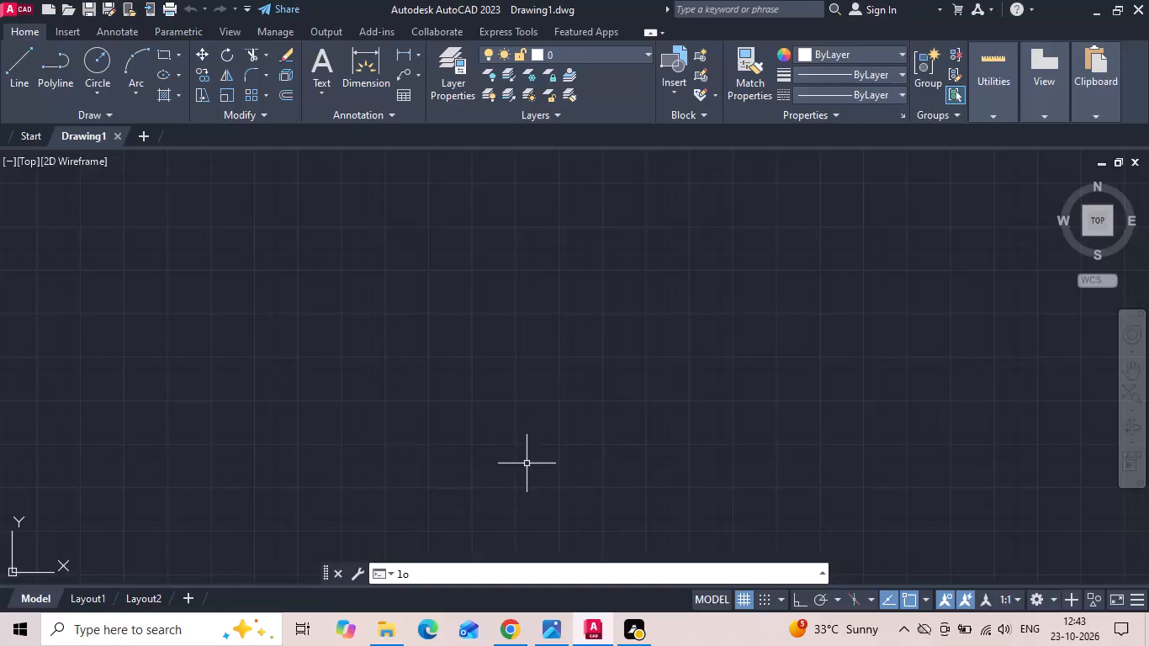
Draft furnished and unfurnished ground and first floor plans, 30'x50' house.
Turn on command logging for the drawing with LOGFILEON.
{"action": "type", "text": "ileon"}
{"action": "key", "text": "Return"}
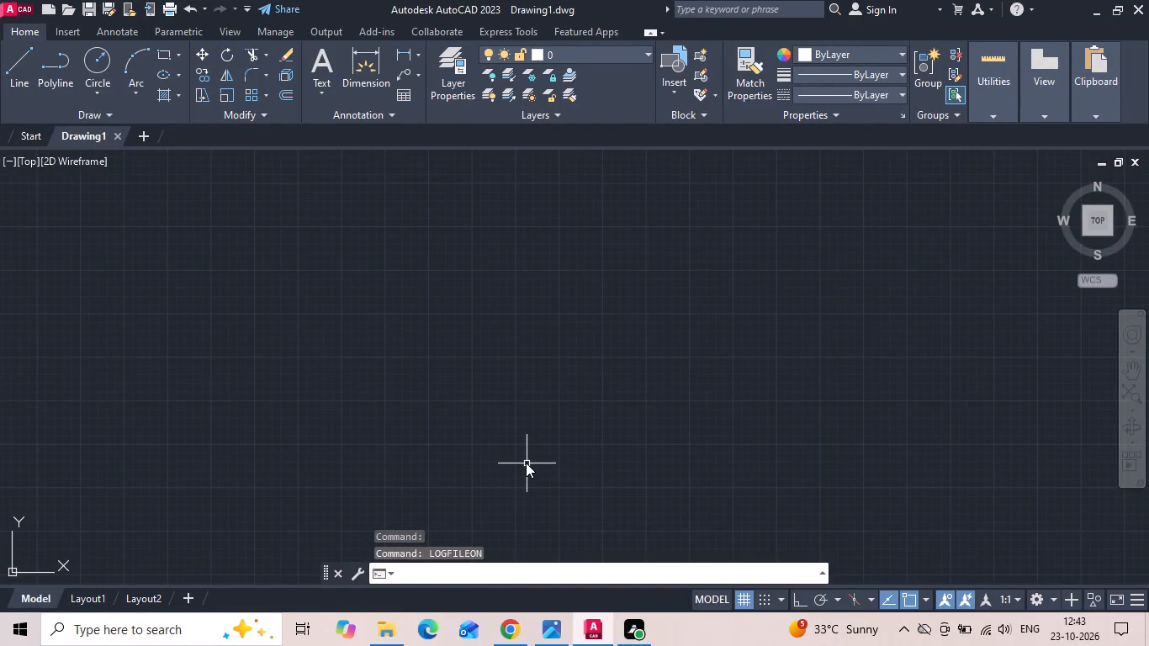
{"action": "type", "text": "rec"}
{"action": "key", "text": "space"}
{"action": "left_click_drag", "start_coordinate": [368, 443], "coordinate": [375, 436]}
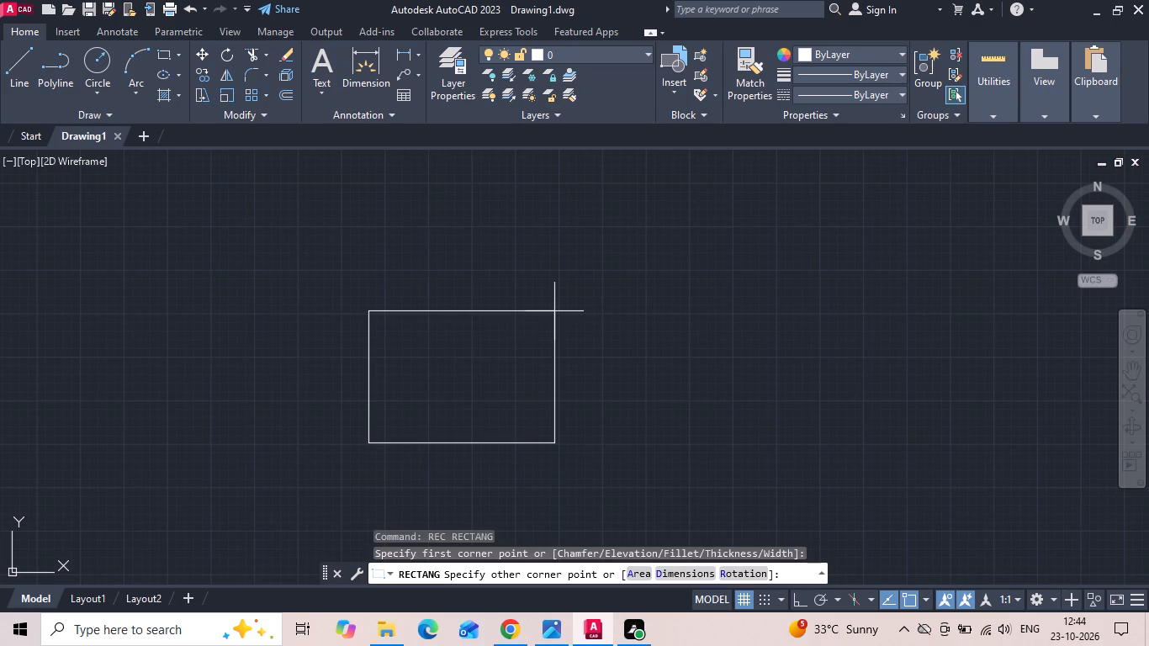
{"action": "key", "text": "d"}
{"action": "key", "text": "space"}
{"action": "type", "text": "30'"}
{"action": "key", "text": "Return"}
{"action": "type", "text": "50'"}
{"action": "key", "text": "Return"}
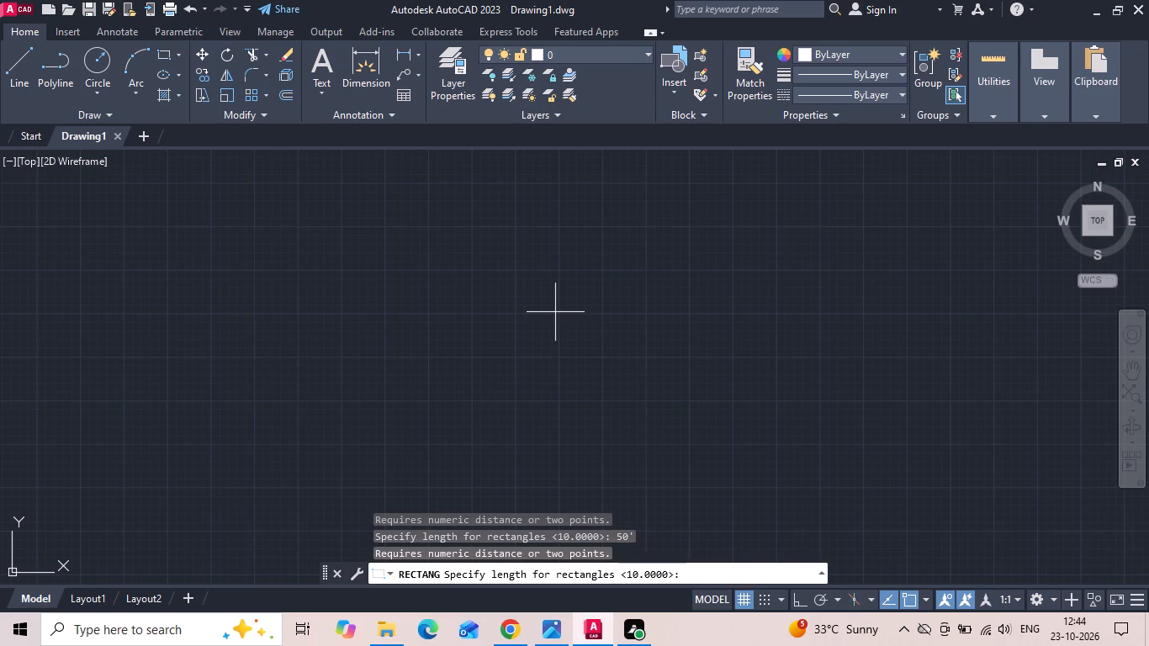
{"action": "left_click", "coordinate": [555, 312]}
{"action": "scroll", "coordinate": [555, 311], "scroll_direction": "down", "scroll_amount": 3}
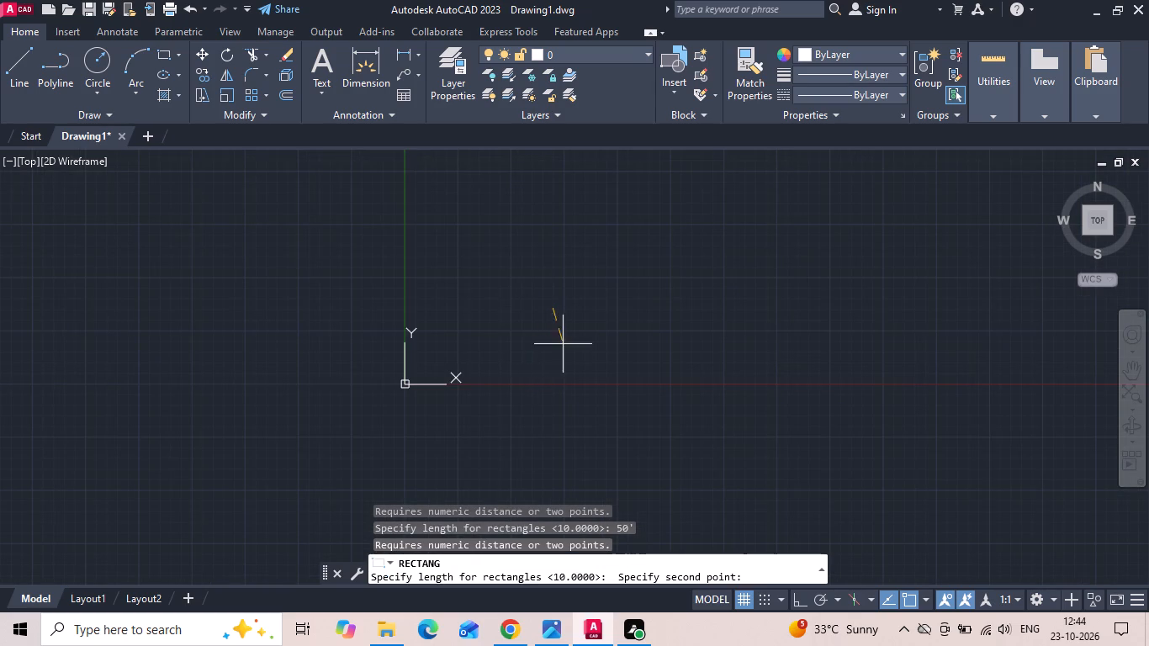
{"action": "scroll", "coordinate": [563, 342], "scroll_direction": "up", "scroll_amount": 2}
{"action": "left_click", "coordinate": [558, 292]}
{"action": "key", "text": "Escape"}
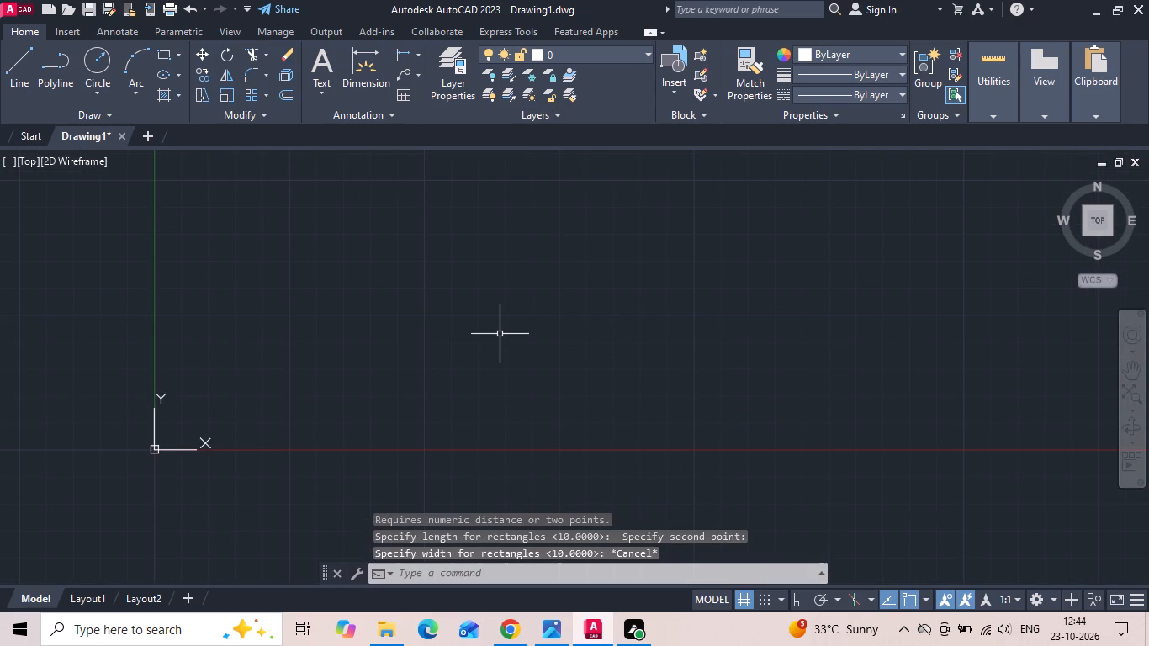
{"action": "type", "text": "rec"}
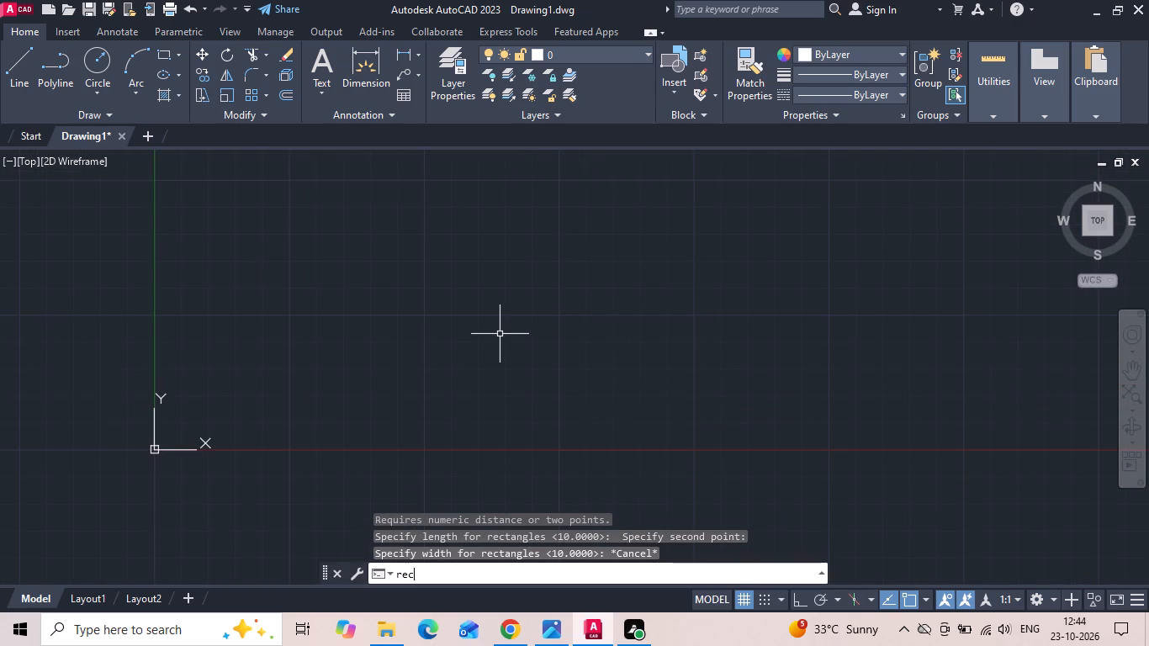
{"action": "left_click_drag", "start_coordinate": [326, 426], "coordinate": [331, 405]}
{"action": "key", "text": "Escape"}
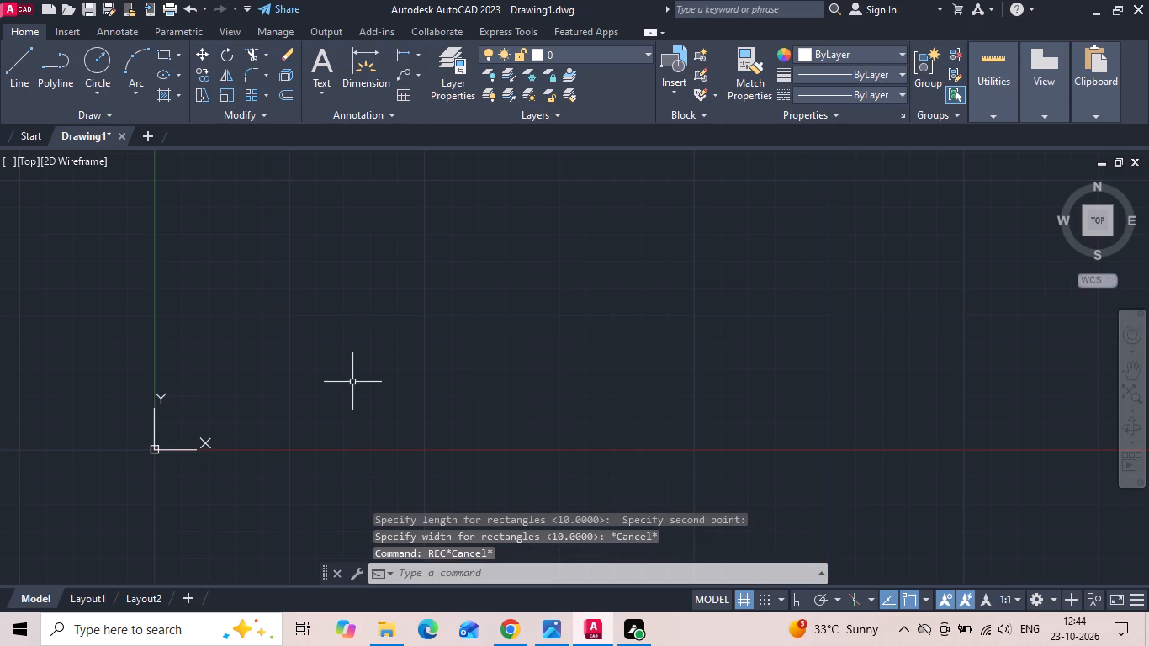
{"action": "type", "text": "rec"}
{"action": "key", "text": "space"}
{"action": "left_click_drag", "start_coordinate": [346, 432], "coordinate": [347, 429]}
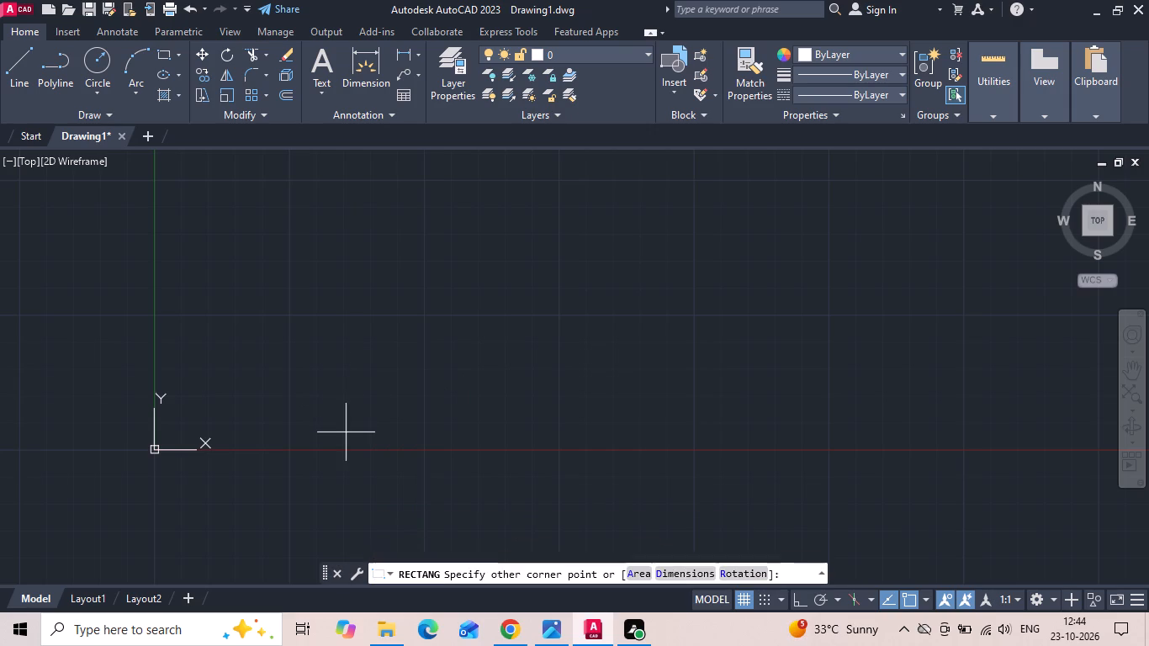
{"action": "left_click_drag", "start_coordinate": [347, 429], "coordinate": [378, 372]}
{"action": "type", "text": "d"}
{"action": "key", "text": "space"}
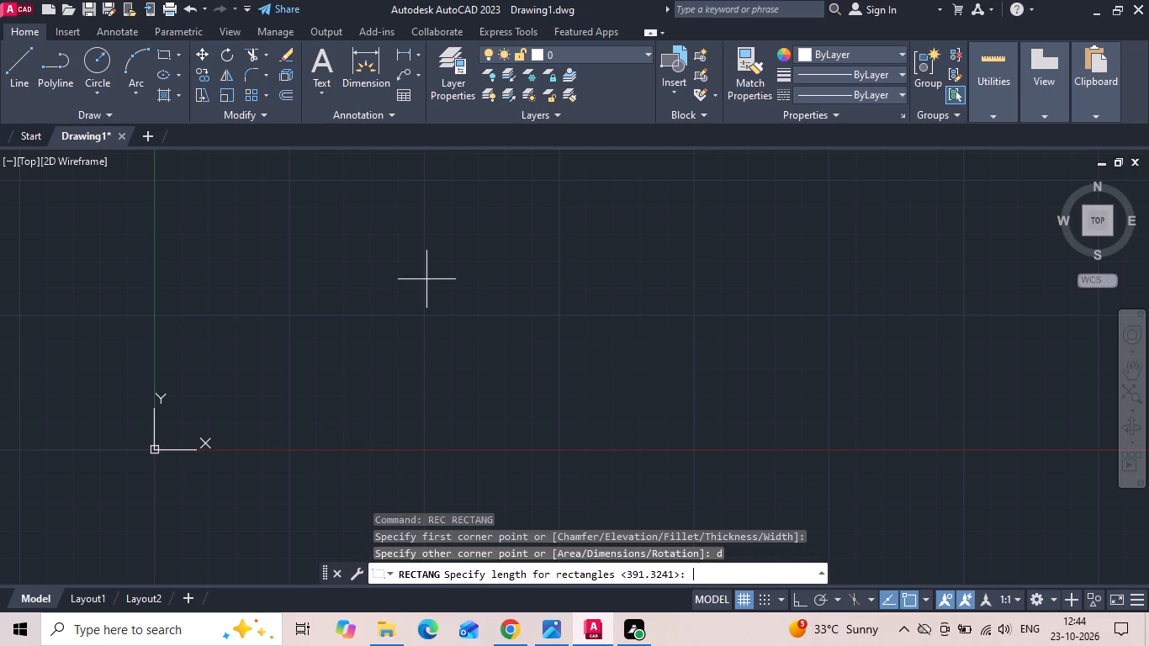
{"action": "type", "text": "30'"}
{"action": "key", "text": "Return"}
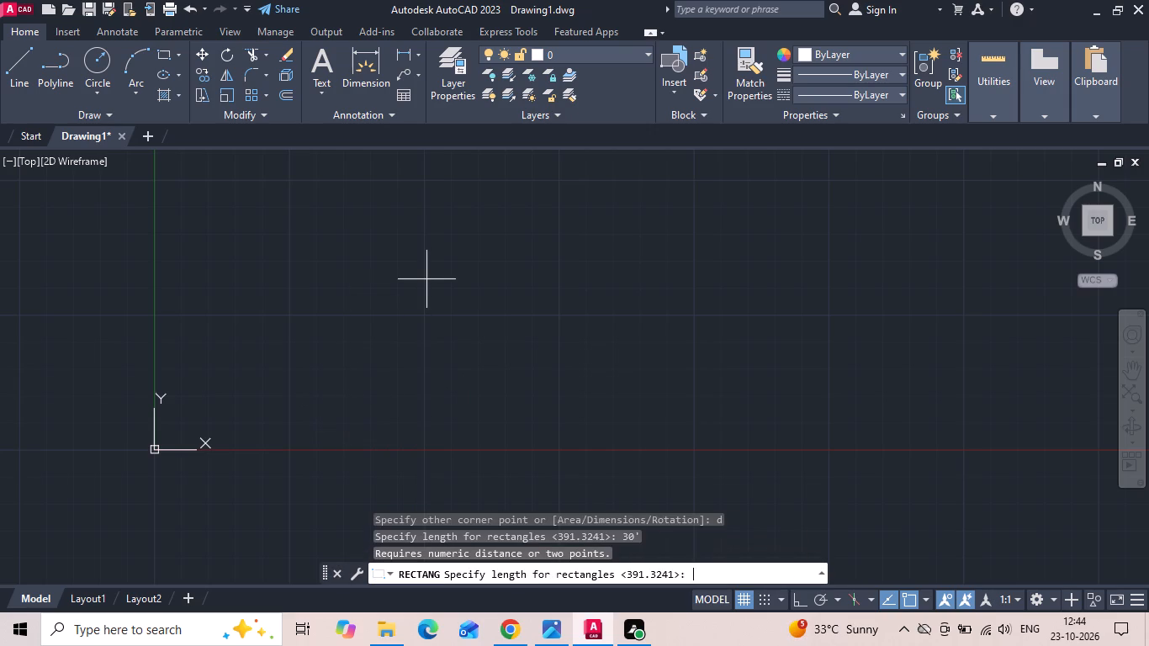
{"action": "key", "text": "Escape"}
Set the drawing units to Engineering length with 0'-0.0" precision and an insertion scale in inches.
{"action": "type", "text": "un"}
{"action": "key", "text": "space"}
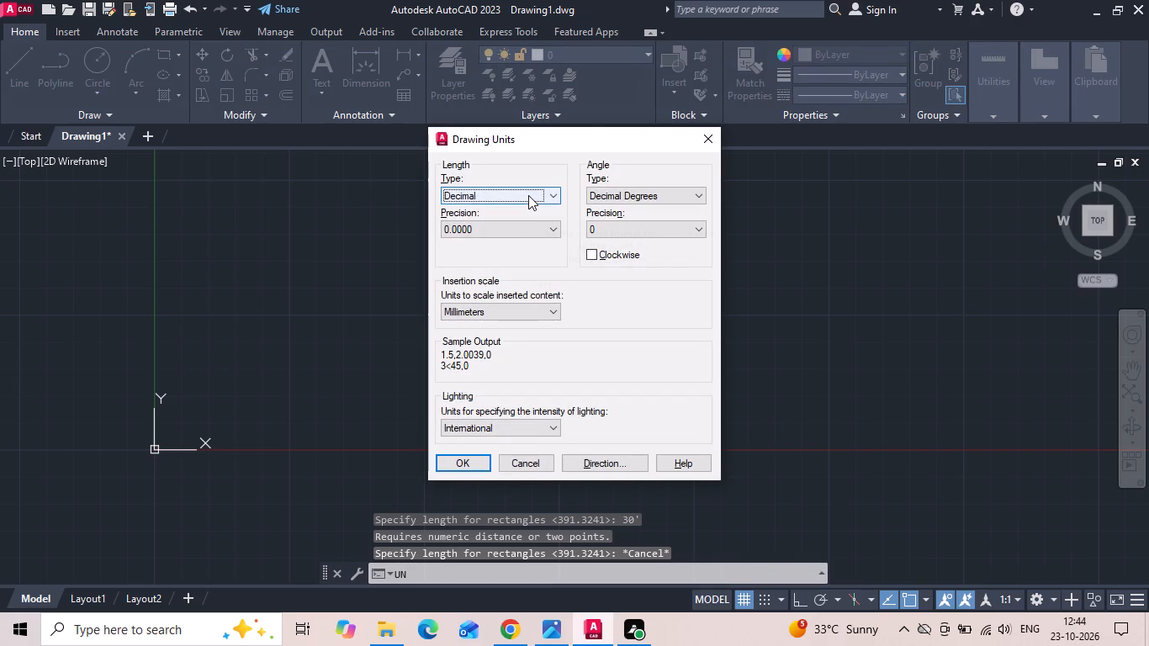
{"action": "left_click", "coordinate": [528, 195]}
{"action": "left_click", "coordinate": [520, 230]}
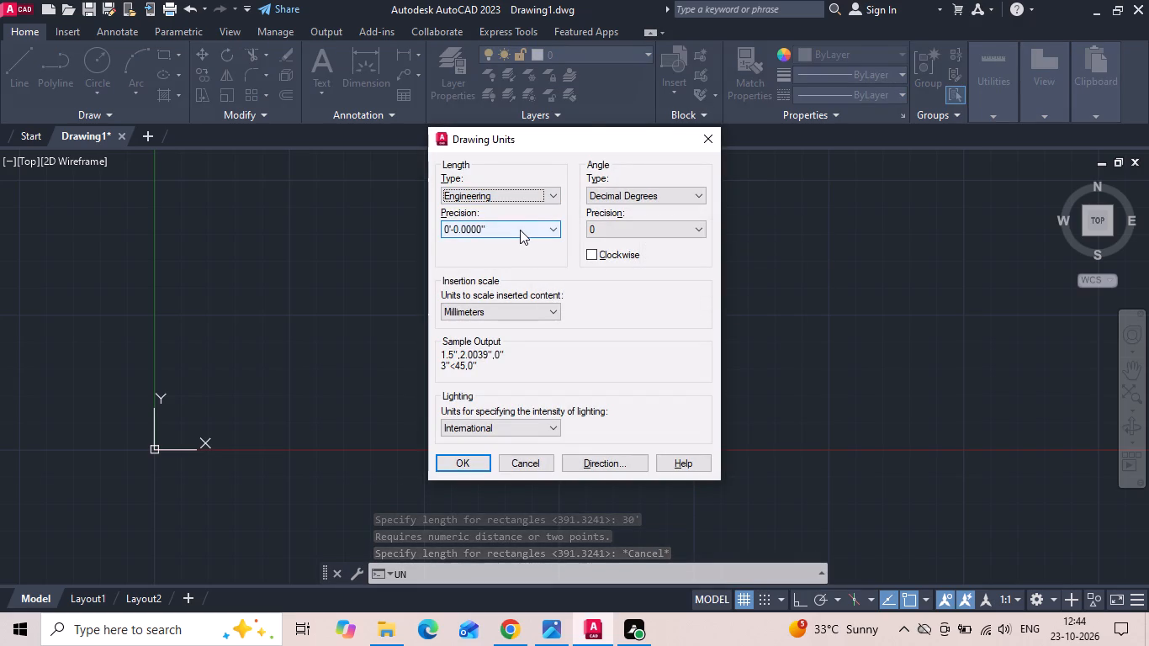
{"action": "left_click", "coordinate": [520, 230]}
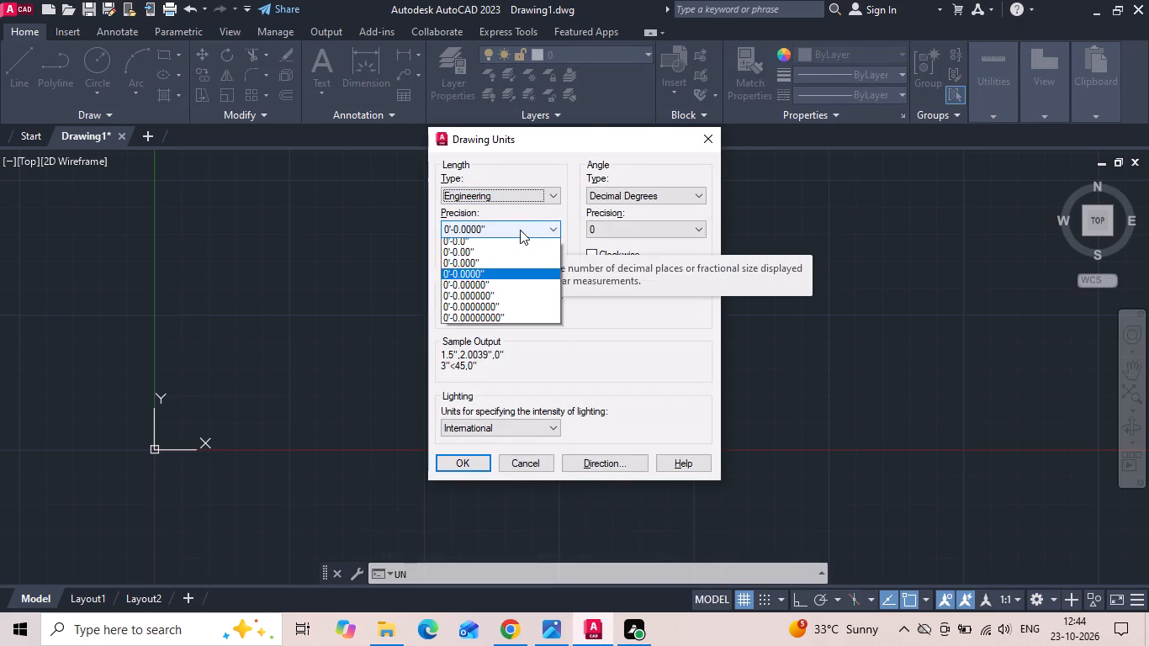
{"action": "left_click", "coordinate": [504, 253]}
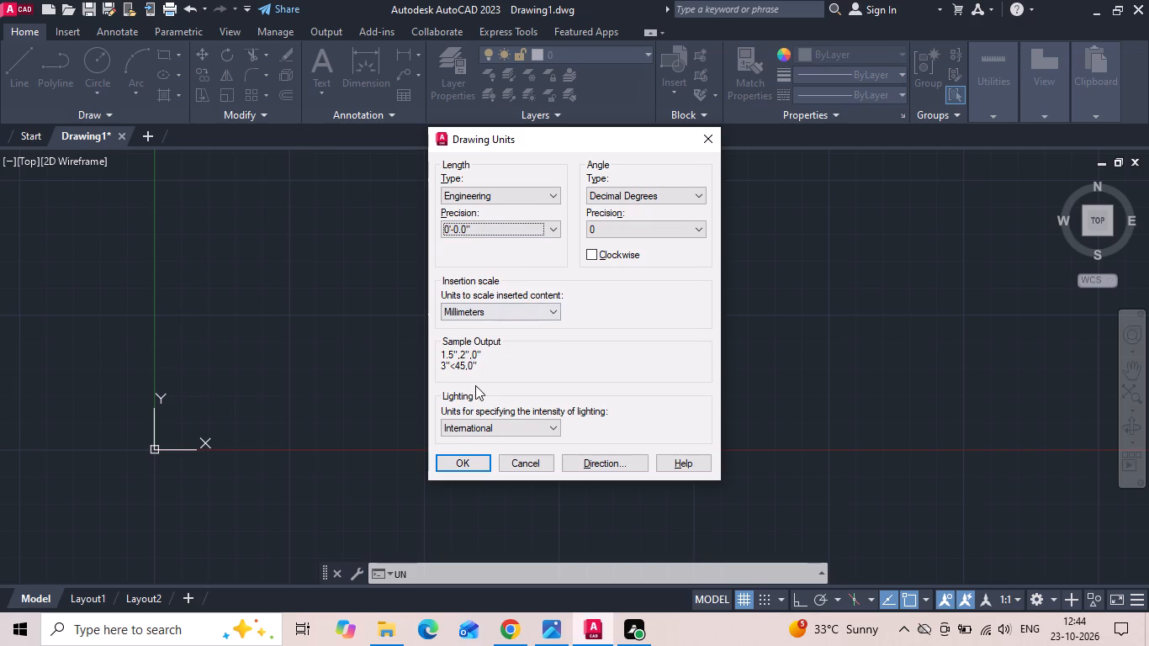
{"action": "left_click", "coordinate": [484, 310]}
{"action": "left_click", "coordinate": [479, 338]}
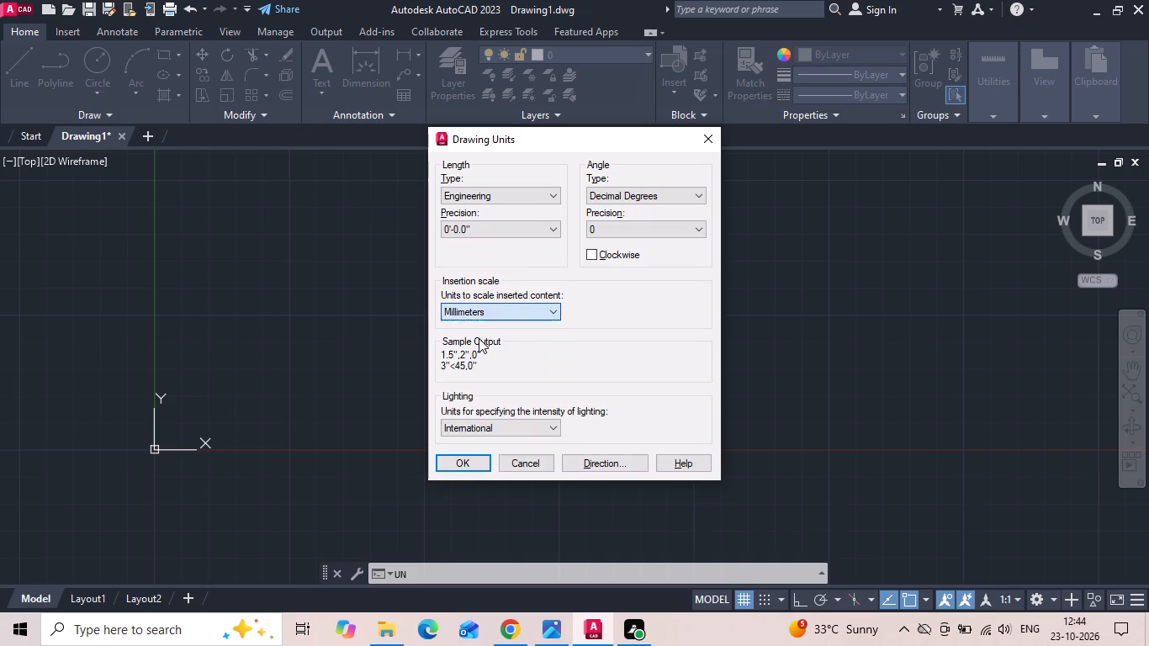
{"action": "left_click", "coordinate": [464, 464]}
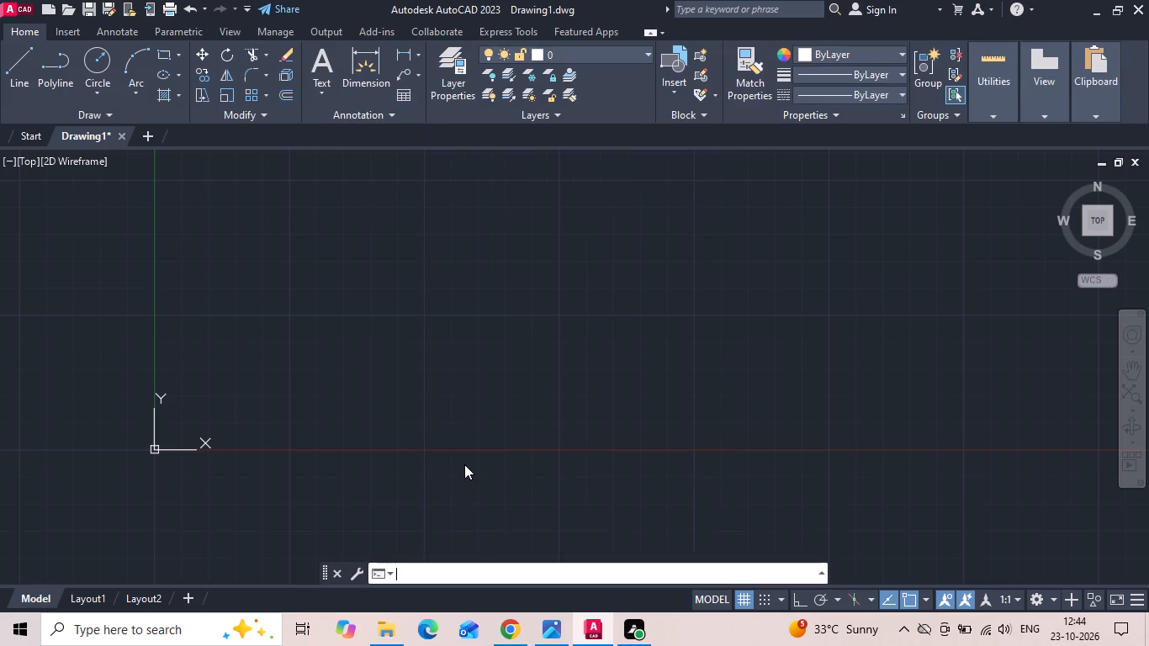
Modify the ISO-25 dimension style's primary units to Engineering format with 0'-0.0" precision.
{"action": "type", "text": "d"}
{"action": "key", "text": "space"}
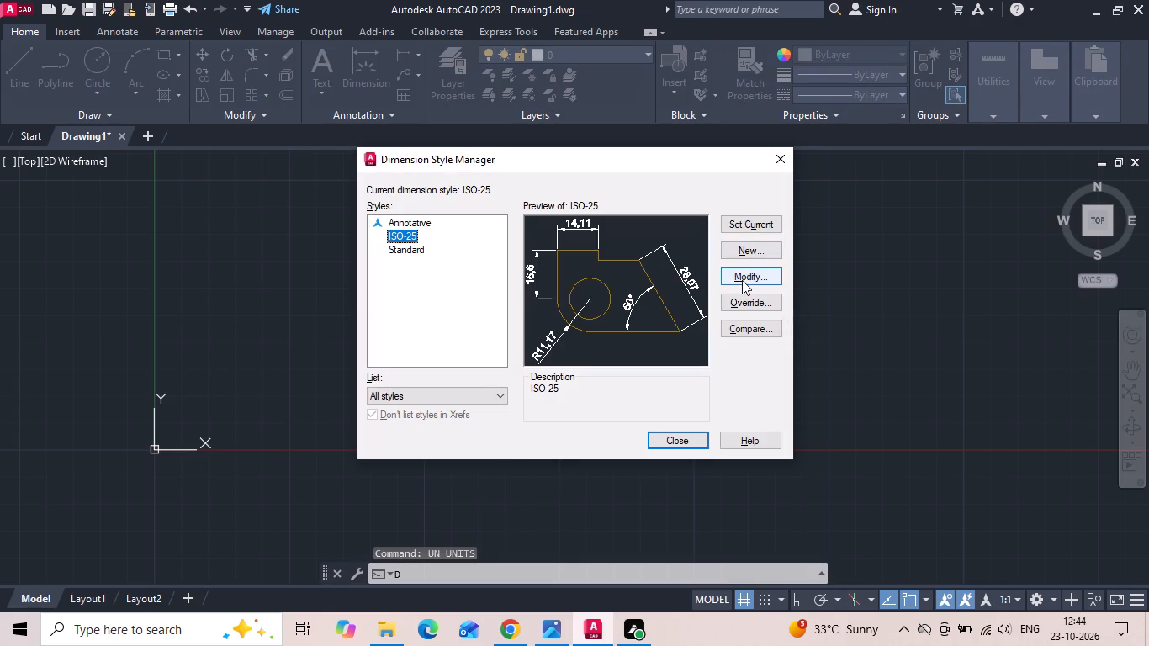
{"action": "left_click", "coordinate": [743, 282]}
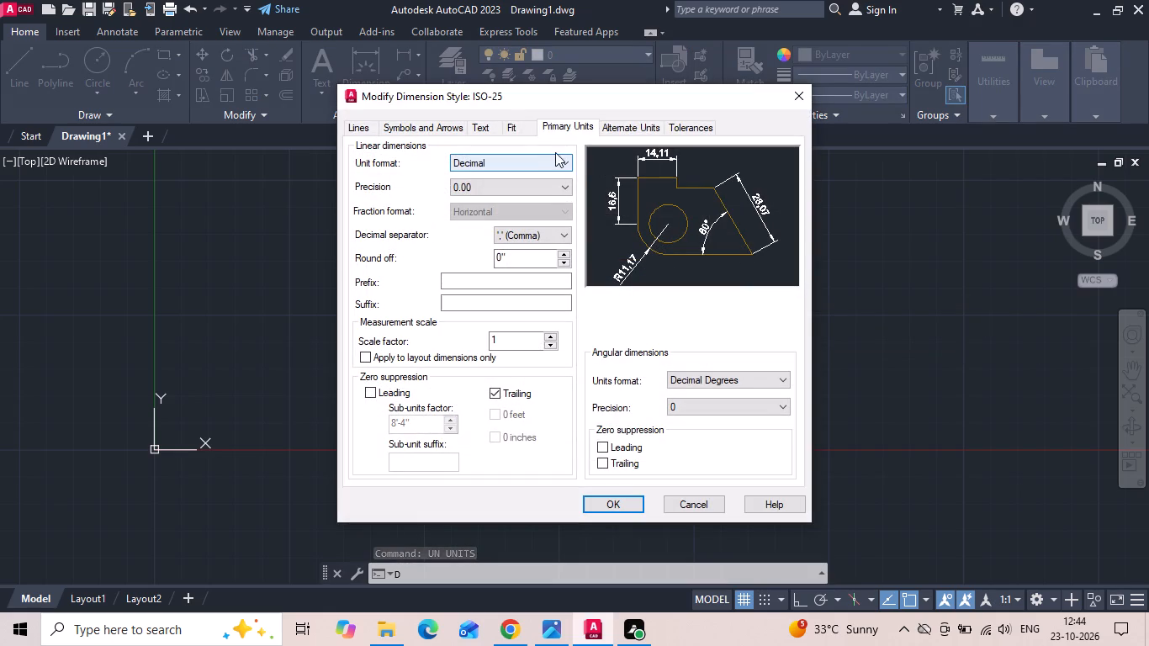
{"action": "left_click", "coordinate": [513, 162]}
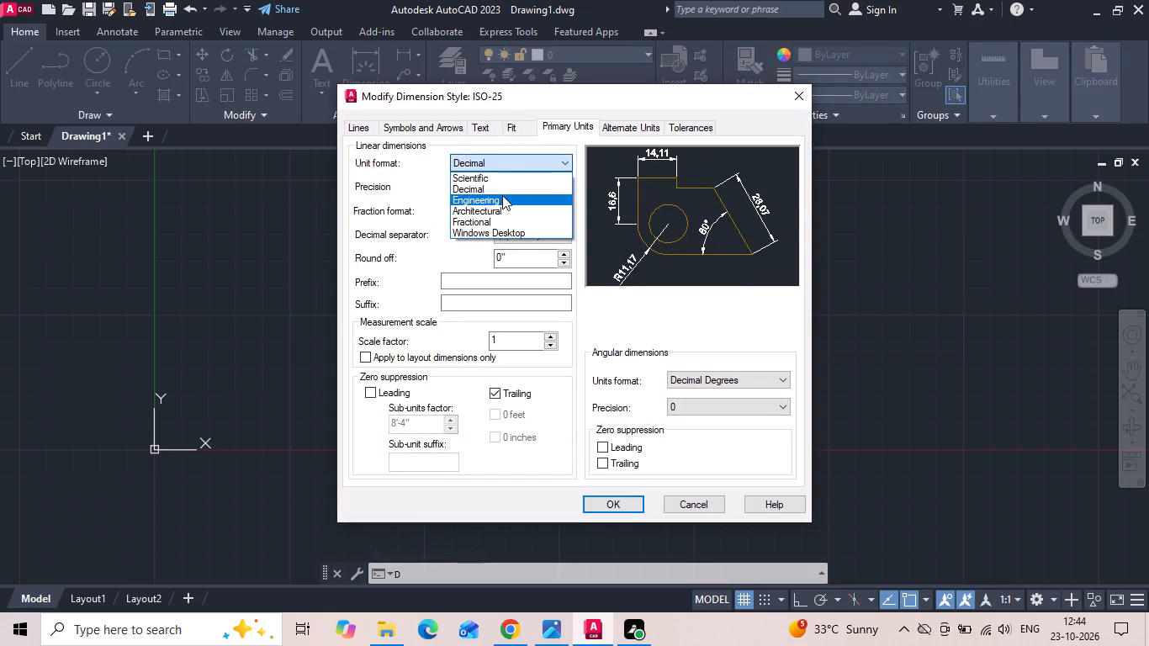
{"action": "left_click", "coordinate": [502, 195]}
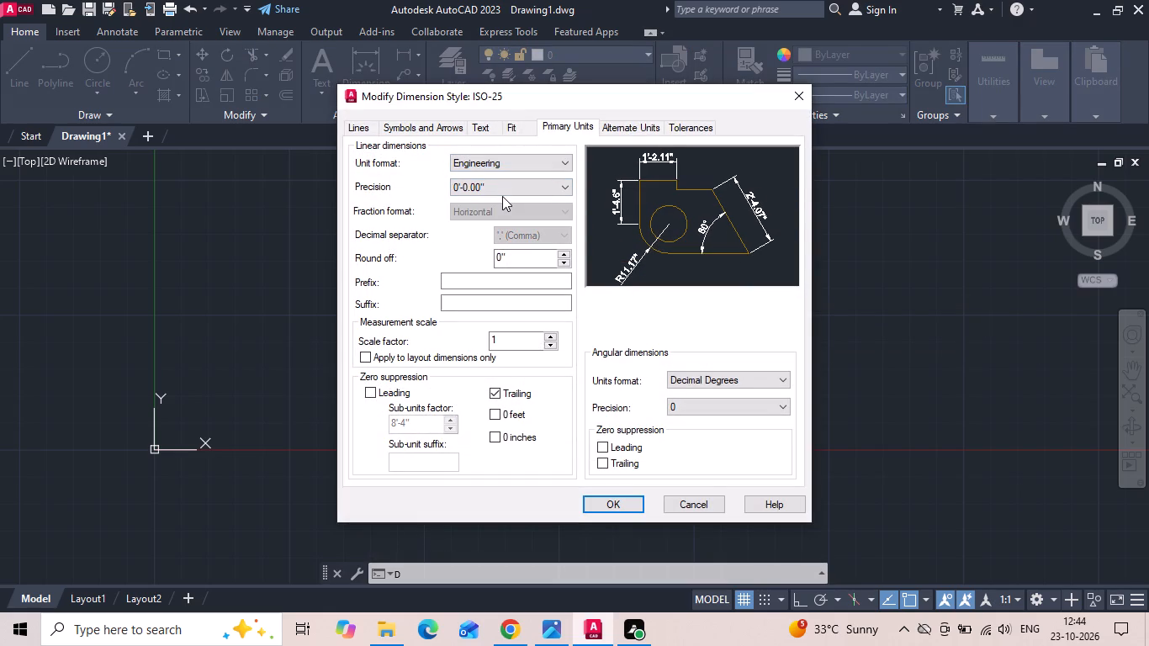
{"action": "left_click", "coordinate": [502, 195]}
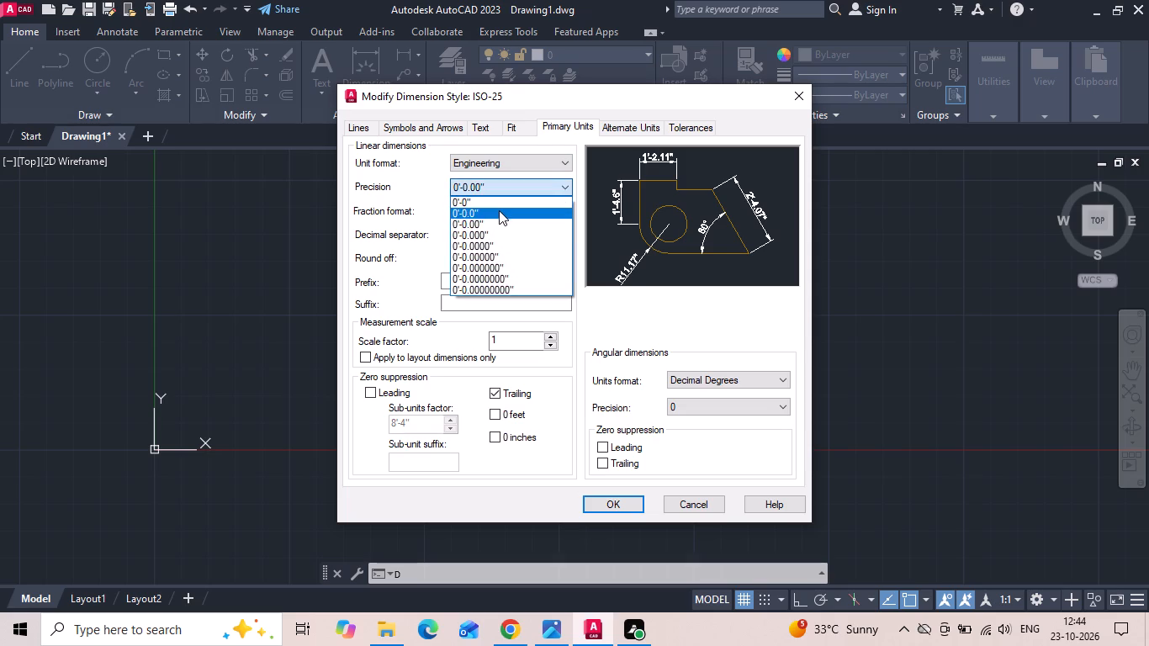
{"action": "left_click", "coordinate": [499, 211]}
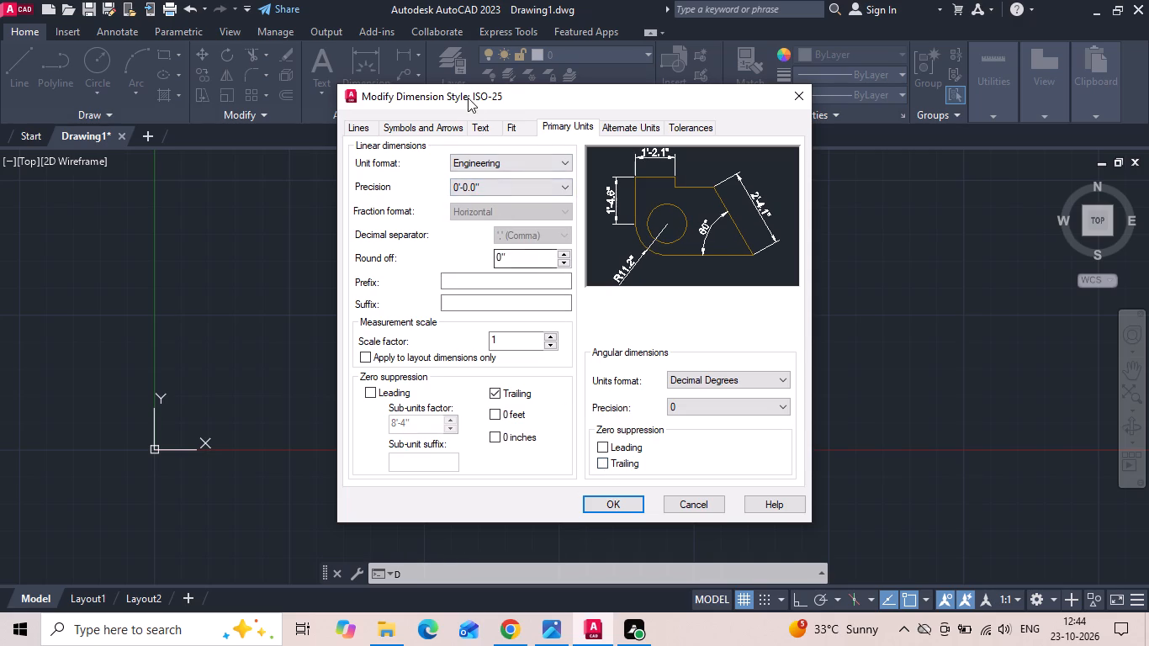
Set the ISO-25 dimension text height to 8", make the style current and close the style manager.
{"action": "left_click", "coordinate": [475, 126]}
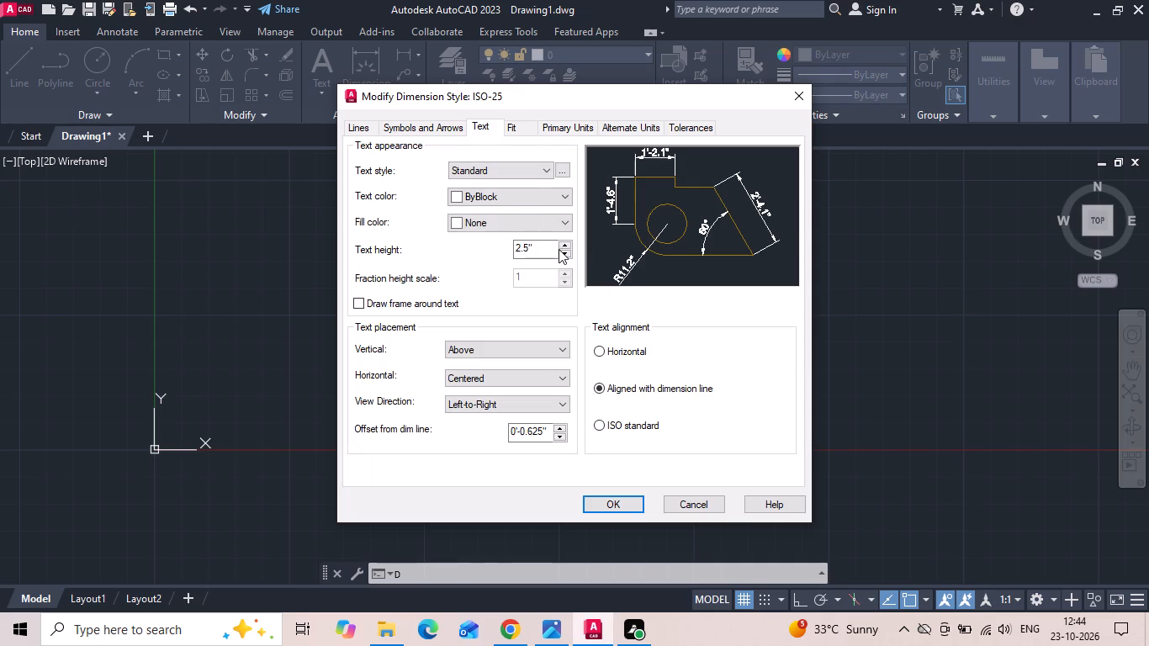
{"action": "left_click_drag", "start_coordinate": [550, 246], "coordinate": [497, 250]}
{"action": "key", "text": "BackSpace"}
{"action": "key", "text": "8"}
{"action": "key", "text": "shift+quotedbl"}
{"action": "key", "text": "Return"}
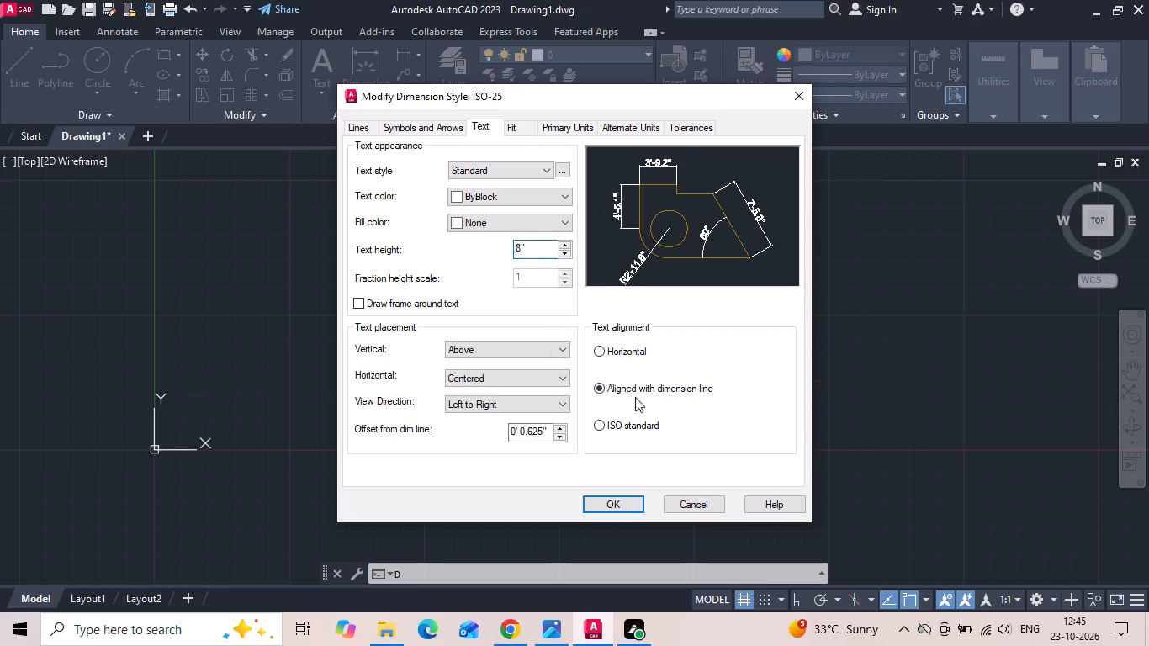
{"action": "left_click", "coordinate": [622, 506]}
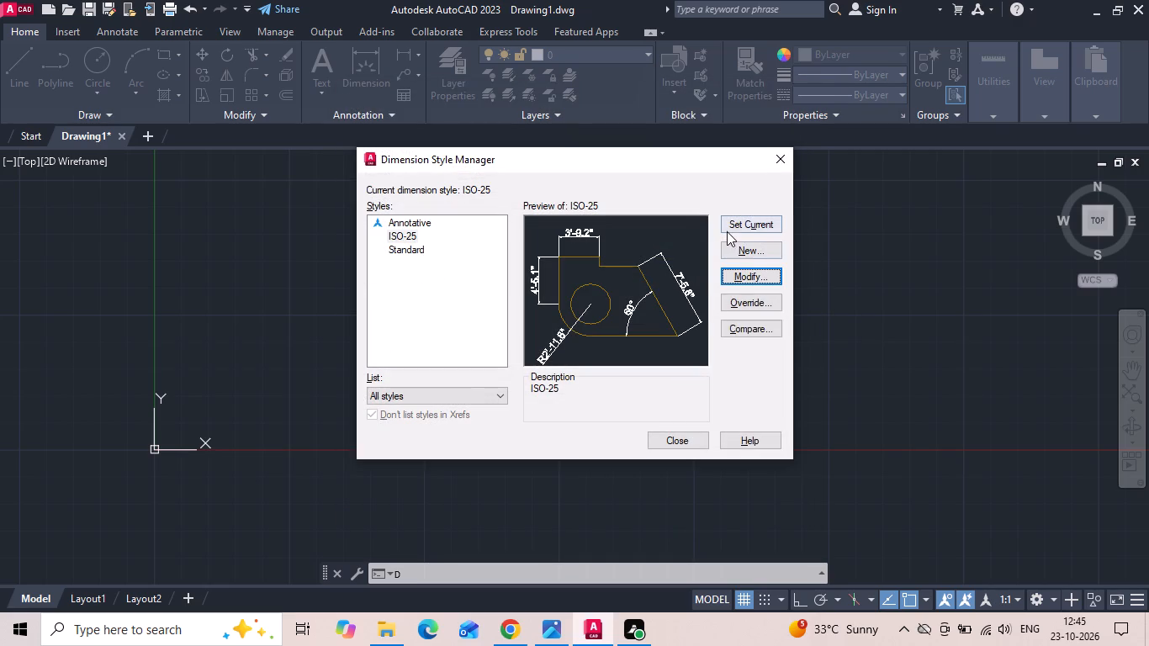
{"action": "left_click", "coordinate": [732, 223]}
{"action": "left_click", "coordinate": [671, 445]}
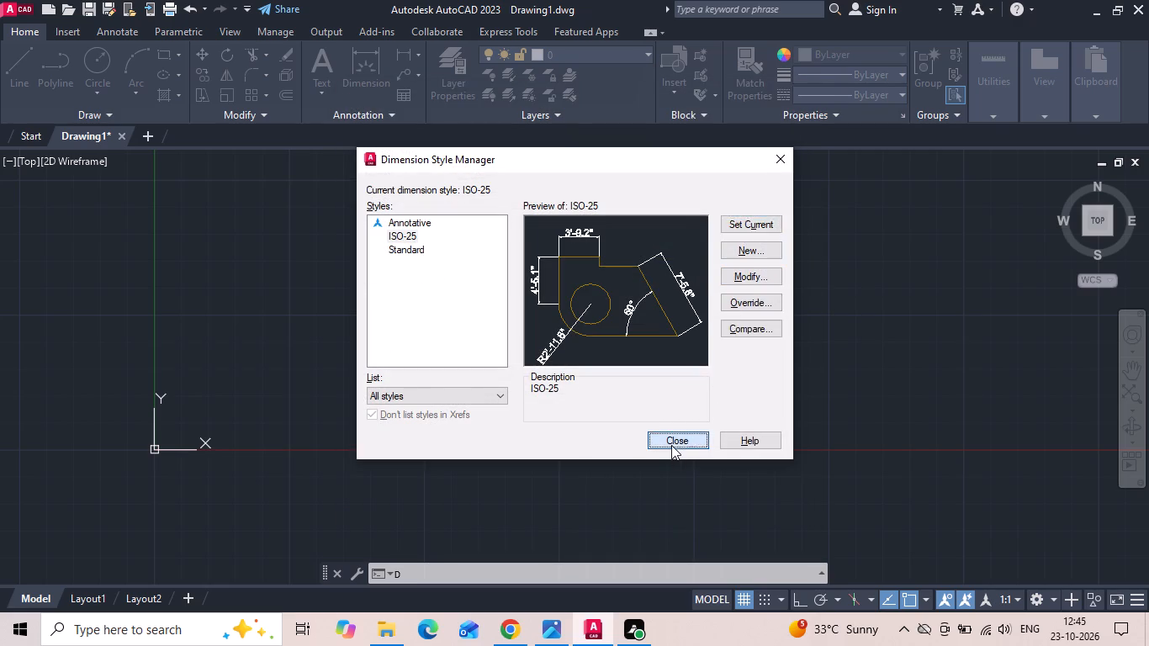
Save the drawing as 30x50 in the 23102026 folder inside the desktop's INTERNSHIP folder.
{"action": "key", "text": "ctrl+s"}
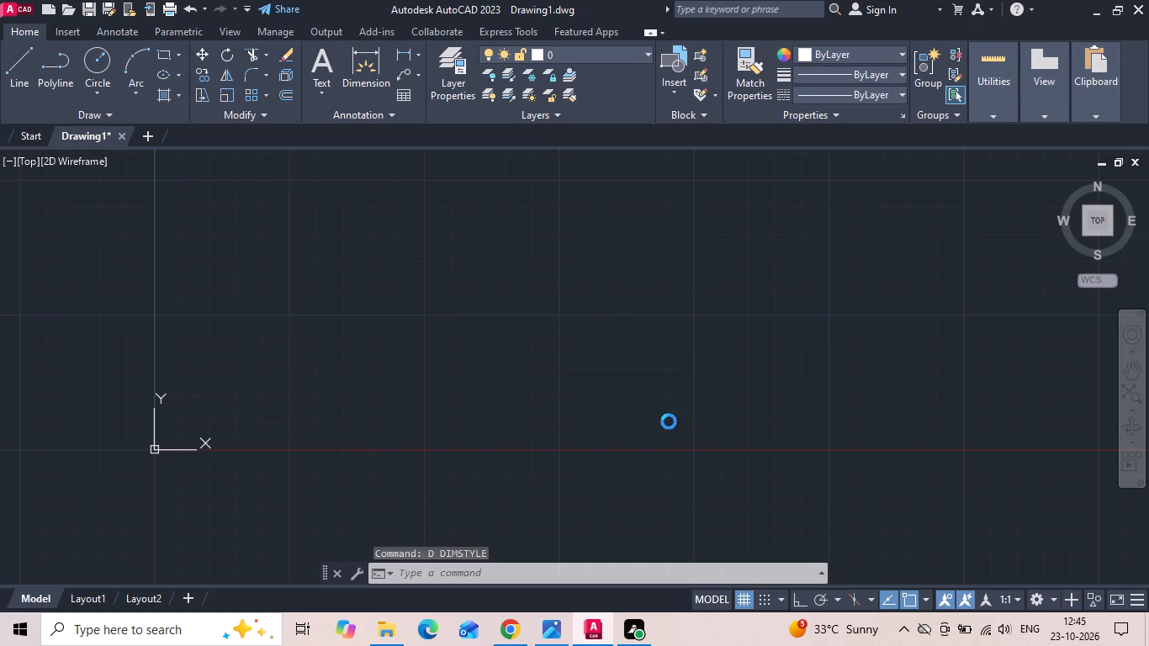
{"action": "double_click", "coordinate": [563, 227]}
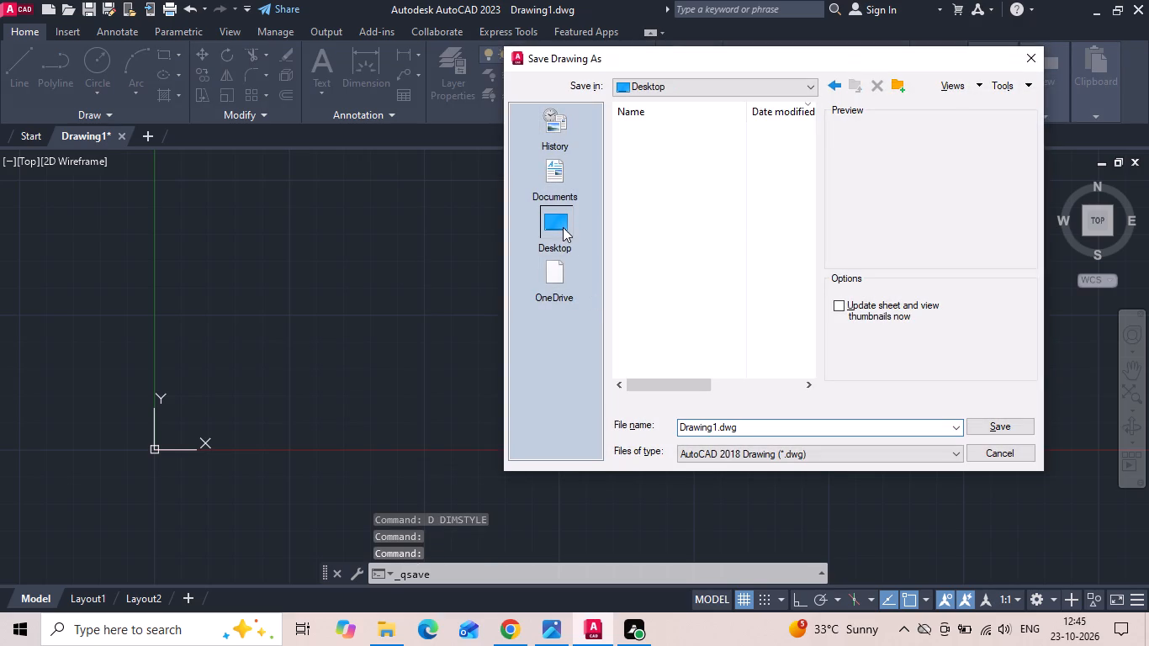
{"action": "double_click", "coordinate": [659, 164]}
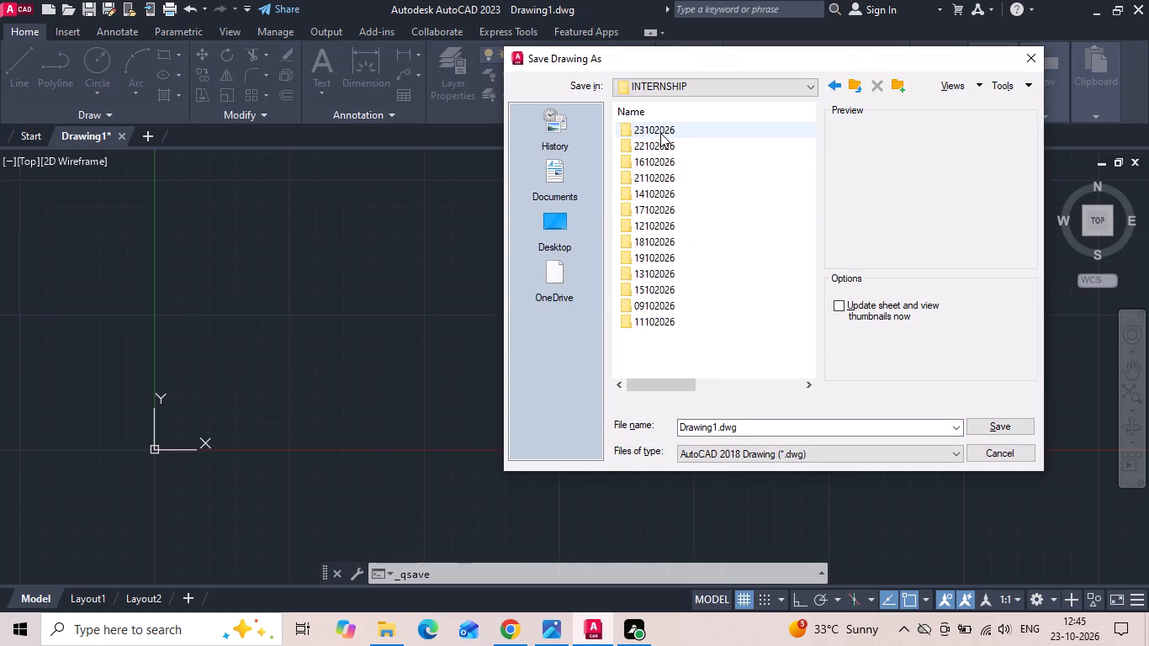
{"action": "double_click", "coordinate": [660, 133]}
{"action": "left_click", "coordinate": [771, 426]}
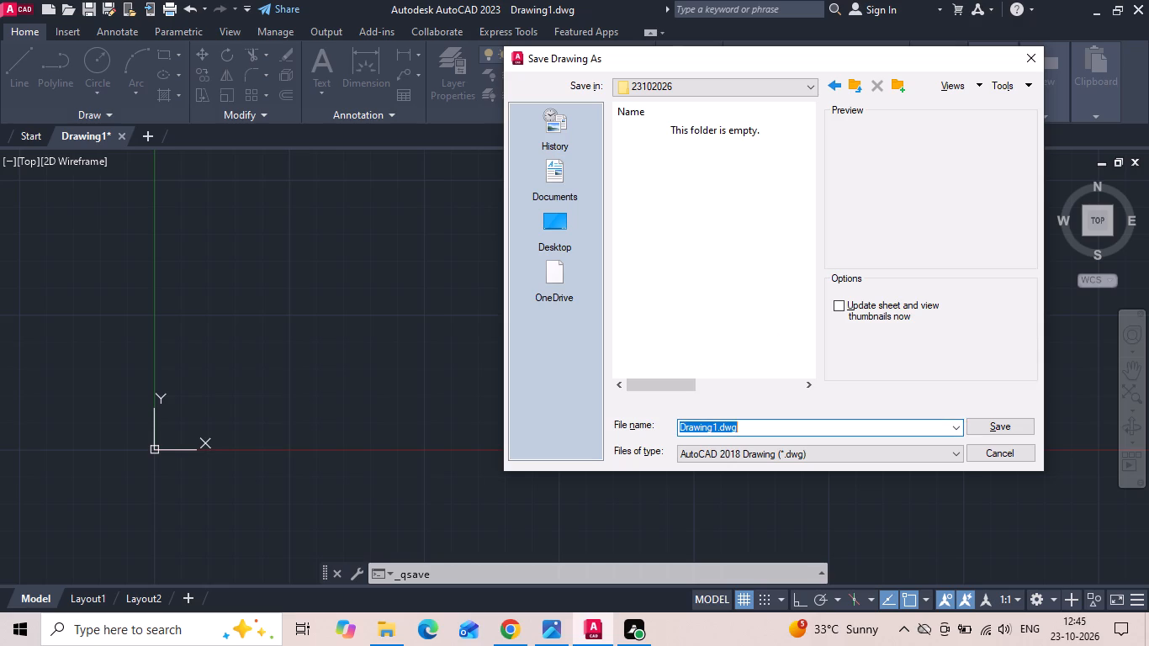
{"action": "key", "text": "BackSpace"}
{"action": "type", "text": "30"}
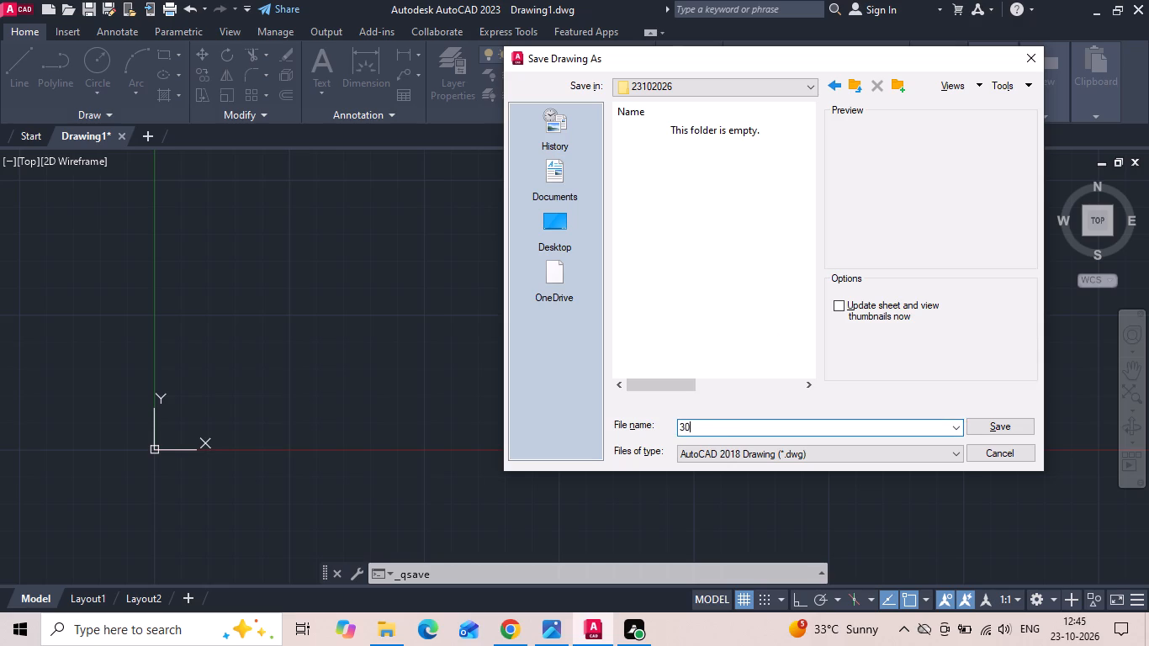
{"action": "key", "text": "x"}
{"action": "type", "text": "50"}
{"action": "key", "text": "Return"}
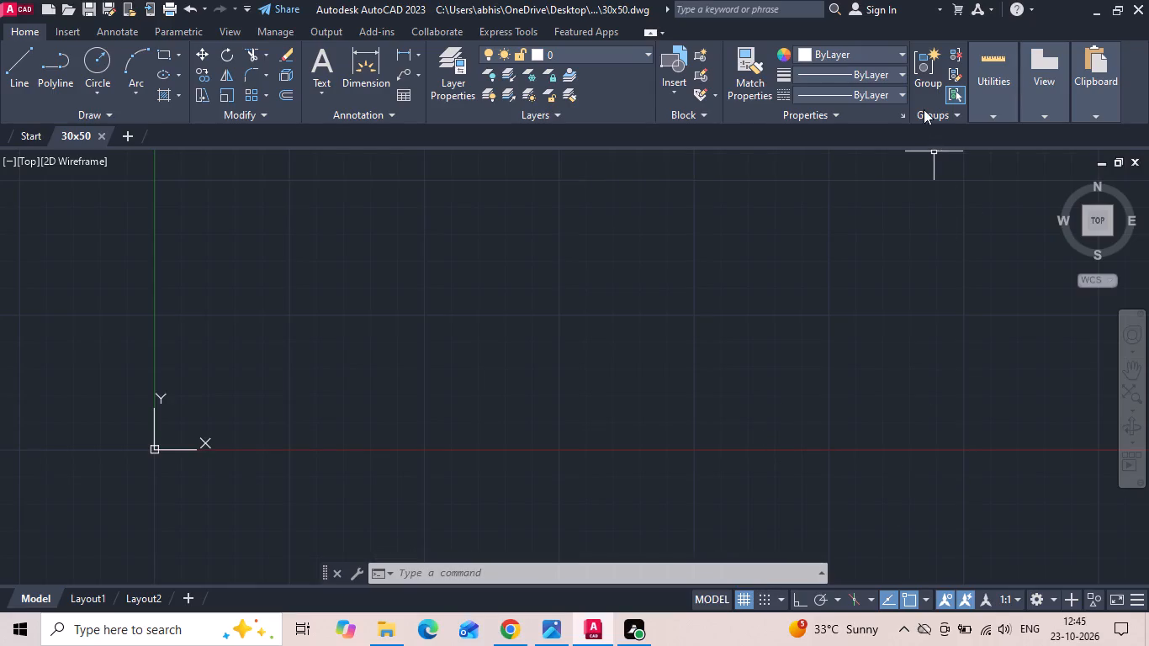
Copy the 30x50.jpeg floor plan from Photos and paste it into the AutoCAD drawing at 0 rotation, sizing it freehand.
{"action": "left_click", "coordinate": [550, 631]}
{"action": "right_click", "coordinate": [502, 302]}
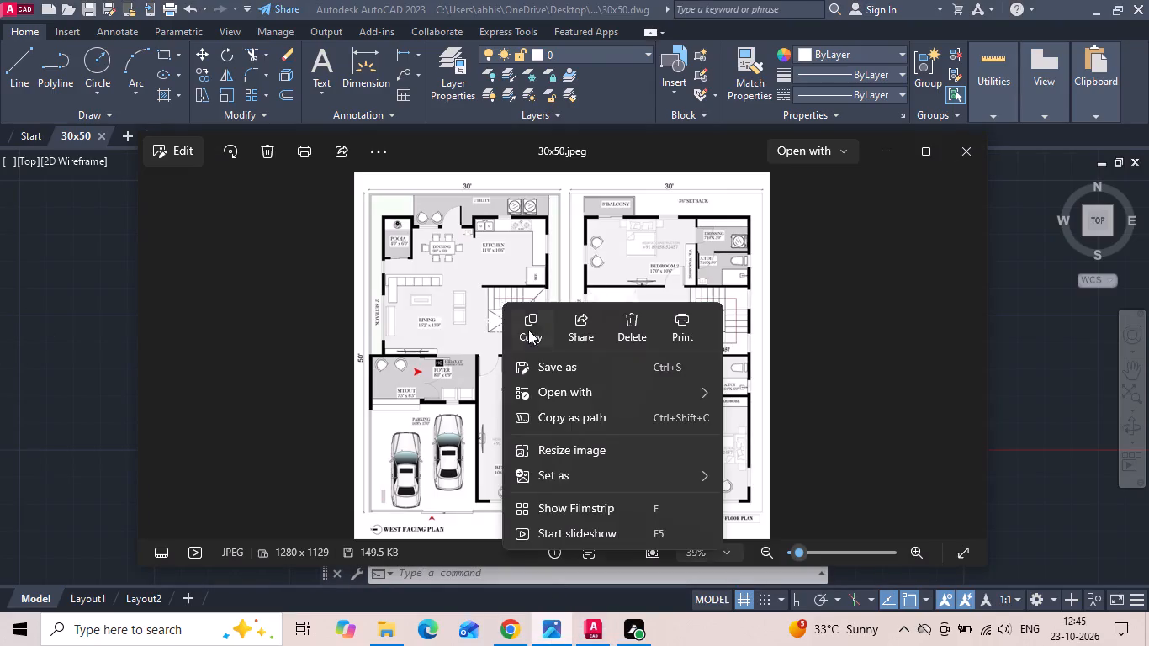
{"action": "left_click", "coordinate": [530, 331]}
{"action": "left_click", "coordinate": [597, 637]}
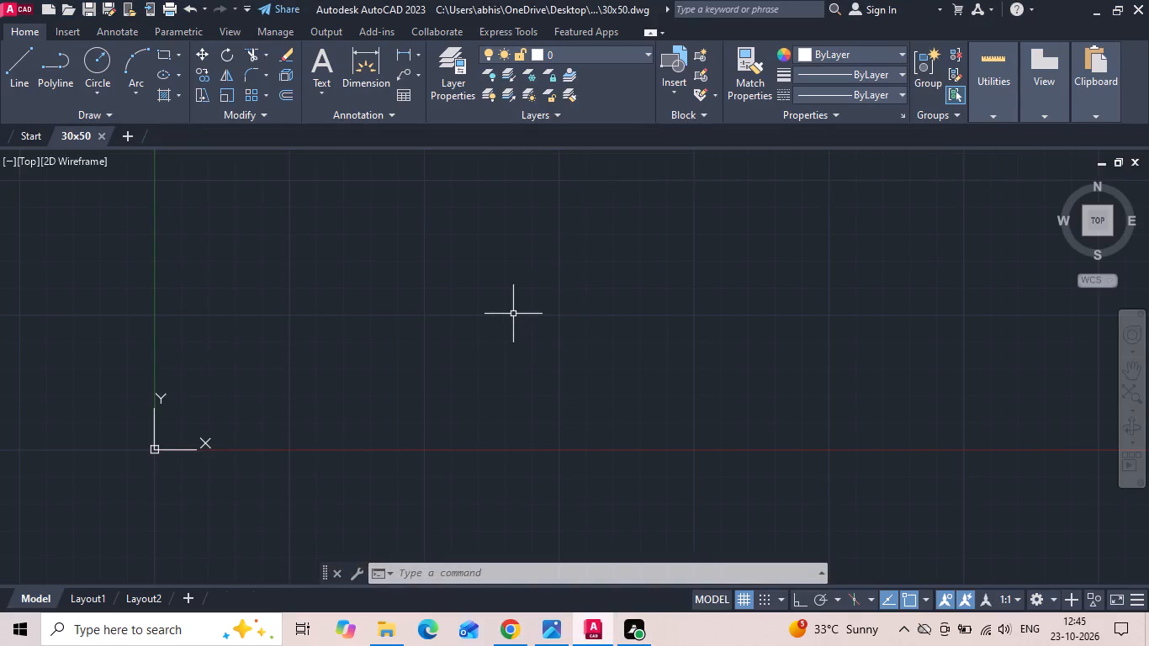
{"action": "key", "text": "ctrl+v"}
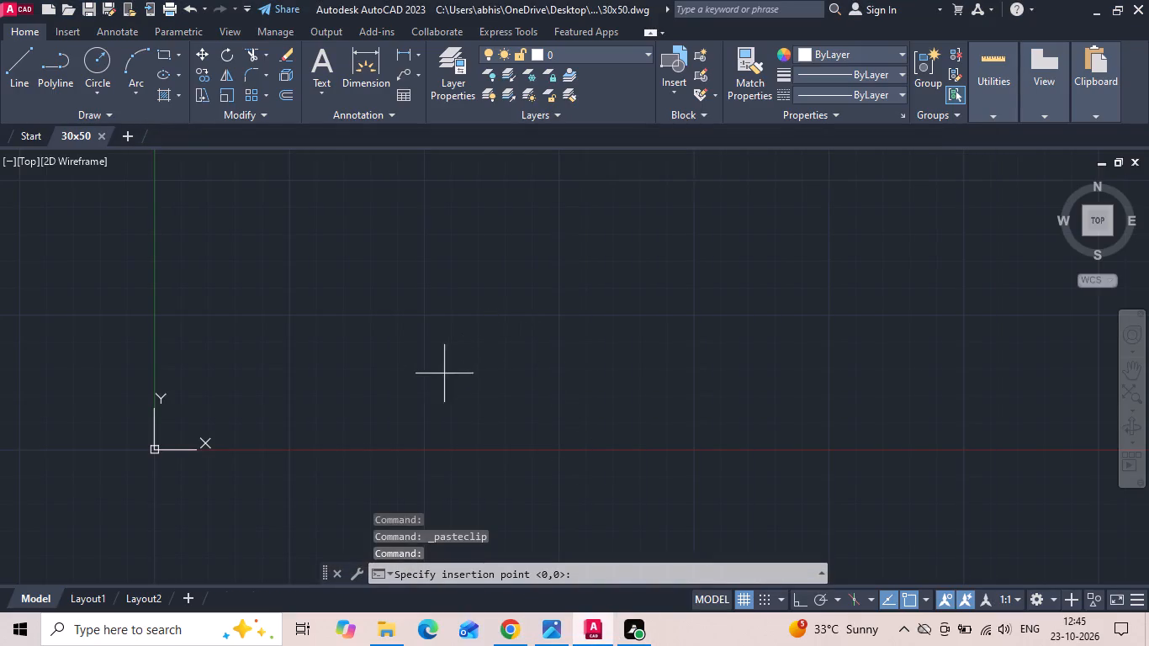
{"action": "middle_click_drag", "start_coordinate": [415, 331], "coordinate": [396, 478]}
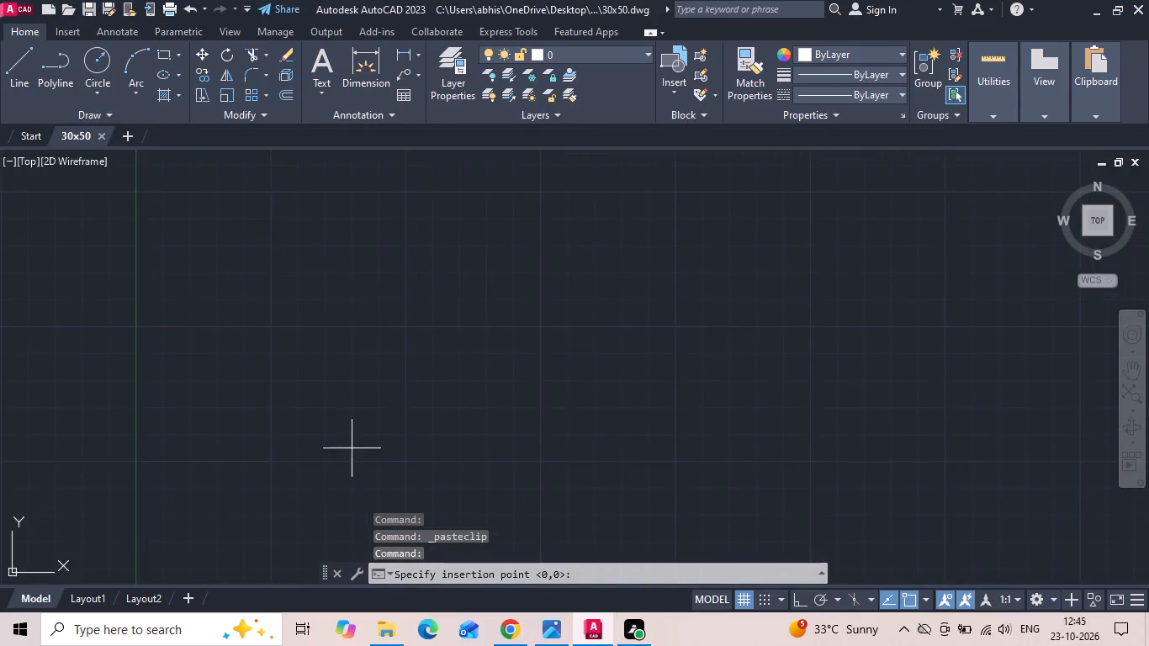
{"action": "left_click", "coordinate": [334, 448]}
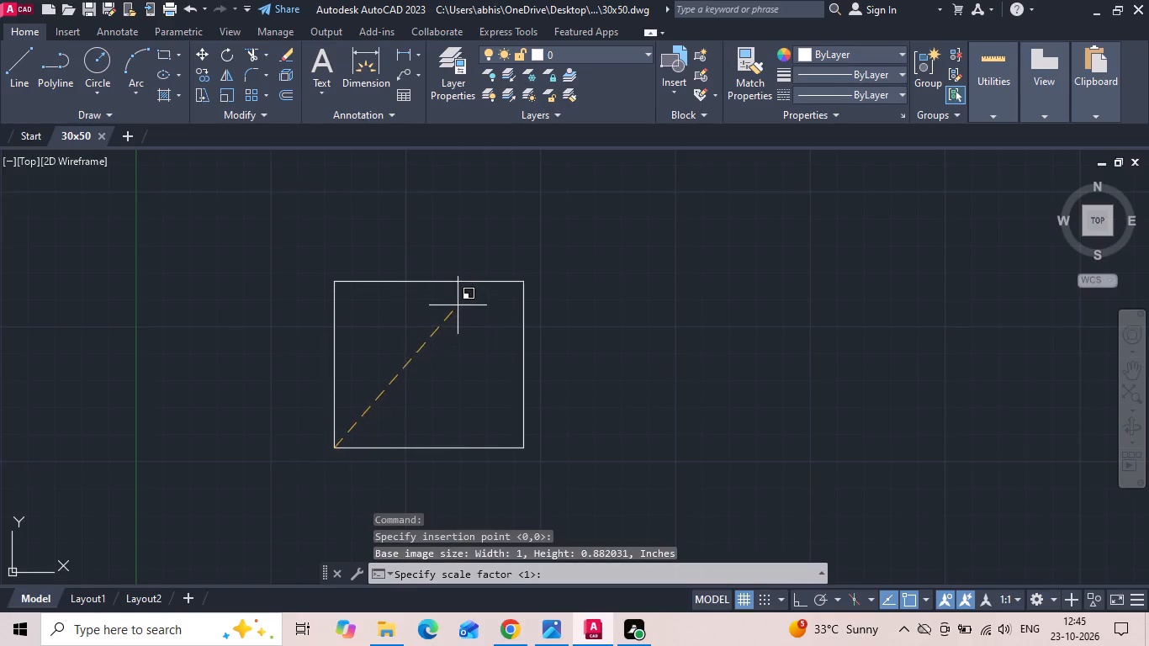
{"action": "left_click", "coordinate": [458, 305]}
{"action": "type", "text": "0"}
{"action": "key", "text": "space"}
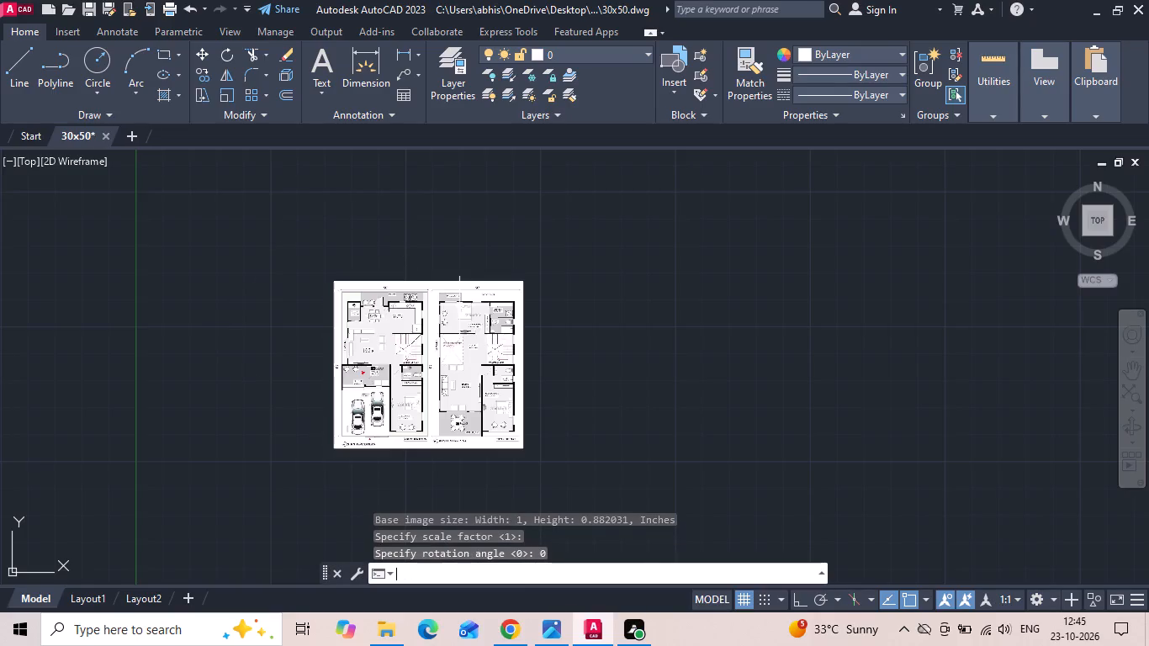
Draw a rectangle 30' long and 50' wide in the empty space beside the first floor plan.
{"action": "scroll", "coordinate": [418, 351], "scroll_direction": "up", "scroll_amount": 2}
{"action": "key", "text": "Escape"}
{"action": "type", "text": "rec"}
{"action": "key", "text": "space"}
{"action": "middle_click_drag", "start_coordinate": [655, 263], "coordinate": [368, 198]}
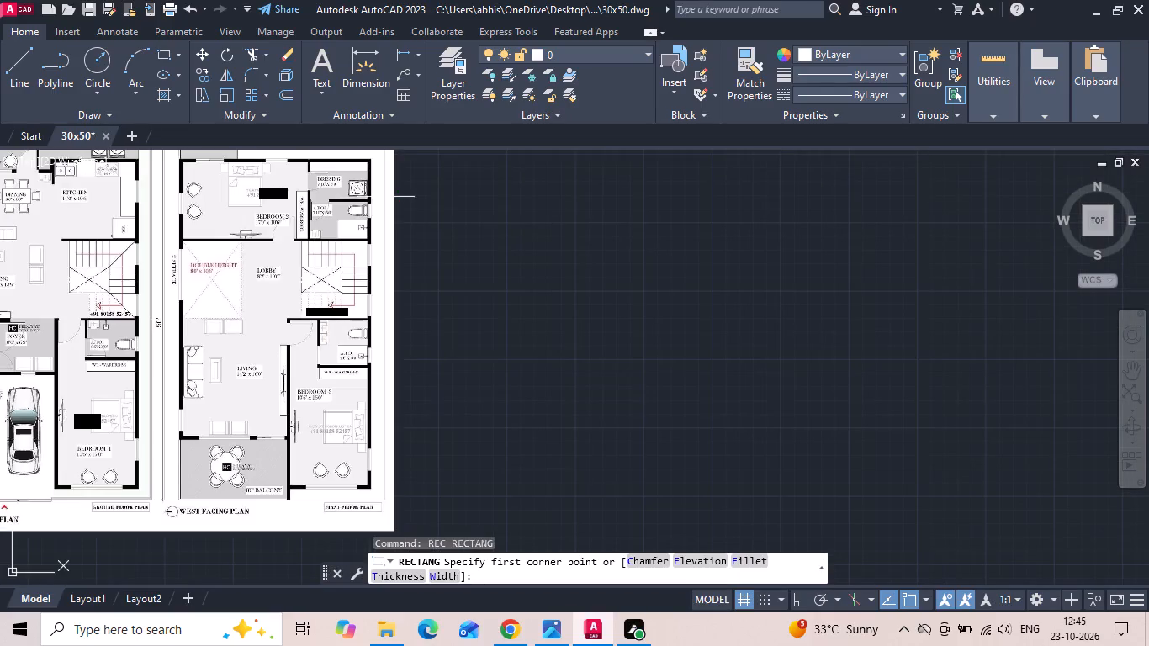
{"action": "left_click_drag", "start_coordinate": [461, 192], "coordinate": [483, 246]}
{"action": "type", "text": "d"}
{"action": "key", "text": "space"}
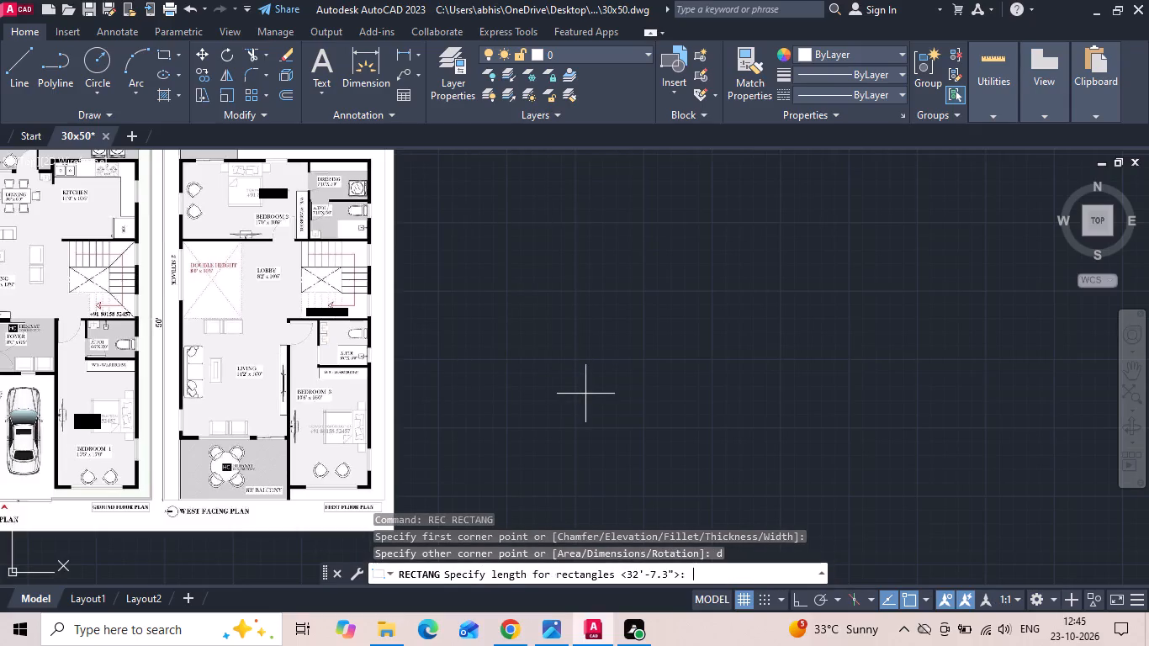
{"action": "type", "text": "30'"}
{"action": "key", "text": "Return"}
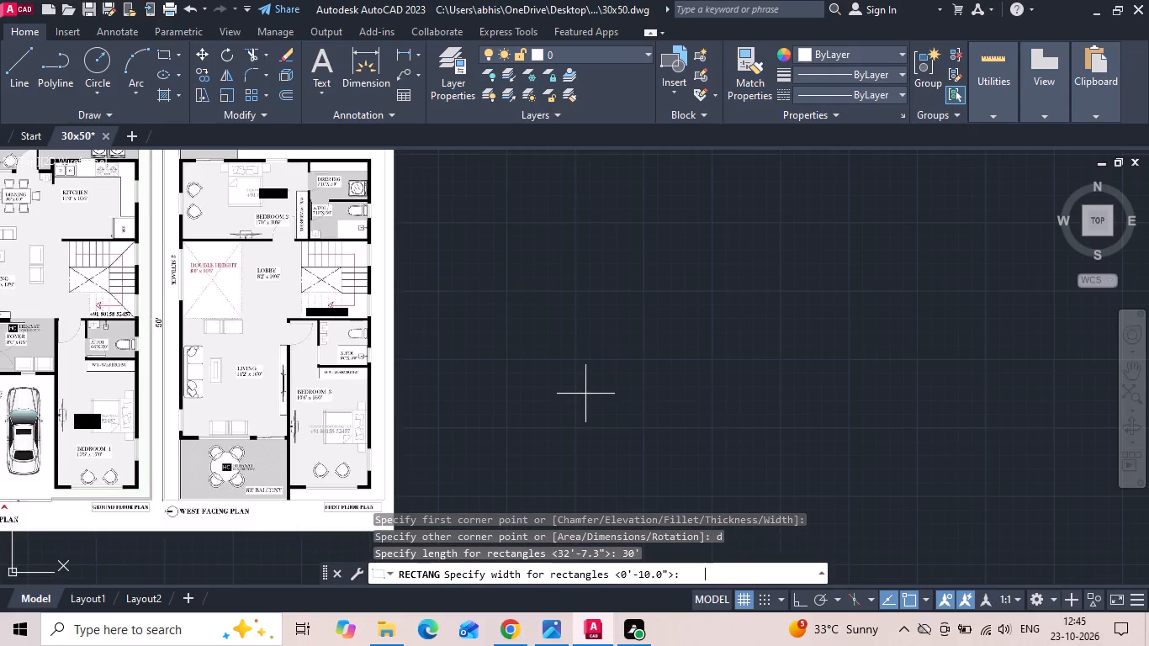
{"action": "type", "text": "50'"}
{"action": "key", "text": "Return"}
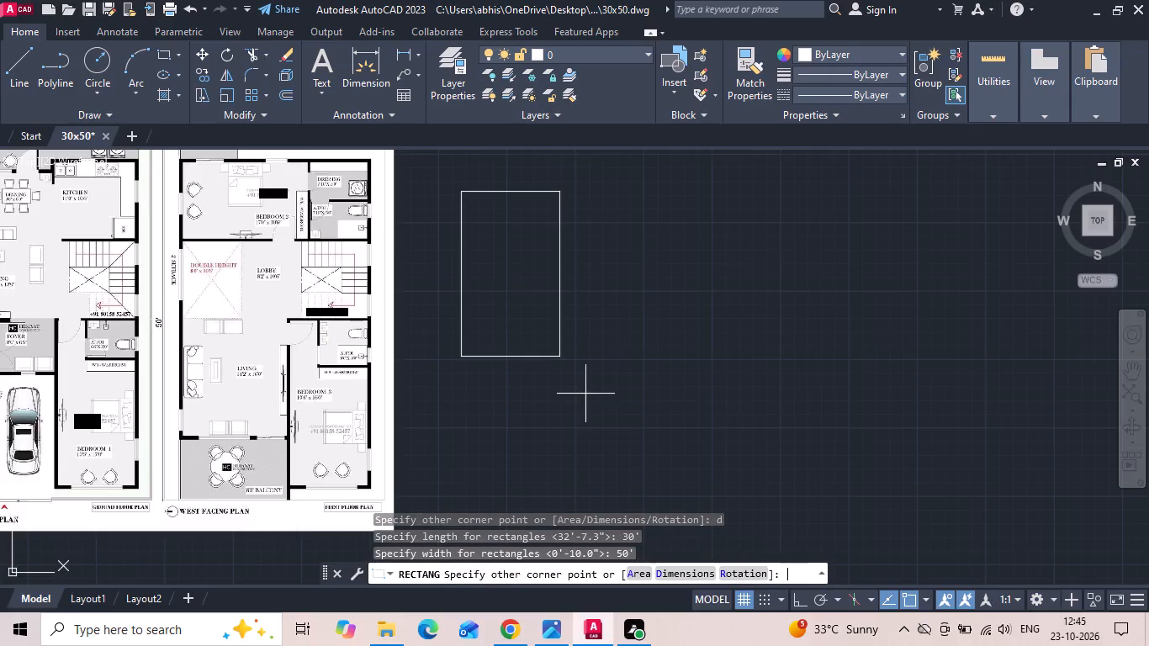
{"action": "left_click", "coordinate": [586, 394]}
Save the drawing with the pasted floor plan image and the plot rectangle.
{"action": "middle_click_drag", "start_coordinate": [612, 394], "coordinate": [840, 363]}
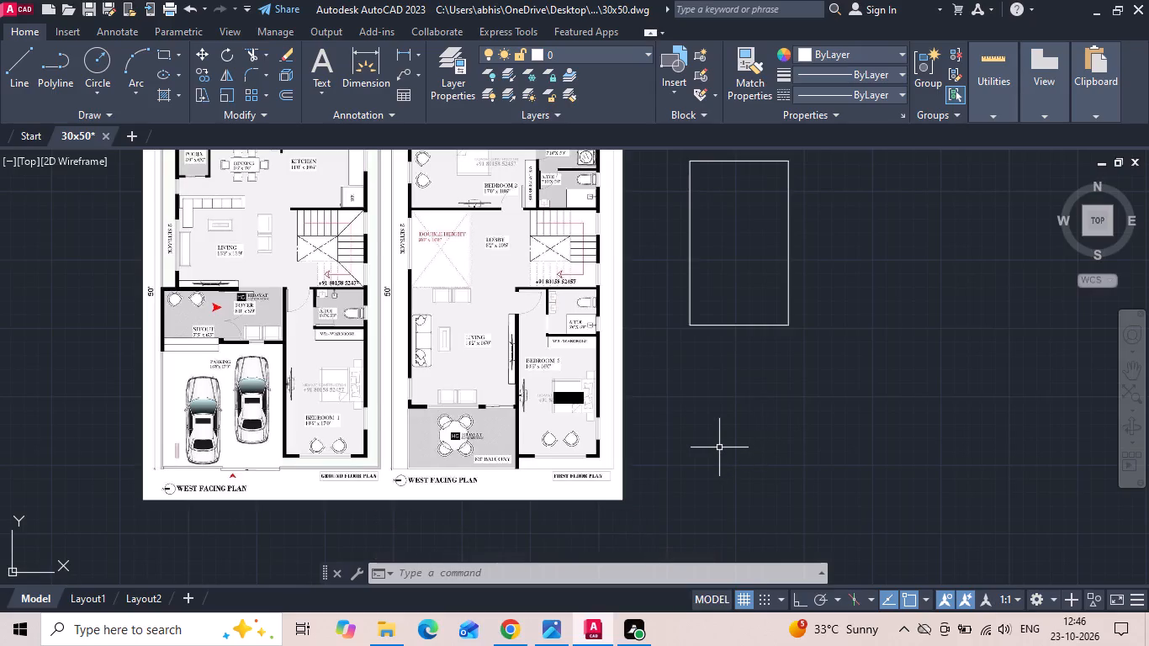
{"action": "scroll", "coordinate": [719, 447], "scroll_direction": "down", "scroll_amount": 1}
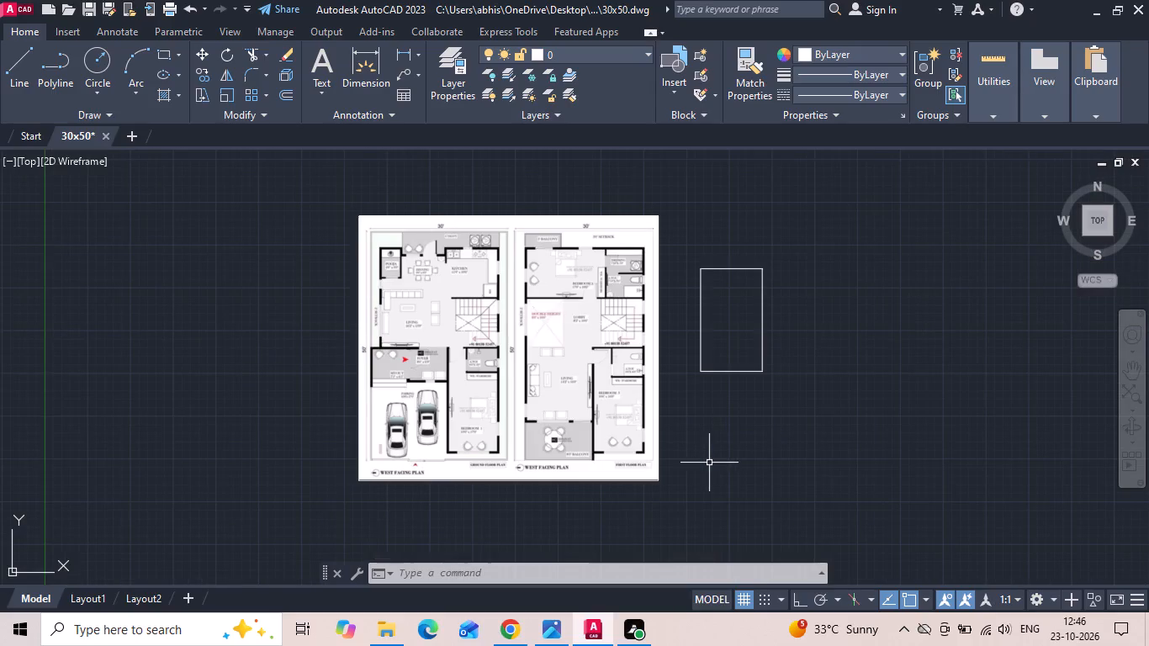
{"action": "key", "text": "ctrl+s"}
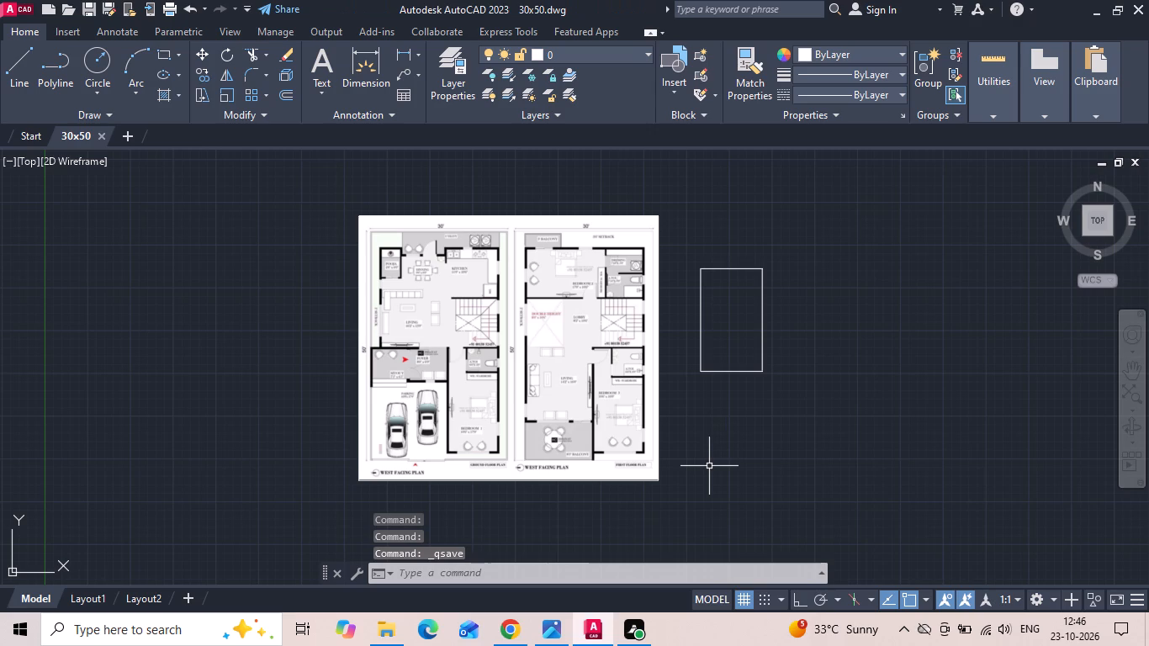
{"action": "key", "text": "Escape"}
Scale the floor plan image down freehand to about half its size, using its upper-right corner as base point.
{"action": "left_click", "coordinate": [697, 537]}
{"action": "left_click", "coordinate": [573, 426]}
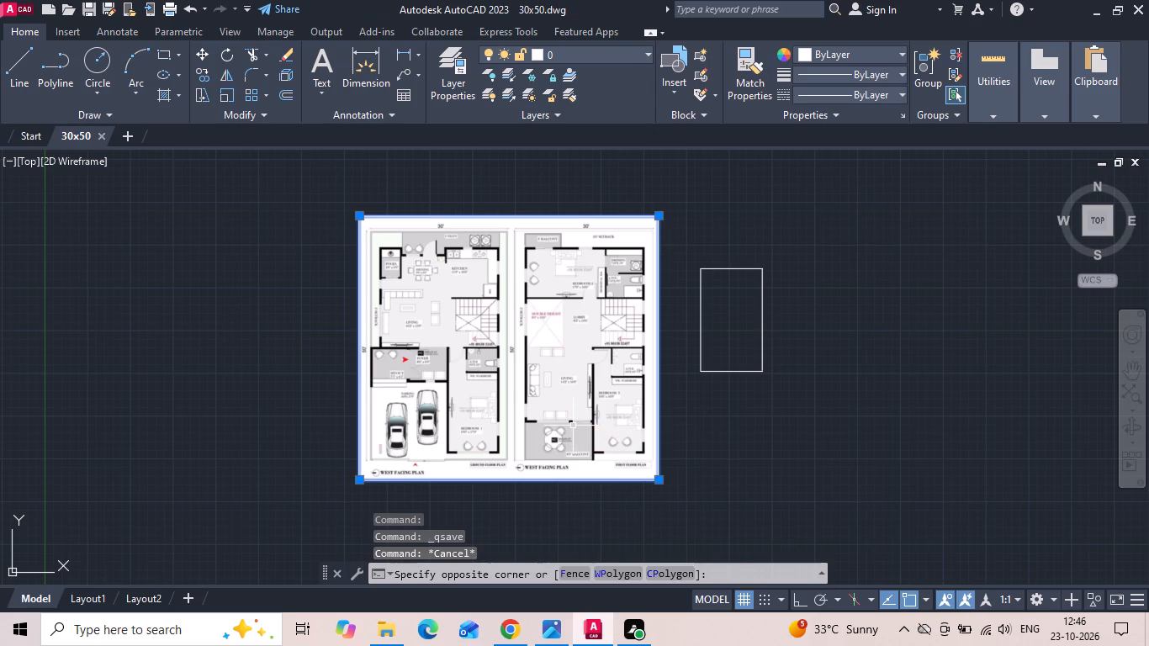
{"action": "right_click", "coordinate": [593, 355]}
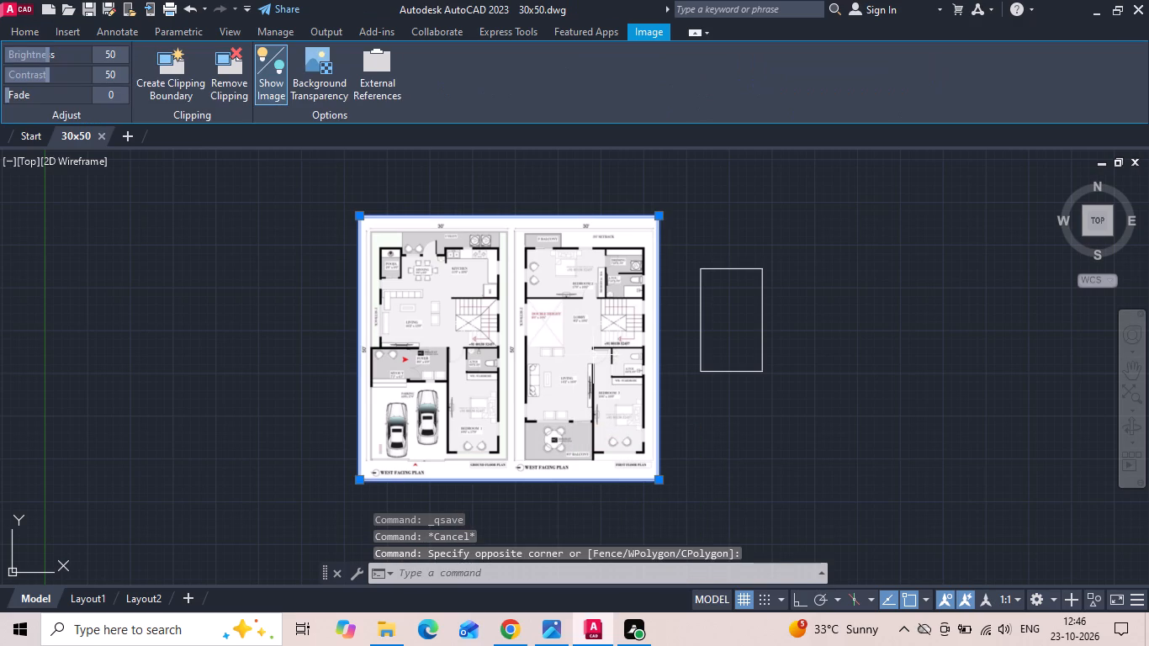
{"action": "left_click", "coordinate": [633, 349]}
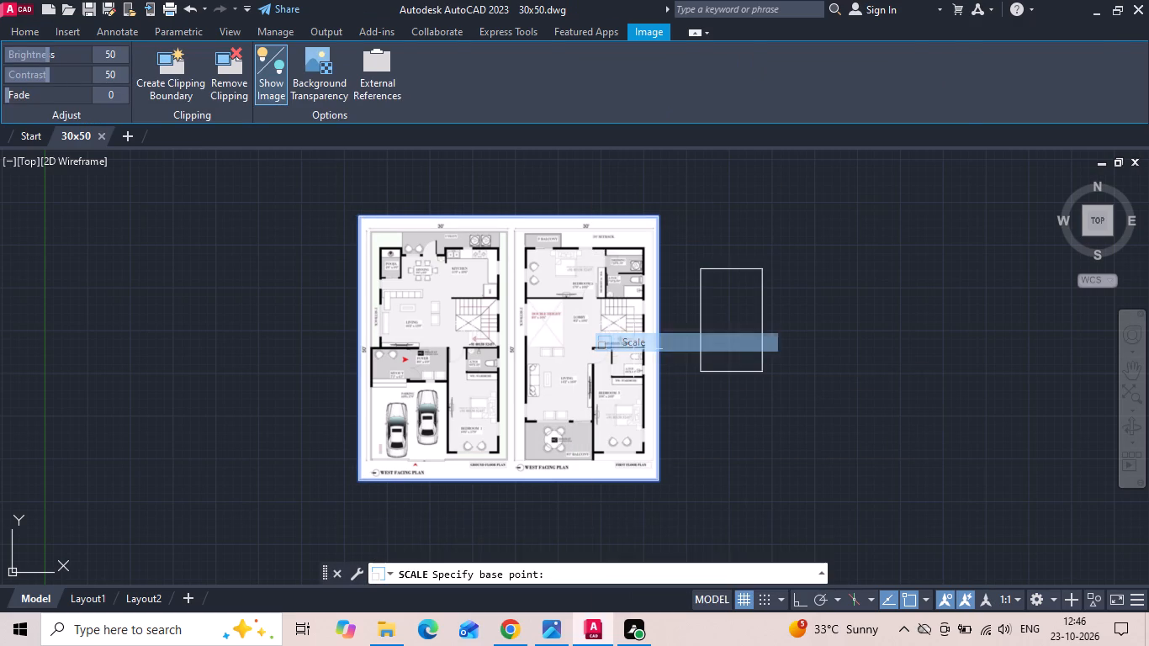
{"action": "left_click", "coordinate": [658, 213]}
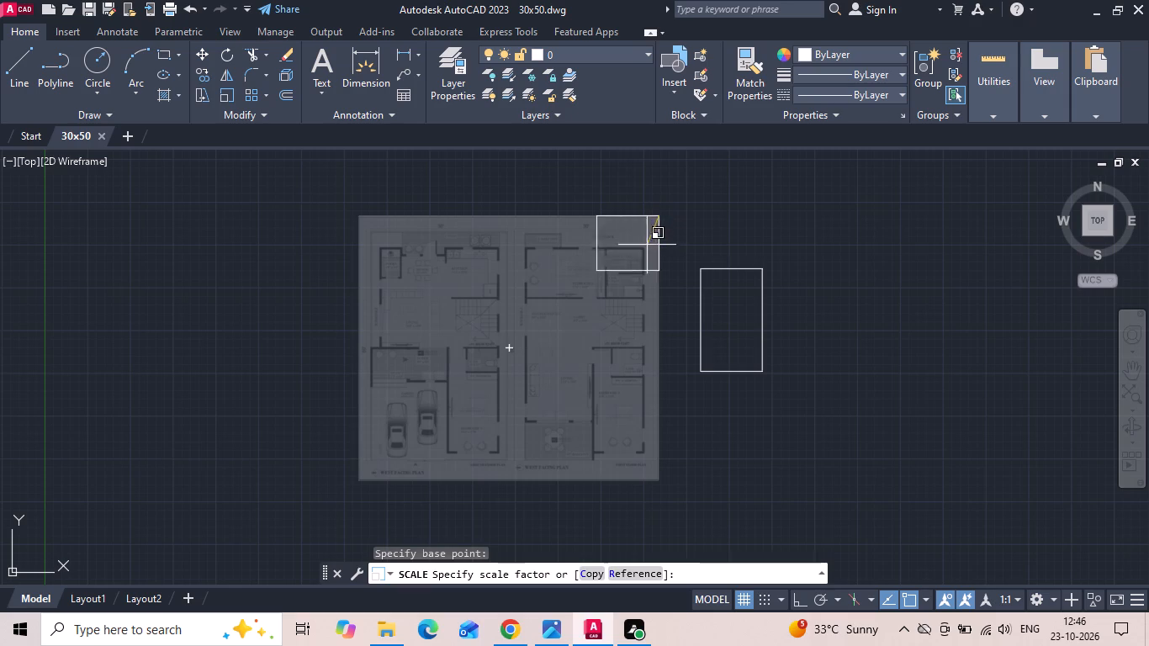
{"action": "left_click", "coordinate": [629, 284]}
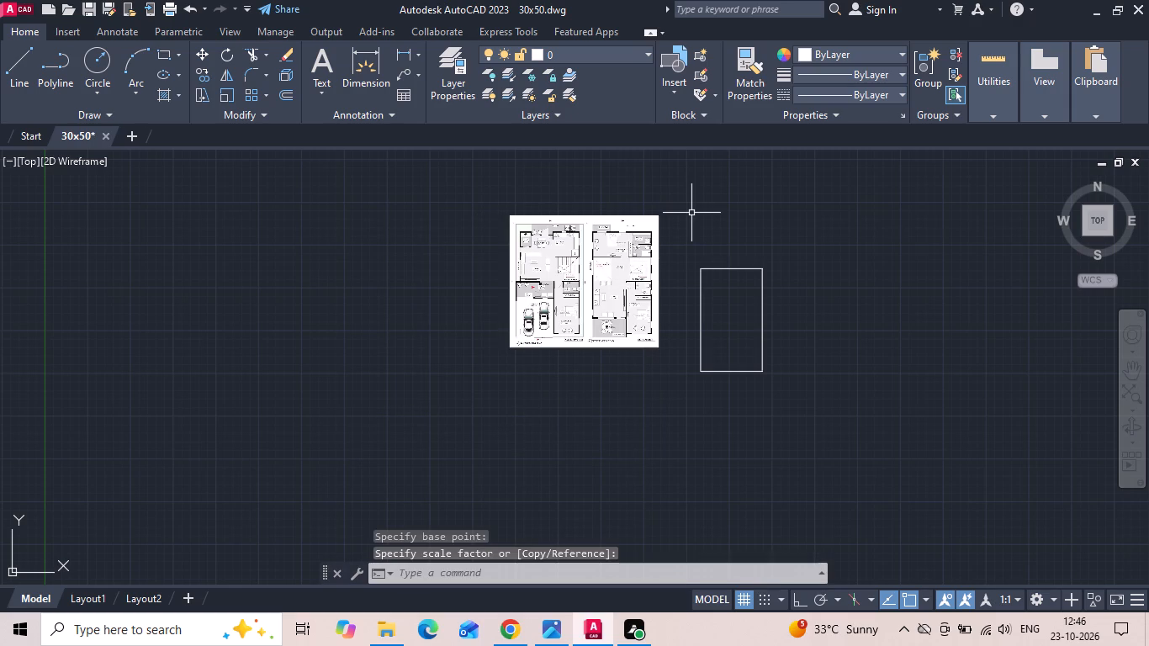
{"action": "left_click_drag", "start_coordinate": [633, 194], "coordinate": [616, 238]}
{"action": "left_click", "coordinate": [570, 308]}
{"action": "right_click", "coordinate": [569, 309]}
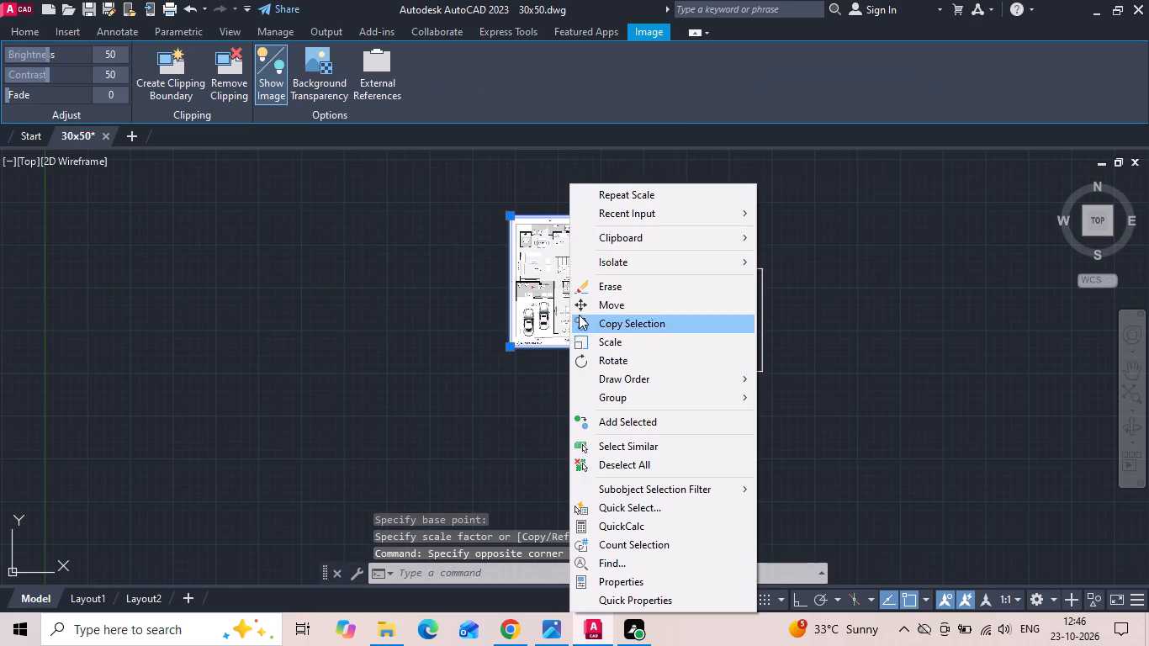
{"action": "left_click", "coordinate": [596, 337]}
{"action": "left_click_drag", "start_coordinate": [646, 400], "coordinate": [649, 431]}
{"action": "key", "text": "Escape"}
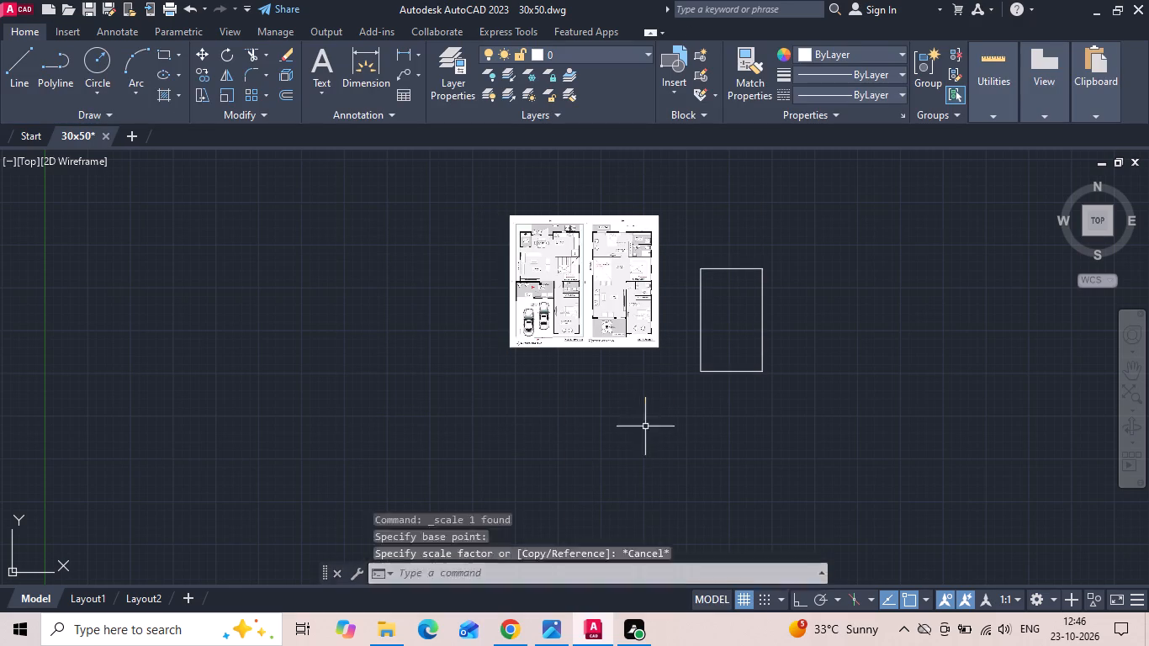
Move the floor plan image closer to the 30' by 50' rectangle.
{"action": "left_click_drag", "start_coordinate": [663, 196], "coordinate": [654, 210]}
{"action": "left_click", "coordinate": [597, 281]}
{"action": "right_click", "coordinate": [596, 282]}
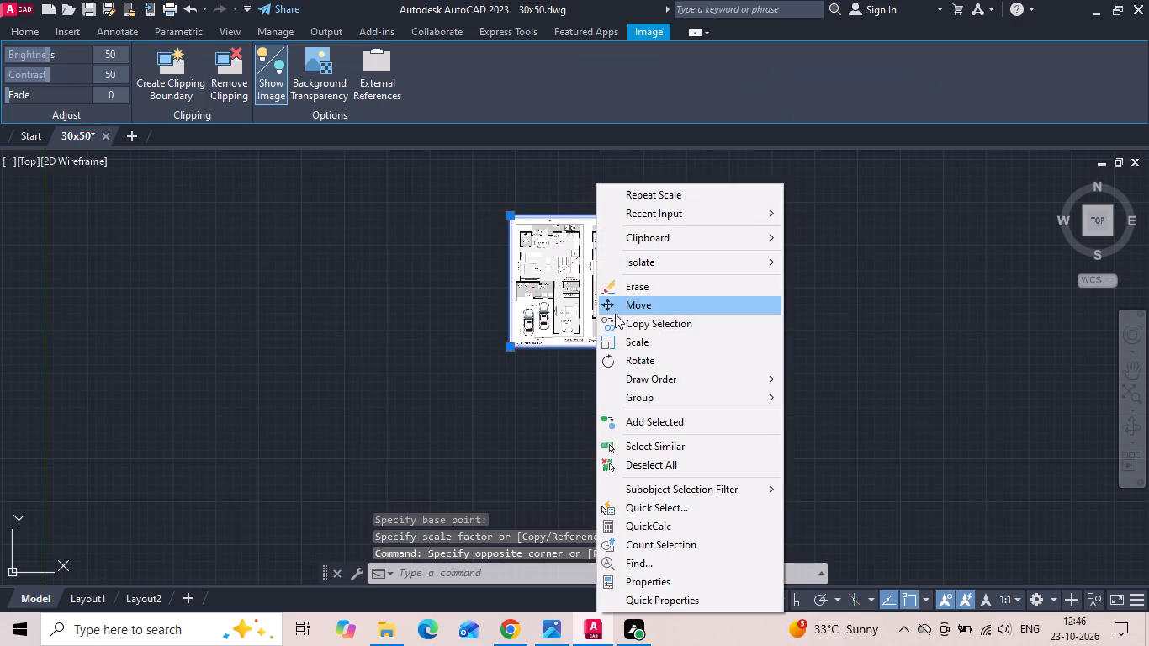
{"action": "left_click", "coordinate": [622, 304]}
{"action": "left_click", "coordinate": [623, 379]}
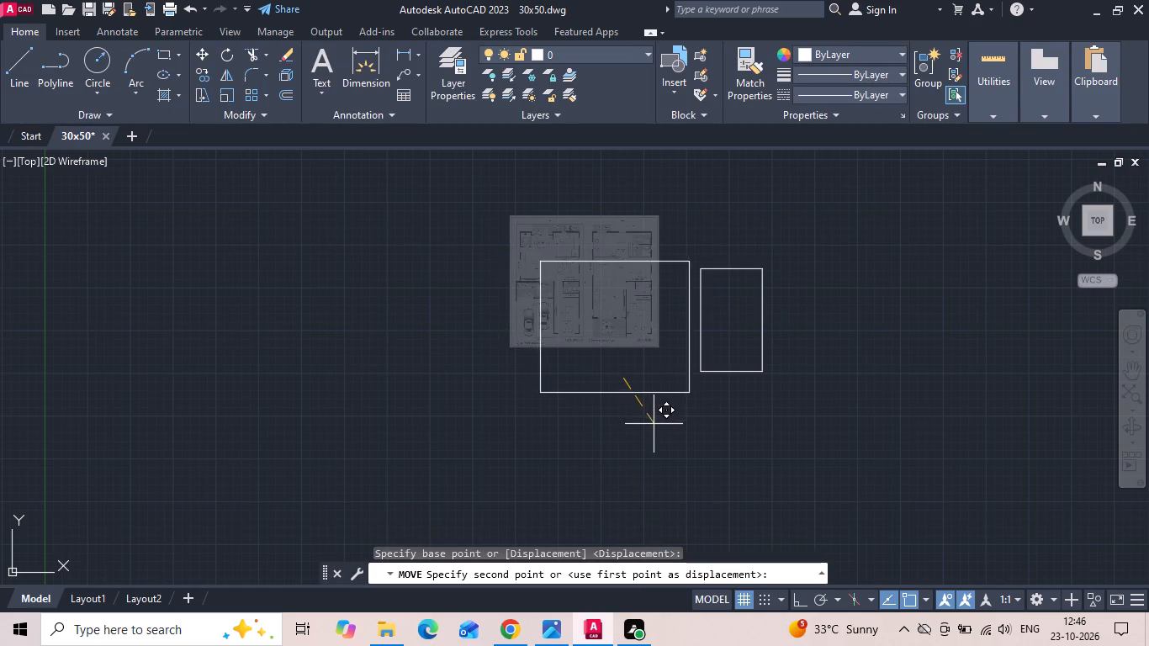
{"action": "left_click", "coordinate": [649, 423]}
Scale the floor plan image down slightly from its upper-right corner so a single plan is close to the rectangle's size.
{"action": "left_click", "coordinate": [649, 220]}
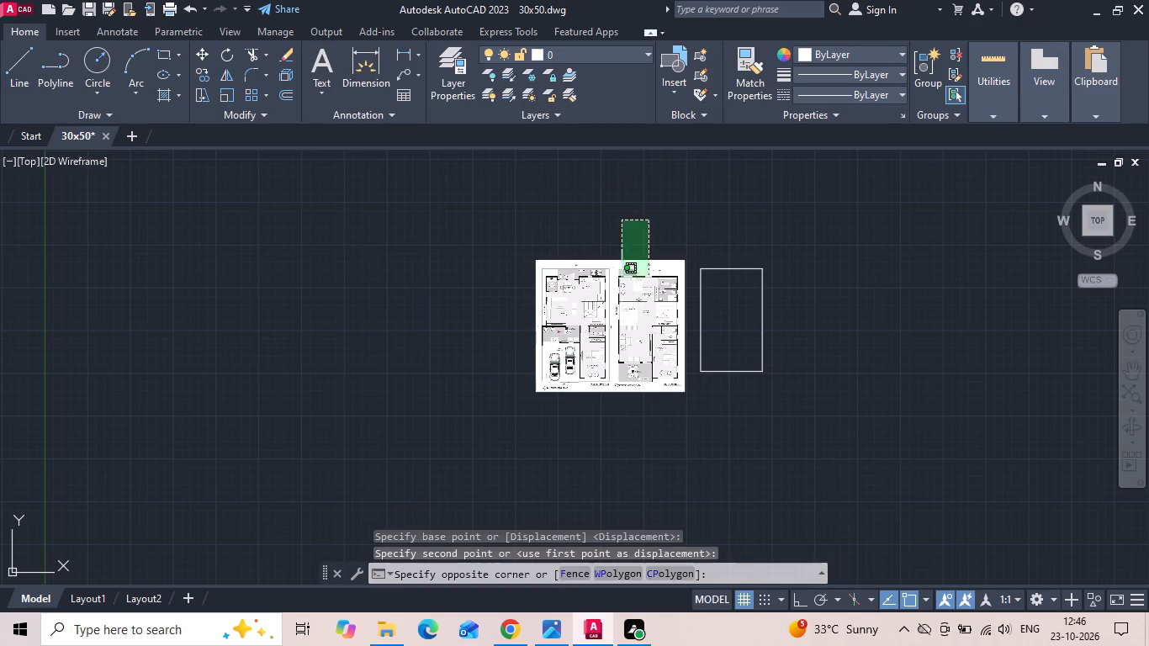
{"action": "left_click", "coordinate": [600, 309]}
{"action": "right_click", "coordinate": [600, 310]}
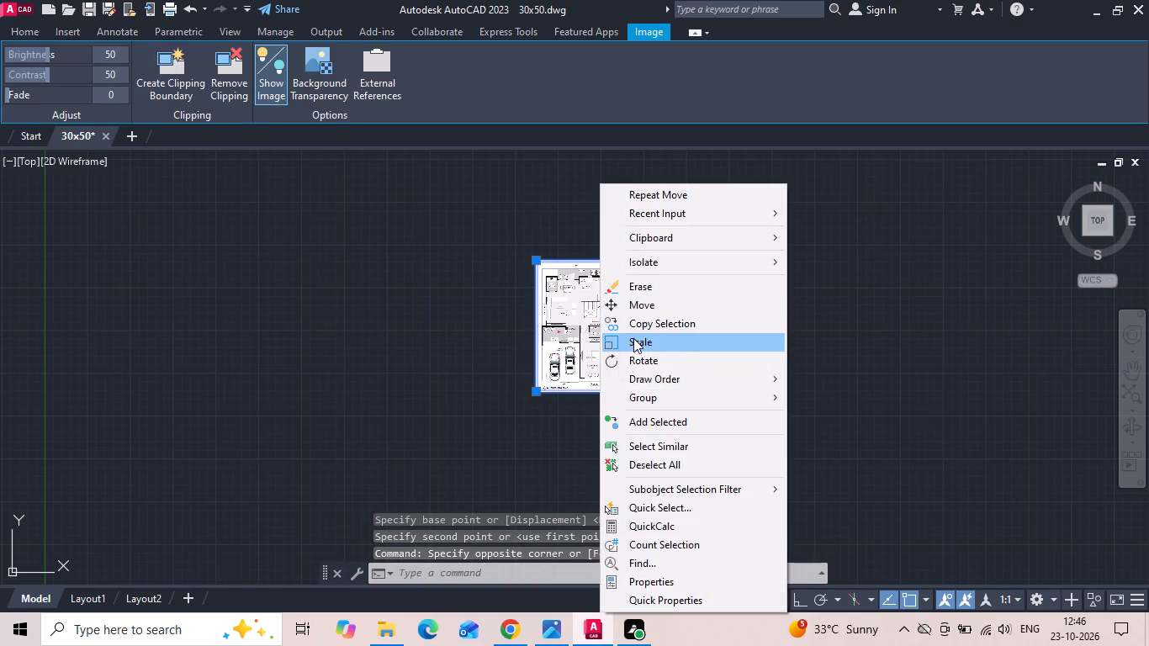
{"action": "left_click", "coordinate": [633, 338]}
{"action": "scroll", "coordinate": [651, 311], "scroll_direction": "up", "scroll_amount": 1}
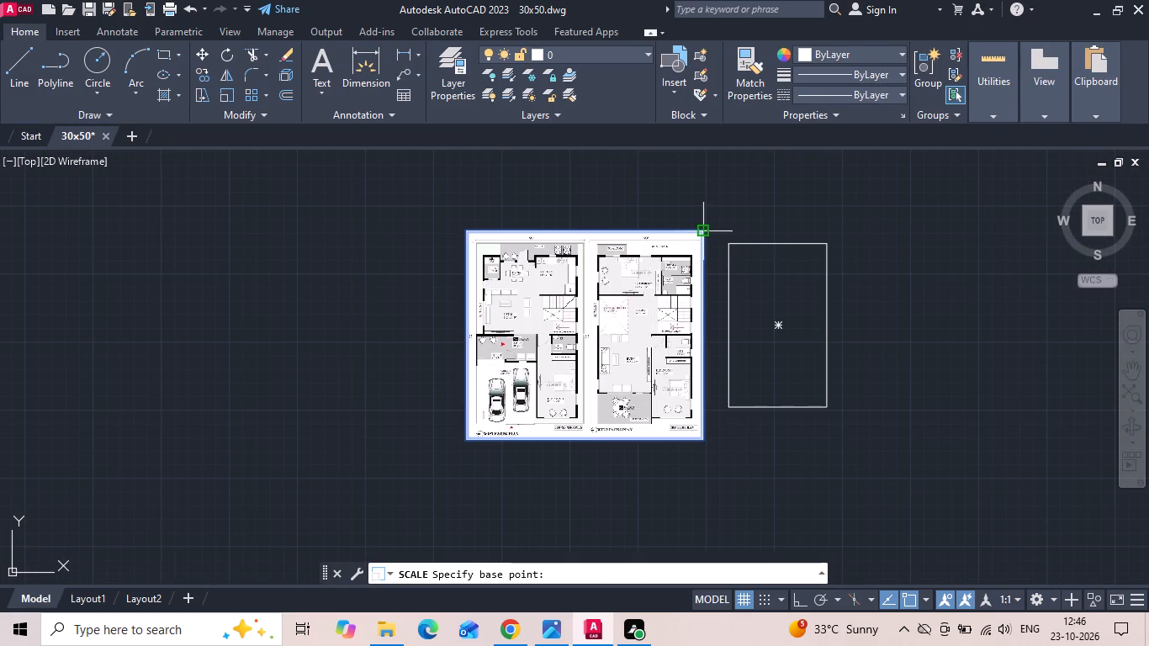
{"action": "left_click", "coordinate": [707, 236]}
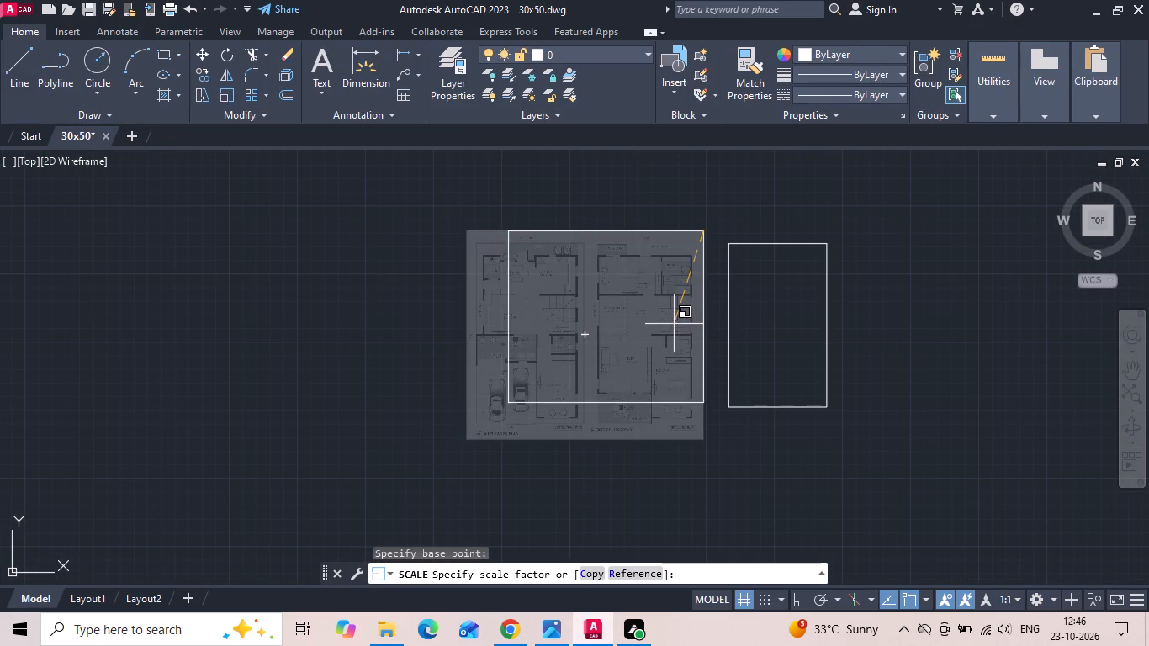
{"action": "left_click", "coordinate": [674, 324]}
{"action": "key", "text": "Escape"}
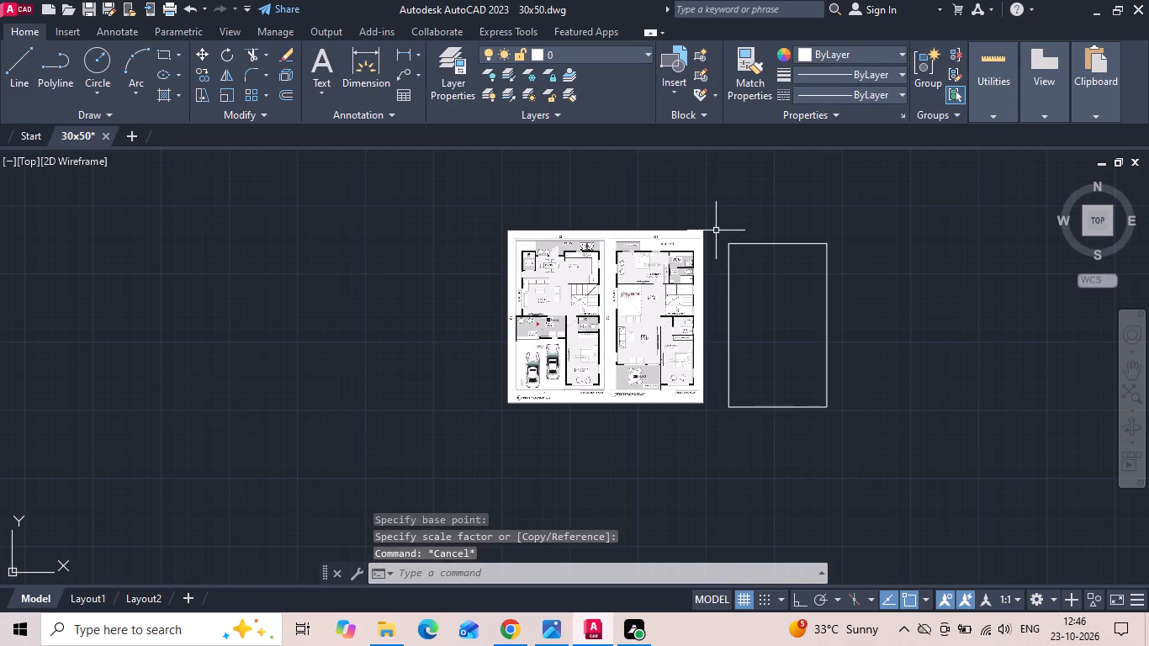
Move the floor plan image slightly toward the rectangle and downward, roughly level with it.
{"action": "scroll", "coordinate": [708, 233], "scroll_direction": "up", "scroll_amount": 1}
{"action": "left_click_drag", "start_coordinate": [687, 212], "coordinate": [674, 243]}
{"action": "left_click", "coordinate": [633, 301]}
{"action": "right_click", "coordinate": [633, 301]}
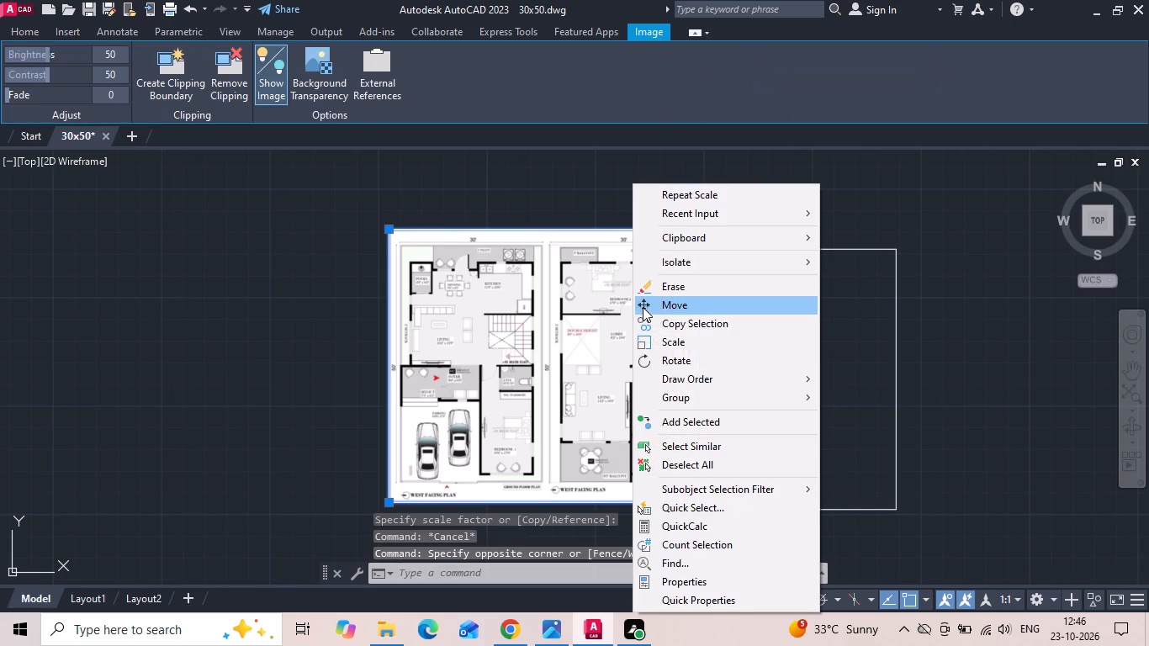
{"action": "left_click", "coordinate": [649, 307]}
{"action": "left_click", "coordinate": [856, 354]}
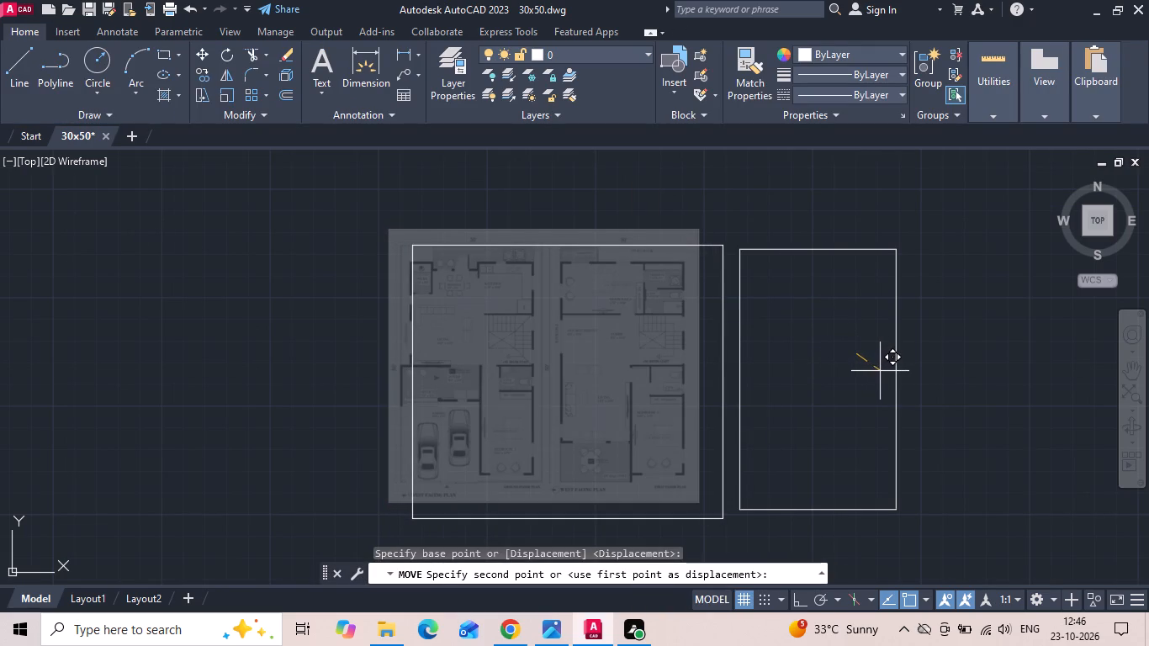
{"action": "left_click", "coordinate": [881, 369]}
Save the drawing with the rescaled and repositioned floor plan image.
{"action": "key", "text": "ctrl+s"}
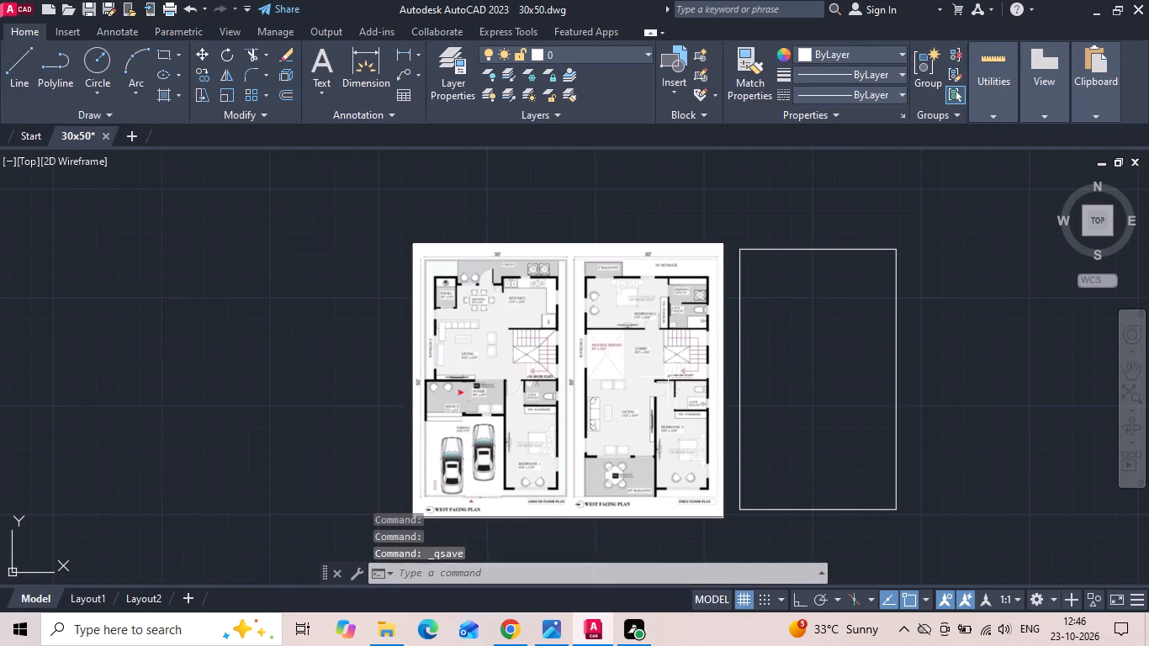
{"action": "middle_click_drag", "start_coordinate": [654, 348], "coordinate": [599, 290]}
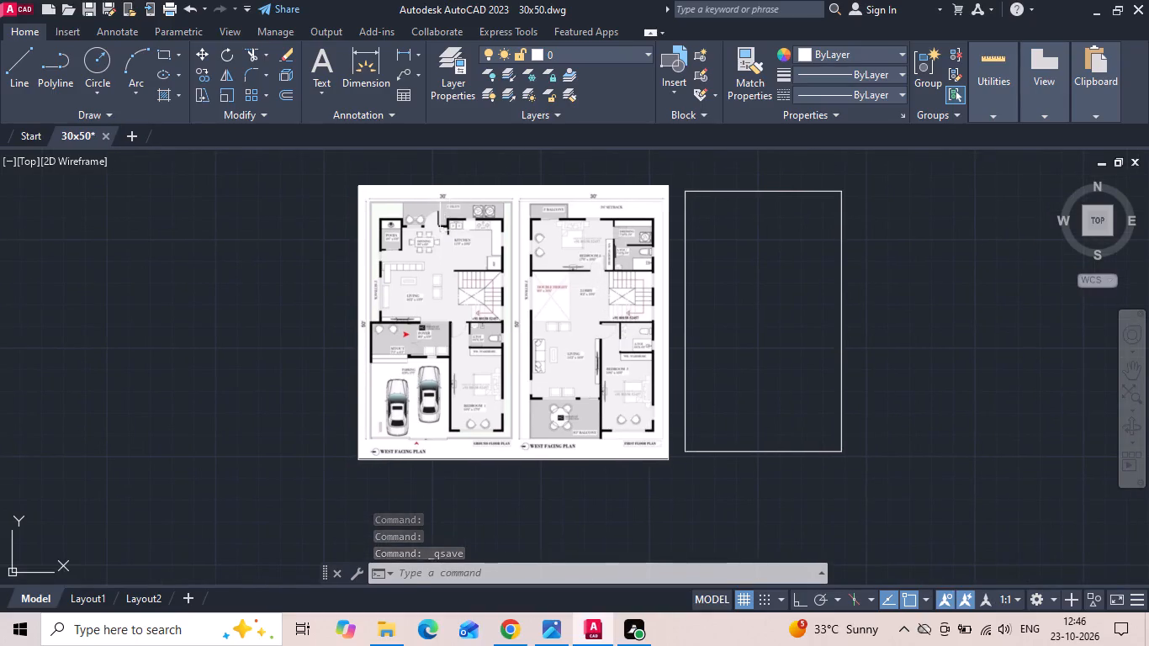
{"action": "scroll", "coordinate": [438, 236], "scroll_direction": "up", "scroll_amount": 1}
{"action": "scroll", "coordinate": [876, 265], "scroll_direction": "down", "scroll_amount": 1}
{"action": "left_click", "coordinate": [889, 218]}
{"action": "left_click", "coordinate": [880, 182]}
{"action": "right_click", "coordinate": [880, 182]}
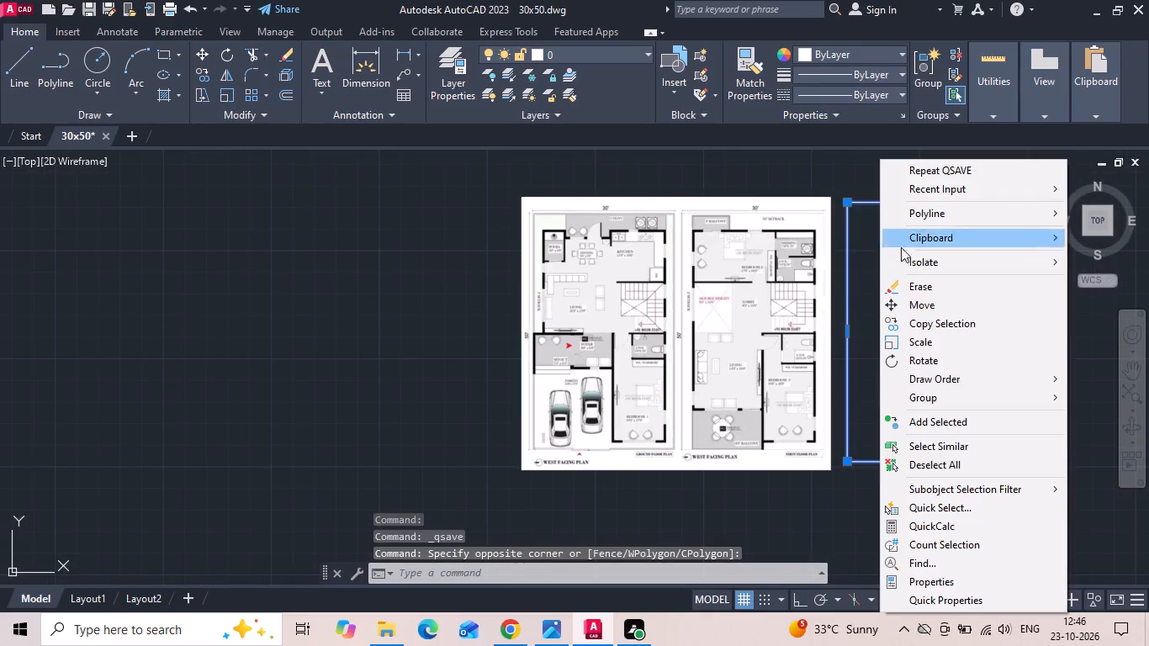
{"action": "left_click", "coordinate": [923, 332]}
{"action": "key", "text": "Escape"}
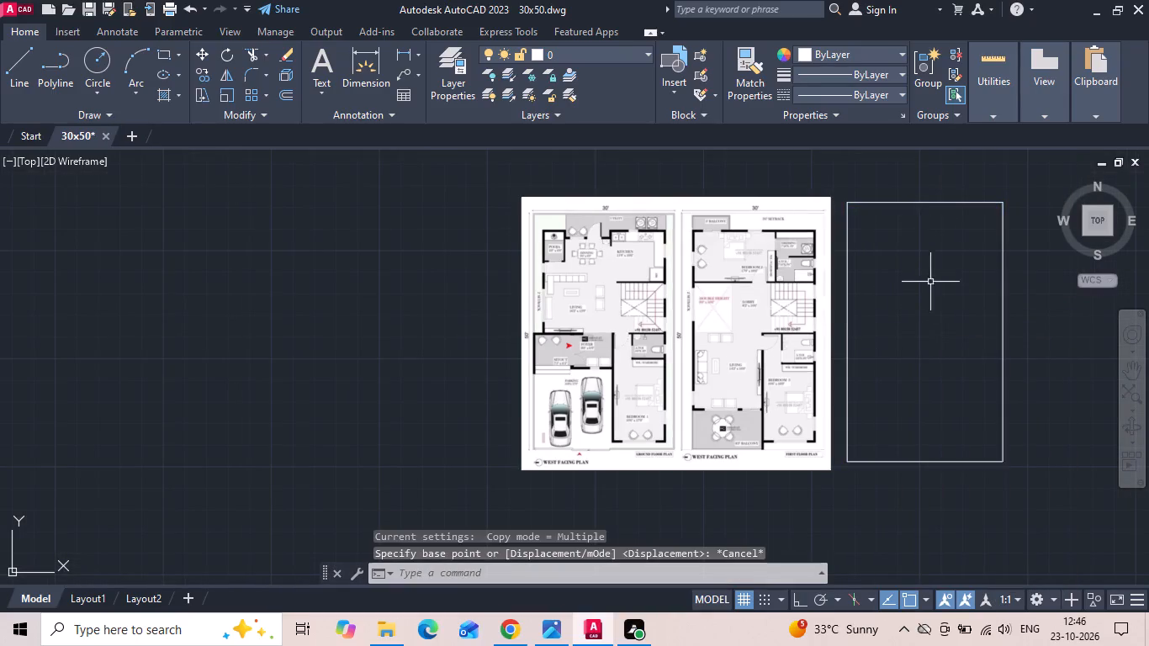
Move the 30' by 50' rectangle to the other side of the image, beside the ground floor plan.
{"action": "left_click", "coordinate": [927, 200]}
{"action": "right_click", "coordinate": [924, 236]}
{"action": "left_click", "coordinate": [947, 306]}
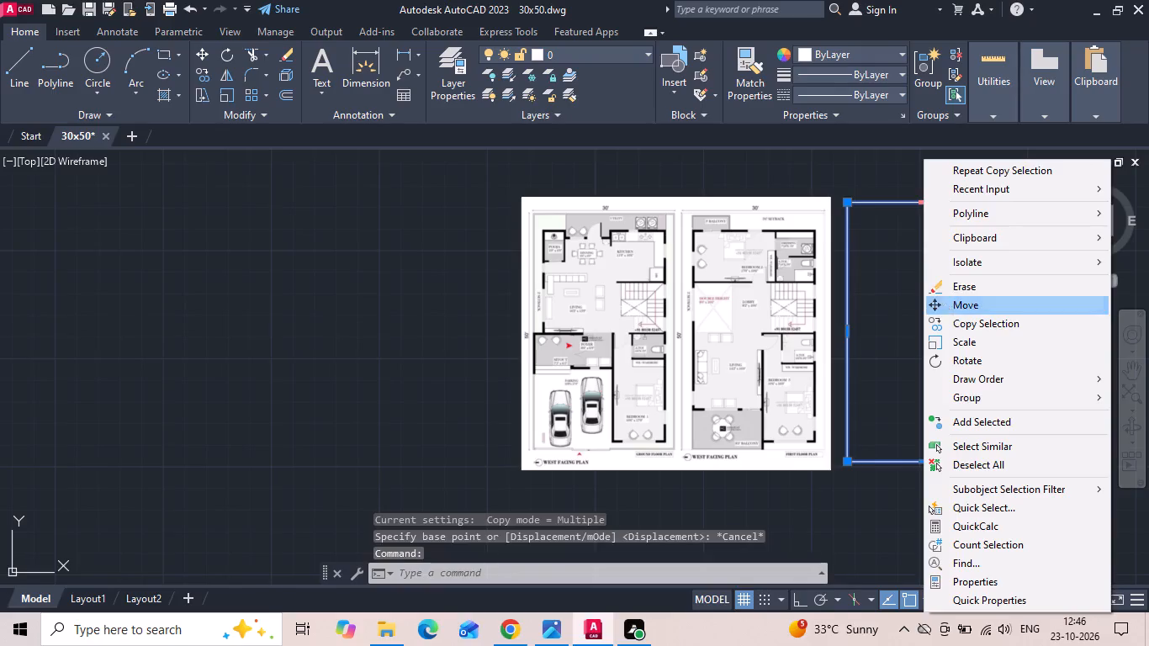
{"action": "left_click_drag", "start_coordinate": [948, 318], "coordinate": [836, 319]}
{"action": "left_click", "coordinate": [443, 323]}
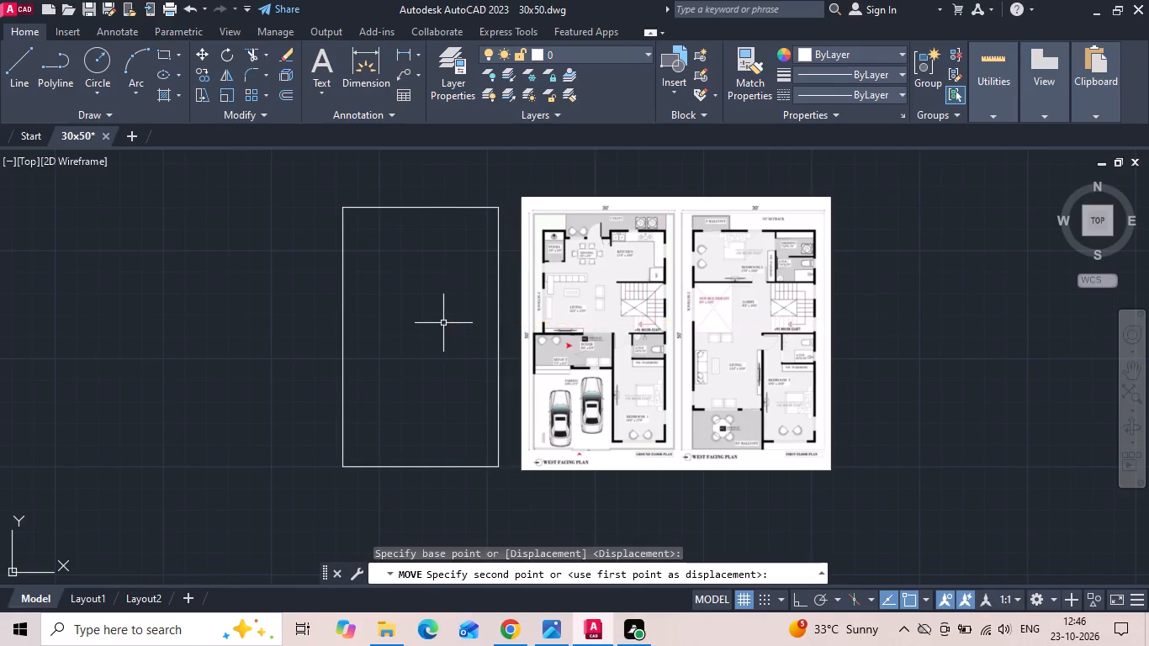
Examine the ground floor plan beside the rectangle, covering its setbacks, room sizes and wall layout.
{"action": "middle_click_drag", "start_coordinate": [448, 323], "coordinate": [696, 347]}
{"action": "scroll", "coordinate": [778, 289], "scroll_direction": "up", "scroll_amount": 2}
{"action": "middle_click_drag", "start_coordinate": [654, 248], "coordinate": [680, 321]}
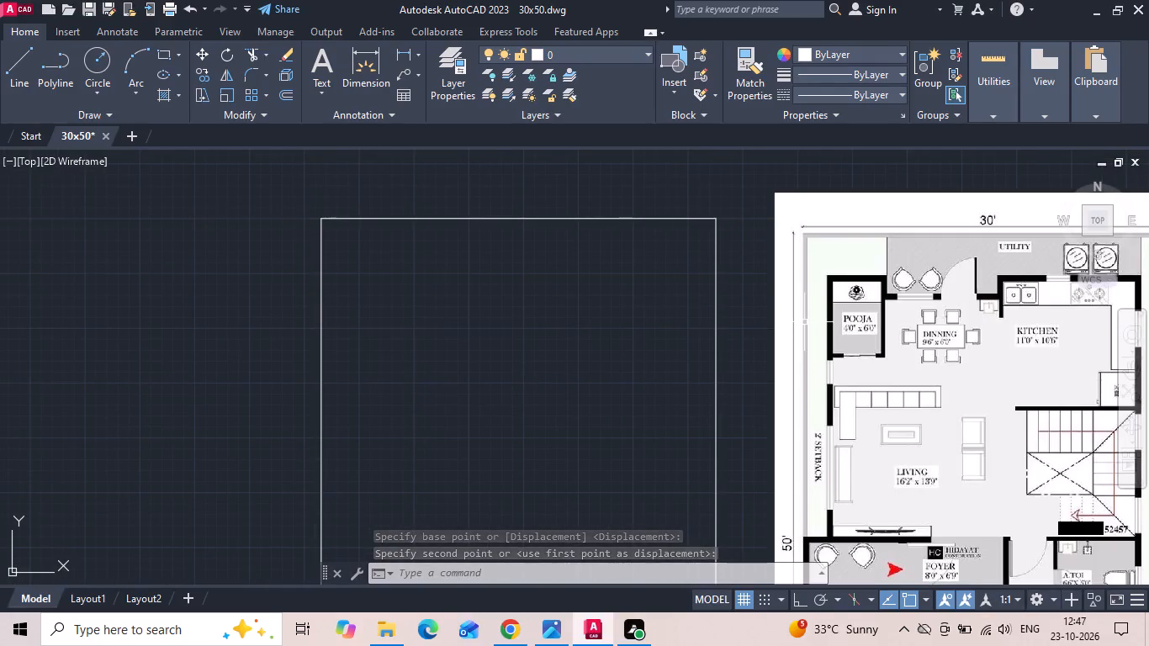
{"action": "scroll", "coordinate": [718, 257], "scroll_direction": "down", "scroll_amount": 1}
{"action": "scroll", "coordinate": [993, 253], "scroll_direction": "up", "scroll_amount": 2}
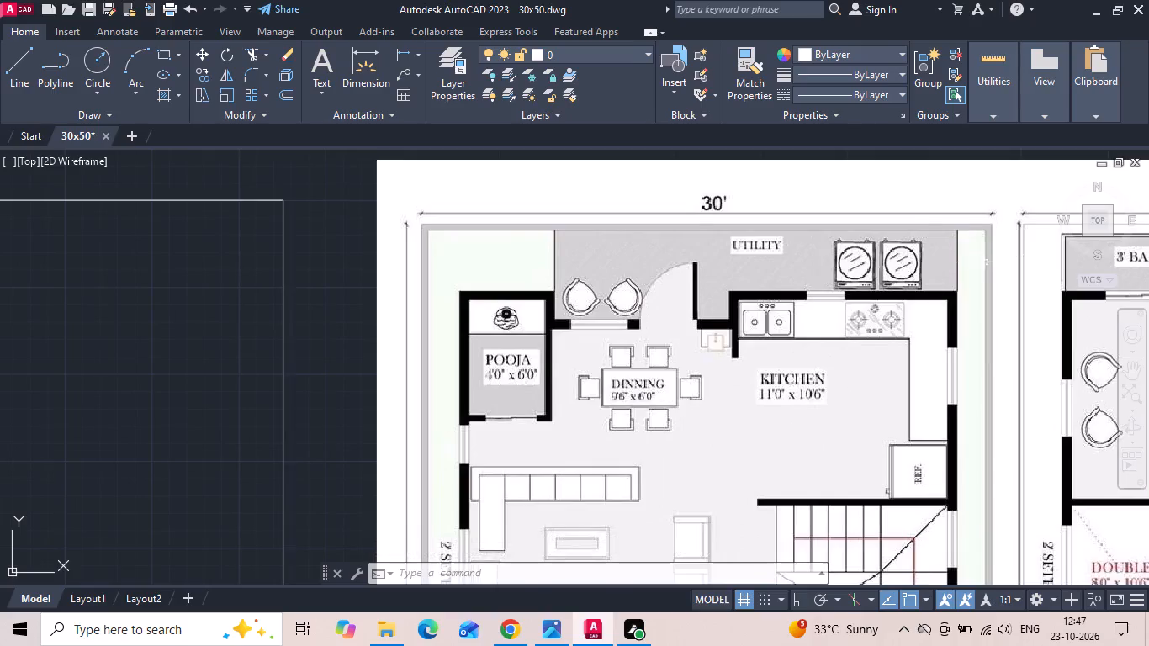
{"action": "scroll", "coordinate": [683, 199], "scroll_direction": "down", "scroll_amount": 1}
{"action": "middle_click_drag", "start_coordinate": [658, 351], "coordinate": [665, 303]}
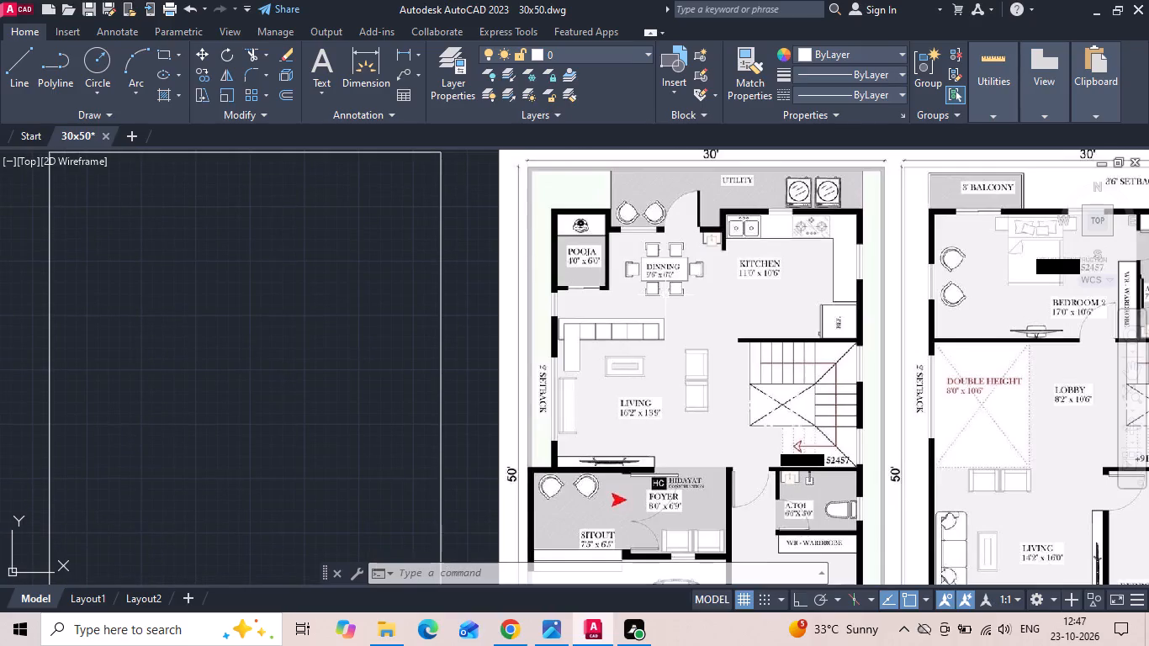
{"action": "scroll", "coordinate": [669, 293], "scroll_direction": "down", "scroll_amount": 1}
{"action": "middle_click_drag", "start_coordinate": [572, 416], "coordinate": [580, 394]}
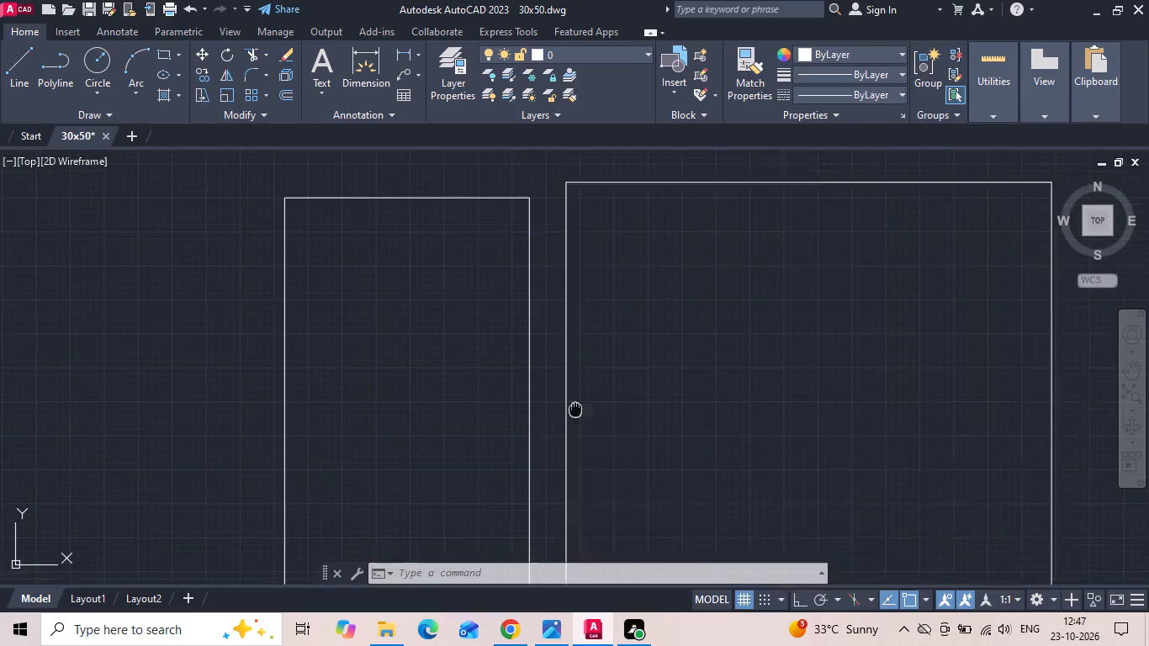
{"action": "middle_click_drag", "start_coordinate": [580, 394], "coordinate": [590, 356]}
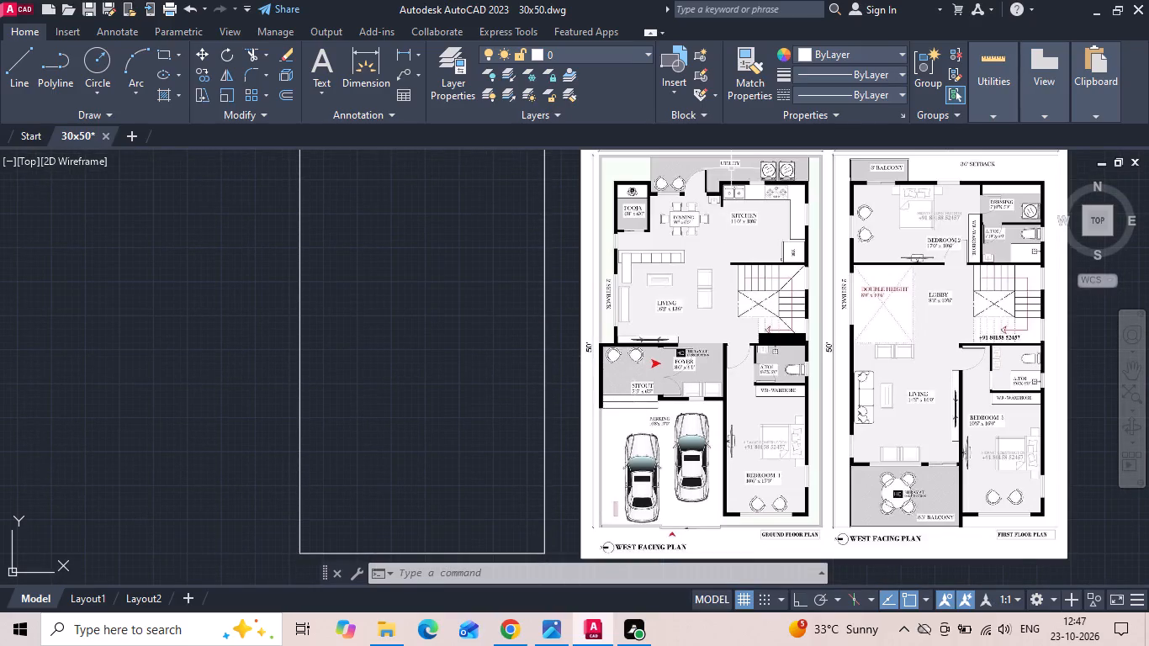
{"action": "scroll", "coordinate": [731, 167], "scroll_direction": "up", "scroll_amount": 3}
{"action": "scroll", "coordinate": [855, 258], "scroll_direction": "down", "scroll_amount": 1}
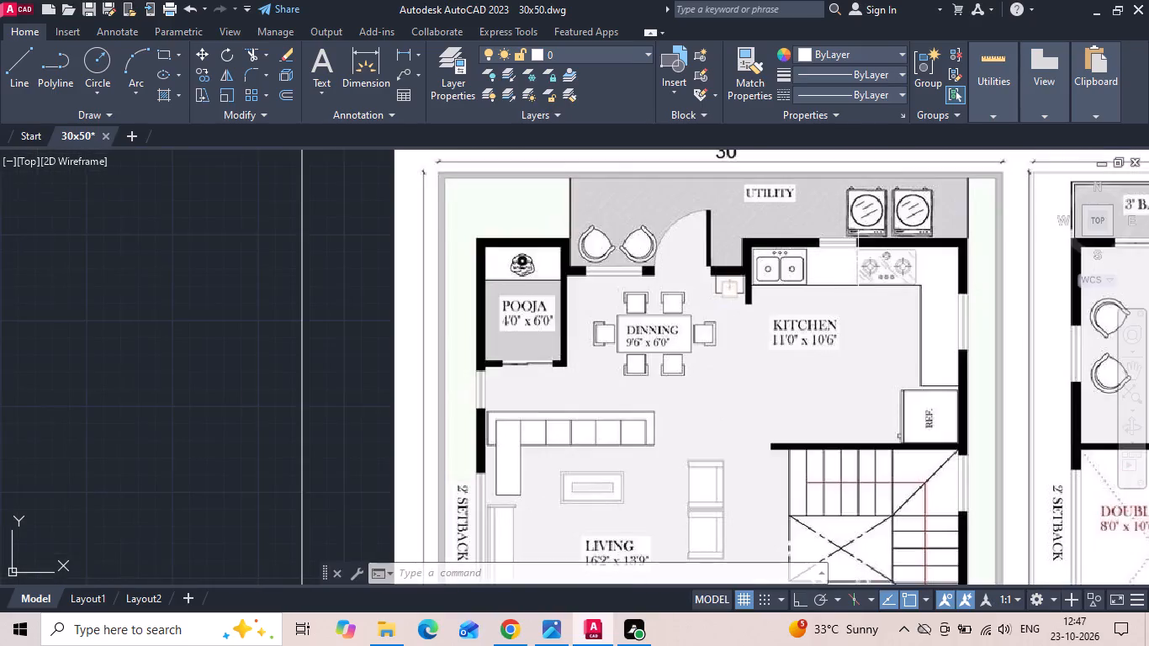
{"action": "middle_click_drag", "start_coordinate": [615, 289], "coordinate": [815, 262]}
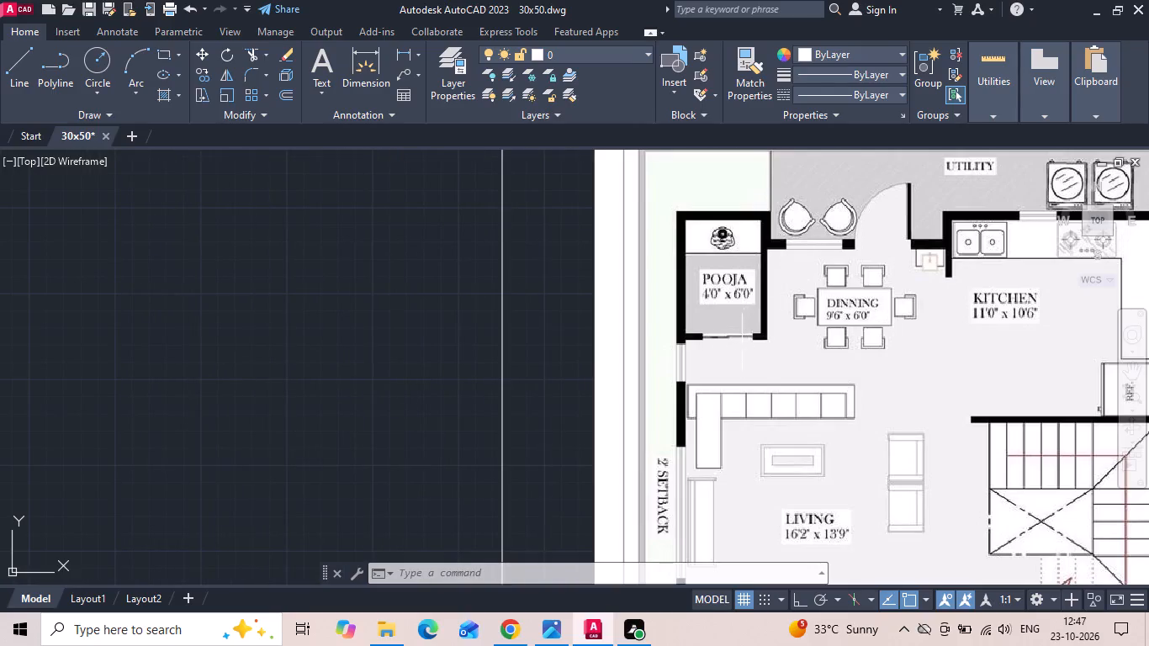
{"action": "scroll", "coordinate": [741, 352], "scroll_direction": "down", "scroll_amount": 1}
{"action": "scroll", "coordinate": [786, 284], "scroll_direction": "up", "scroll_amount": 1}
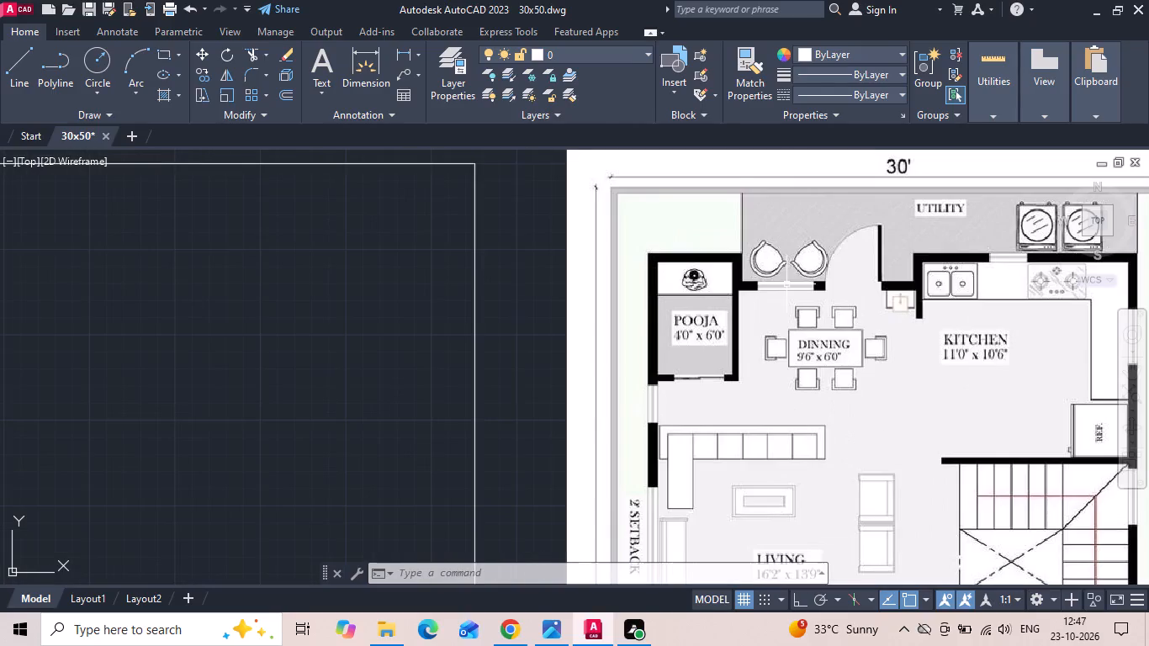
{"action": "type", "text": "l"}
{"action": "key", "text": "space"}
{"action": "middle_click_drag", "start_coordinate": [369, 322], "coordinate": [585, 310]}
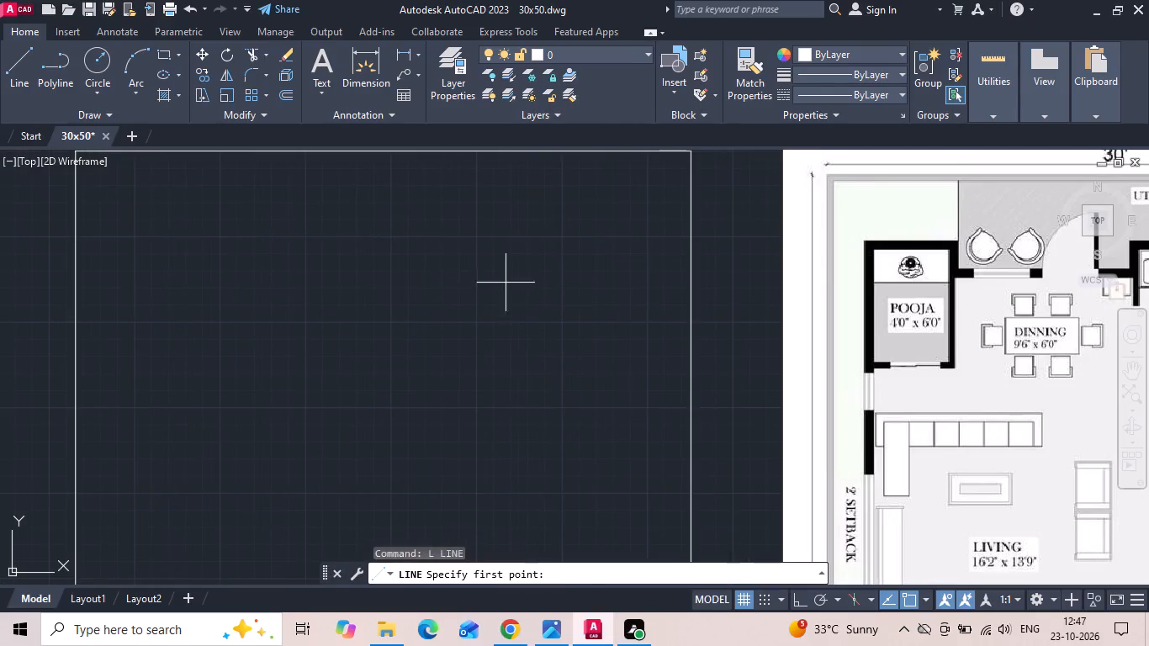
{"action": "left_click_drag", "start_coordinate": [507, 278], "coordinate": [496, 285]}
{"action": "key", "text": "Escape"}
Offset the 30' by 50' plot rectangle 2' inward for the setback.
{"action": "scroll", "coordinate": [268, 284], "scroll_direction": "down", "scroll_amount": 2}
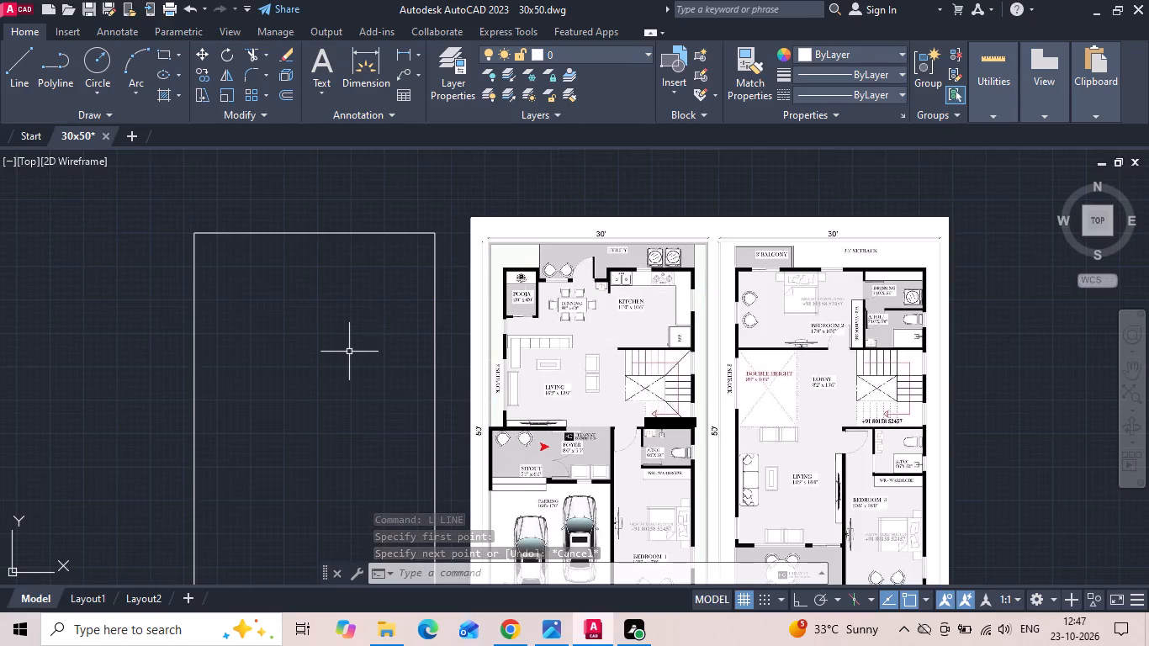
{"action": "type", "text": "o"}
{"action": "key", "text": "space"}
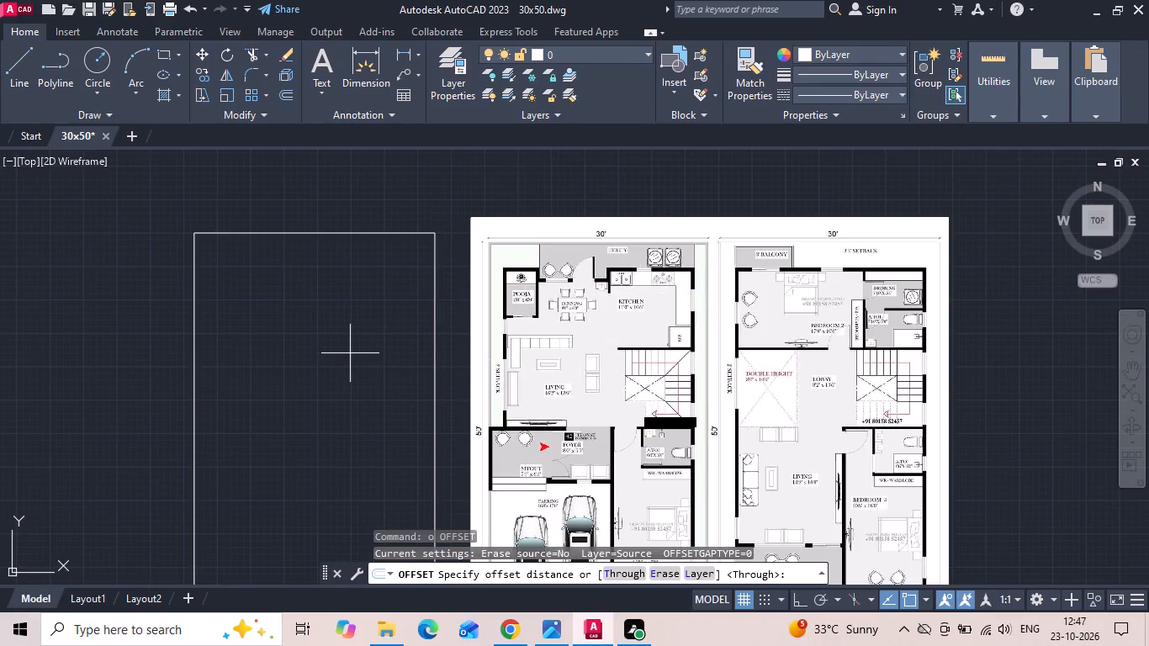
{"action": "type", "text": "2'"}
{"action": "key", "text": "Return"}
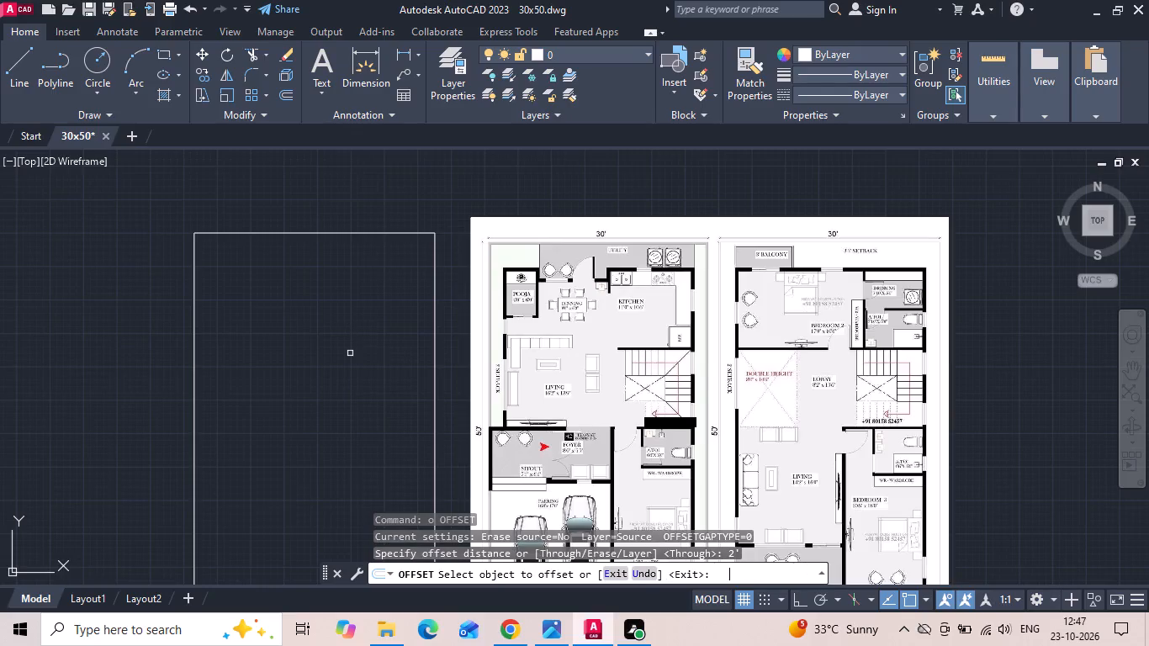
{"action": "left_click", "coordinate": [194, 396]}
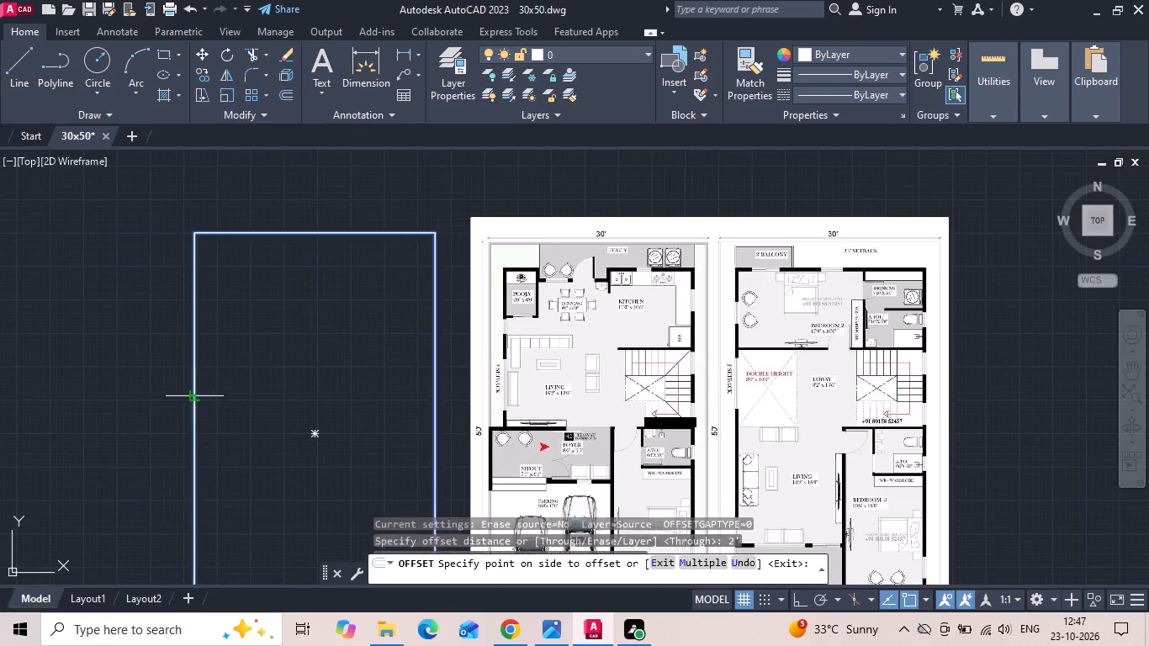
{"action": "left_click", "coordinate": [244, 372]}
{"action": "middle_click_drag", "start_coordinate": [246, 371], "coordinate": [416, 327]}
{"action": "key", "text": "Escape"}
Offset the setback rectangle 9" inward to form the outer wall thickness.
{"action": "type", "text": "o 9"}
{"action": "key", "text": "space"}
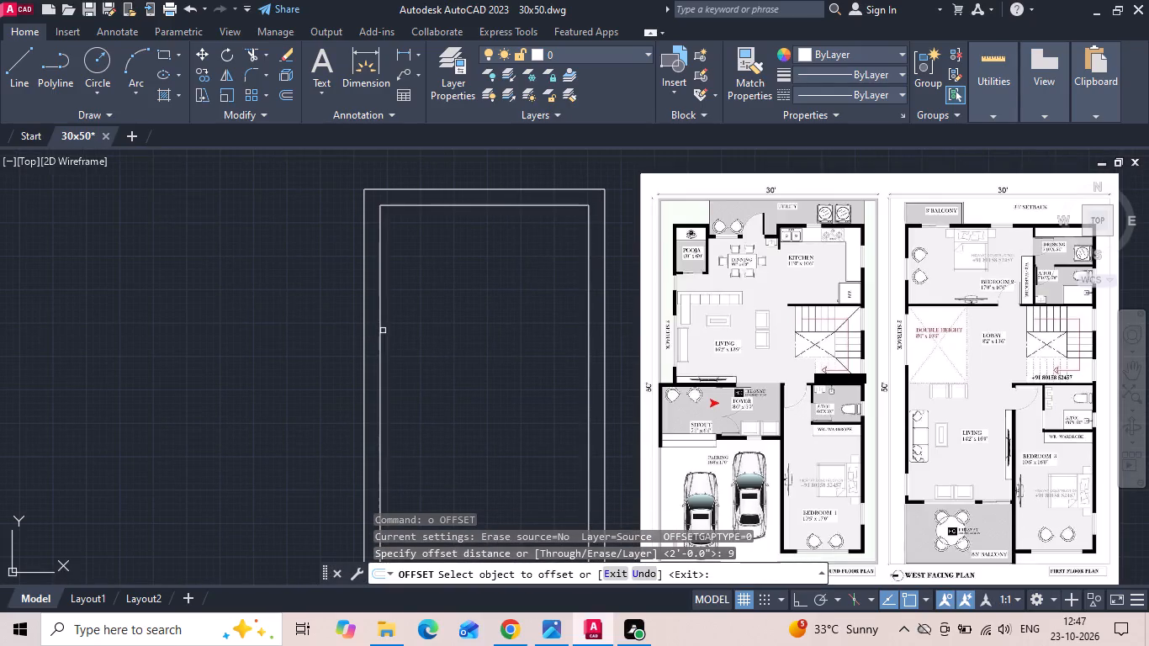
{"action": "left_click", "coordinate": [383, 331]}
{"action": "left_click", "coordinate": [382, 353]}
{"action": "left_click", "coordinate": [453, 328]}
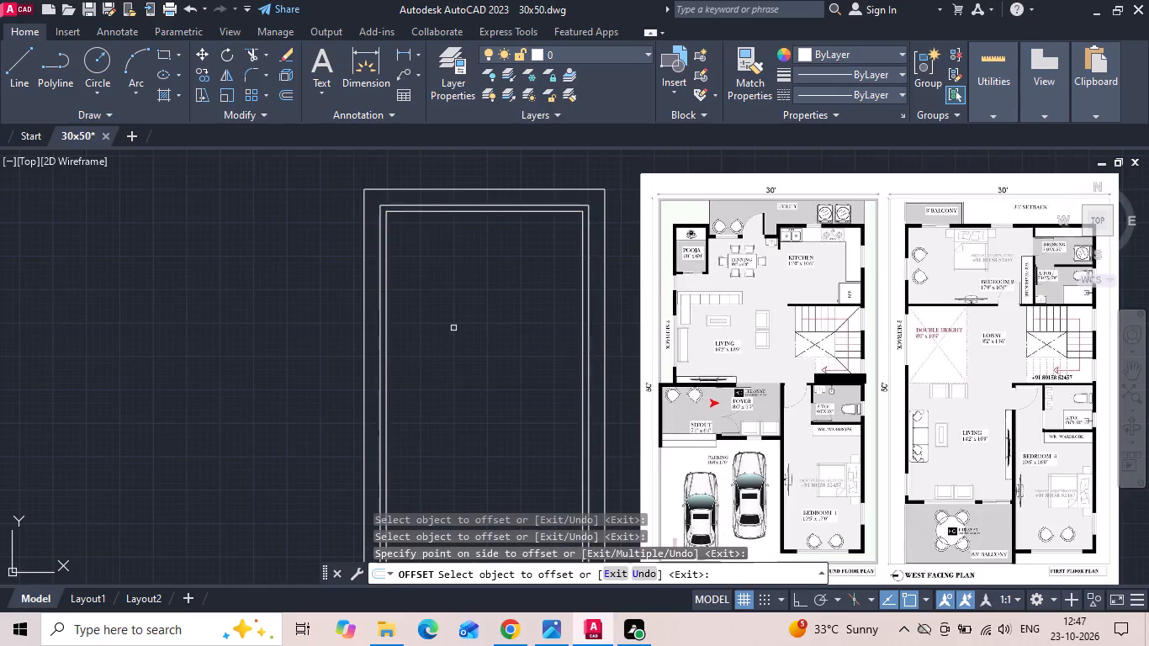
Explode the two inner wall rectangles into separate lines, leaving out the plot boundary.
{"action": "key", "text": "x"}
{"action": "key", "text": "space"}
{"action": "key", "text": "Escape"}
{"action": "left_click_drag", "start_coordinate": [454, 326], "coordinate": [423, 369]}
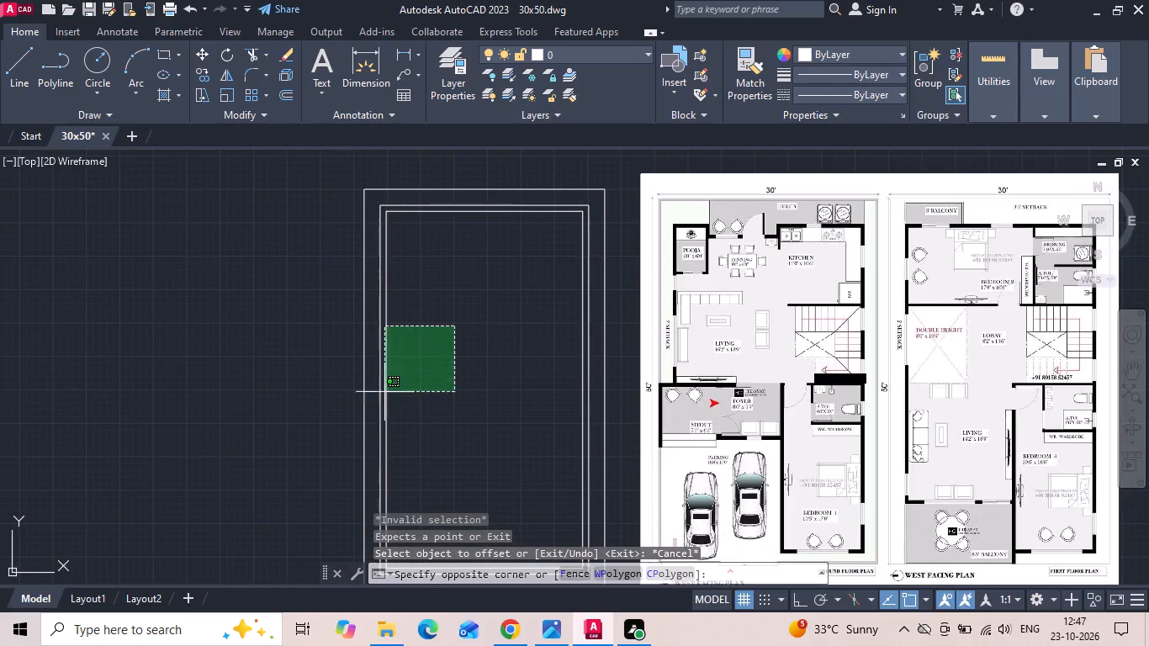
{"action": "left_click", "coordinate": [370, 396]}
{"action": "type", "text": "x"}
{"action": "key", "text": "space"}
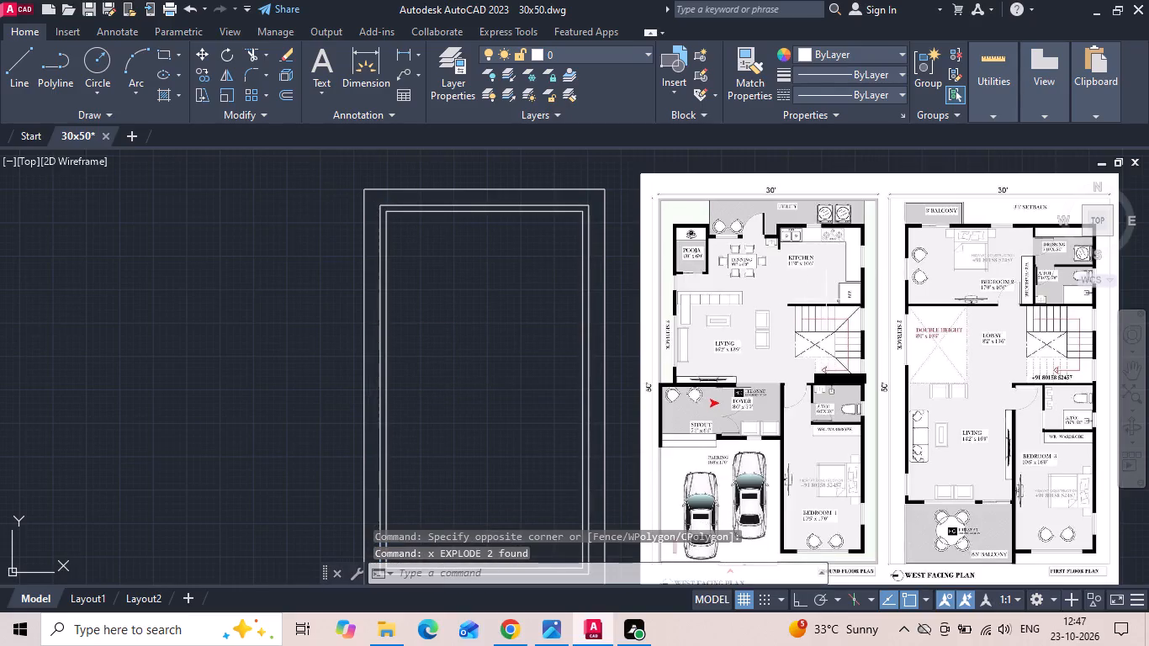
Offset the bottom inner wall line 17' upward to set the length of Bedroom 1 and the parking.
{"action": "middle_click_drag", "start_coordinate": [871, 401], "coordinate": [853, 334]}
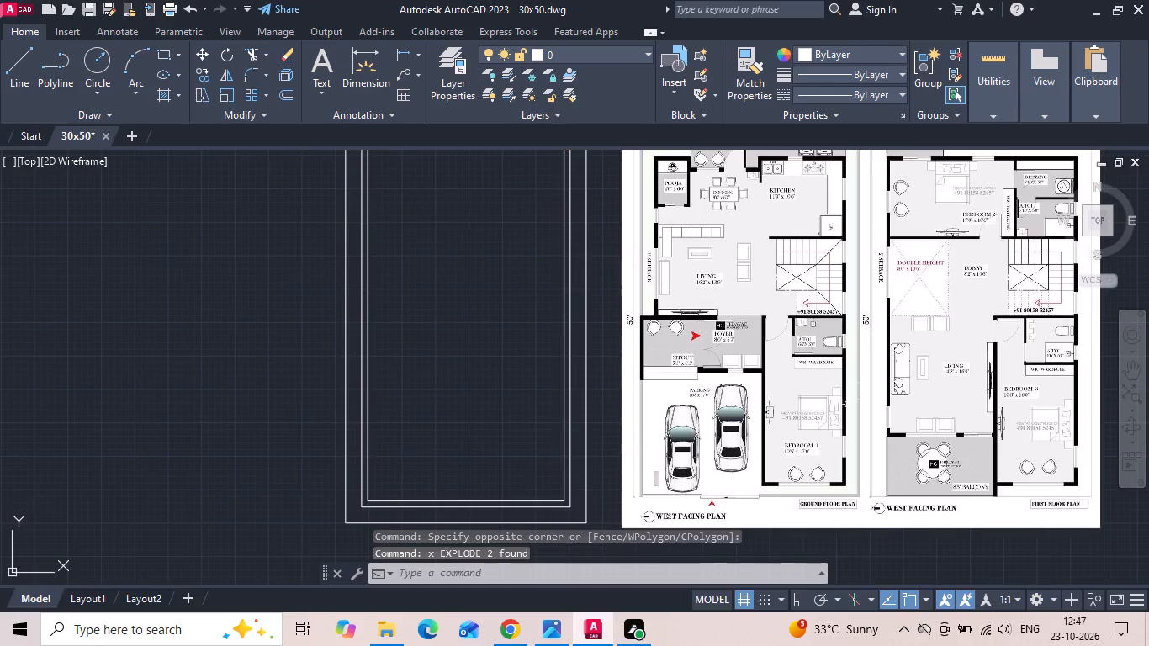
{"action": "scroll", "coordinate": [791, 499], "scroll_direction": "up", "scroll_amount": 1}
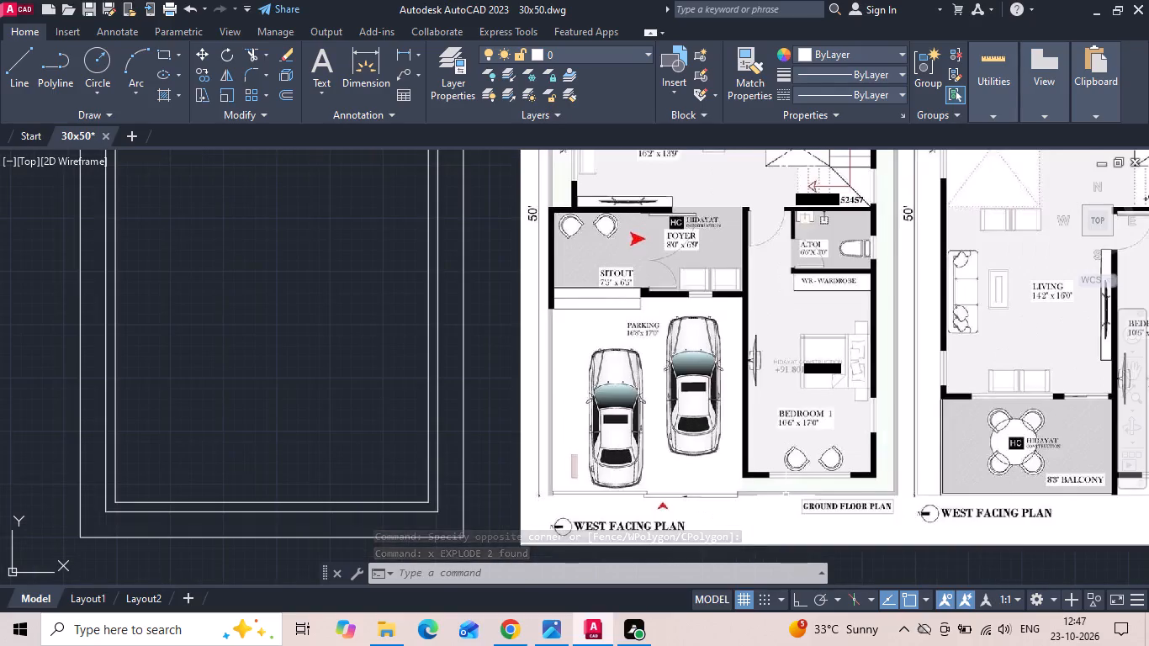
{"action": "scroll", "coordinate": [786, 495], "scroll_direction": "up", "scroll_amount": 1}
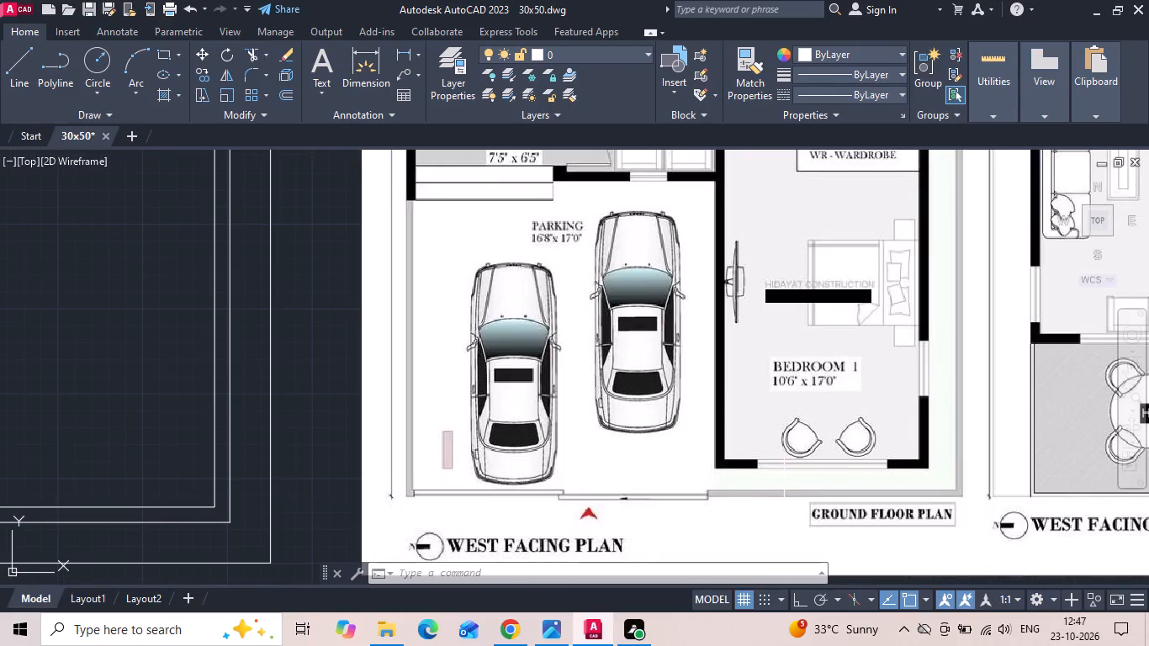
{"action": "middle_click_drag", "start_coordinate": [785, 485], "coordinate": [892, 473]}
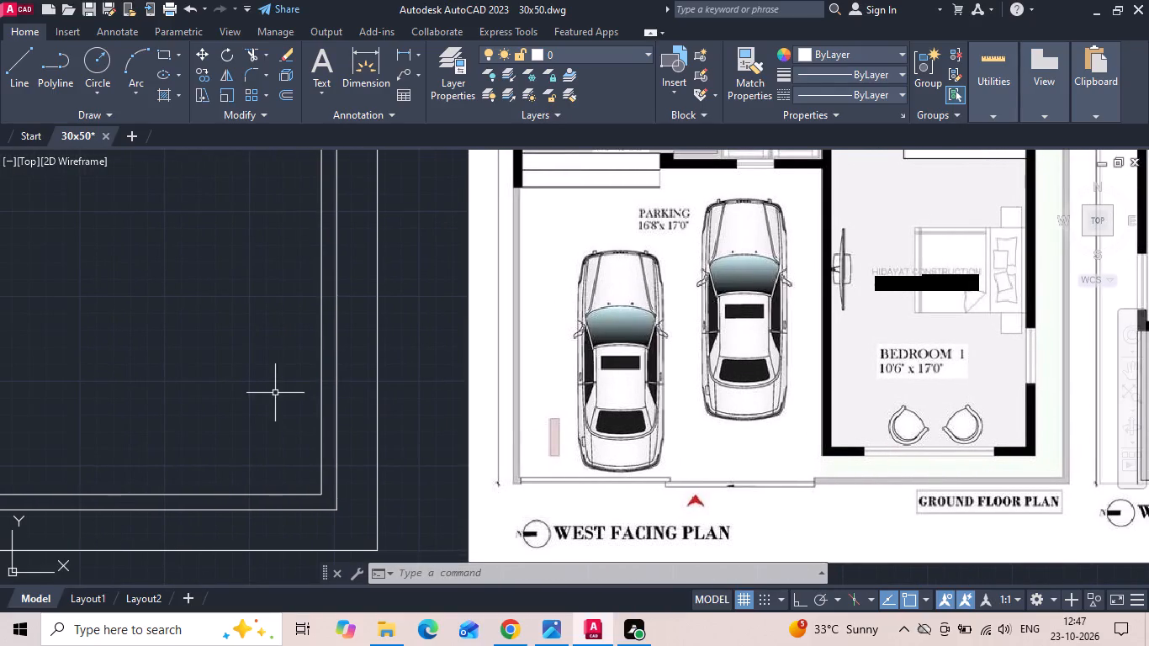
{"action": "middle_click", "coordinate": [280, 393]}
{"action": "type", "text": "o 17'"}
{"action": "key", "text": "Return"}
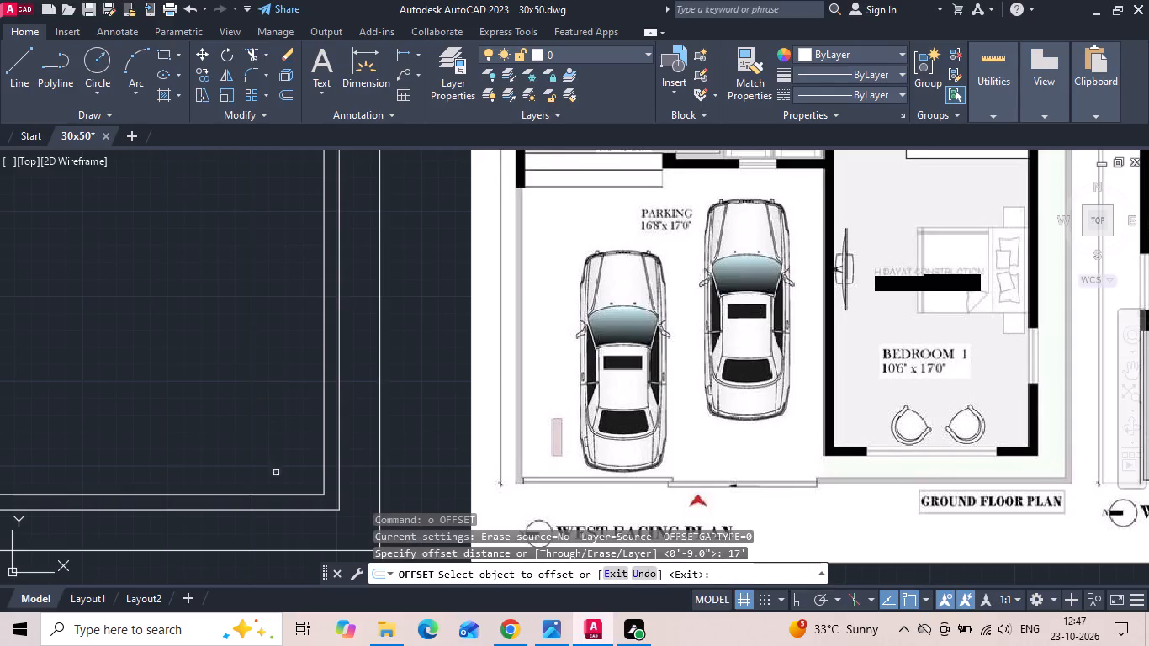
{"action": "left_click", "coordinate": [277, 494]}
{"action": "left_click", "coordinate": [292, 405]}
{"action": "scroll", "coordinate": [292, 405], "scroll_direction": "down", "scroll_amount": 2}
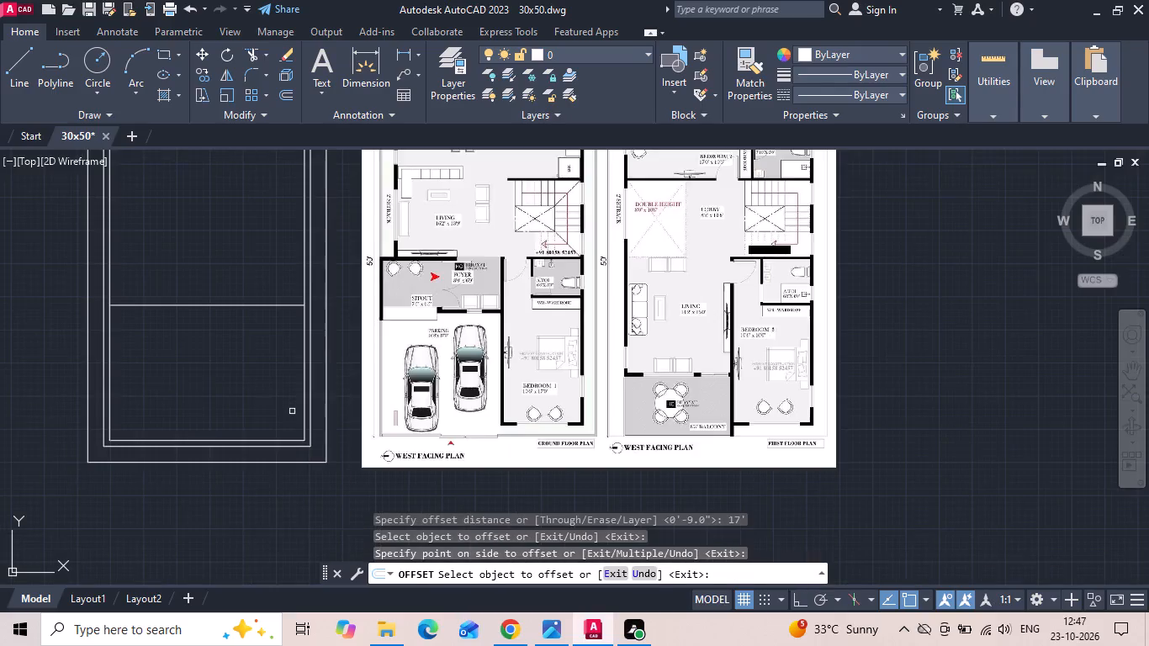
{"action": "middle_click_drag", "start_coordinate": [209, 393], "coordinate": [217, 394]}
{"action": "key", "text": "Escape"}
Offset the right-hand inner wall line 10'6" inward to set the width of Bedroom 1.
{"action": "middle_click_drag", "start_coordinate": [191, 393], "coordinate": [264, 378]}
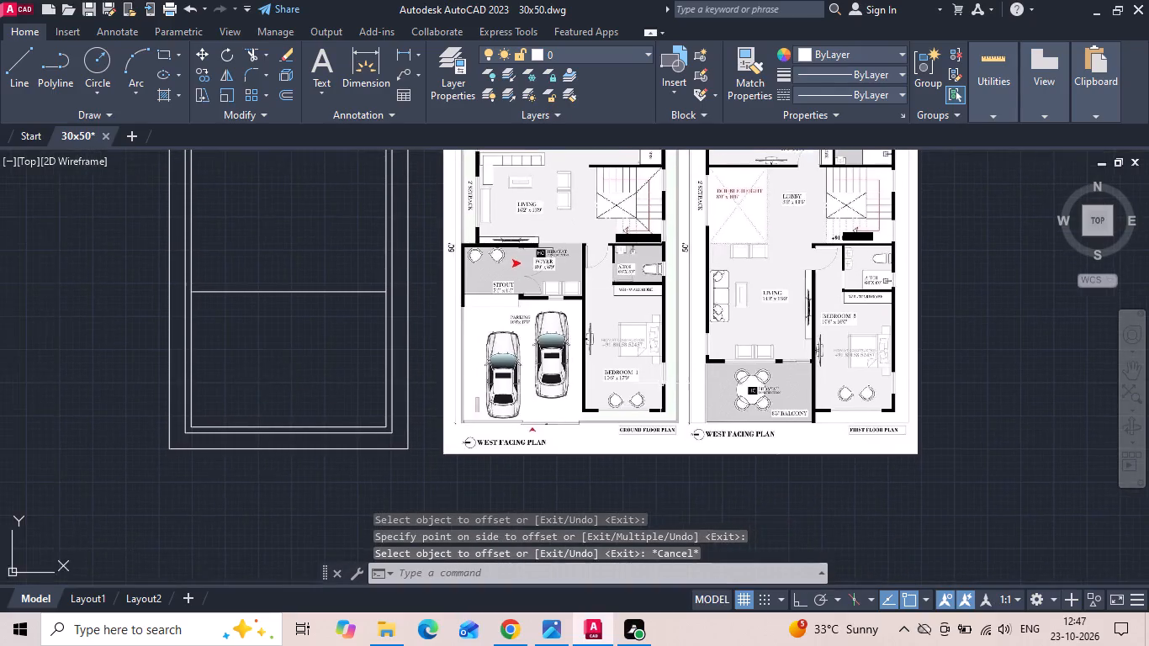
{"action": "scroll", "coordinate": [672, 386], "scroll_direction": "up", "scroll_amount": 2}
{"action": "type", "text": "o"}
{"action": "key", "text": "space"}
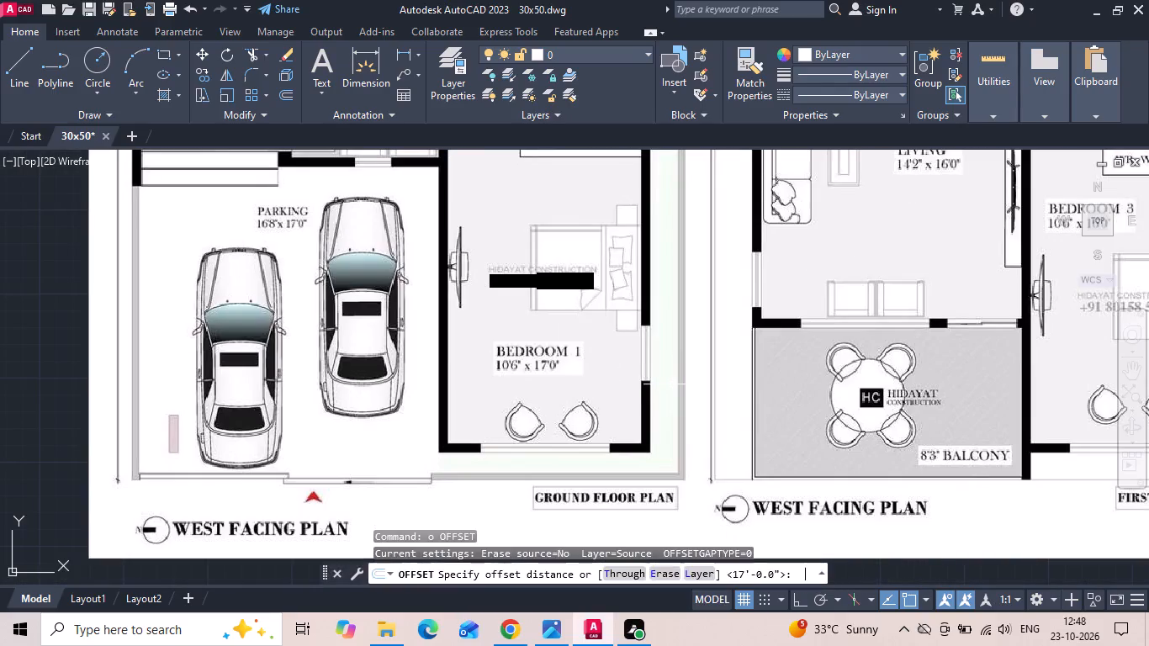
{"action": "type", "text": "10'"}
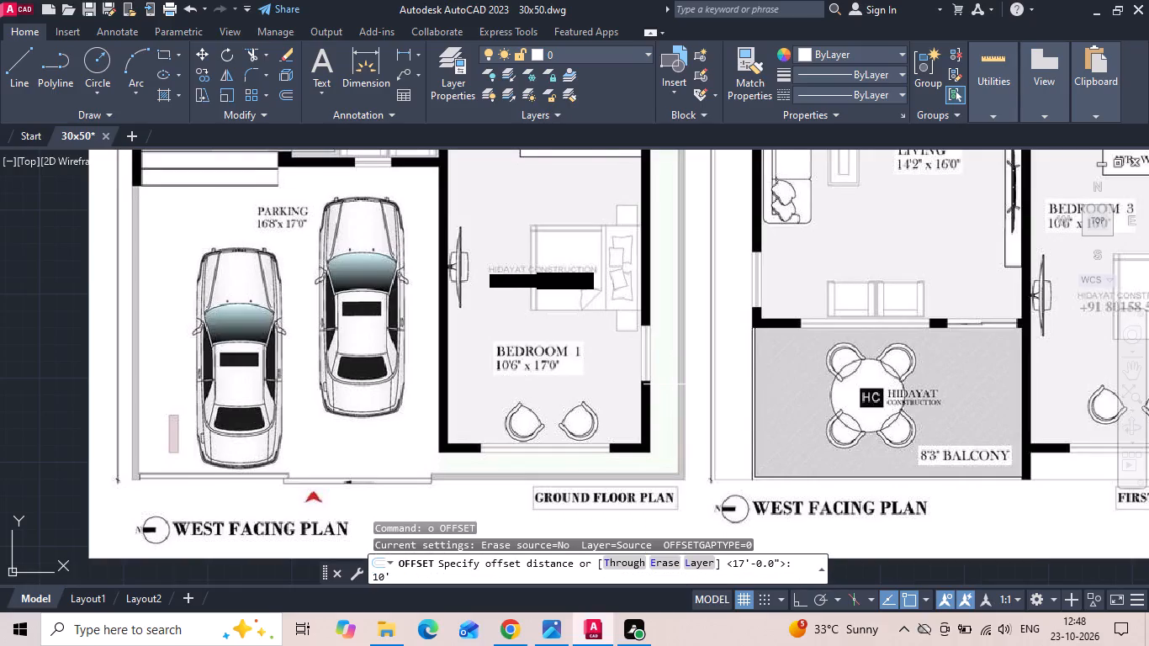
{"action": "key", "text": "6"}
{"action": "key", "text": "space"}
{"action": "scroll", "coordinate": [762, 373], "scroll_direction": "down", "scroll_amount": 3}
{"action": "scroll", "coordinate": [608, 373], "scroll_direction": "up", "scroll_amount": 1}
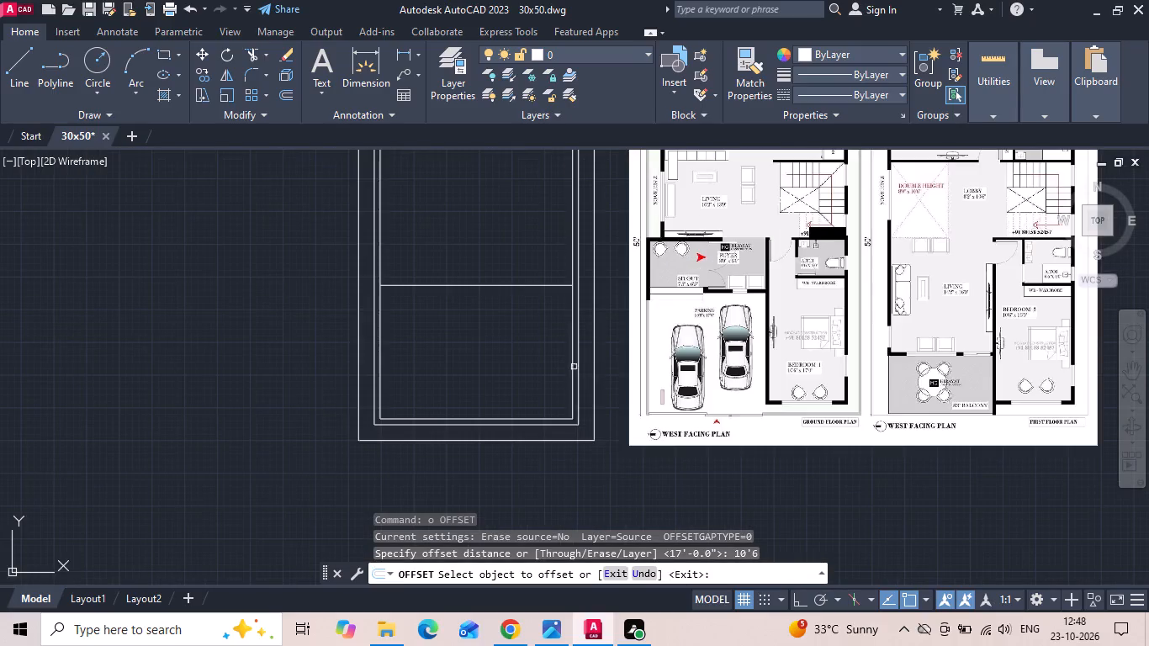
{"action": "left_click_drag", "start_coordinate": [572, 345], "coordinate": [534, 349]}
{"action": "left_click", "coordinate": [453, 356]}
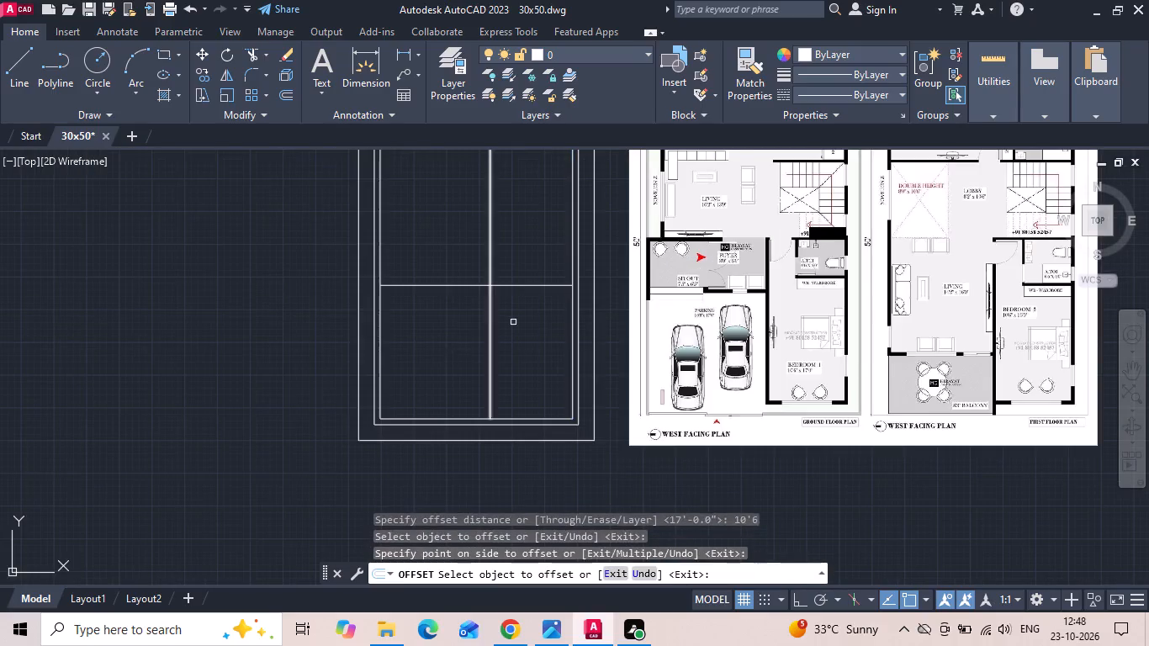
{"action": "scroll", "coordinate": [514, 320], "scroll_direction": "up", "scroll_amount": 1}
{"action": "key", "text": "Escape"}
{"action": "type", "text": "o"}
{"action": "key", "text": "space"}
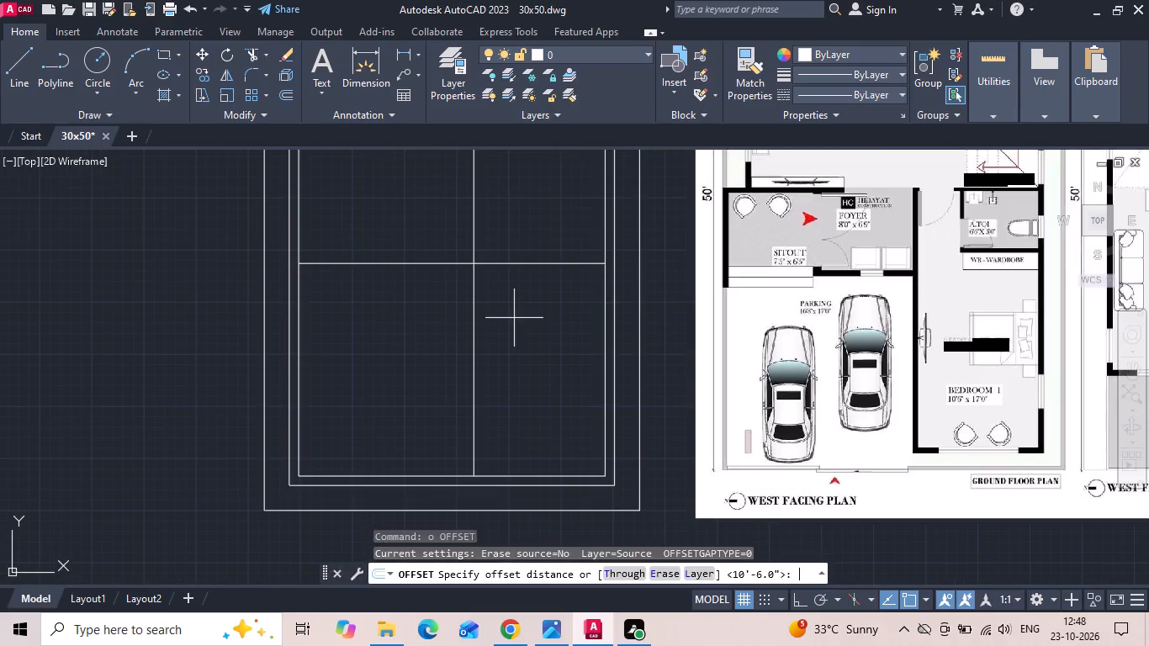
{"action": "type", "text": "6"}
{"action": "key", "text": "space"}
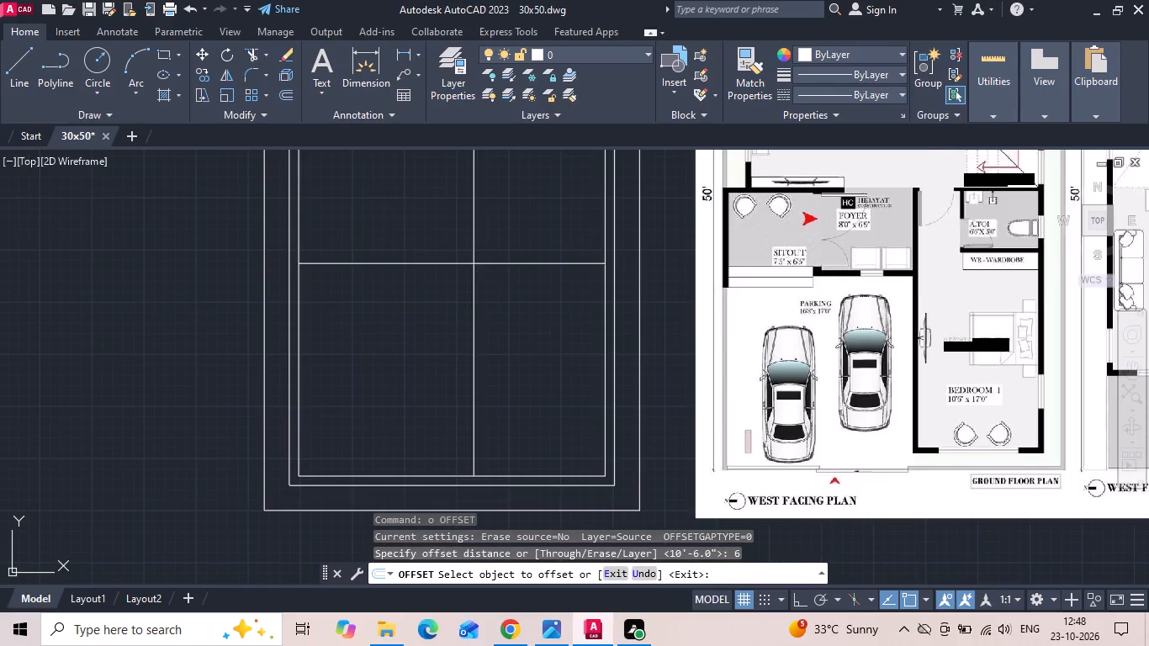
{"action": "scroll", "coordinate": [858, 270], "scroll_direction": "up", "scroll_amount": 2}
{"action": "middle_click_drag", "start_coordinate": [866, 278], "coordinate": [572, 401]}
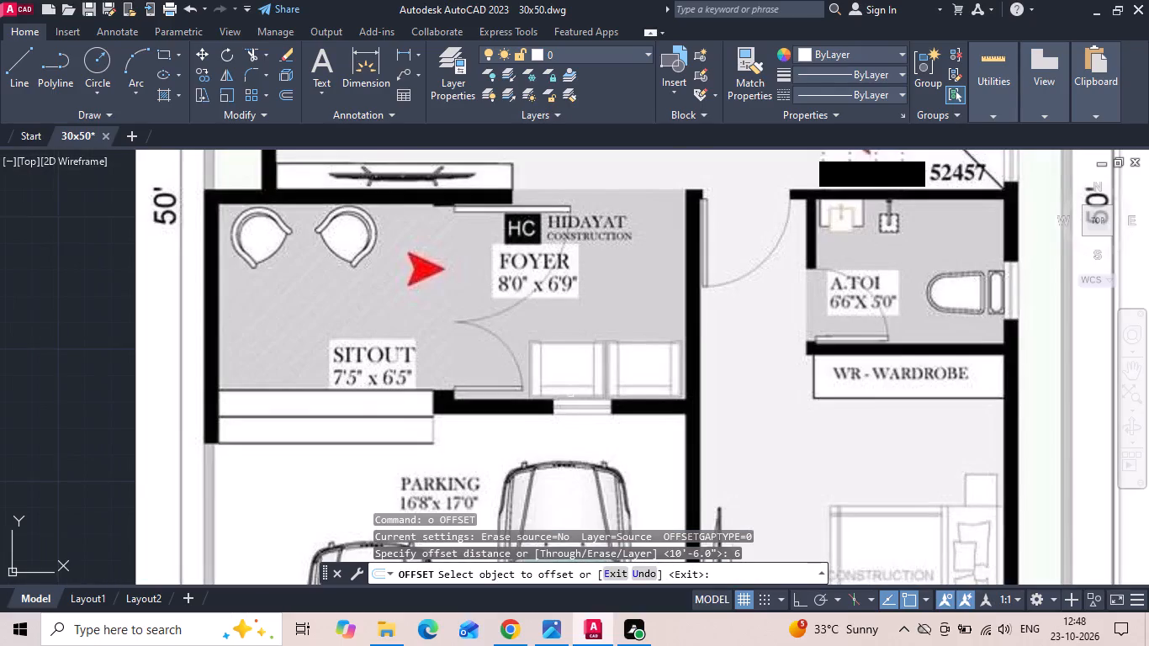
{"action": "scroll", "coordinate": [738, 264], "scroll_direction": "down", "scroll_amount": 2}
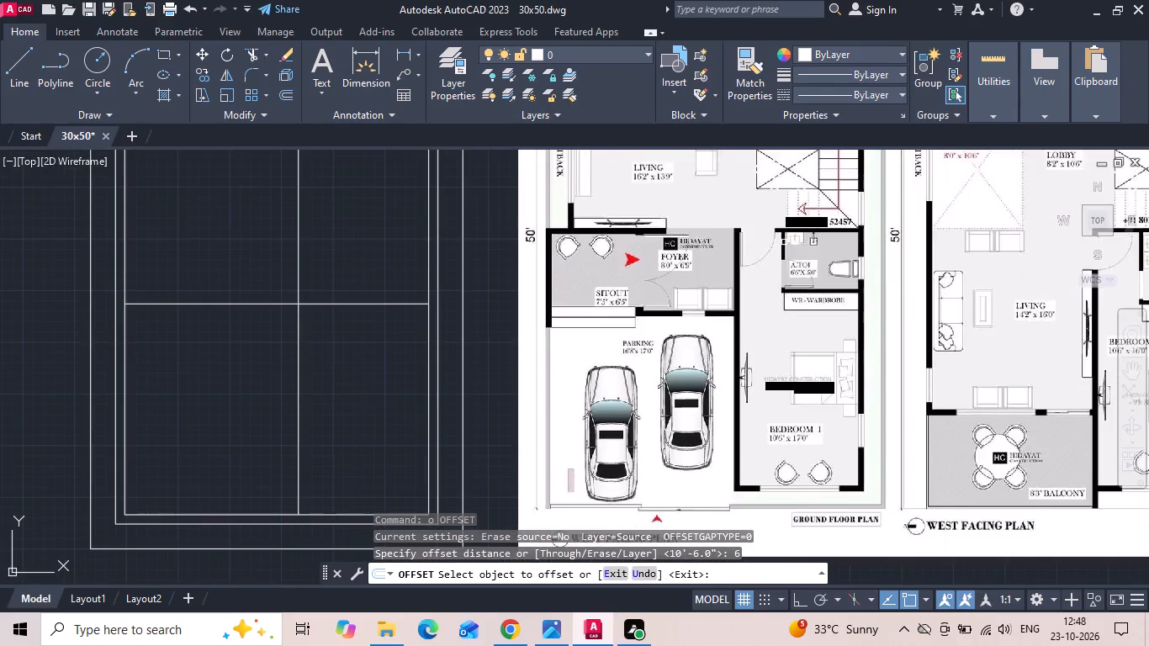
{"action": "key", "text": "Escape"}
Offset Bedroom 1's vertical wall line 9" toward the parking side to give the wall its thickness.
{"action": "key", "text": "o"}
{"action": "key", "text": "space"}
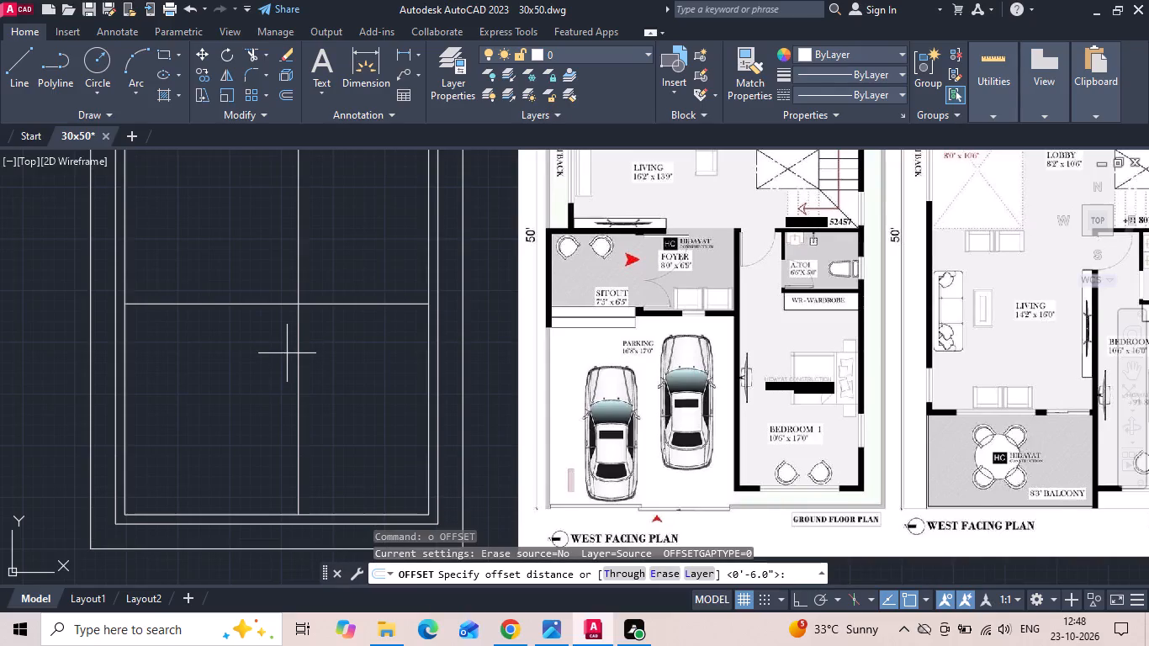
{"action": "type", "text": "9"}
{"action": "key", "text": "space"}
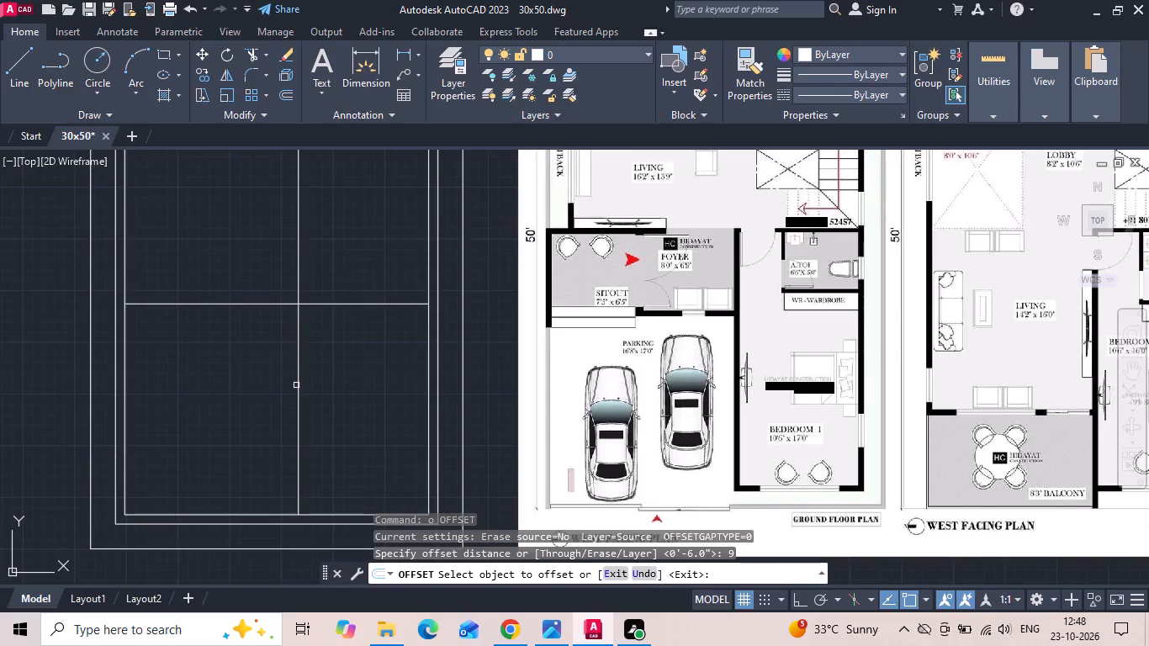
{"action": "left_click", "coordinate": [297, 388]}
{"action": "left_click", "coordinate": [226, 400]}
{"action": "key", "text": "Escape"}
Offset the horizontal line at the top of Bedroom 1 upward by 6" to give the wall its thickness.
{"action": "type", "text": "o"}
{"action": "key", "text": "space"}
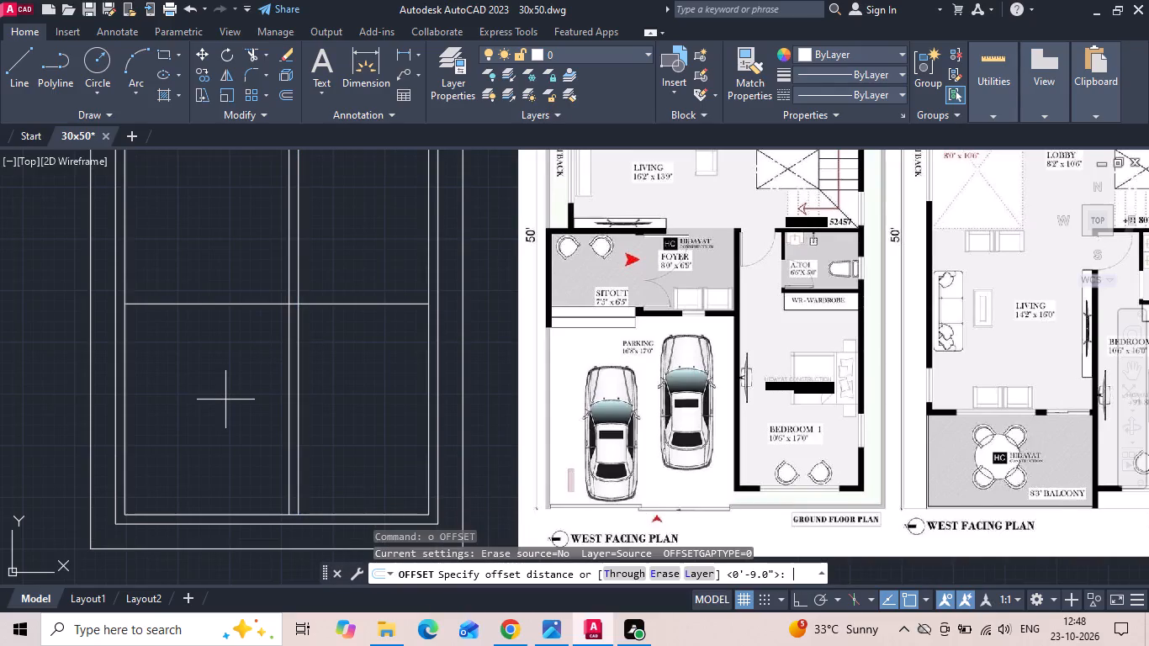
{"action": "type", "text": "6"}
{"action": "key", "text": "space"}
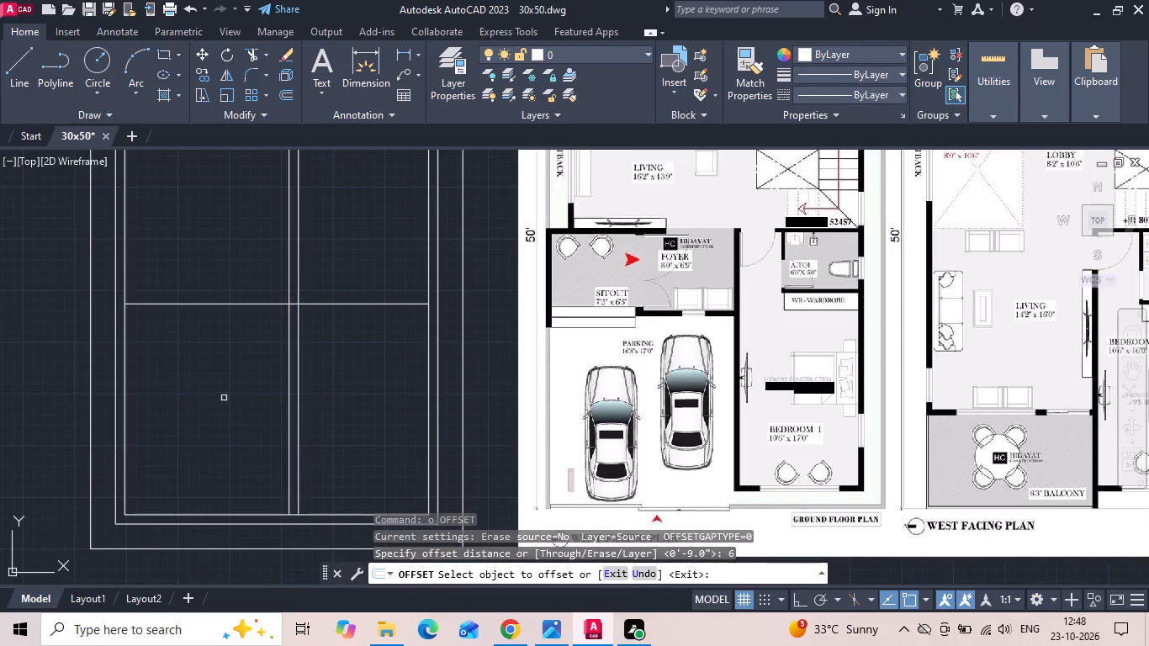
{"action": "middle_click_drag", "start_coordinate": [291, 316], "coordinate": [322, 334]}
{"action": "scroll", "coordinate": [289, 331], "scroll_direction": "up", "scroll_amount": 1}
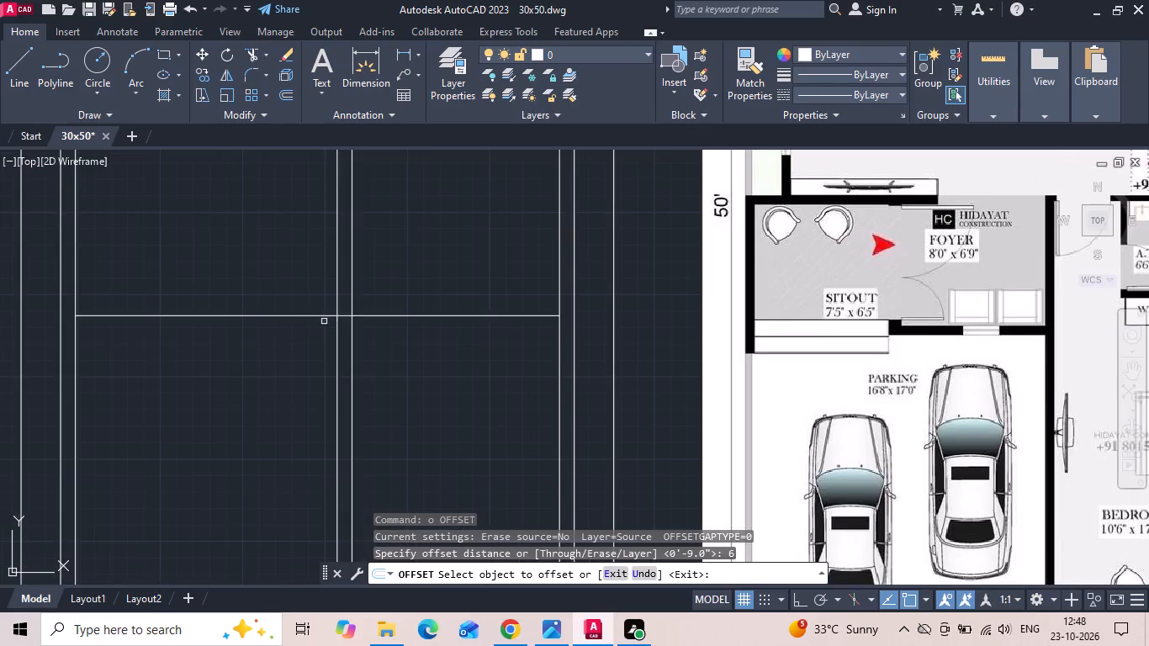
{"action": "left_click_drag", "start_coordinate": [382, 315], "coordinate": [393, 306]}
{"action": "left_click", "coordinate": [446, 242]}
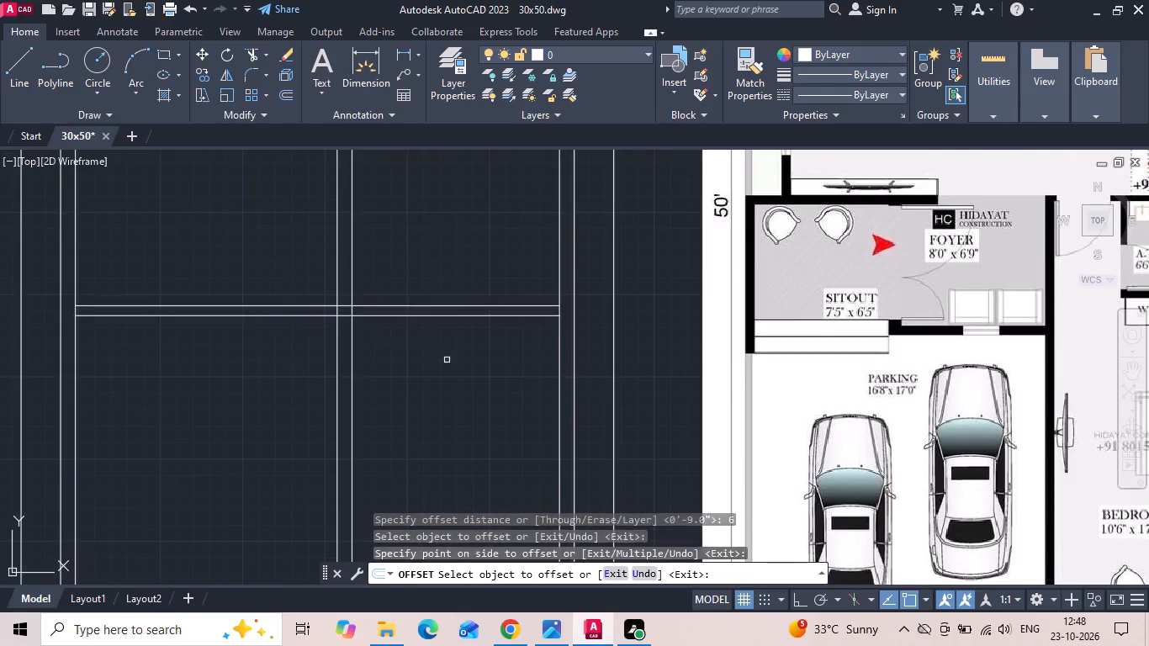
{"action": "scroll", "coordinate": [447, 363], "scroll_direction": "down", "scroll_amount": 1}
{"action": "key", "text": "Escape"}
Offset the upper line of Bedroom 1's top wall 5' upward to set the length of the attached toilet.
{"action": "scroll", "coordinate": [944, 278], "scroll_direction": "up", "scroll_amount": 2}
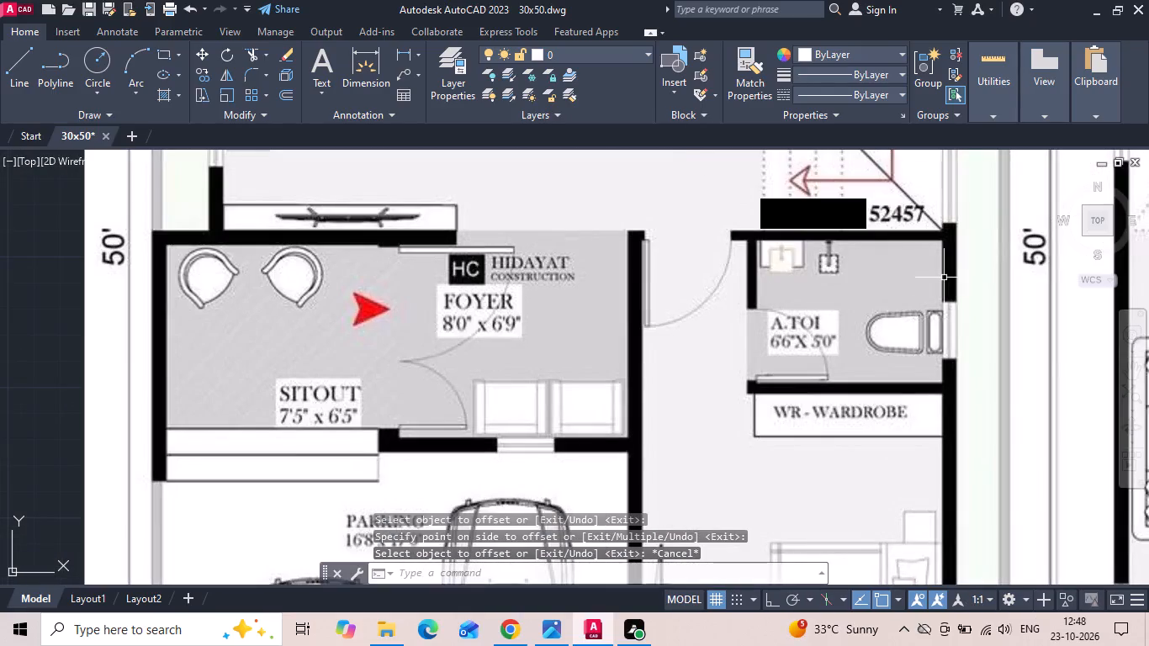
{"action": "scroll", "coordinate": [922, 338], "scroll_direction": "down", "scroll_amount": 2}
{"action": "scroll", "coordinate": [408, 329], "scroll_direction": "up", "scroll_amount": 1}
{"action": "key", "text": "Escape"}
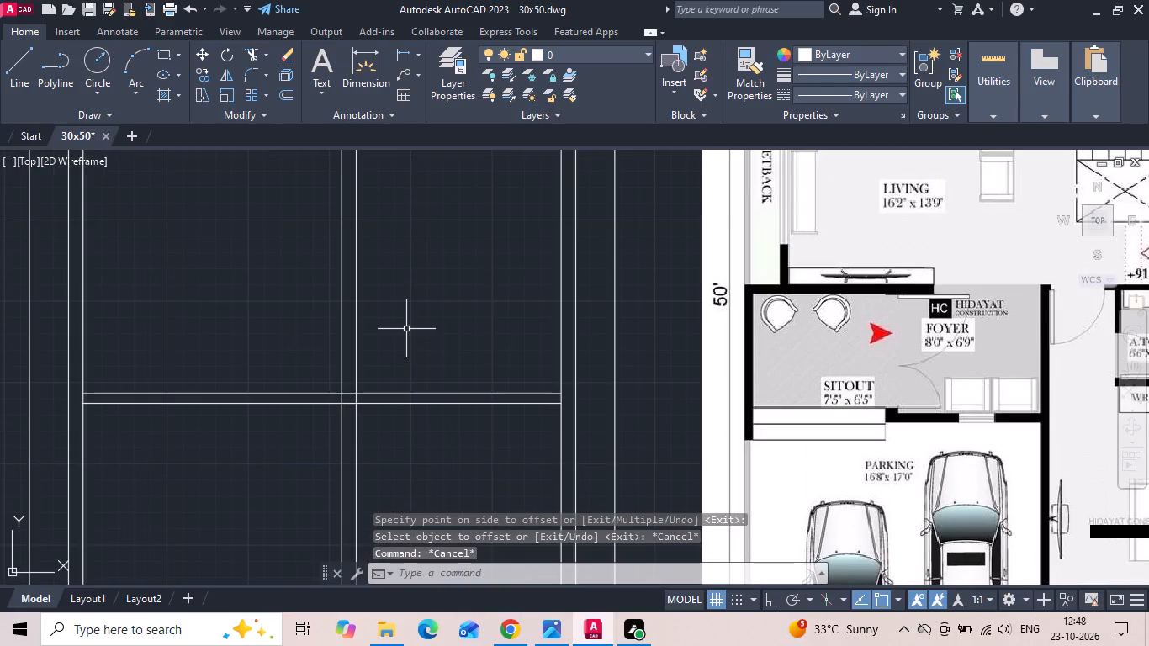
{"action": "type", "text": "o"}
{"action": "key", "text": "space"}
{"action": "type", "text": "5'"}
{"action": "key", "text": "Return"}
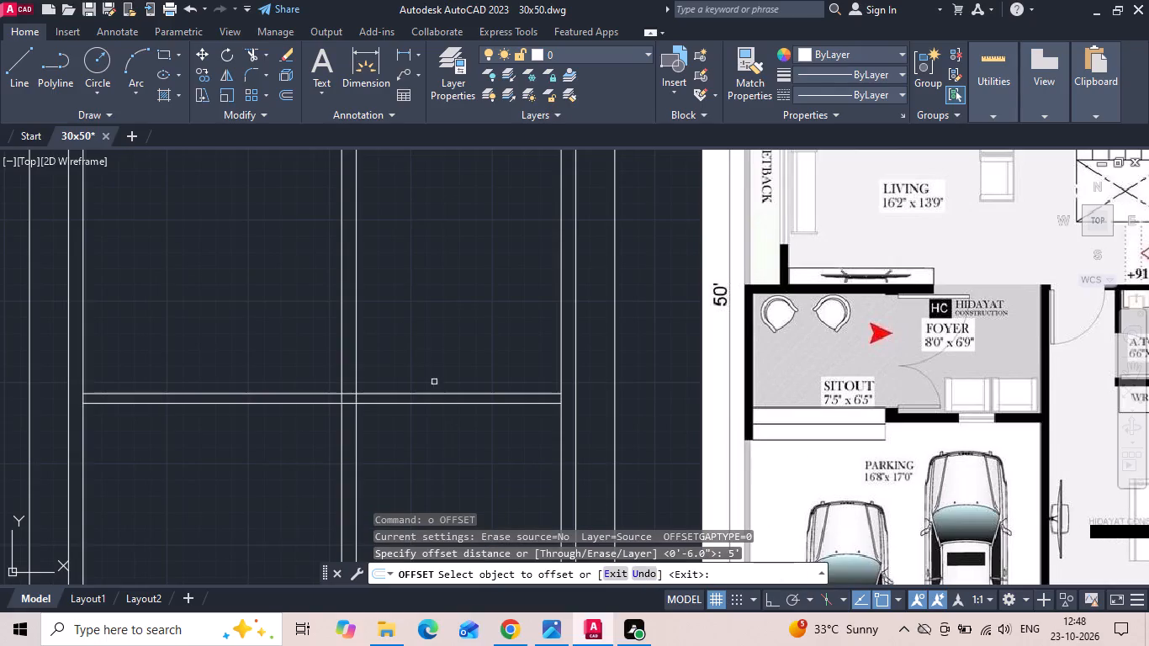
{"action": "left_click", "coordinate": [436, 394]}
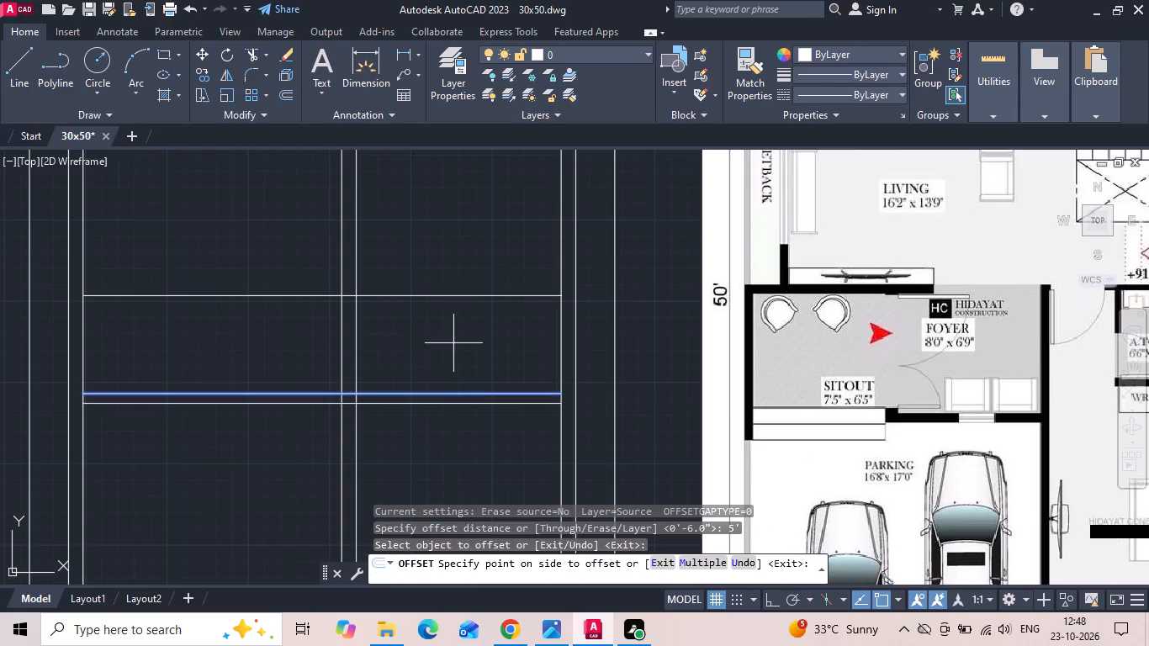
{"action": "left_click", "coordinate": [467, 299]}
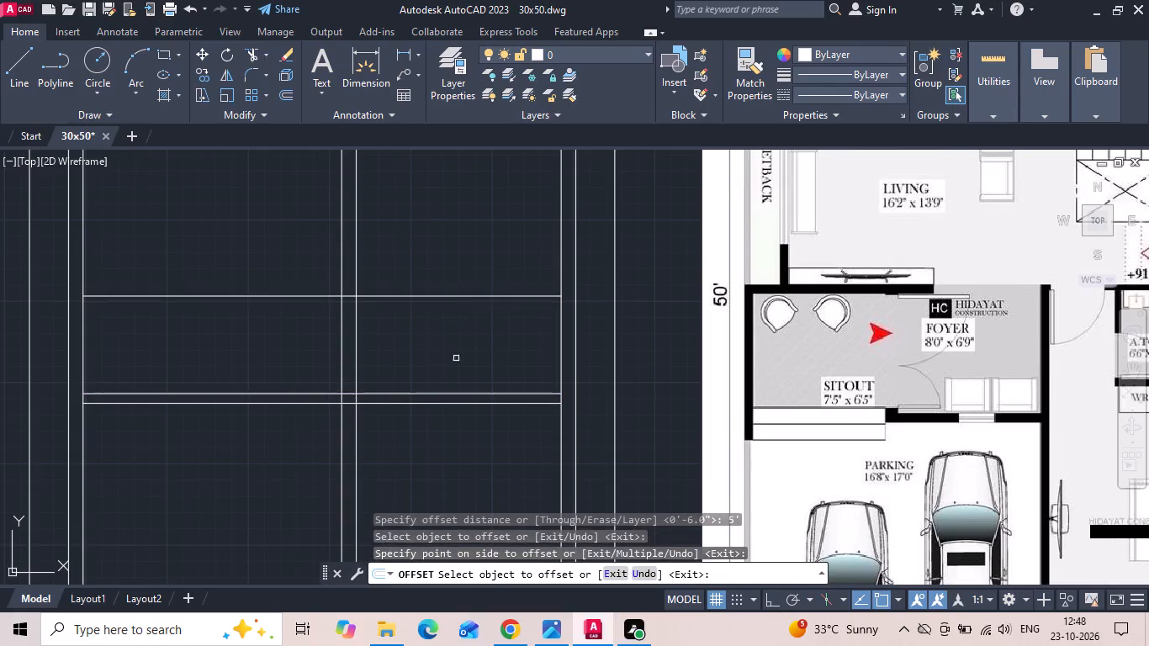
{"action": "scroll", "coordinate": [418, 346], "scroll_direction": "down", "scroll_amount": 1}
{"action": "key", "text": "Escape"}
Offset the toilet's upper line 6" upward to form the wall between the toilet and the living area.
{"action": "type", "text": "o"}
{"action": "key", "text": "space"}
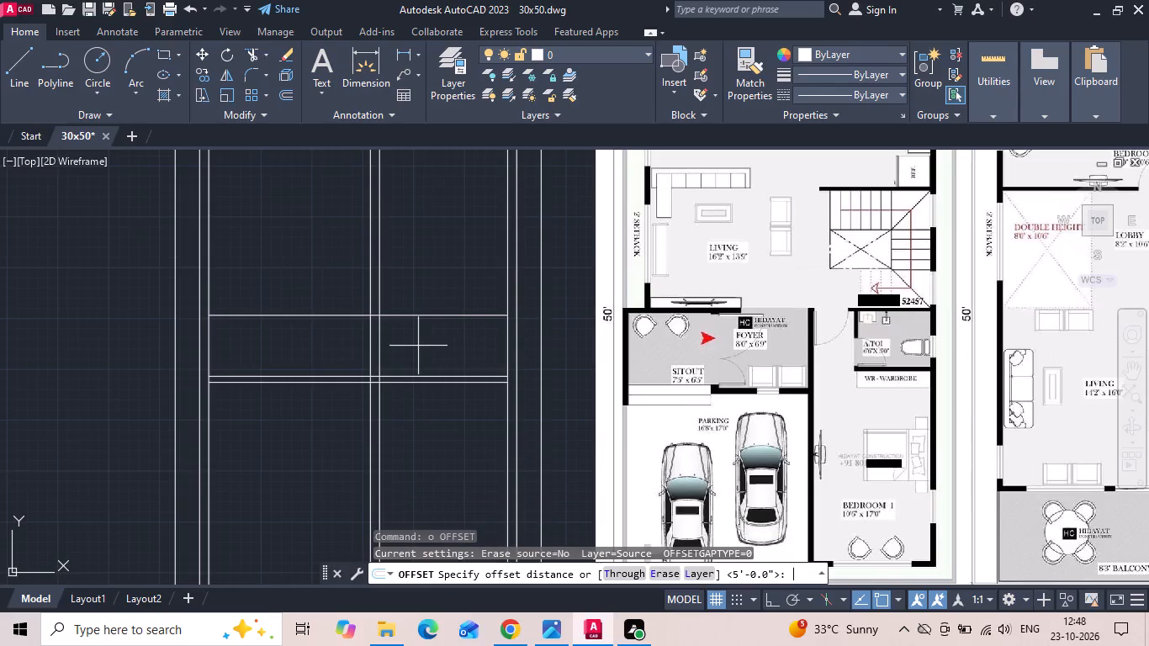
{"action": "type", "text": "6"}
{"action": "key", "text": "space"}
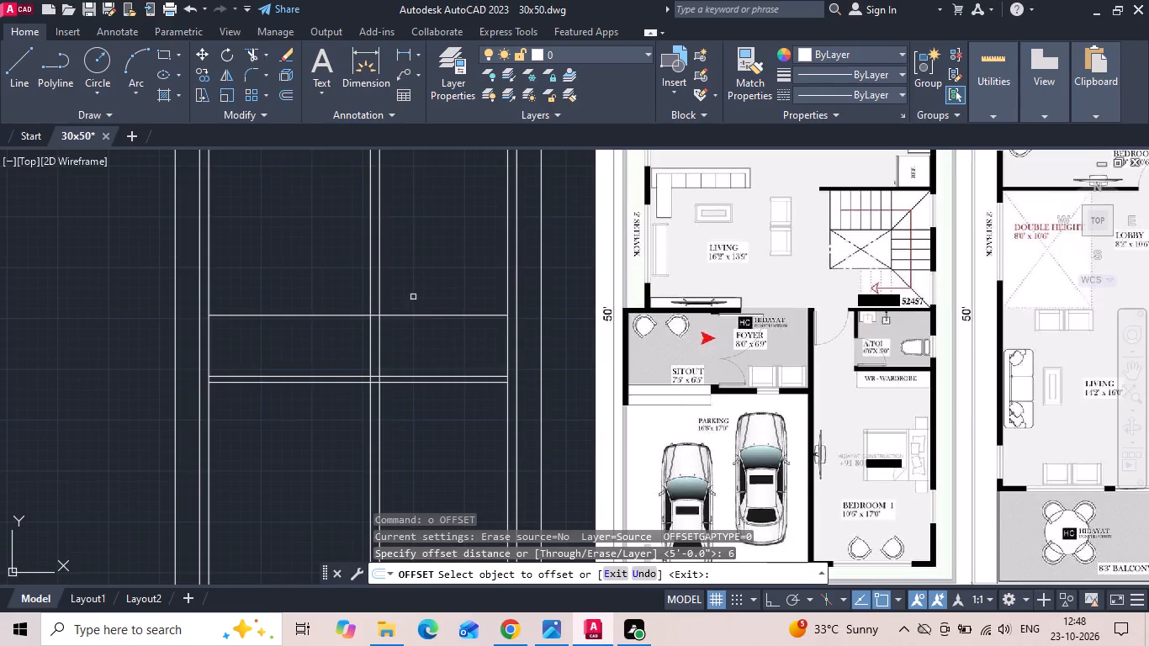
{"action": "left_click", "coordinate": [411, 315]}
{"action": "left_click", "coordinate": [417, 287]}
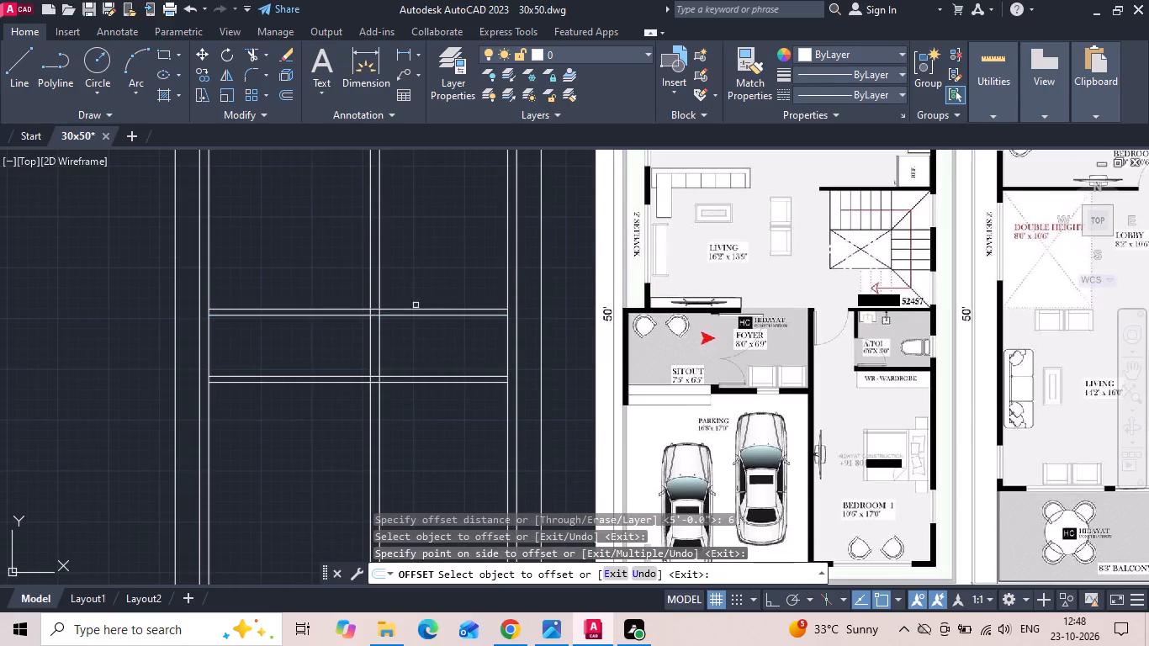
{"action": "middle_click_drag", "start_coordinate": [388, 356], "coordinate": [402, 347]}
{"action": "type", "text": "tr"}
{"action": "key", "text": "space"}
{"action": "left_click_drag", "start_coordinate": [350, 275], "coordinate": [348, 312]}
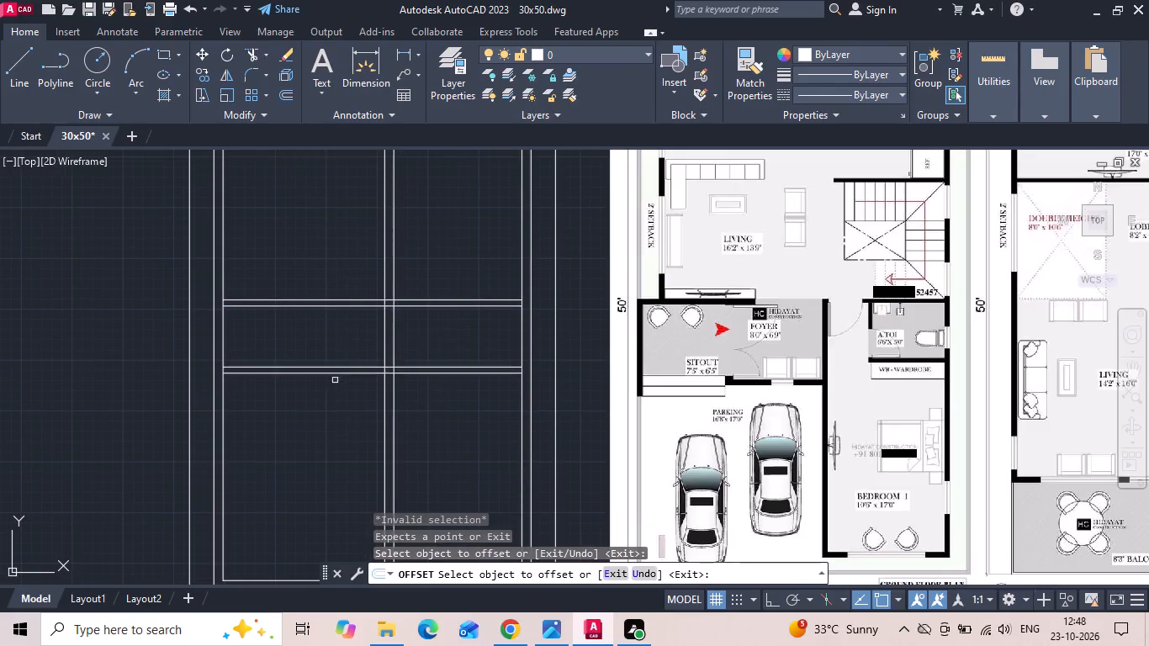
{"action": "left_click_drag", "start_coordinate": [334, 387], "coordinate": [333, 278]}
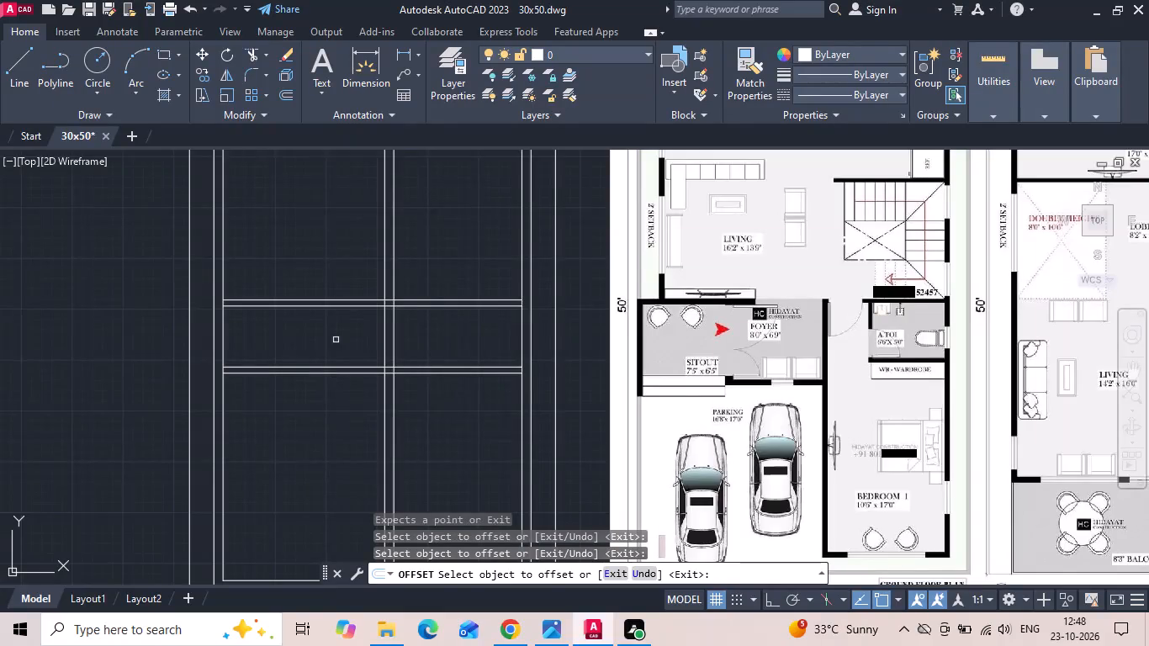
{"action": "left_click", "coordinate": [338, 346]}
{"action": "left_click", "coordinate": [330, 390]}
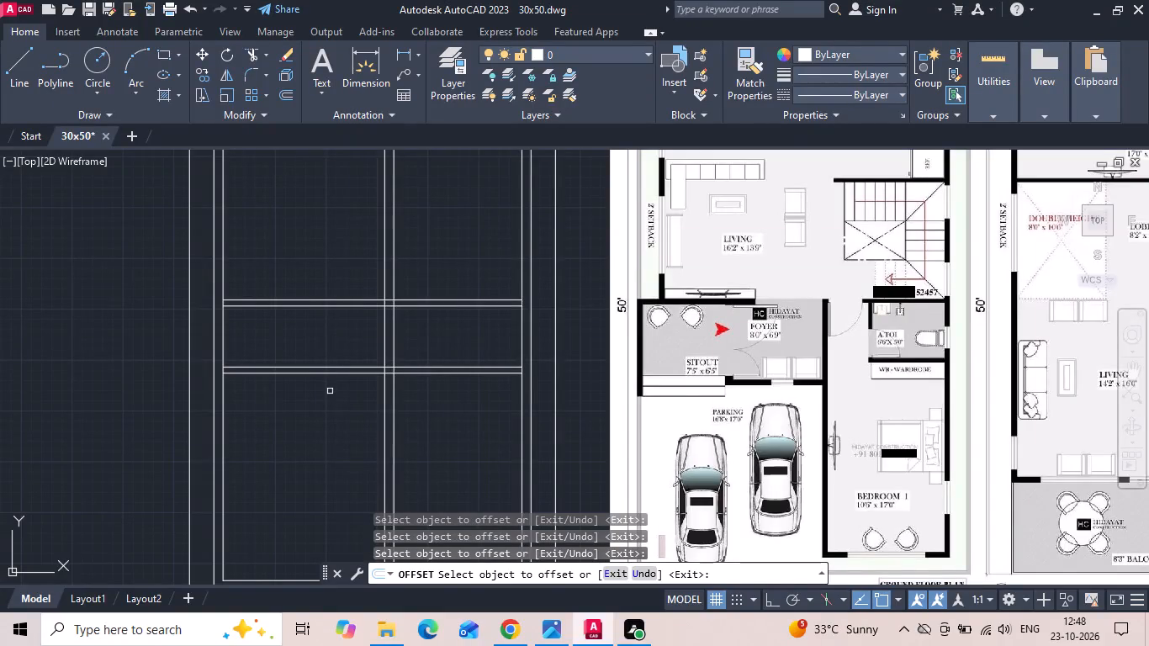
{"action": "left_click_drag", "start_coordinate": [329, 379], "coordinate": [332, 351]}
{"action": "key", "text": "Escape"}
Trim the parking-side part of the two wall lines above Bedroom 1 back to the bedroom's vertical wall.
{"action": "type", "text": "tr"}
{"action": "key", "text": "space"}
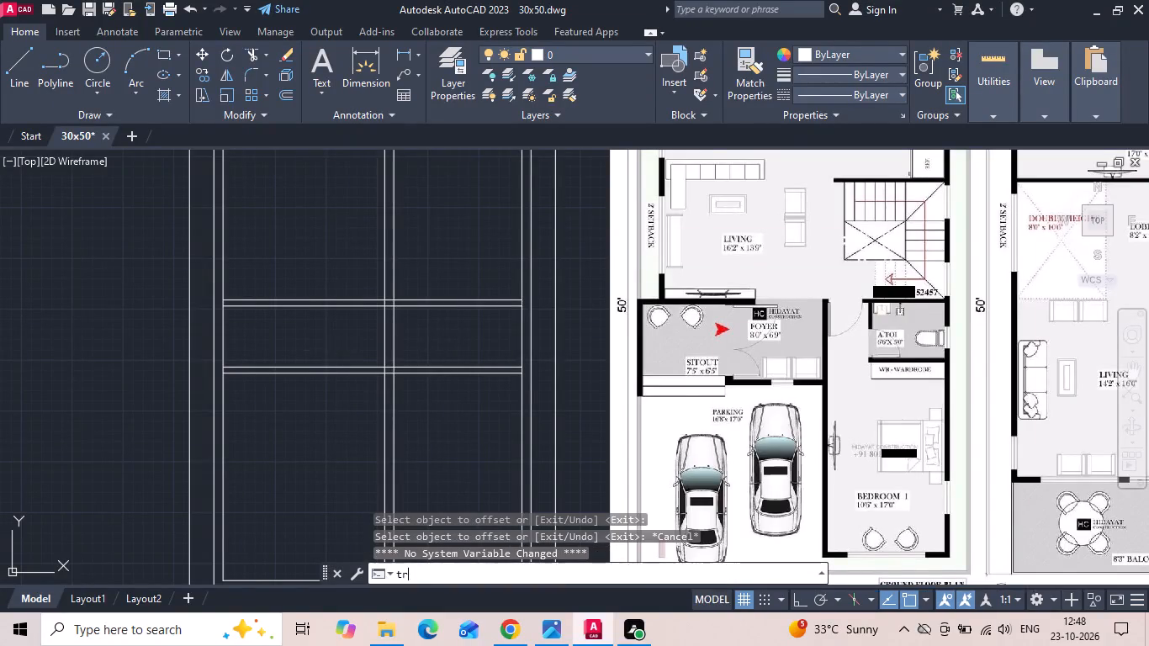
{"action": "left_click_drag", "start_coordinate": [332, 347], "coordinate": [325, 410]}
{"action": "key", "text": "Escape"}
Offset the parking-side line of Bedroom 1's vertical wall 8' toward the sitout to set the foyer width.
{"action": "scroll", "coordinate": [803, 303], "scroll_direction": "up", "scroll_amount": 2}
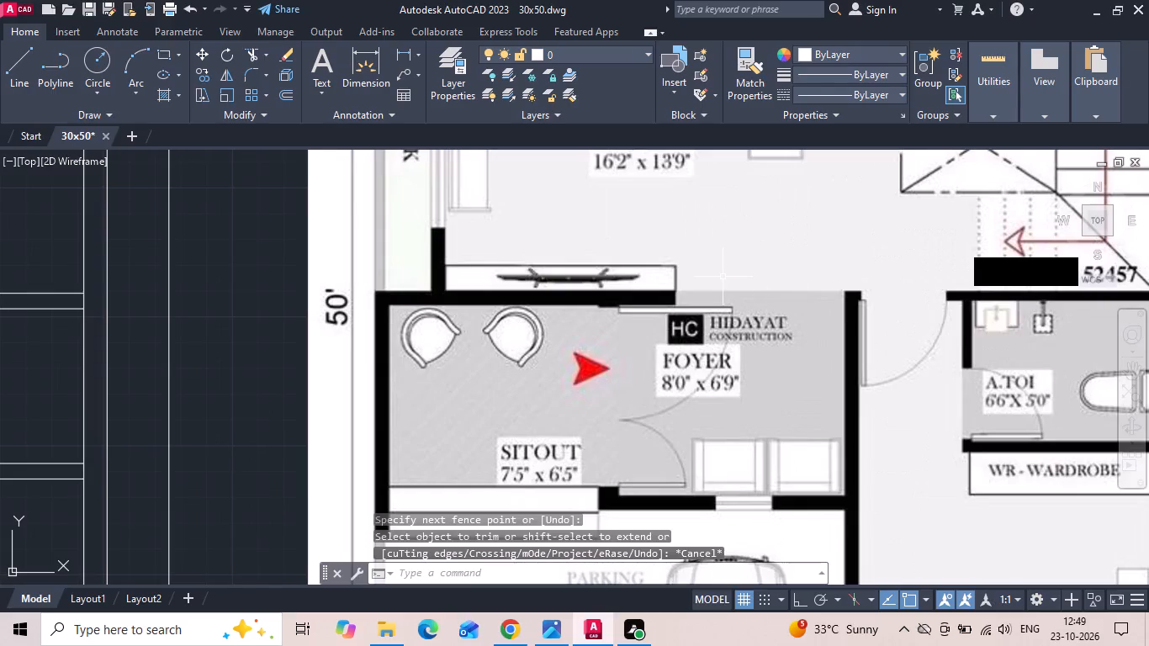
{"action": "scroll", "coordinate": [803, 299], "scroll_direction": "down", "scroll_amount": 1}
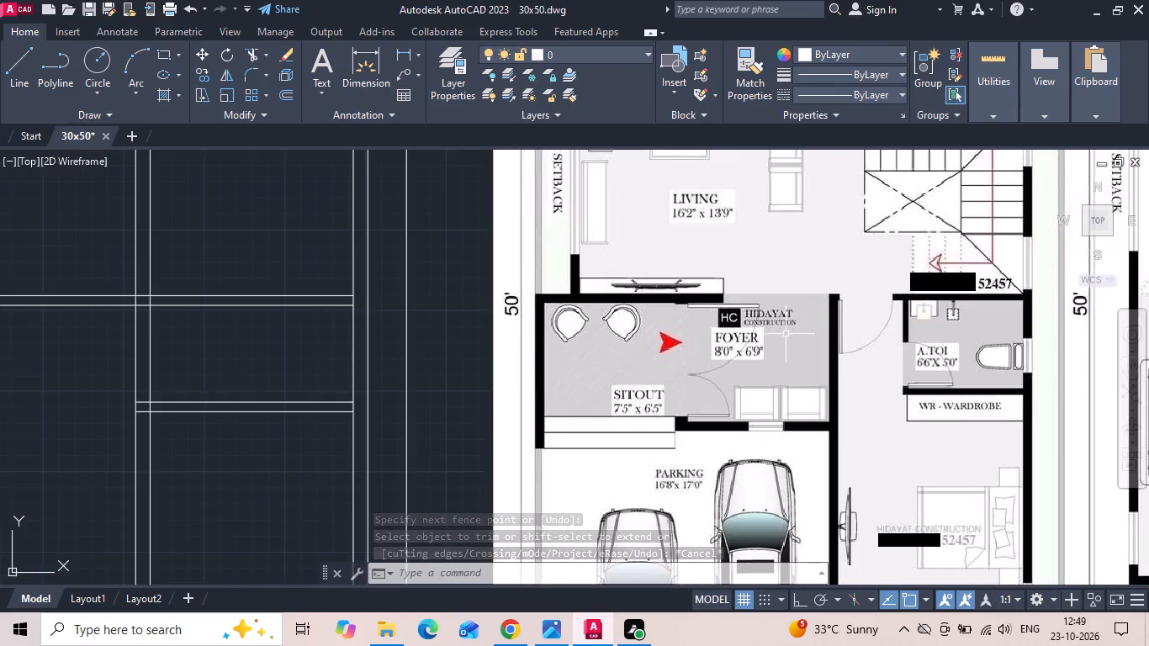
{"action": "middle_click_drag", "start_coordinate": [772, 356], "coordinate": [788, 347]}
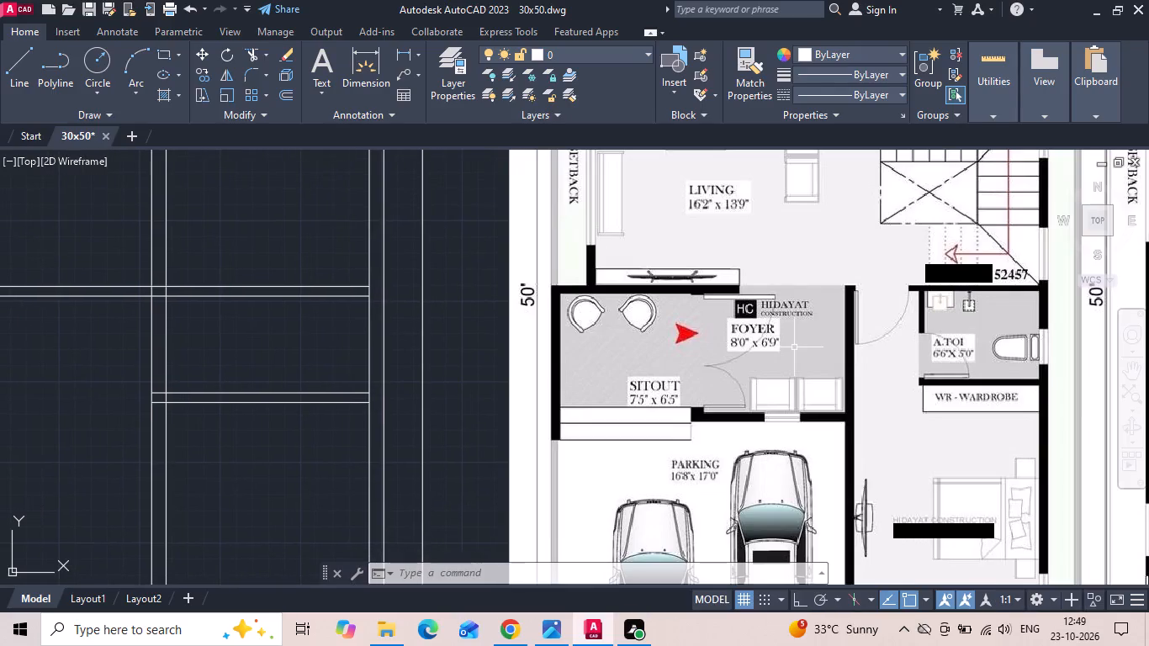
{"action": "middle_click_drag", "start_coordinate": [719, 375], "coordinate": [761, 362]}
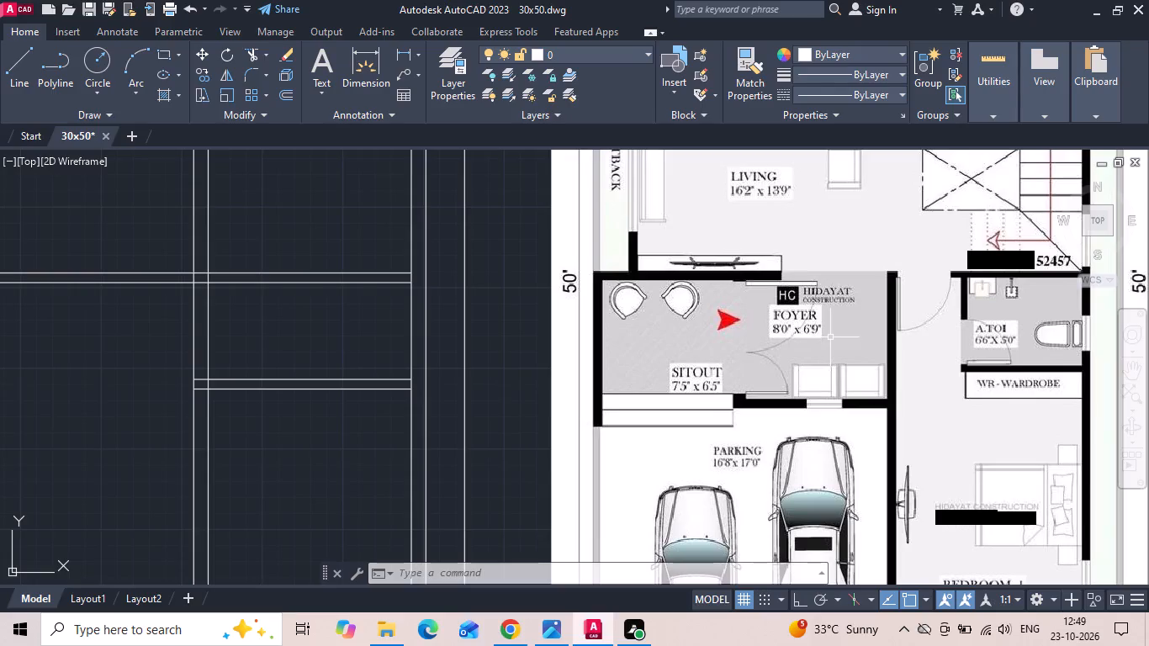
{"action": "type", "text": "o"}
{"action": "key", "text": "space"}
{"action": "type", "text": "8'"}
{"action": "key", "text": "Return"}
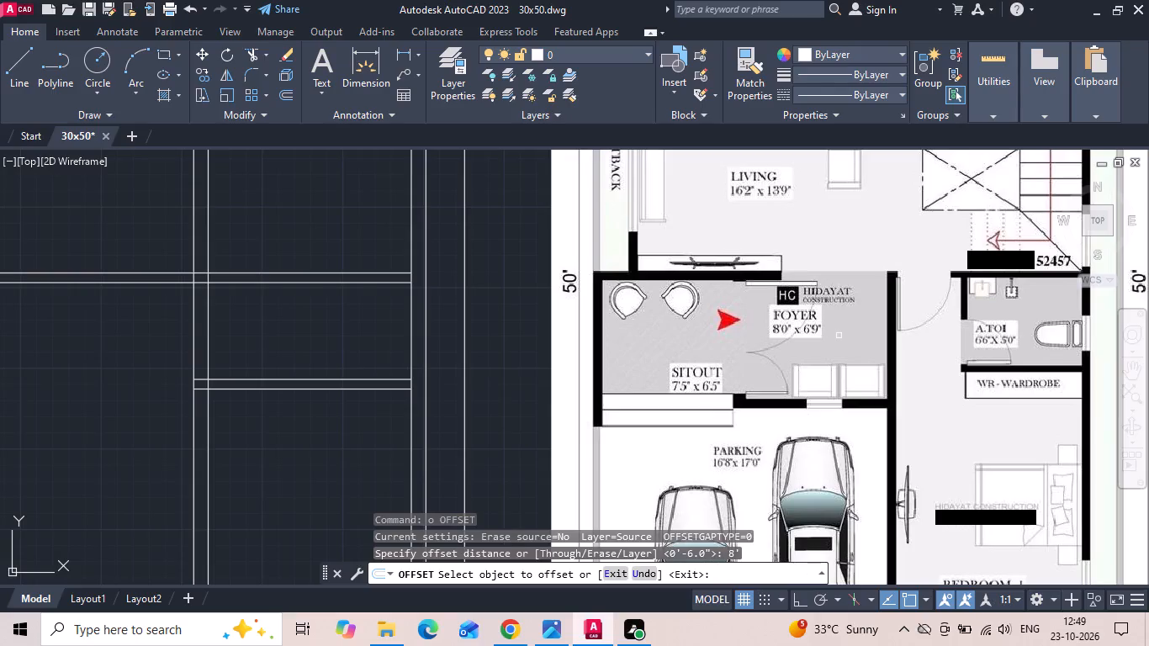
{"action": "scroll", "coordinate": [989, 318], "scroll_direction": "down", "scroll_amount": 1}
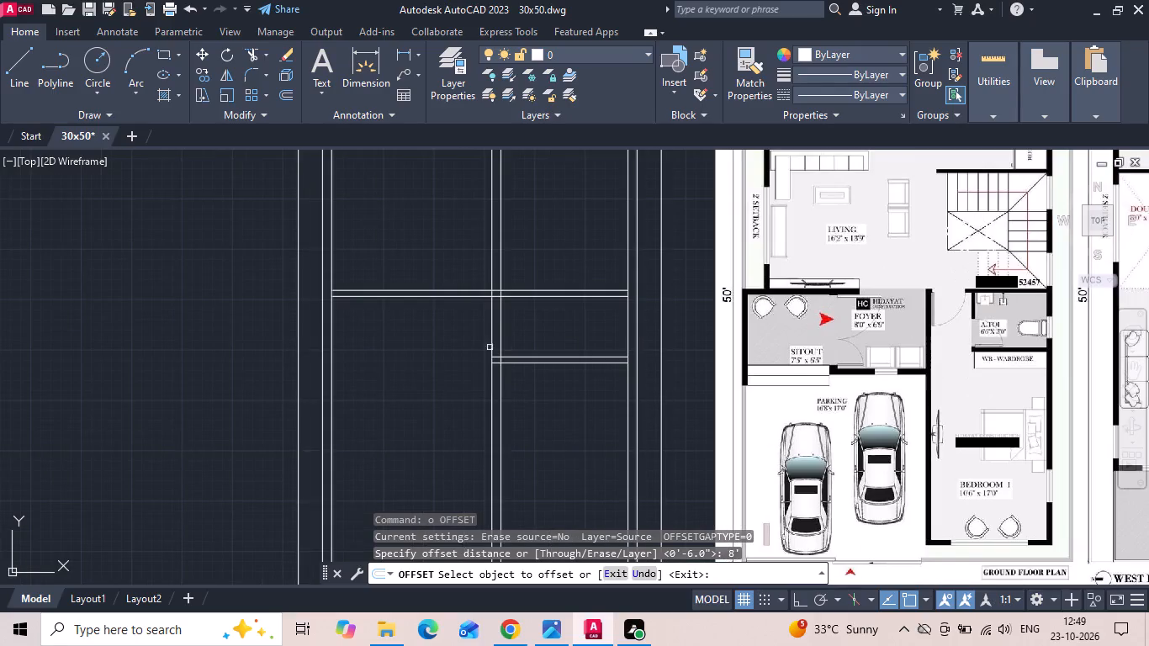
{"action": "left_click_drag", "start_coordinate": [493, 329], "coordinate": [483, 338]}
{"action": "left_click", "coordinate": [432, 347]}
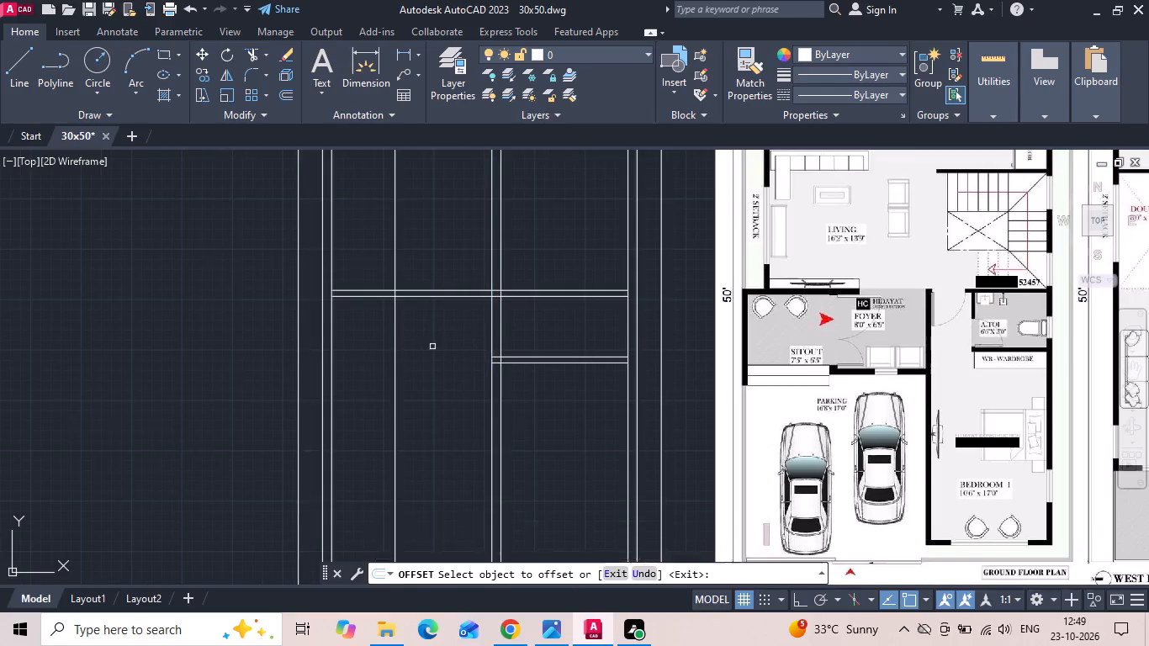
{"action": "scroll", "coordinate": [367, 345], "scroll_direction": "up", "scroll_amount": 1}
{"action": "key", "text": "Escape"}
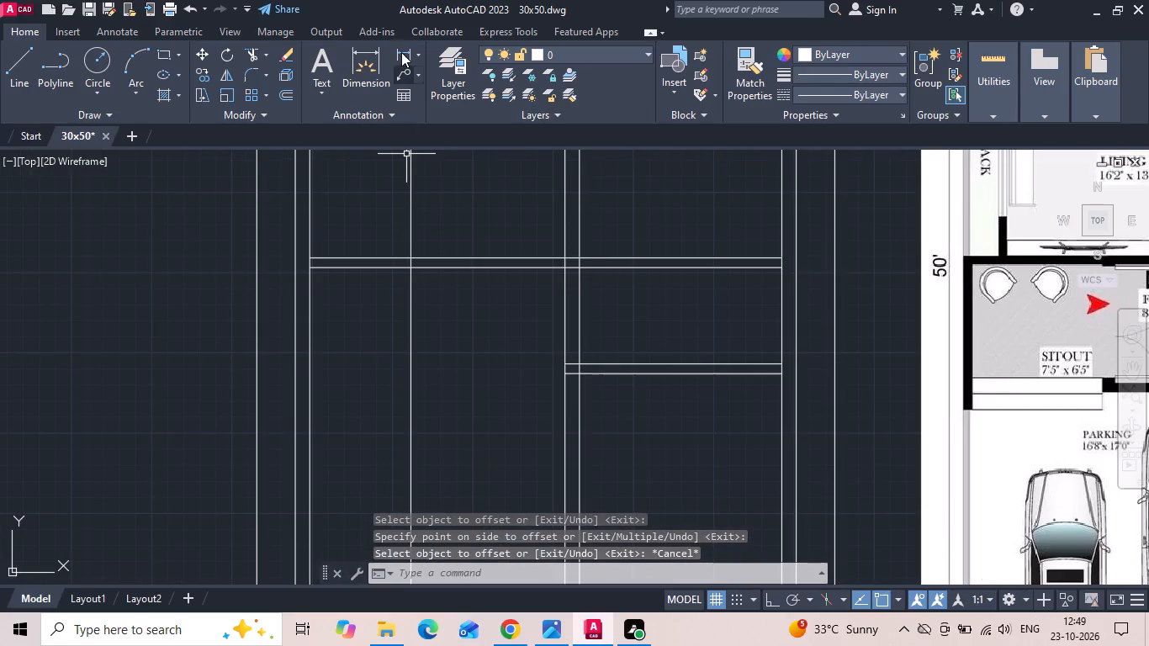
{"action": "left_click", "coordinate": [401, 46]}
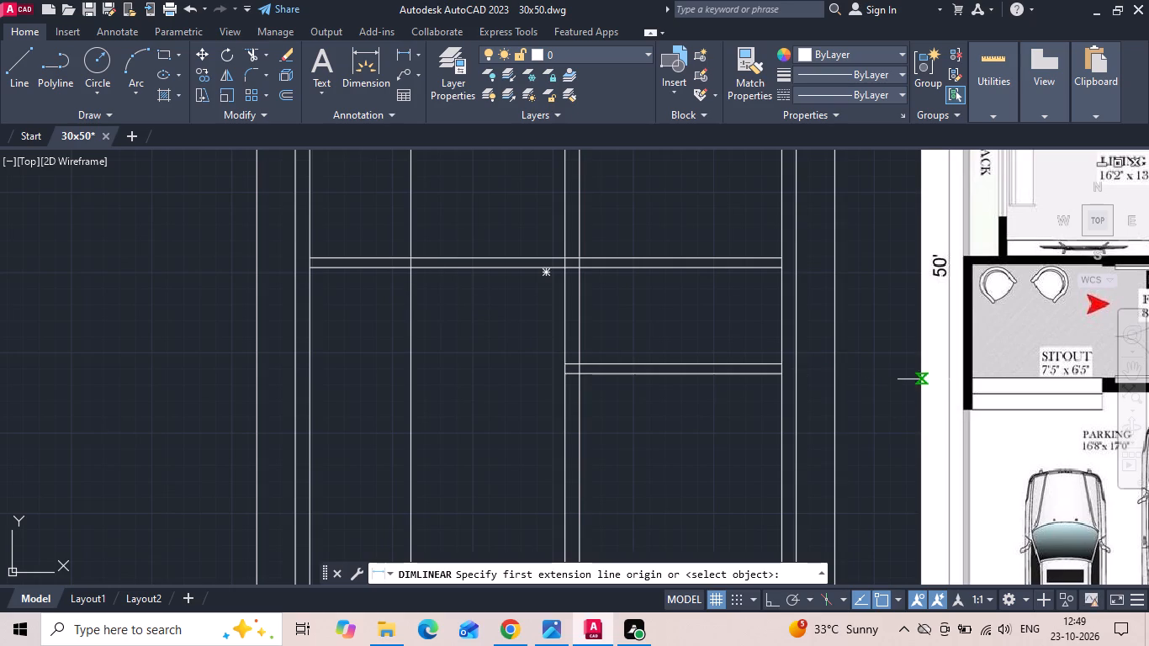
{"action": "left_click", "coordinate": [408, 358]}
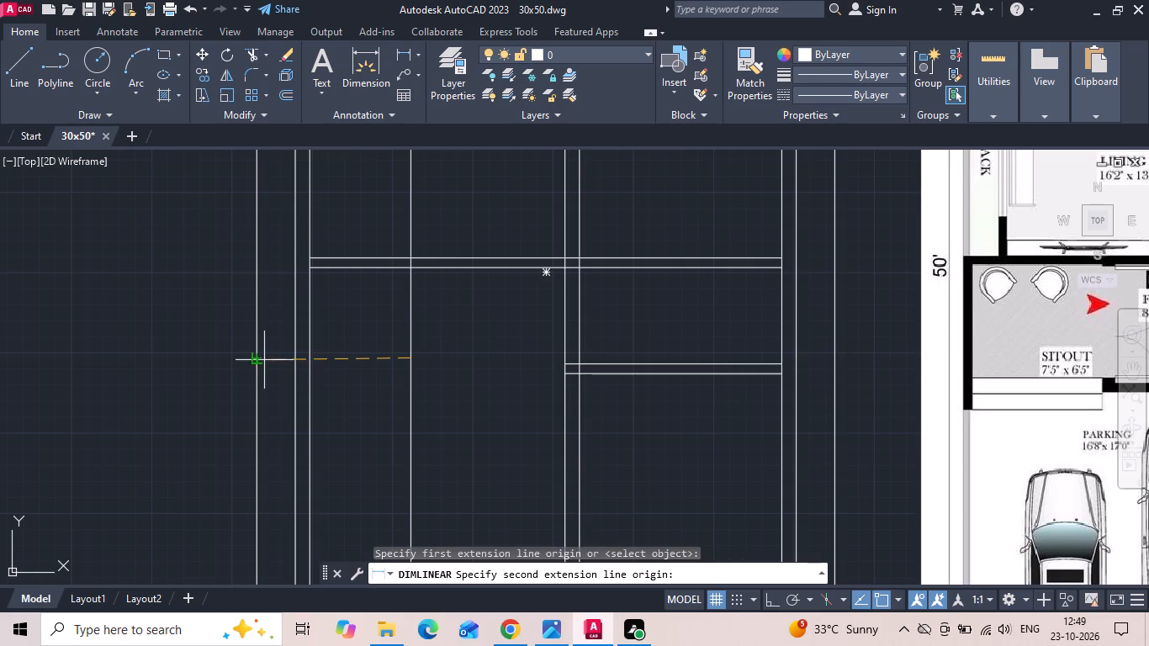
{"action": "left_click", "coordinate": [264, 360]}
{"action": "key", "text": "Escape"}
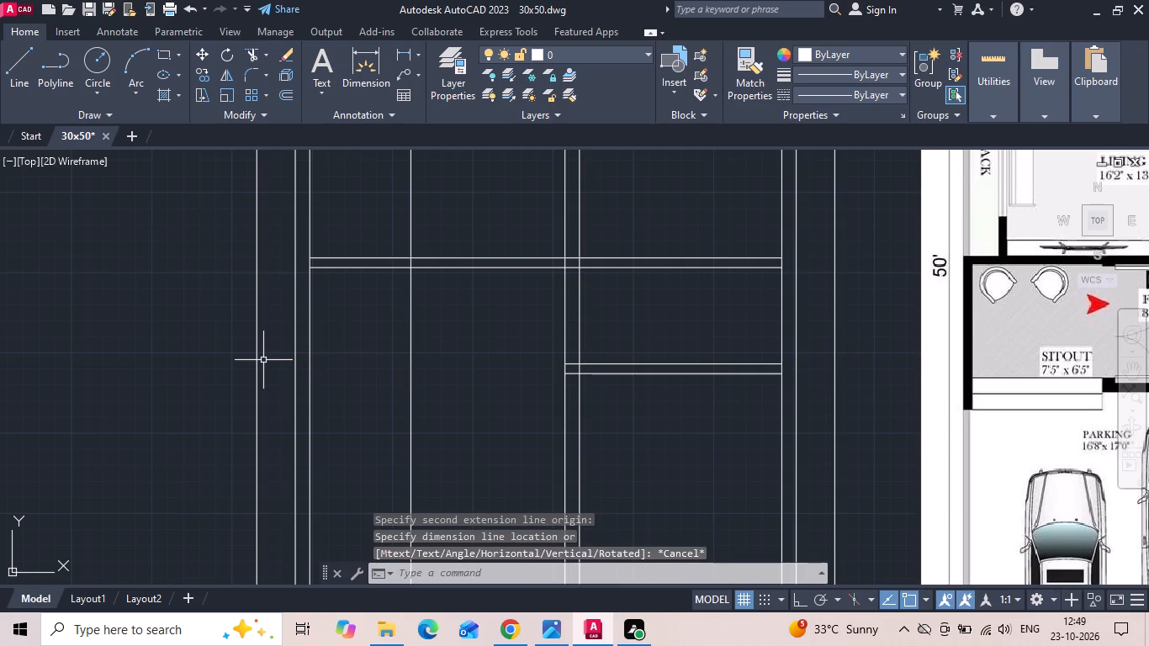
Save the drawing.
{"action": "key", "text": "ctrl+s"}
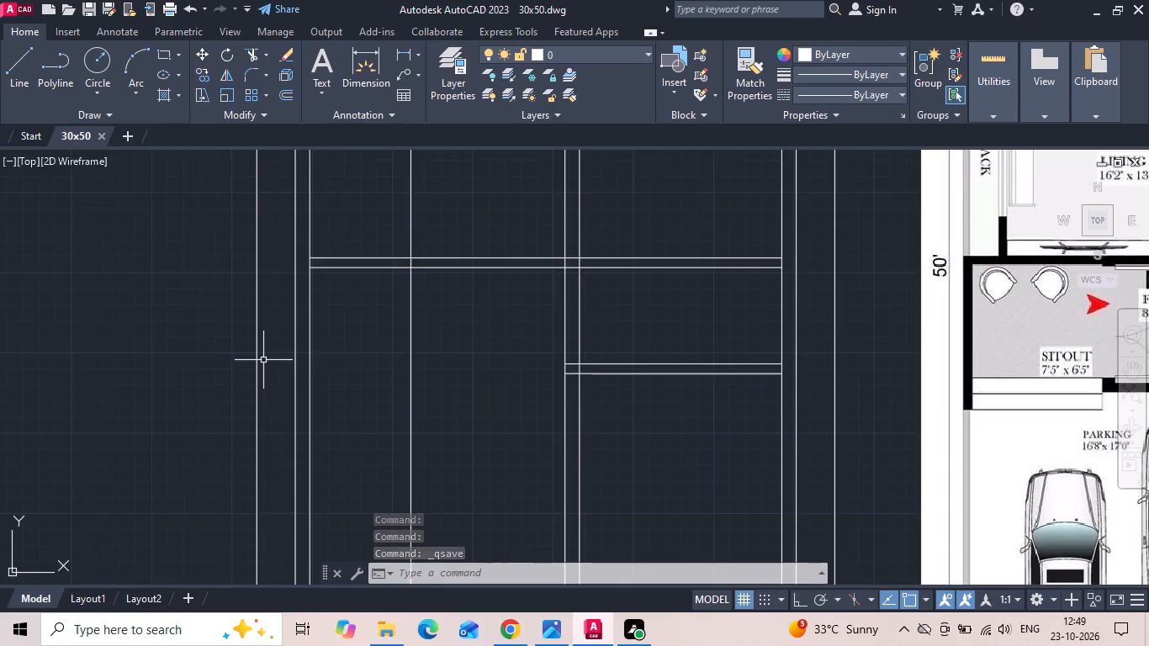
Offset the foyer's vertical line 9" toward the sitout to form the wall between foyer and sitout.
{"action": "scroll", "coordinate": [304, 342], "scroll_direction": "down", "scroll_amount": 1}
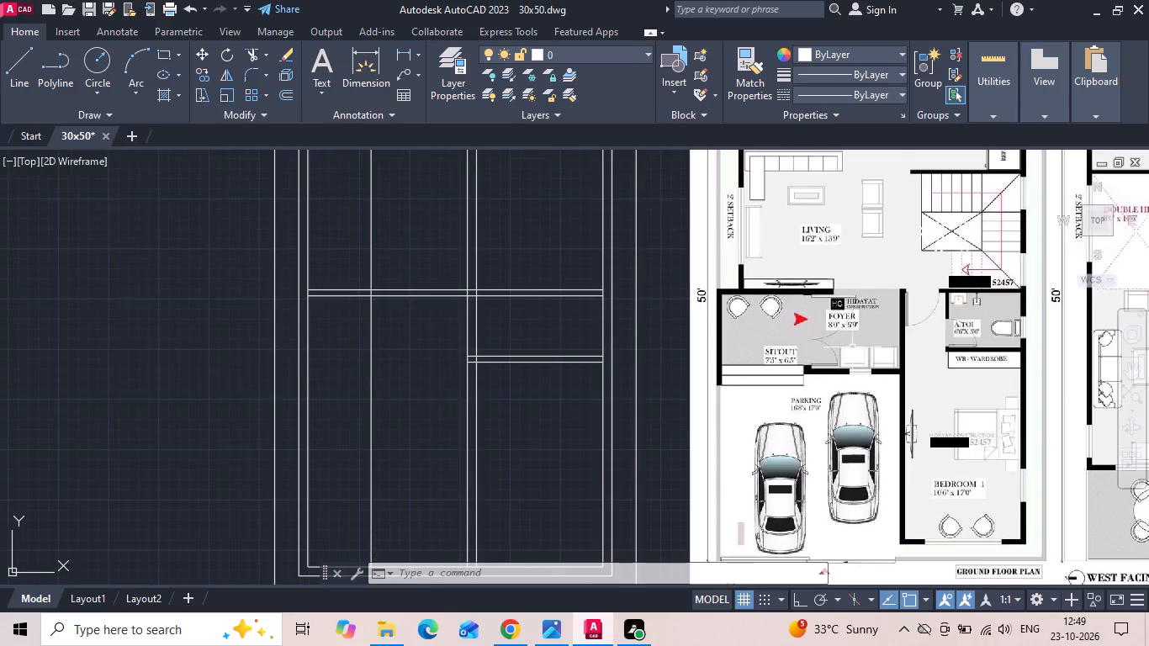
{"action": "scroll", "coordinate": [820, 340], "scroll_direction": "up", "scroll_amount": 2}
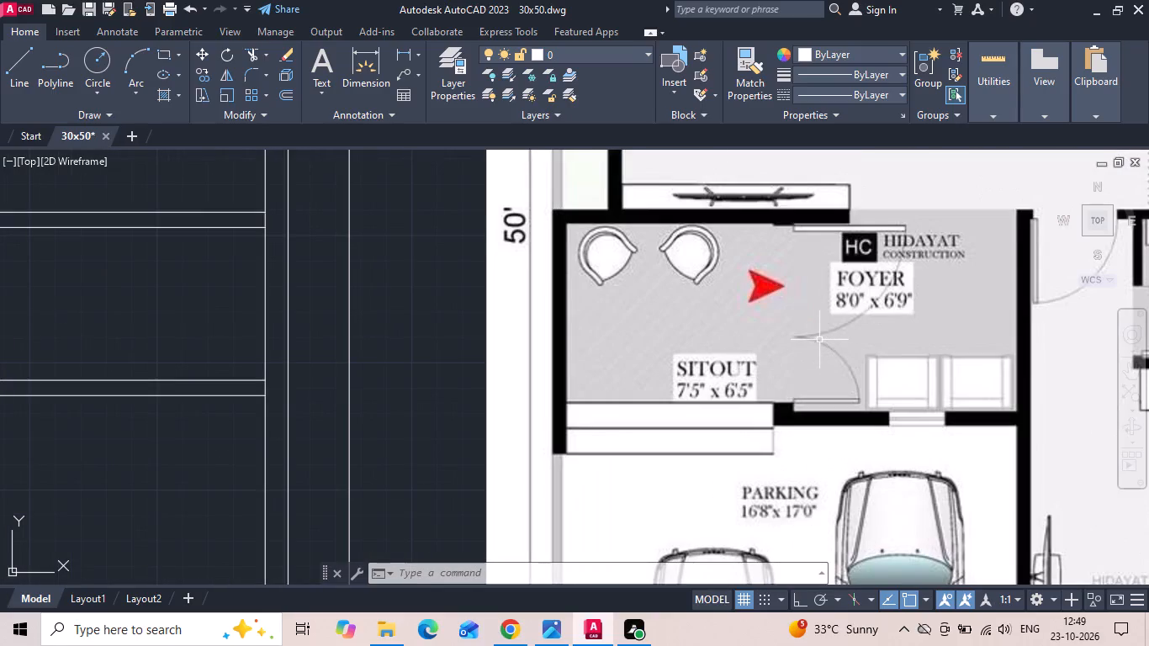
{"action": "scroll", "coordinate": [665, 365], "scroll_direction": "down", "scroll_amount": 1}
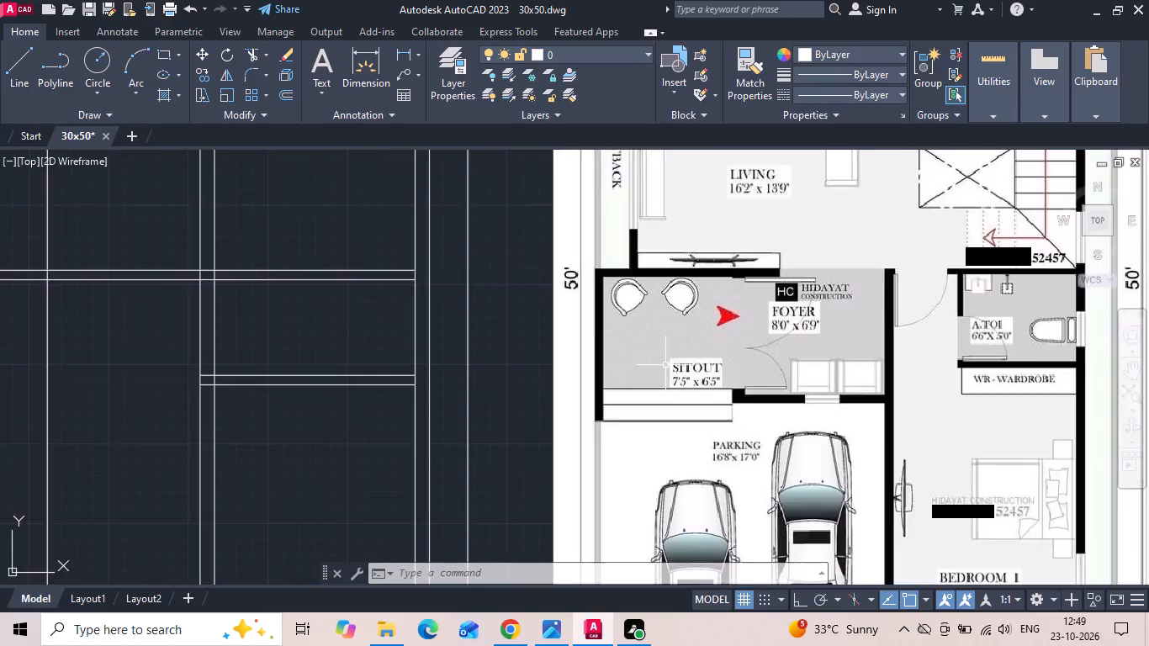
{"action": "type", "text": "o 9"}
{"action": "key", "text": "space"}
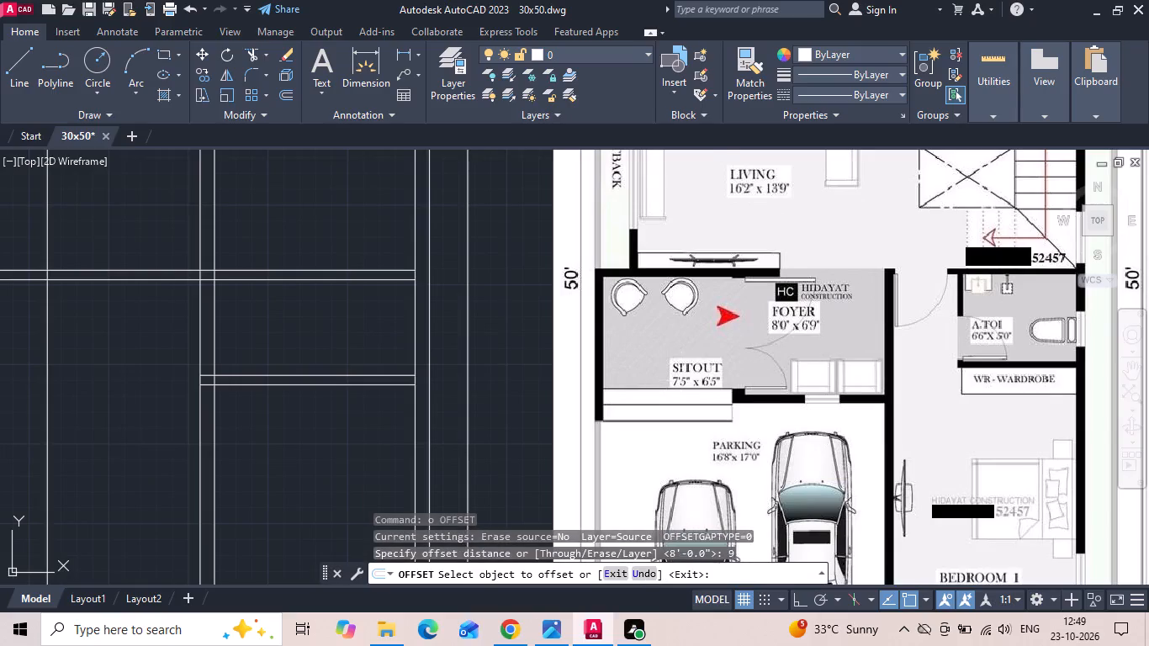
{"action": "scroll", "coordinate": [802, 298], "scroll_direction": "down", "scroll_amount": 1}
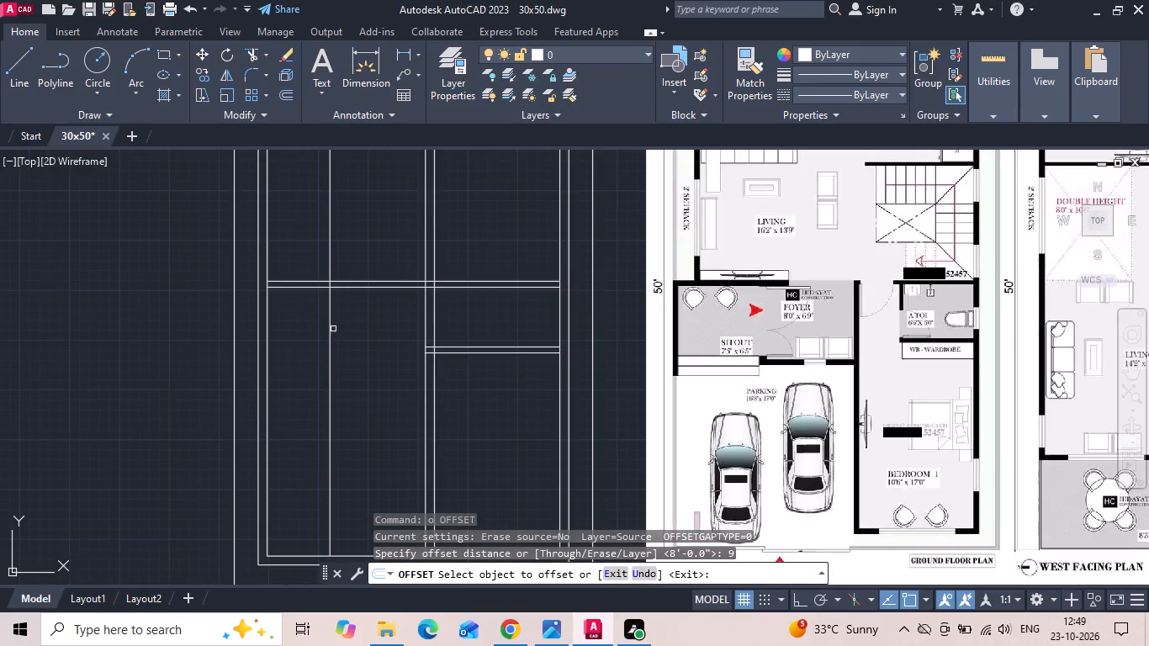
{"action": "scroll", "coordinate": [314, 316], "scroll_direction": "up", "scroll_amount": 1}
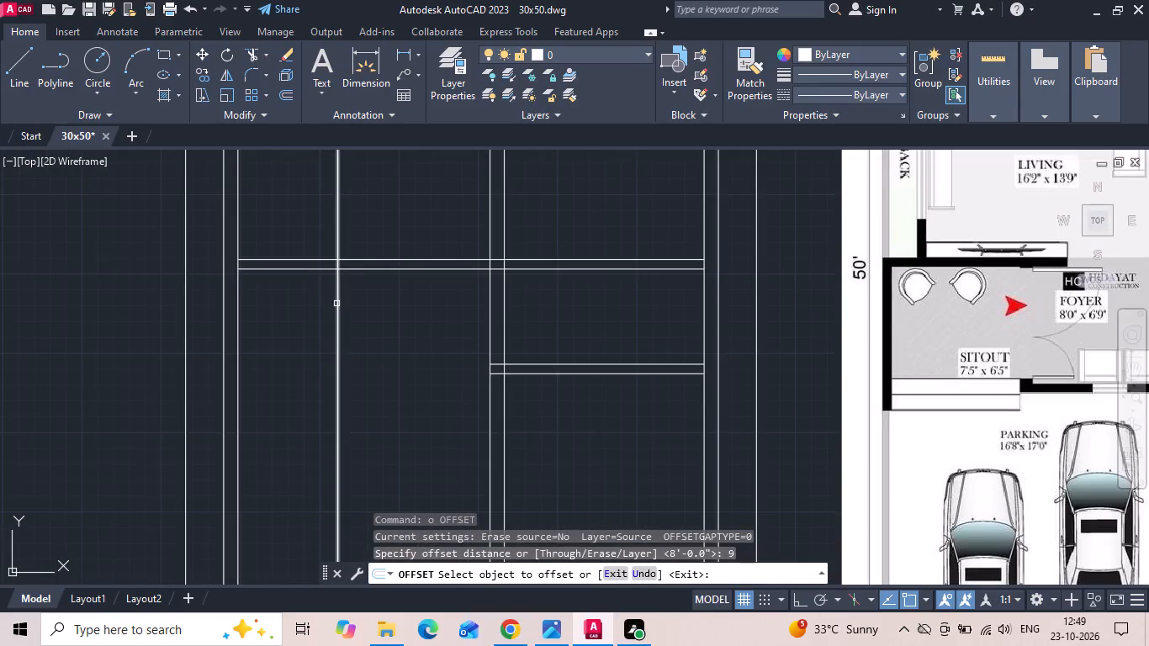
{"action": "left_click_drag", "start_coordinate": [336, 304], "coordinate": [319, 309]}
{"action": "left_click", "coordinate": [309, 311]}
{"action": "key", "text": "Escape"}
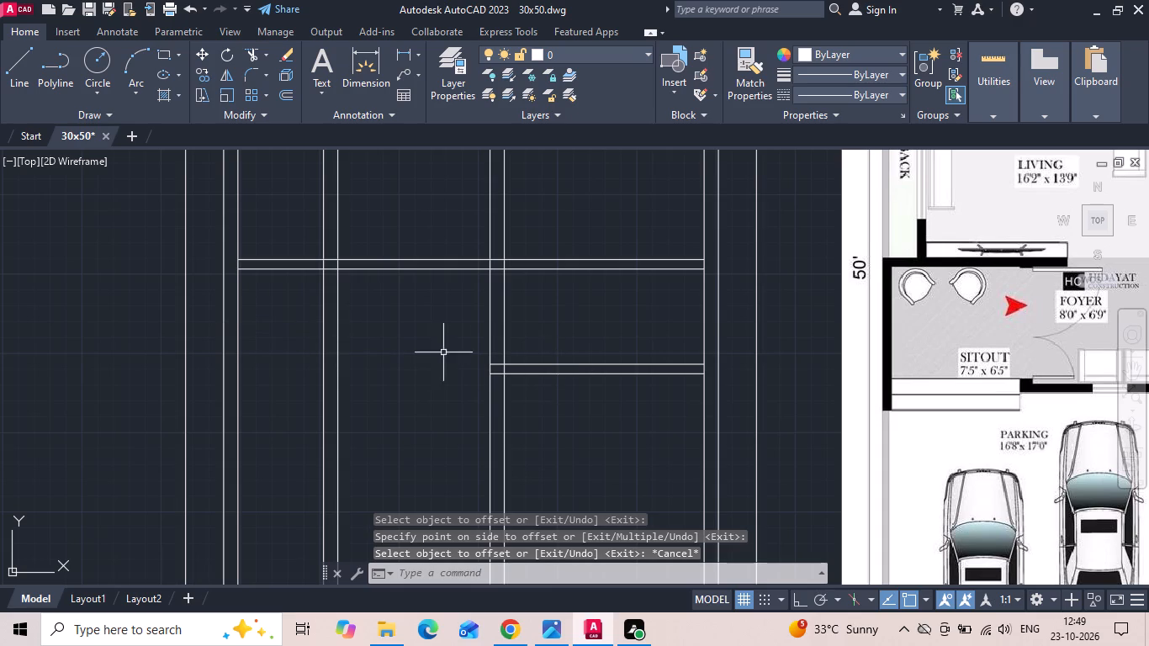
Extend the two horizontal wall lines between living and sitout across the side setback to the outer plot boundary line.
{"action": "middle_click_drag", "start_coordinate": [299, 329], "coordinate": [337, 373]}
{"action": "type", "text": "ex"}
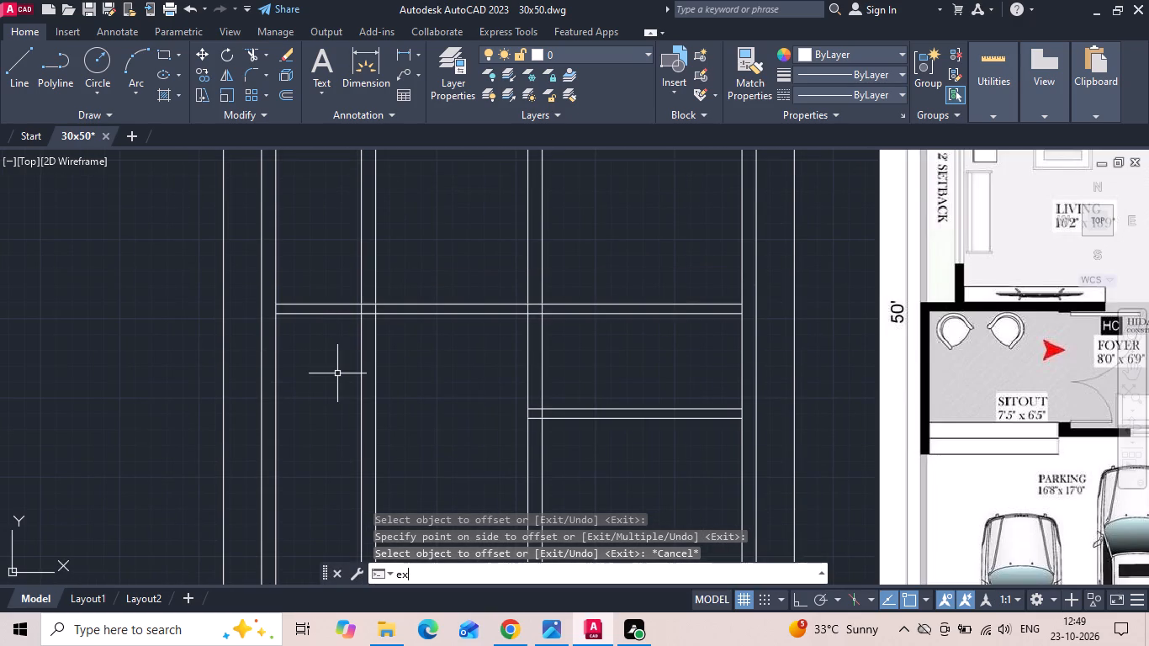
{"action": "key", "text": "space"}
{"action": "left_click_drag", "start_coordinate": [293, 285], "coordinate": [294, 373]}
{"action": "left_click_drag", "start_coordinate": [294, 303], "coordinate": [294, 363]}
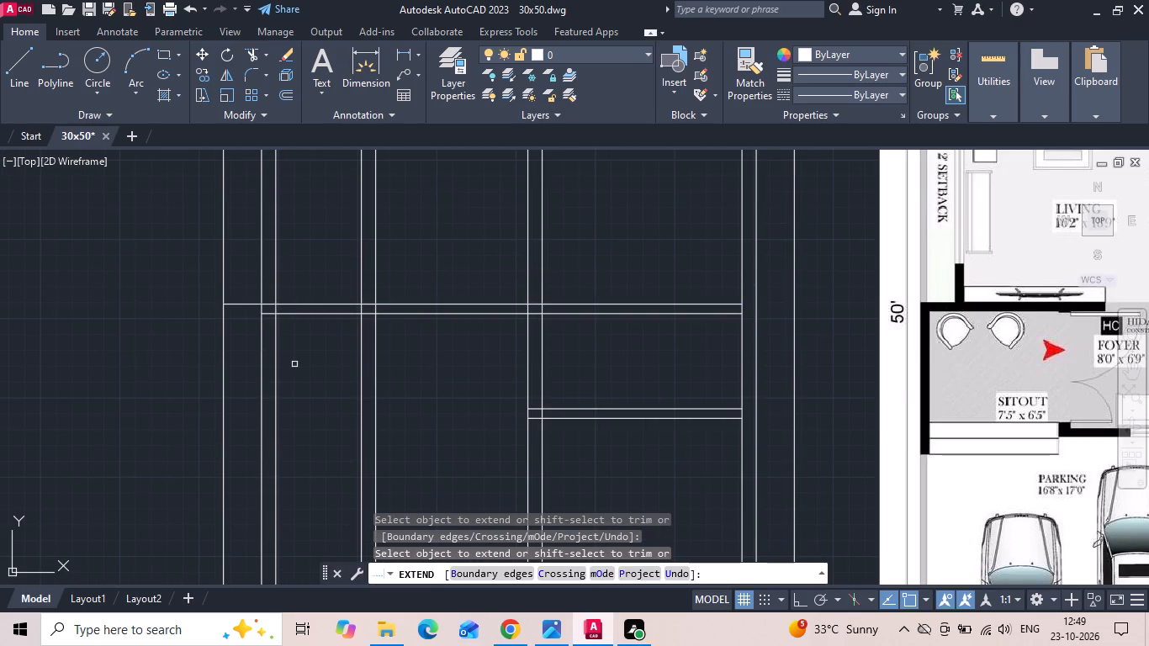
{"action": "left_click", "coordinate": [289, 314]}
{"action": "key", "text": "Escape"}
Trim the living-side outer wall's two vertical lines where they cross between the extended horizontal wall lines.
{"action": "type", "text": "tr"}
{"action": "key", "text": "space"}
{"action": "key", "text": "space"}
{"action": "scroll", "coordinate": [249, 326], "scroll_direction": "up", "scroll_amount": 2}
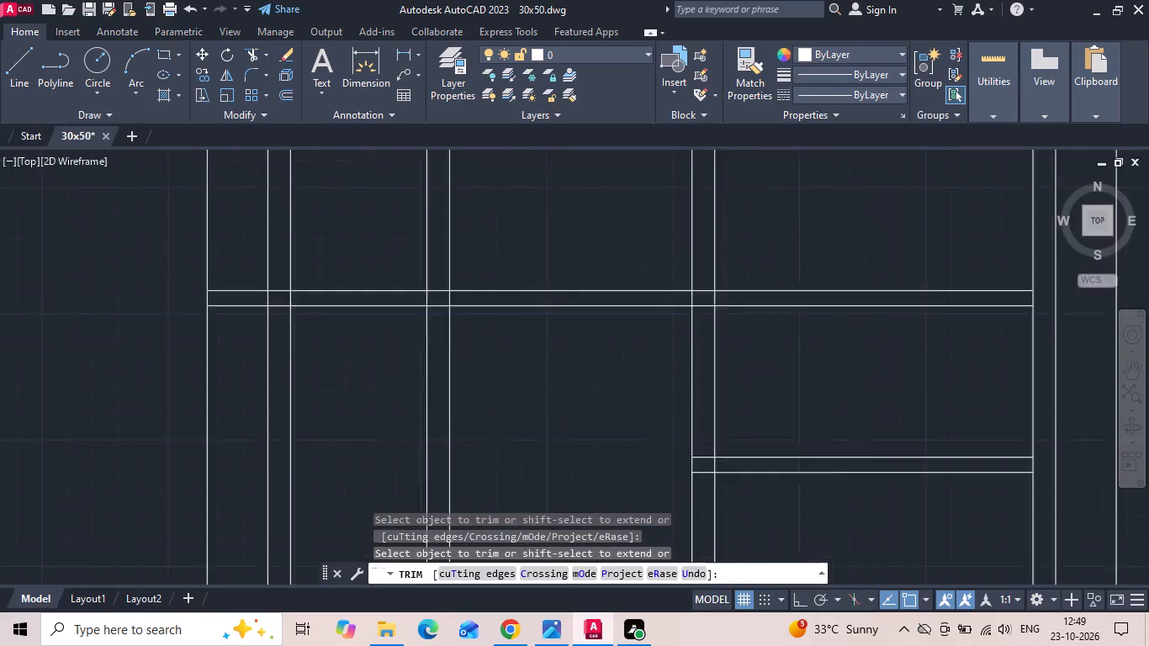
{"action": "left_click", "coordinate": [262, 289]}
{"action": "left_click", "coordinate": [336, 288]}
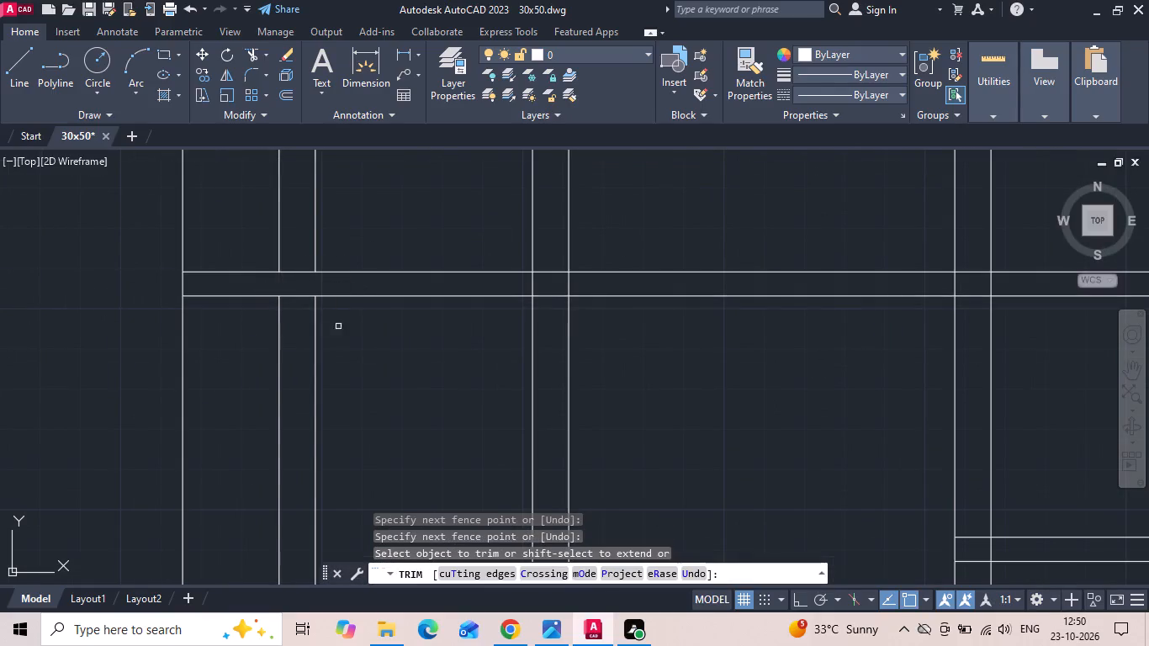
{"action": "scroll", "coordinate": [401, 410], "scroll_direction": "down", "scroll_amount": 3}
{"action": "key", "text": "Escape"}
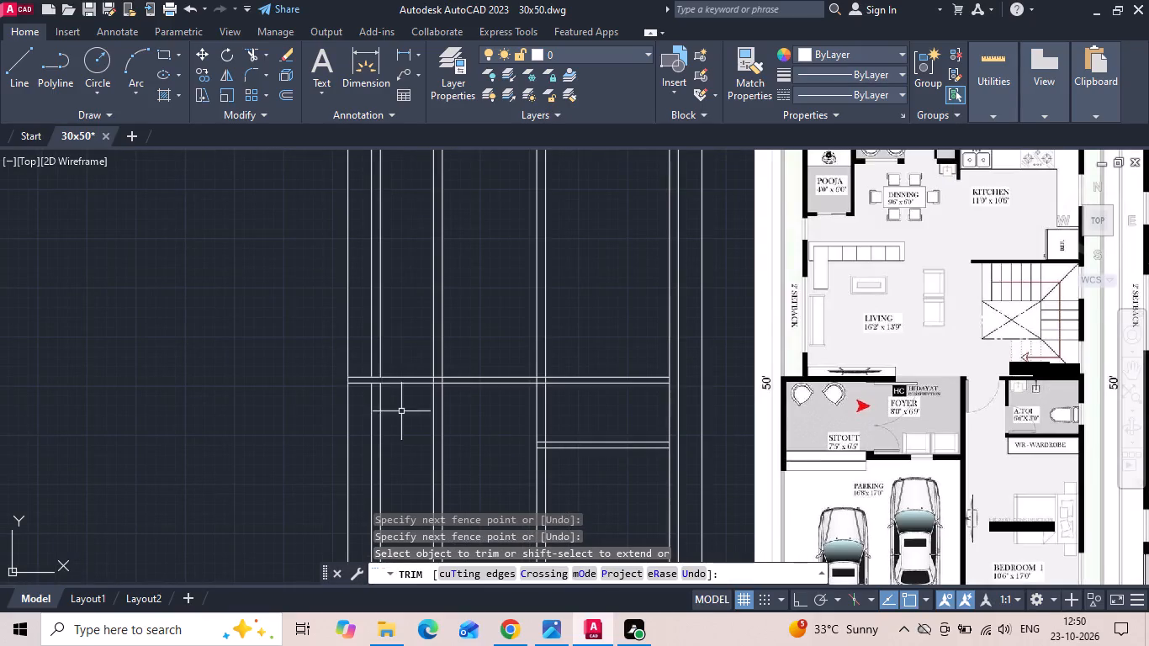
Trim the two horizontal wall lines inside the thickness of the vertical wall between foyer and Bedroom 1.
{"action": "scroll", "coordinate": [982, 394], "scroll_direction": "up", "scroll_amount": 3}
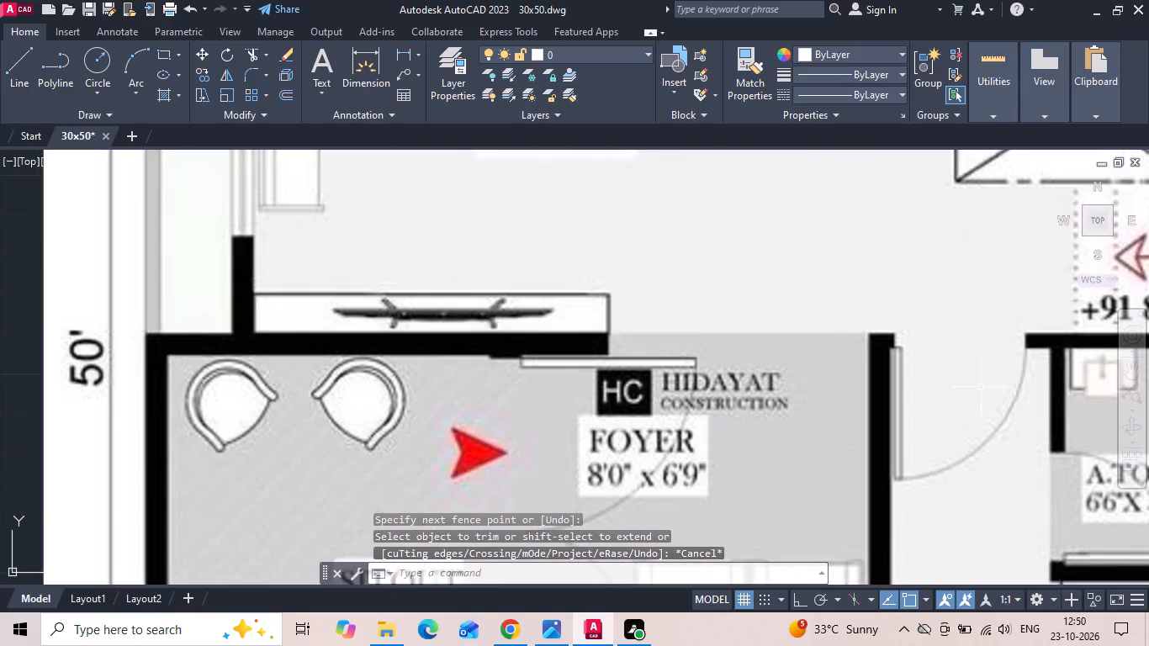
{"action": "scroll", "coordinate": [880, 310], "scroll_direction": "down", "scroll_amount": 2}
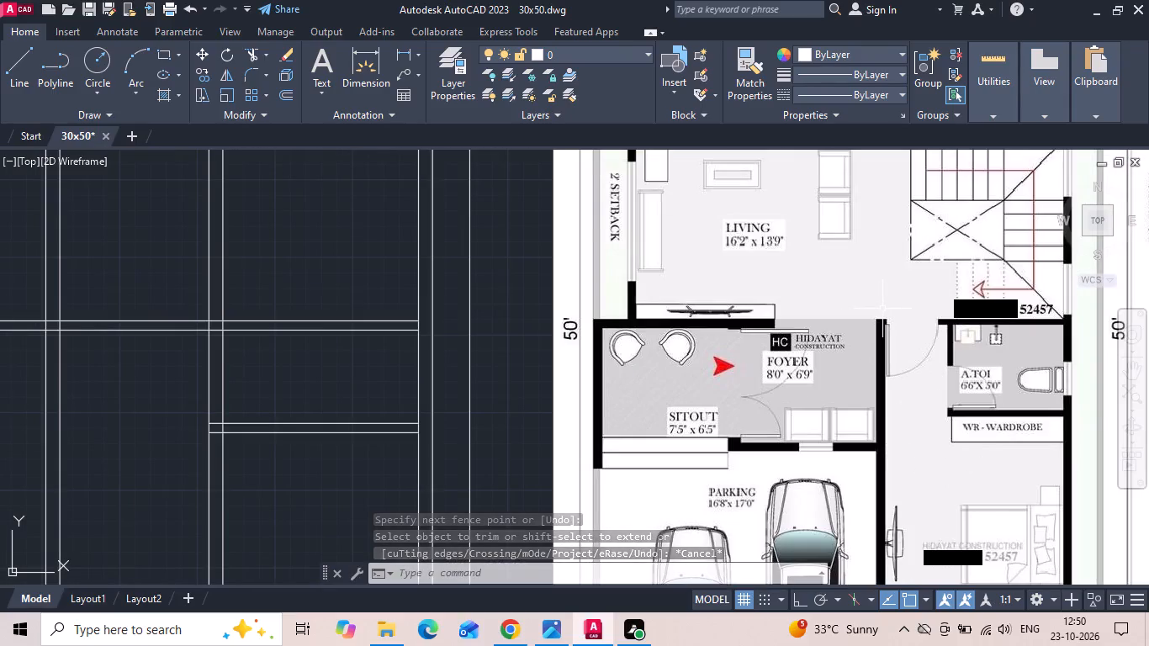
{"action": "scroll", "coordinate": [883, 310], "scroll_direction": "down", "scroll_amount": 2}
{"action": "scroll", "coordinate": [588, 319], "scroll_direction": "up", "scroll_amount": 1}
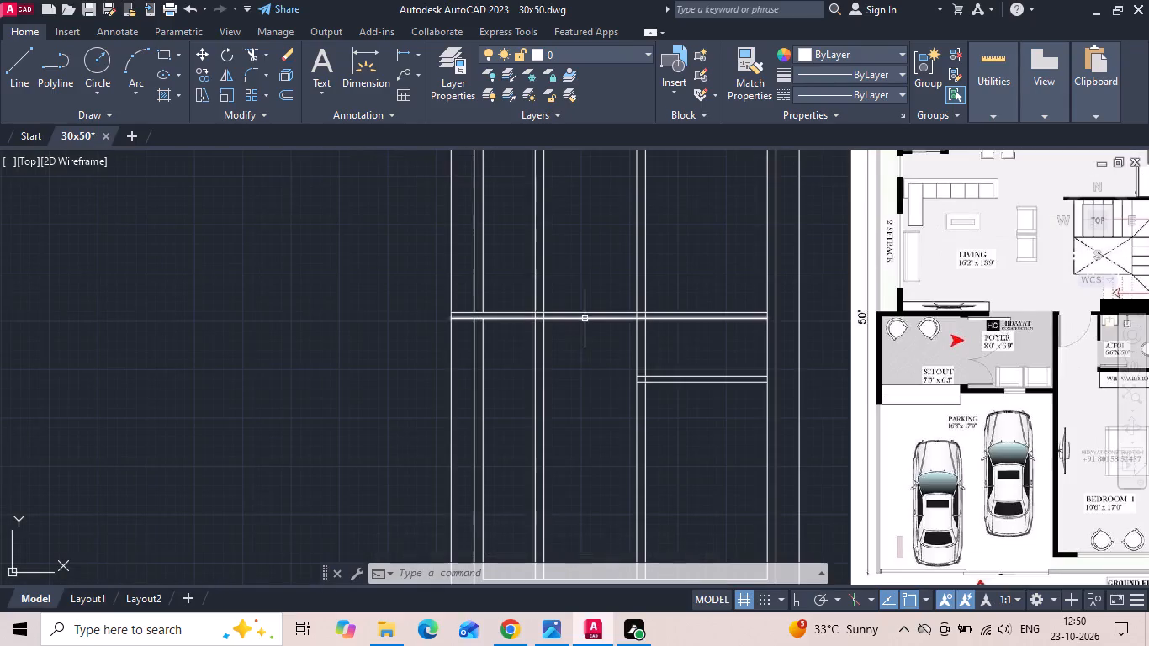
{"action": "scroll", "coordinate": [602, 325], "scroll_direction": "up", "scroll_amount": 1}
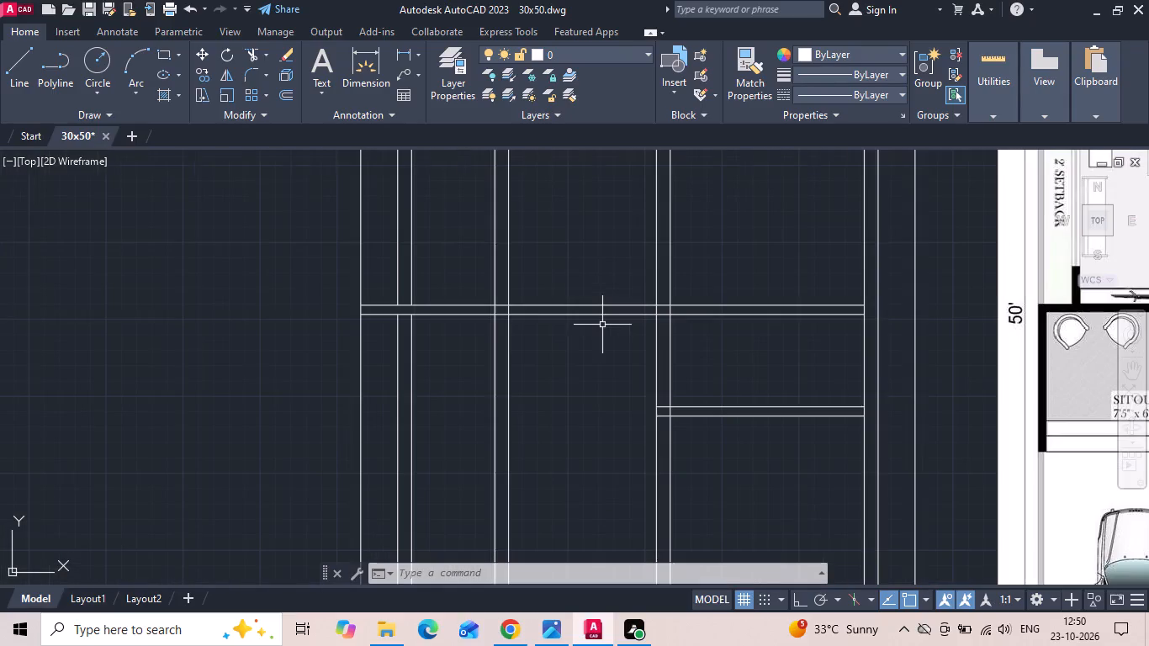
{"action": "key", "text": "t"}
{"action": "key", "text": "r"}
{"action": "key", "text": "space"}
{"action": "key", "text": "space"}
{"action": "scroll", "coordinate": [641, 311], "scroll_direction": "up", "scroll_amount": 2}
{"action": "left_click", "coordinate": [682, 294]}
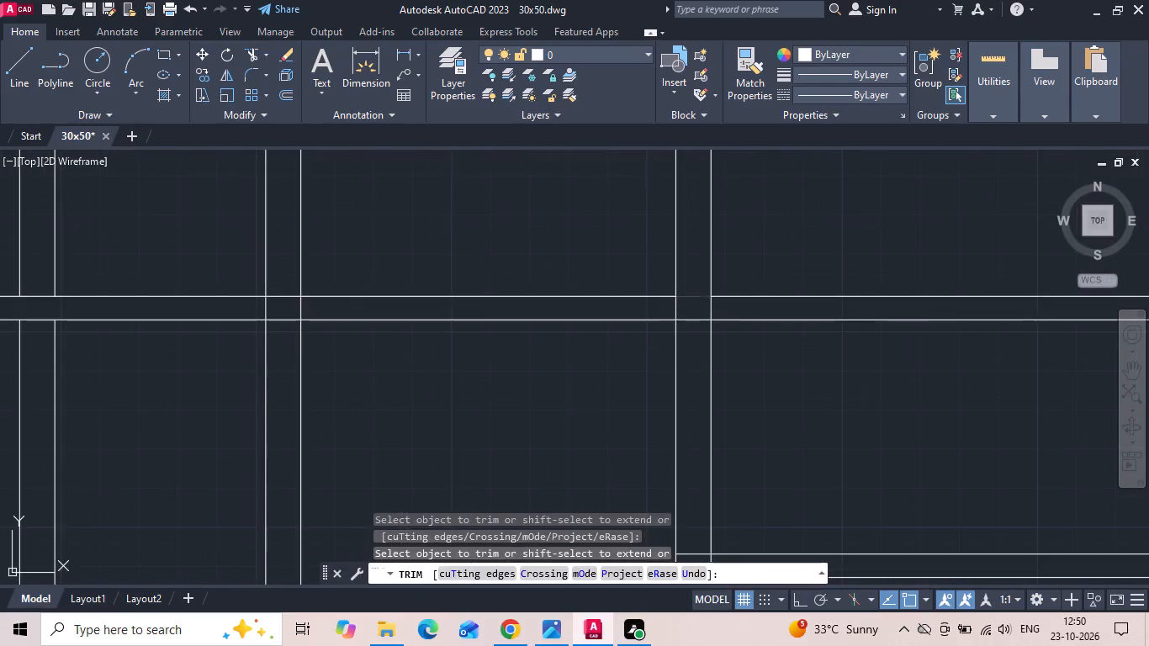
{"action": "left_click", "coordinate": [695, 320]}
{"action": "scroll", "coordinate": [696, 323], "scroll_direction": "down", "scroll_amount": 2}
{"action": "key", "text": "Escape"}
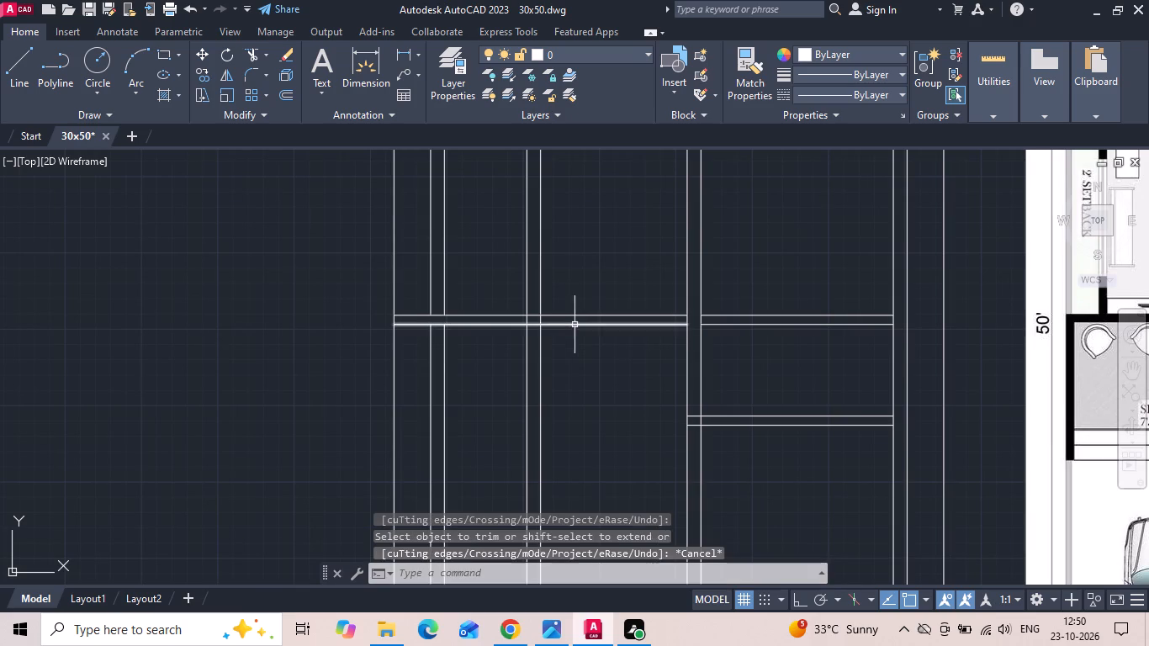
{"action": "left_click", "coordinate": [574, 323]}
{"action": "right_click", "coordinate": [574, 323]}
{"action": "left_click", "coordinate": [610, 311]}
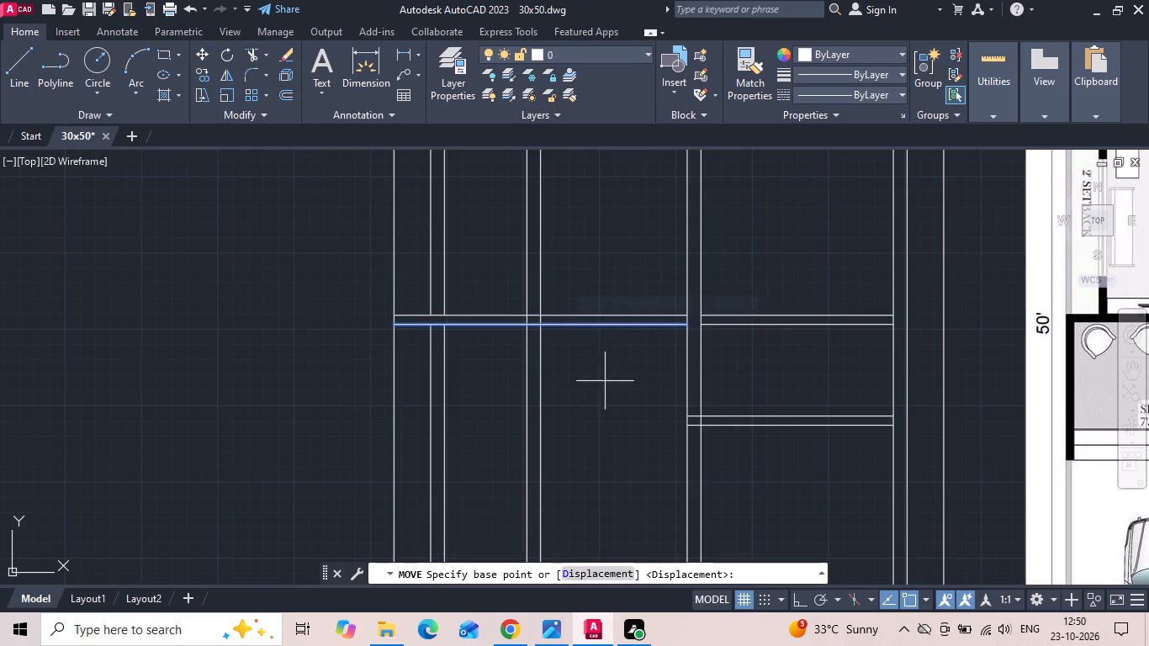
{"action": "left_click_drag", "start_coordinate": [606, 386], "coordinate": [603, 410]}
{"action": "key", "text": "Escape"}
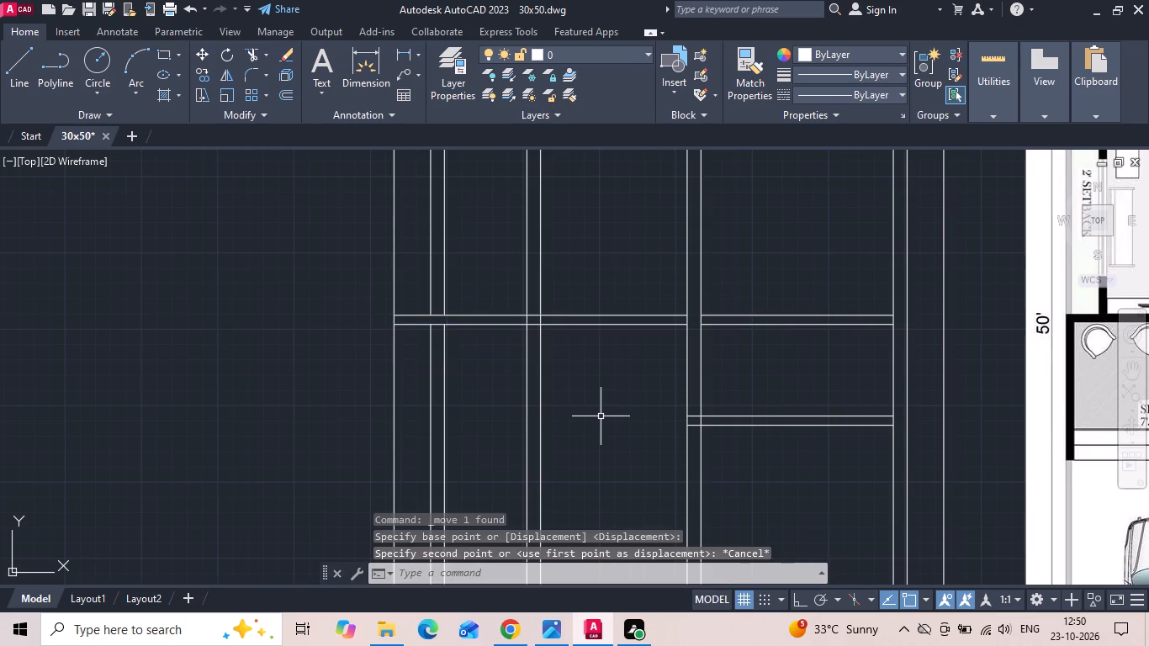
Turn on Ortho and move the sitout-side horizontal wall line 3" toward the parking to thicken the wall.
{"action": "key", "text": "F8"}
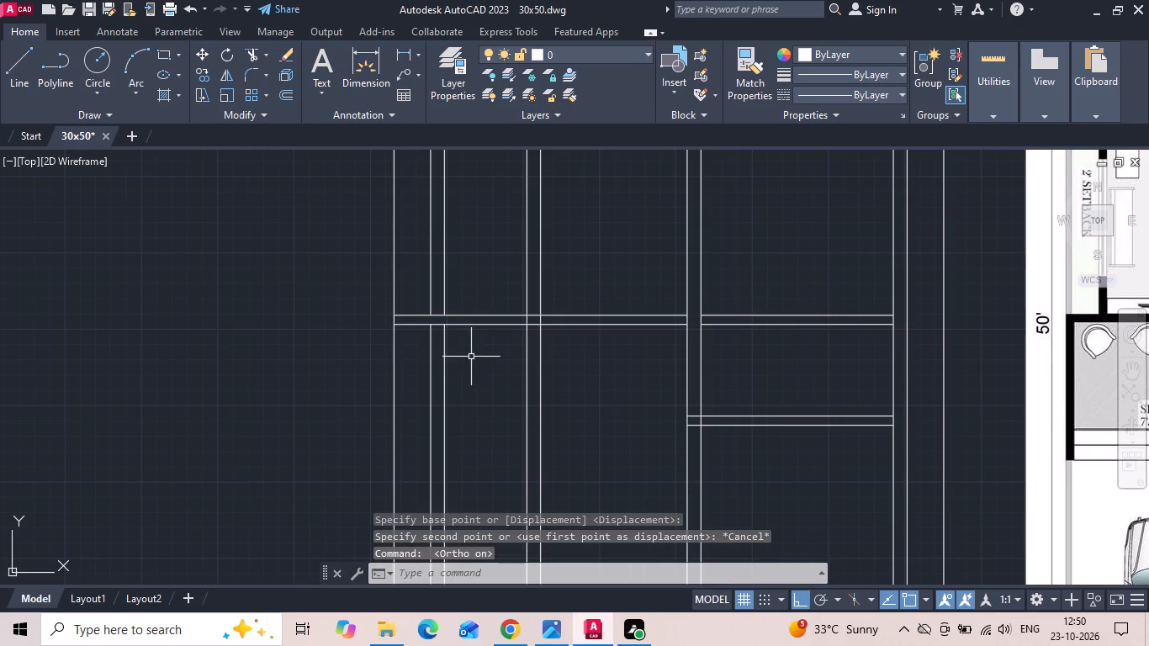
{"action": "scroll", "coordinate": [490, 347], "scroll_direction": "up", "scroll_amount": 1}
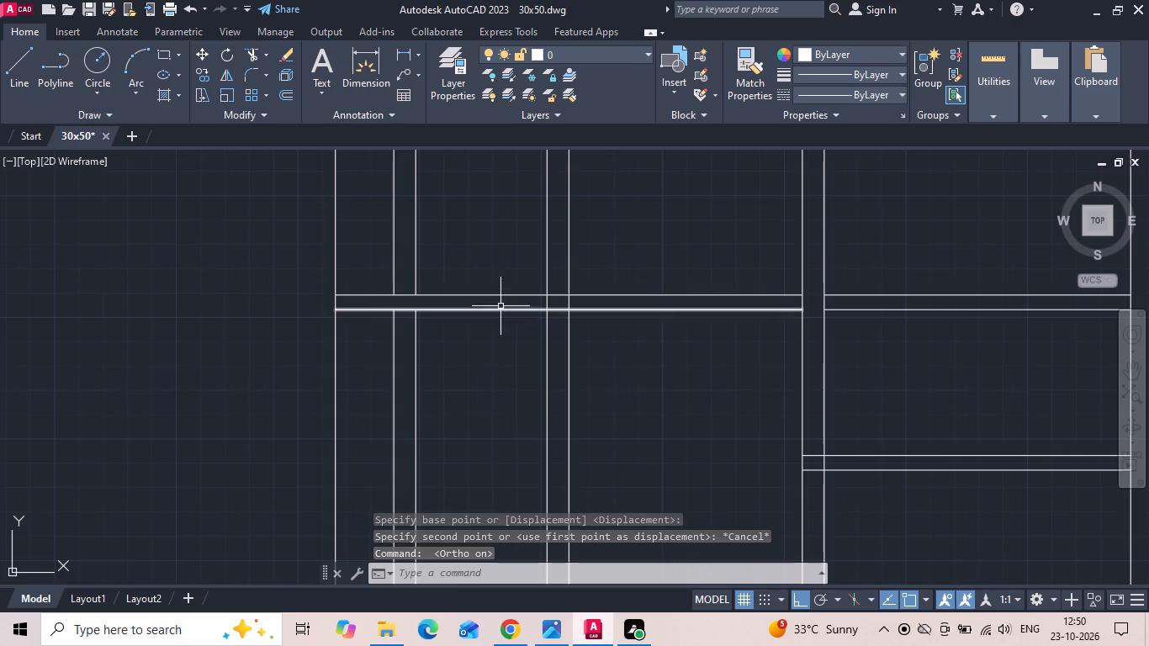
{"action": "left_click", "coordinate": [500, 304]}
{"action": "left_click", "coordinate": [486, 342]}
{"action": "right_click", "coordinate": [485, 343]}
{"action": "left_click", "coordinate": [596, 309]}
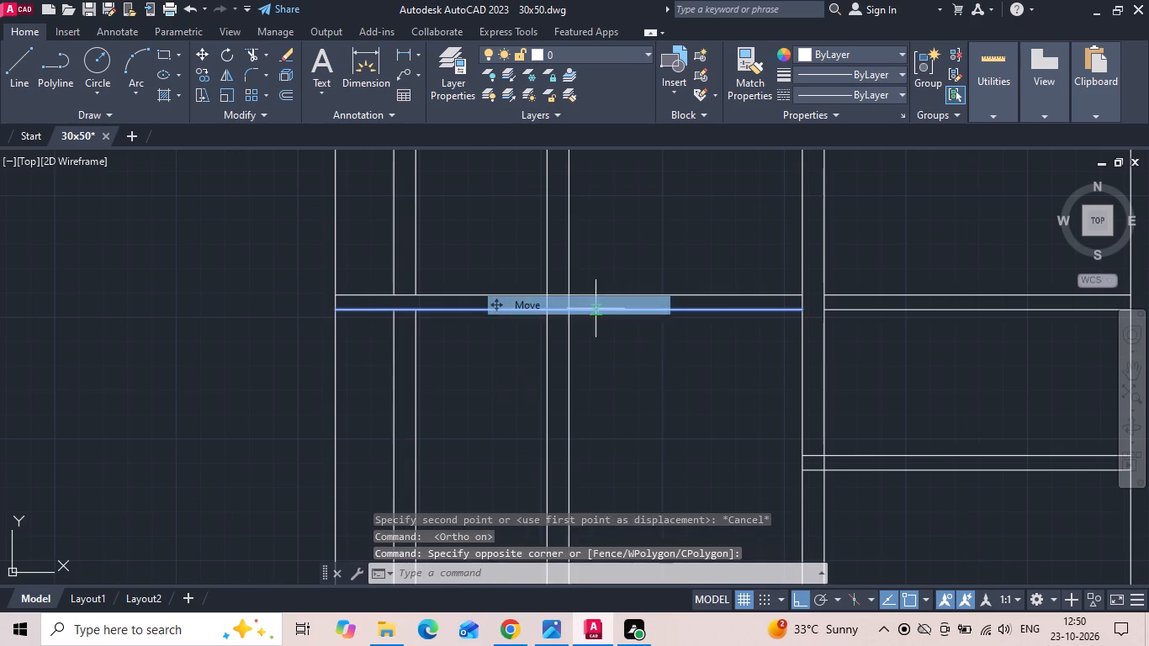
{"action": "left_click_drag", "start_coordinate": [694, 373], "coordinate": [688, 400]}
{"action": "type", "text": "3"}
{"action": "key", "text": "space"}
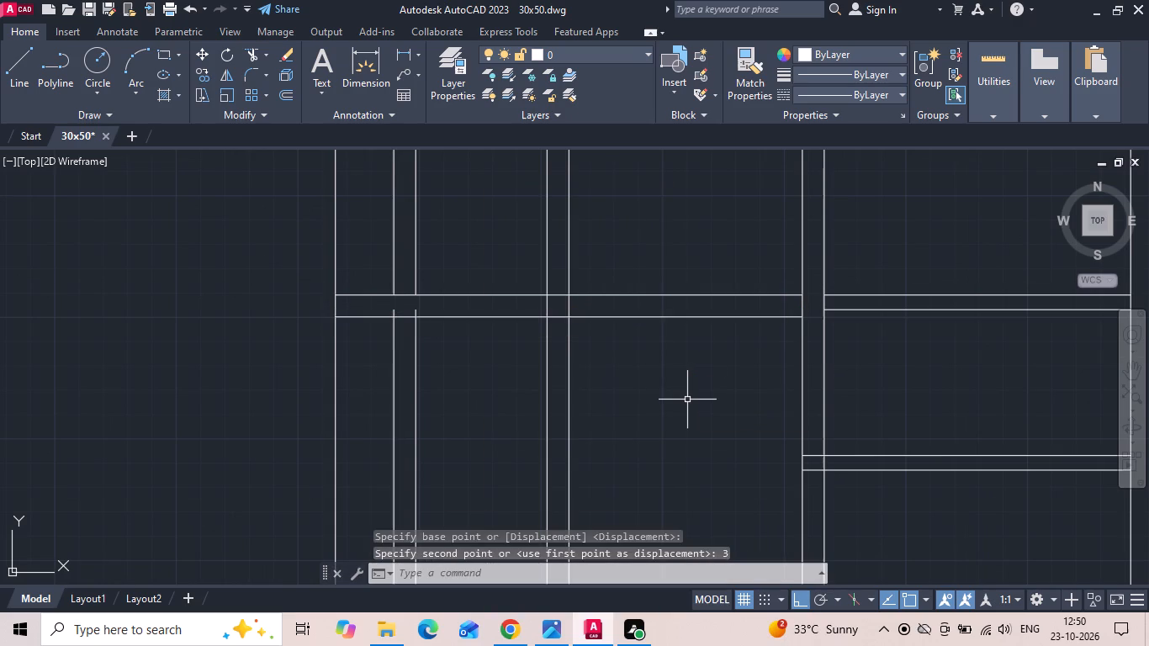
Move the sitout's two outer vertical wall lines onto the plot boundary, meeting the end of the horizontal wall line.
{"action": "left_click_drag", "start_coordinate": [477, 353], "coordinate": [426, 369]}
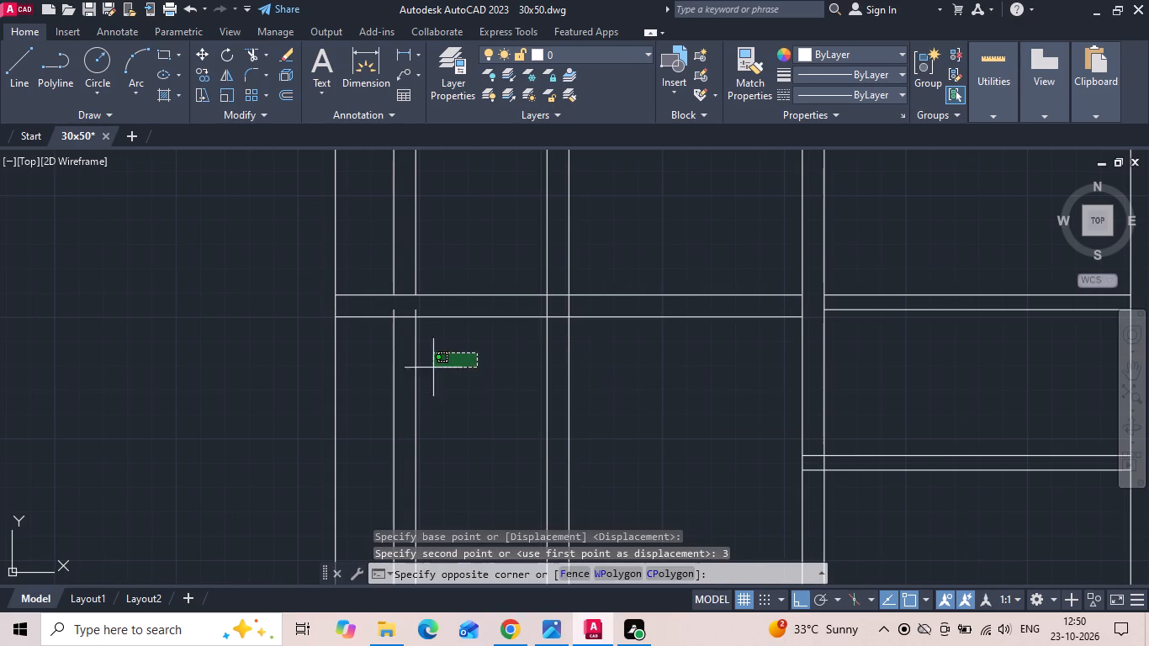
{"action": "left_click_drag", "start_coordinate": [426, 369], "coordinate": [418, 371]}
{"action": "left_click", "coordinate": [371, 375]}
{"action": "right_click", "coordinate": [368, 375]}
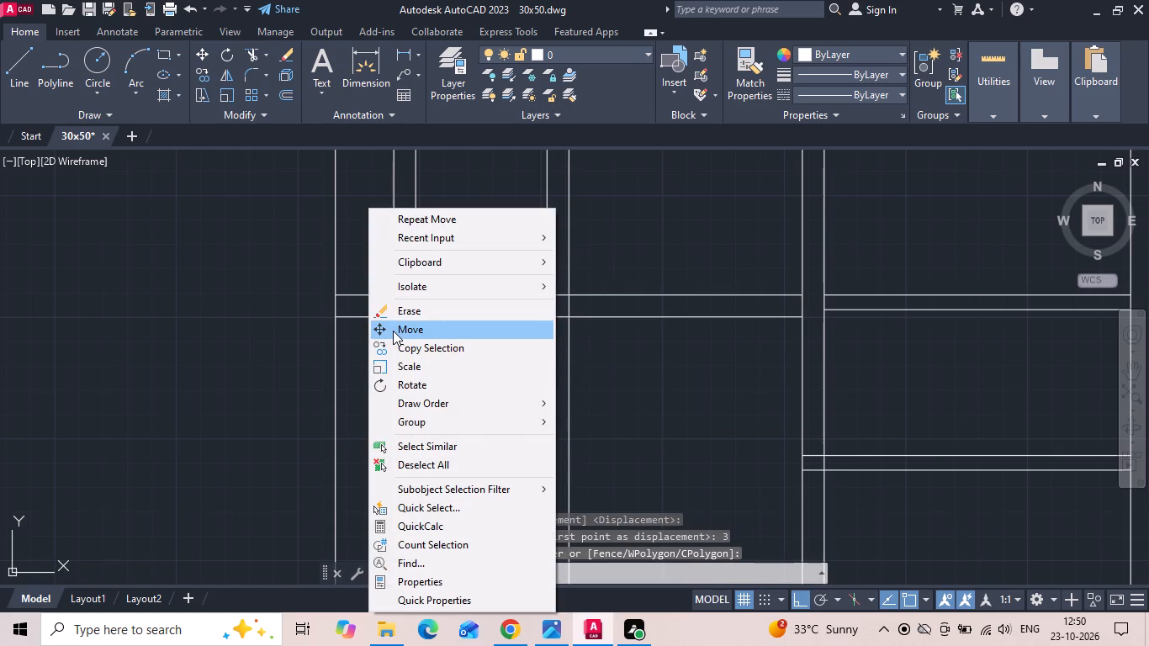
{"action": "left_click", "coordinate": [393, 331]}
{"action": "scroll", "coordinate": [381, 312], "scroll_direction": "up", "scroll_amount": 2}
{"action": "left_click", "coordinate": [409, 306]}
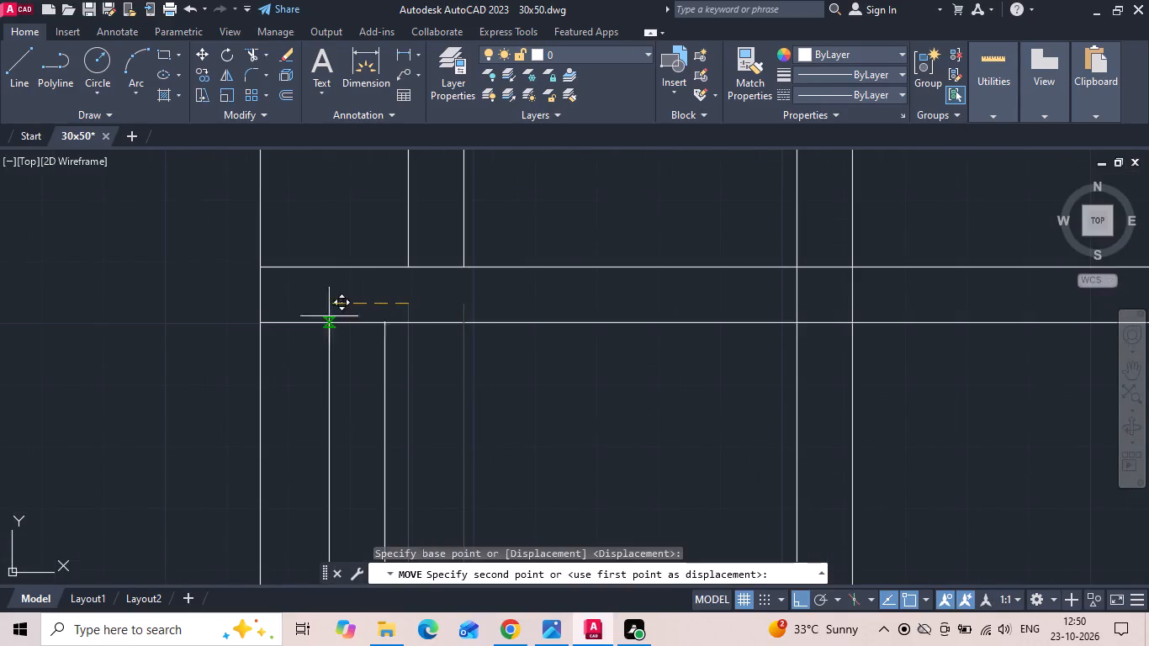
{"action": "left_click", "coordinate": [262, 326]}
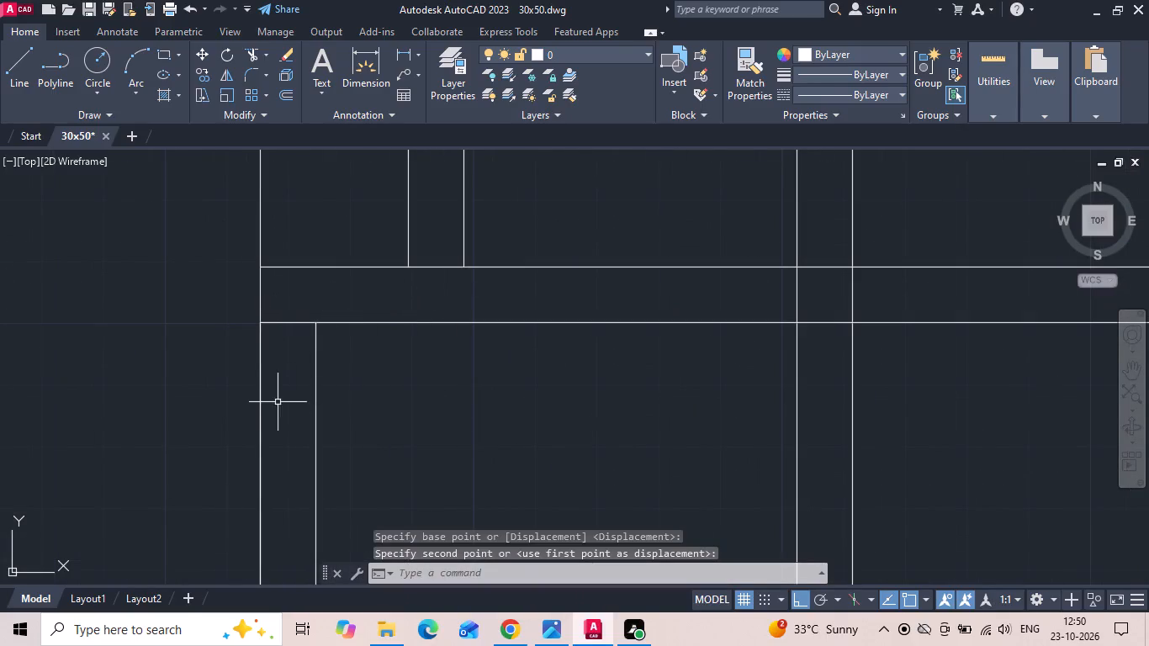
Erase one of the overlapping vertical lines on the plot boundary beside the sitout.
{"action": "left_click", "coordinate": [259, 429]}
{"action": "key", "text": "Delete"}
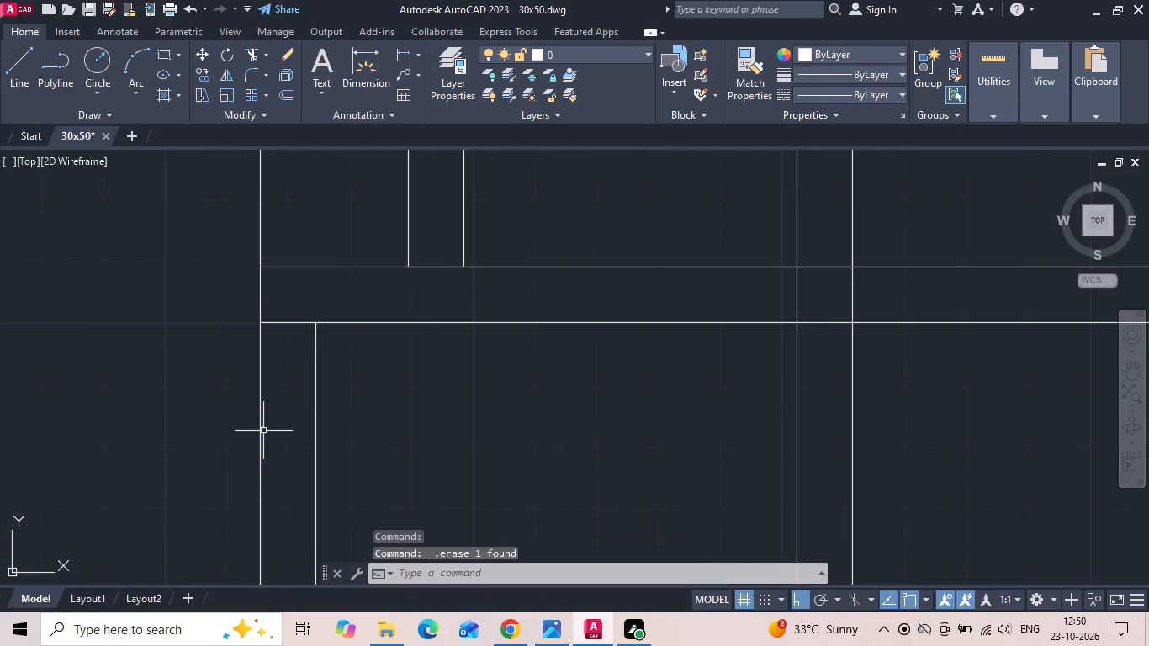
Measure the sitout's clear width from the outer wall to the foyer wall with a temporary linear dimension.
{"action": "scroll", "coordinate": [380, 327], "scroll_direction": "down", "scroll_amount": 4}
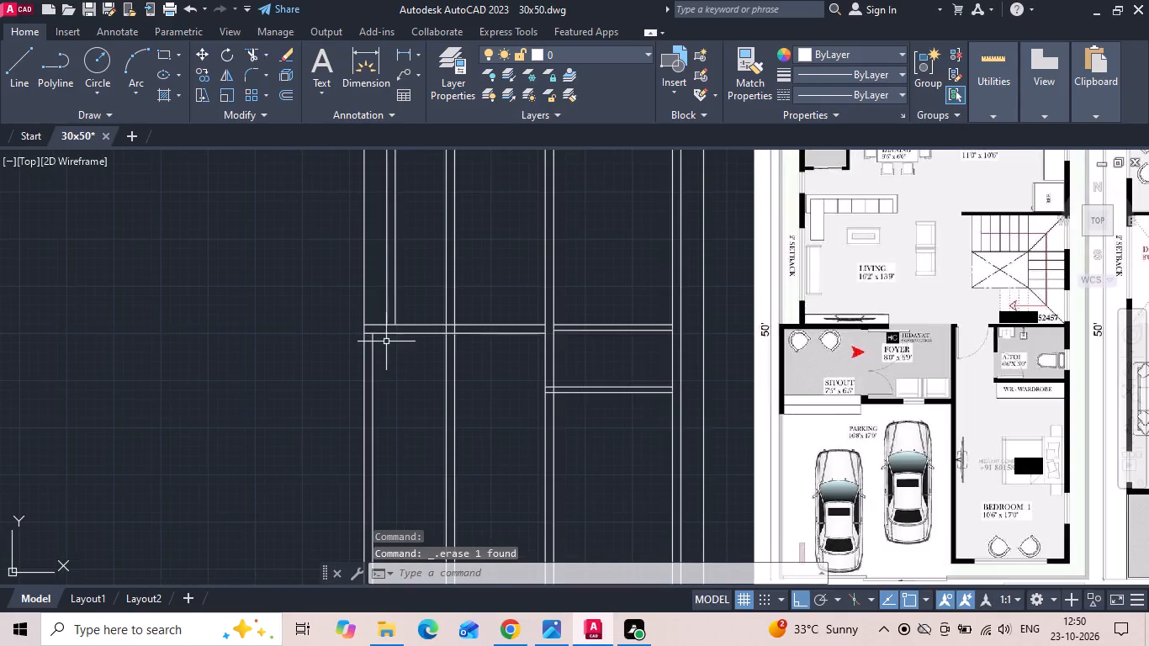
{"action": "left_click", "coordinate": [400, 45]}
{"action": "scroll", "coordinate": [373, 363], "scroll_direction": "up", "scroll_amount": 2}
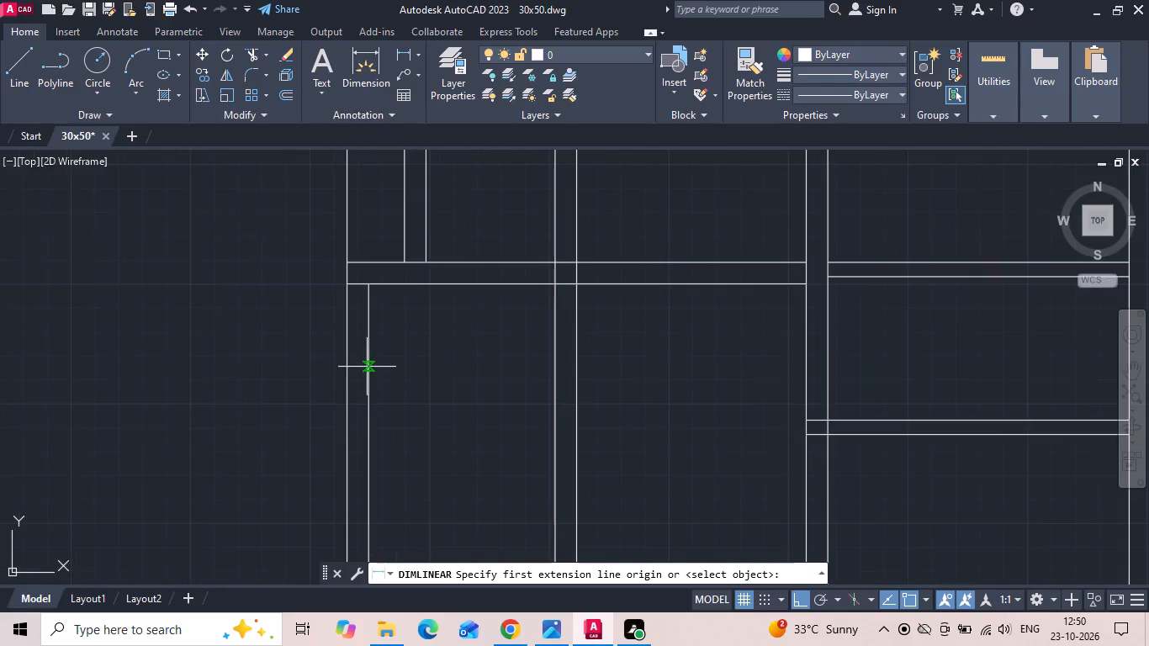
{"action": "left_click", "coordinate": [367, 367]}
{"action": "scroll", "coordinate": [366, 374], "scroll_direction": "down", "scroll_amount": 2}
{"action": "scroll", "coordinate": [887, 370], "scroll_direction": "up", "scroll_amount": 2}
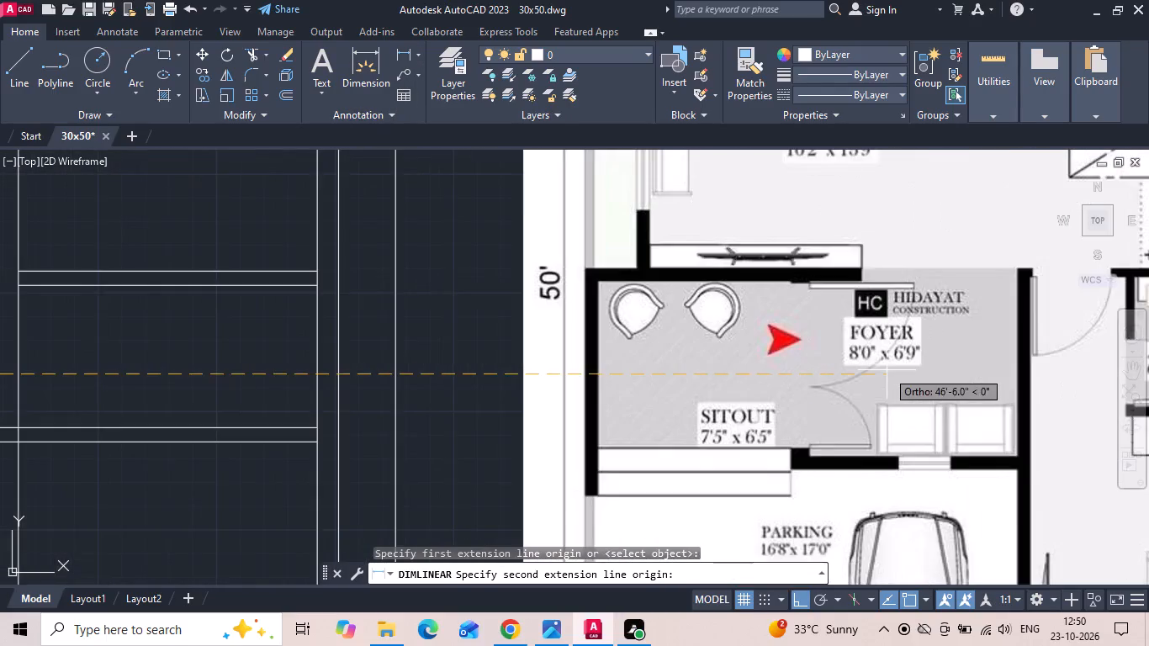
{"action": "scroll", "coordinate": [887, 370], "scroll_direction": "down", "scroll_amount": 1}
{"action": "left_click", "coordinate": [179, 373]}
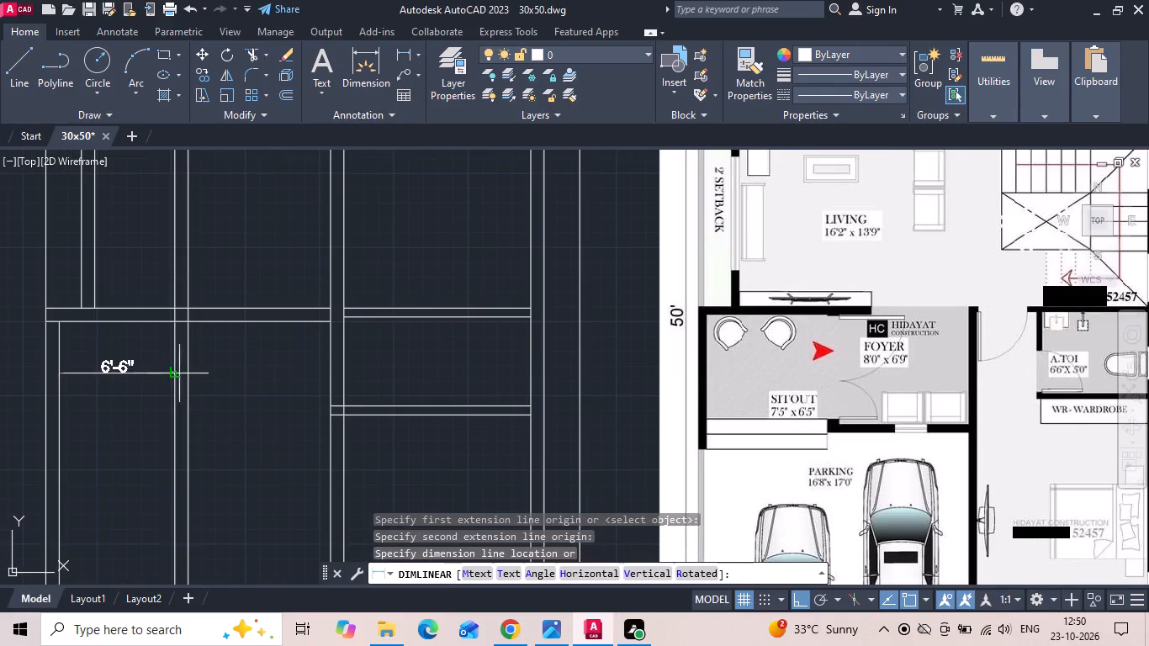
{"action": "scroll", "coordinate": [164, 376], "scroll_direction": "up", "scroll_amount": 2}
{"action": "scroll", "coordinate": [163, 376], "scroll_direction": "down", "scroll_amount": 2}
{"action": "key", "text": "Escape"}
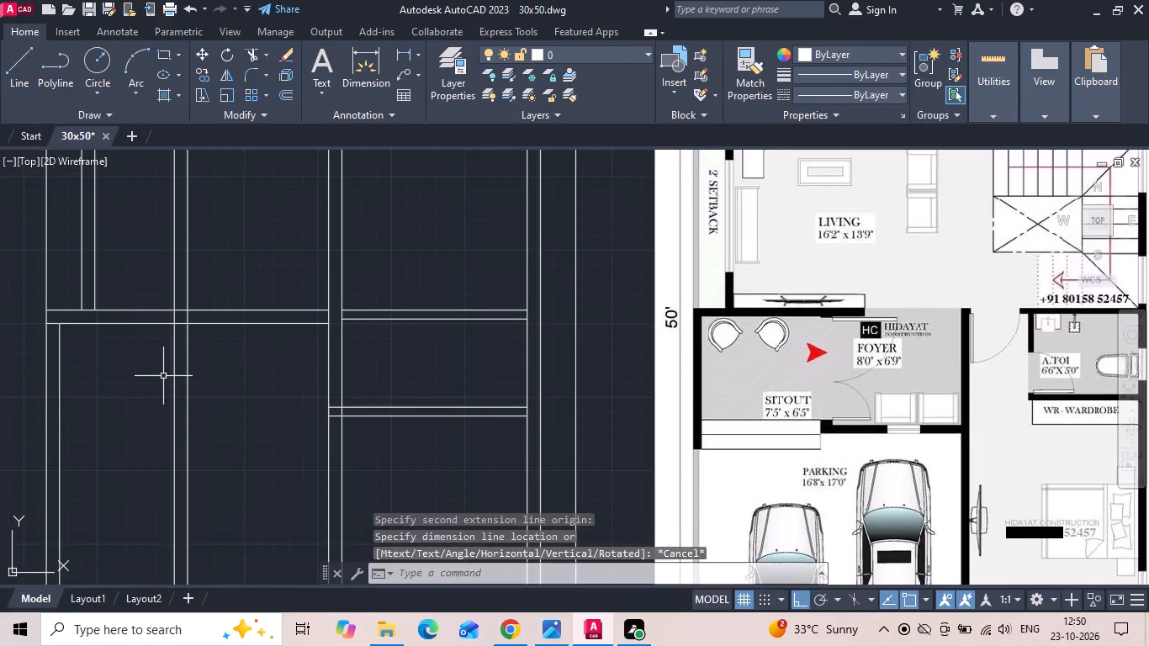
Measure the foyer's width from the sitout wall to Bedroom 1's vertical wall with a temporary linear dimension.
{"action": "key", "text": "space"}
{"action": "left_click", "coordinate": [183, 369]}
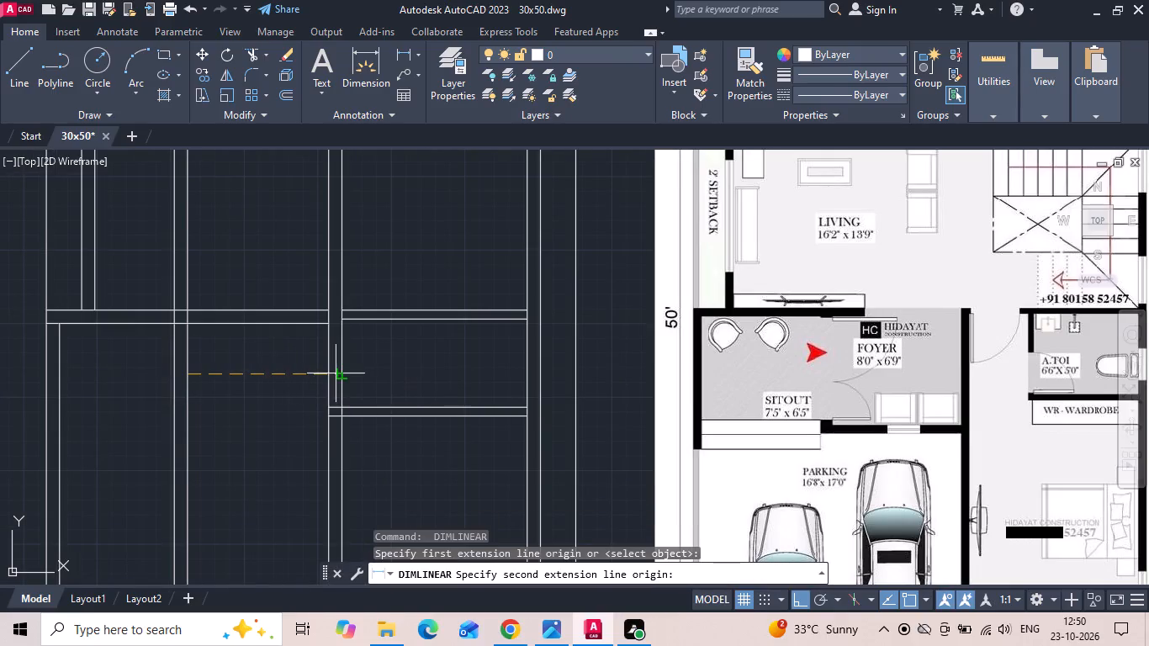
{"action": "left_click", "coordinate": [332, 375]}
{"action": "key", "text": "Escape"}
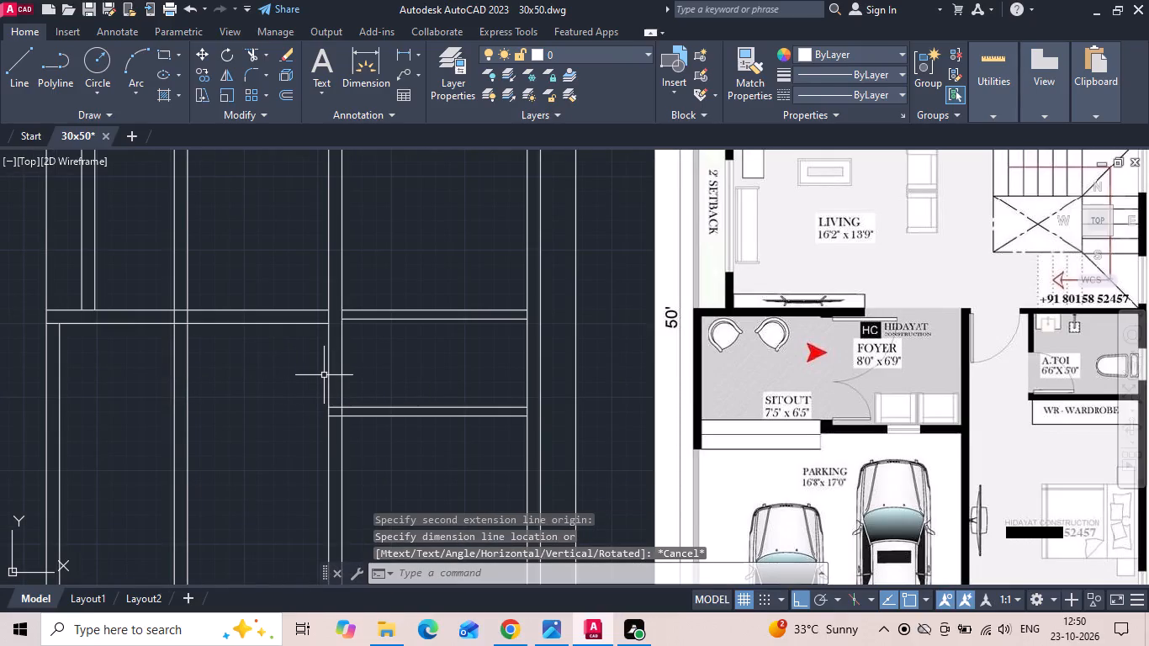
Offset the sitout-side horizontal wall line 6'5" toward the parking to set the sitout depth.
{"action": "middle_click_drag", "start_coordinate": [284, 382], "coordinate": [331, 377]}
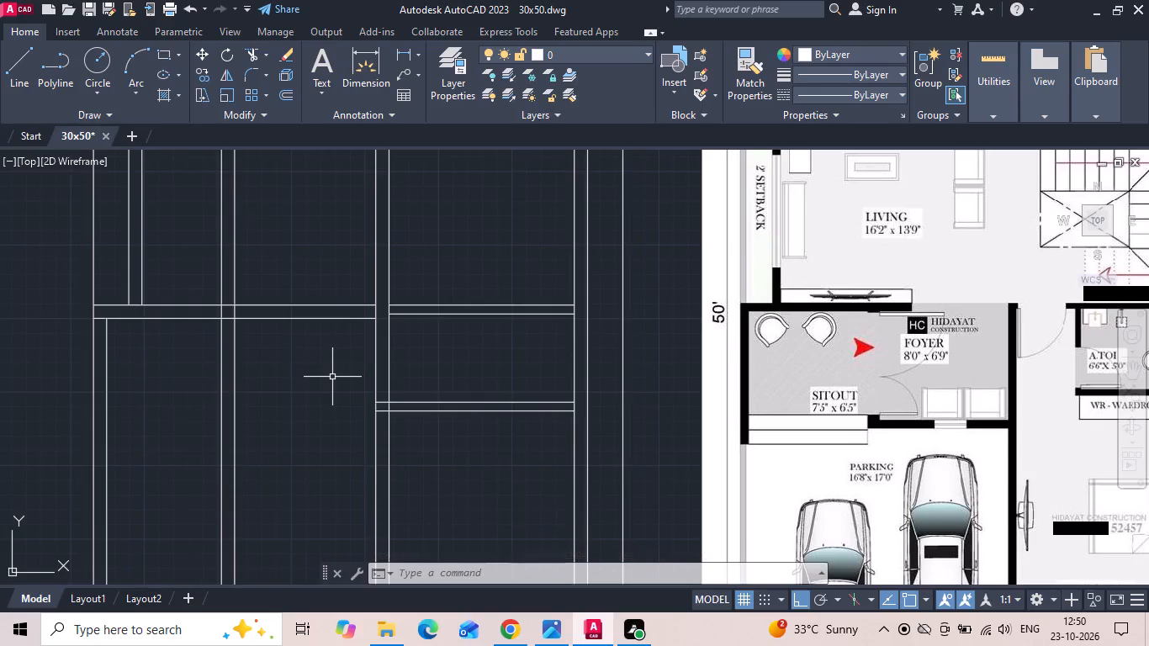
{"action": "type", "text": "o"}
{"action": "key", "text": "space"}
{"action": "type", "text": "6'5"}
{"action": "key", "text": "space"}
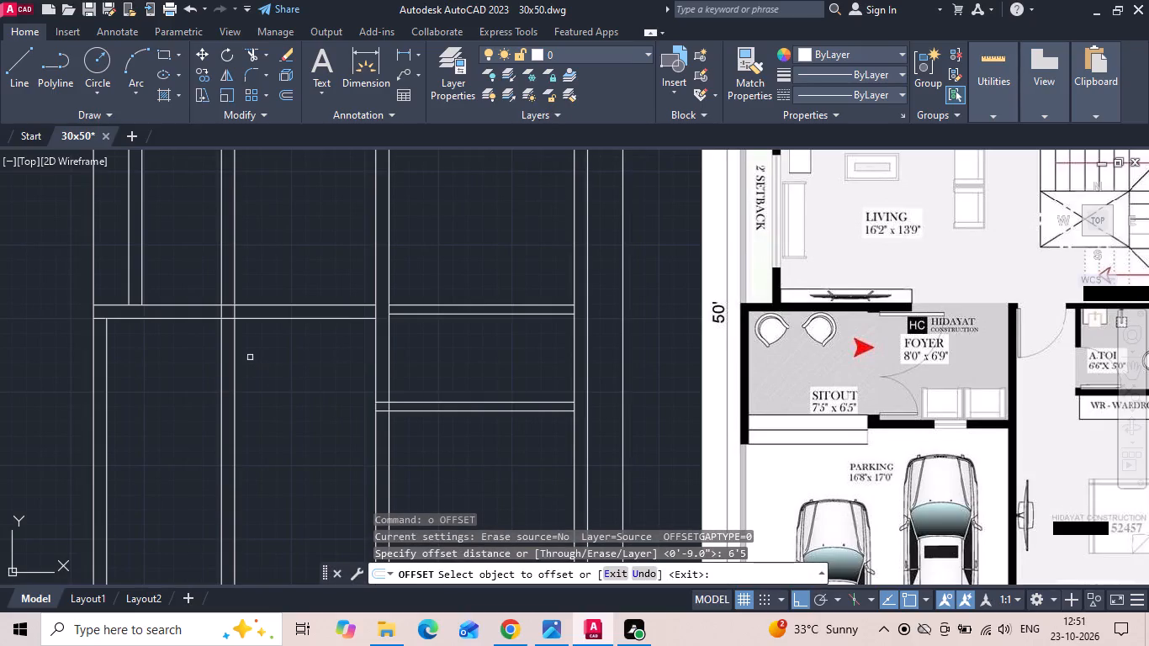
{"action": "left_click_drag", "start_coordinate": [262, 319], "coordinate": [266, 337]}
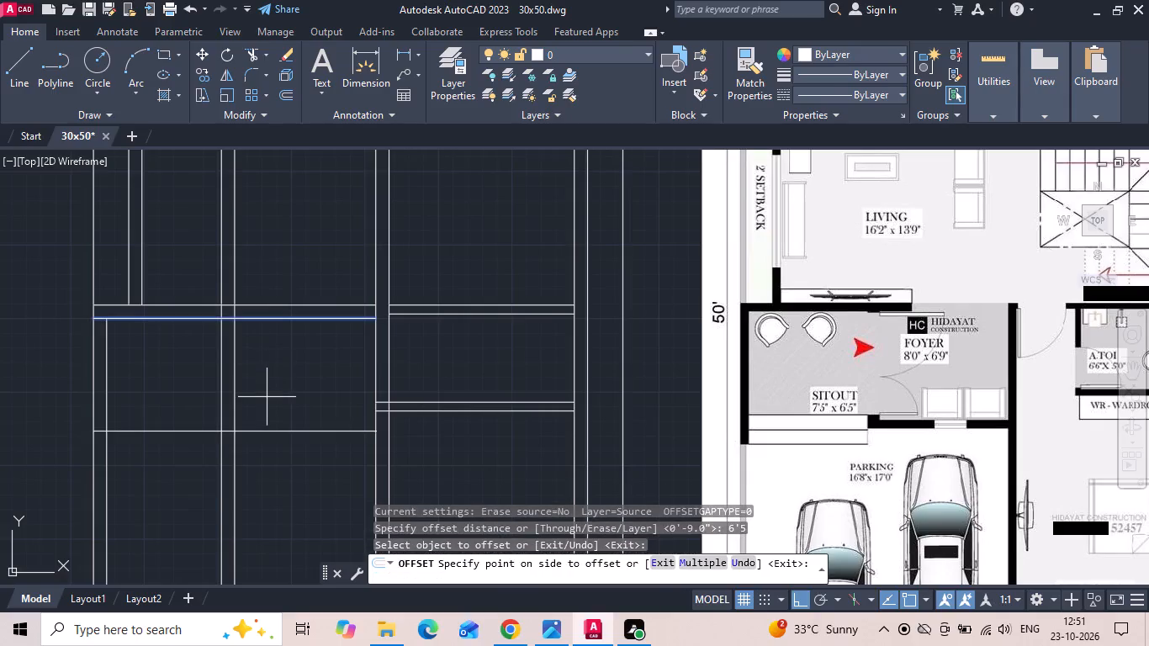
{"action": "left_click", "coordinate": [267, 397]}
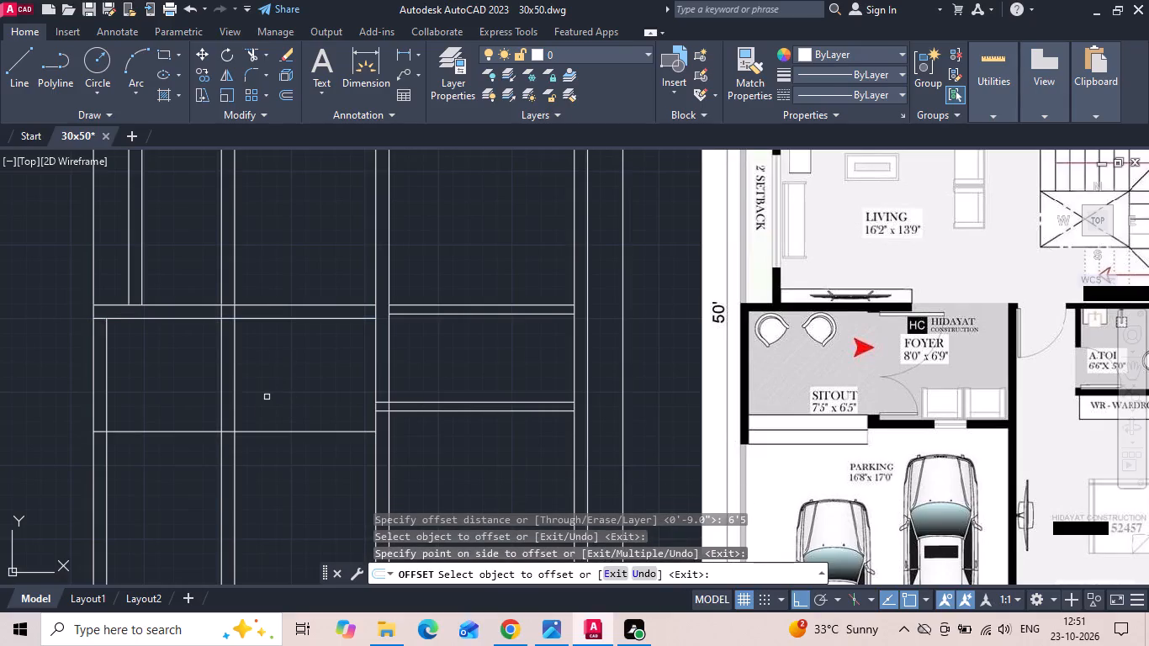
{"action": "key", "text": "Escape"}
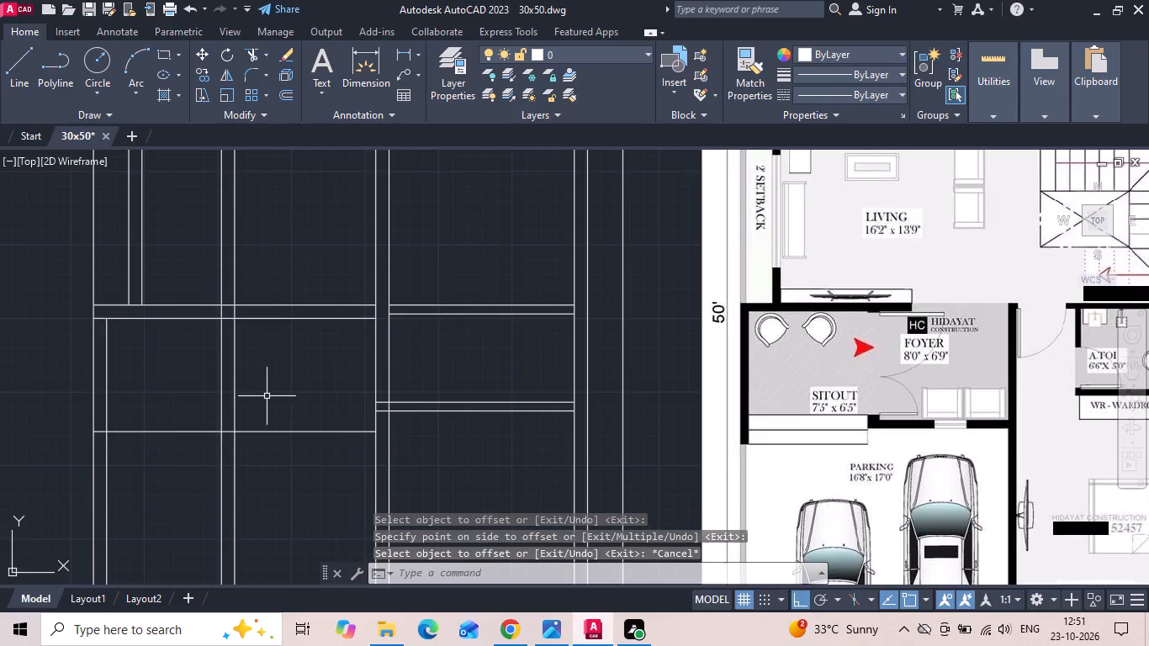
Offset the horizontal line between the sitout and parking 9" toward the parking to form the wall thickness.
{"action": "type", "text": "o 9"}
{"action": "key", "text": "space"}
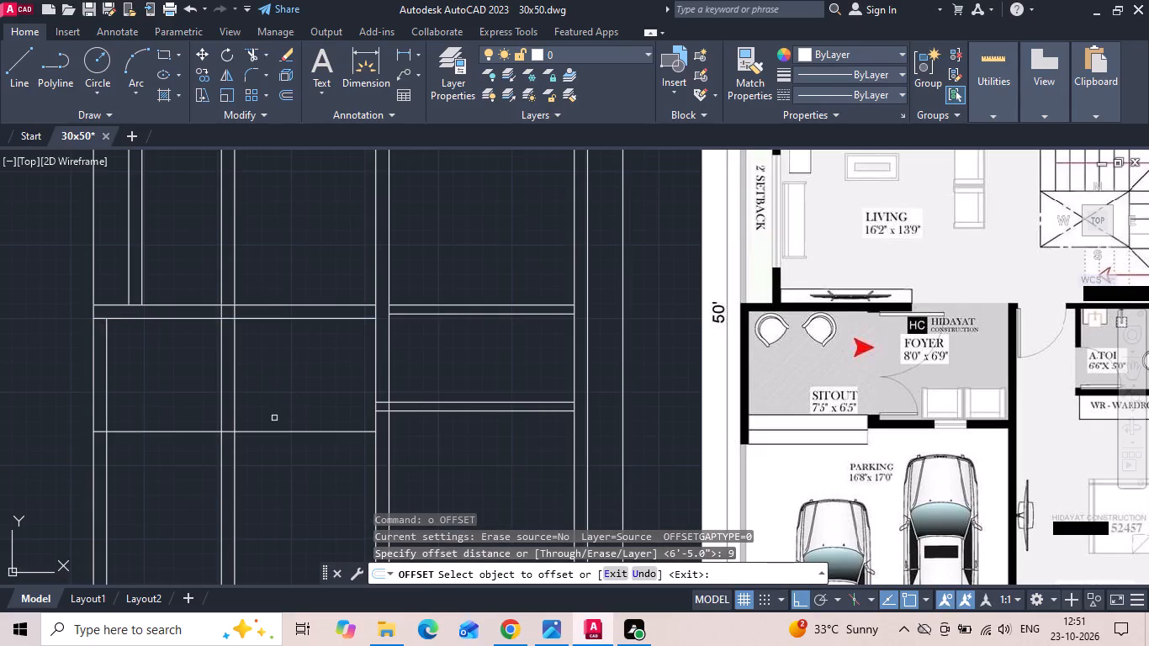
{"action": "left_click_drag", "start_coordinate": [278, 432], "coordinate": [279, 465]}
{"action": "left_click", "coordinate": [278, 472]}
{"action": "middle_click_drag", "start_coordinate": [280, 421], "coordinate": [417, 340]}
{"action": "key", "text": "Escape"}
Trim the sitout–foyer partition lines beyond the horizontal walls on the parking and living sides, and the inner outer-wall line below the sitout.
{"action": "type", "text": "tr"}
{"action": "key", "text": "space"}
{"action": "left_click_drag", "start_coordinate": [403, 410], "coordinate": [287, 421]}
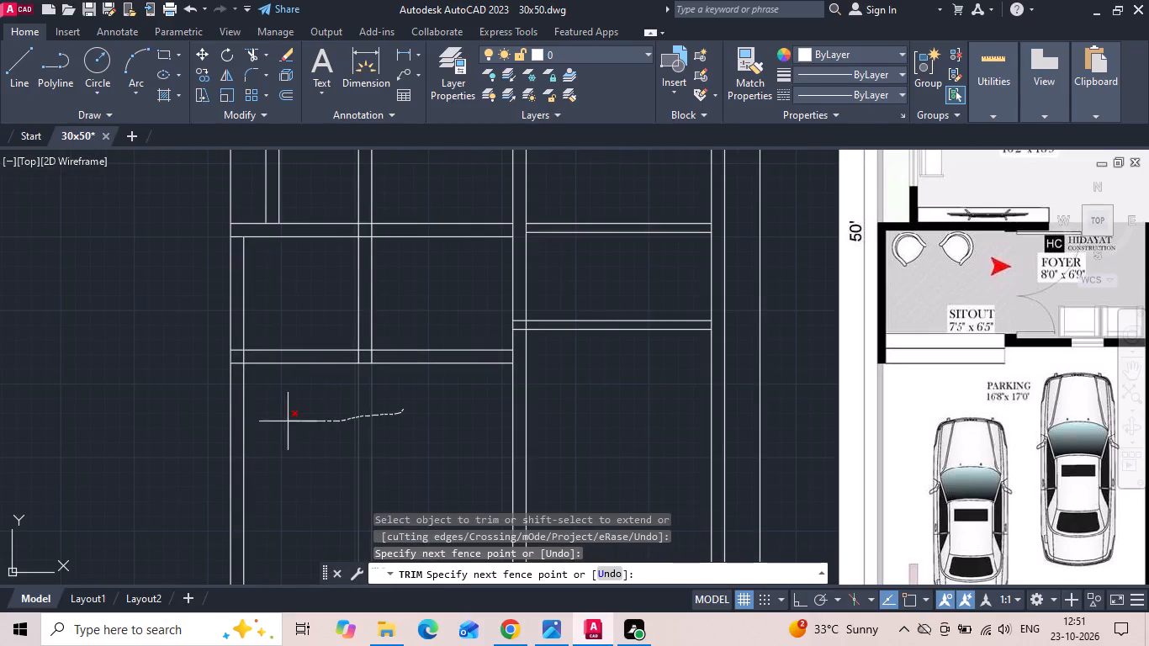
{"action": "left_click_drag", "start_coordinate": [287, 421], "coordinate": [239, 412]}
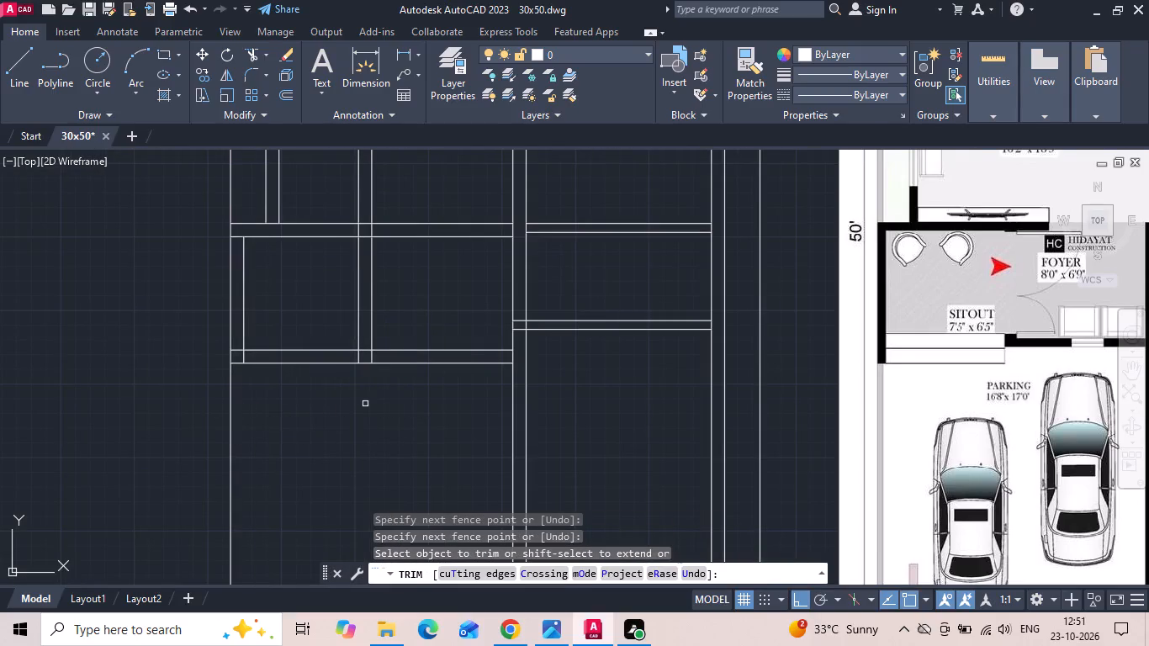
{"action": "scroll", "coordinate": [376, 430], "scroll_direction": "down", "scroll_amount": 1}
{"action": "scroll", "coordinate": [342, 251], "scroll_direction": "up", "scroll_amount": 1}
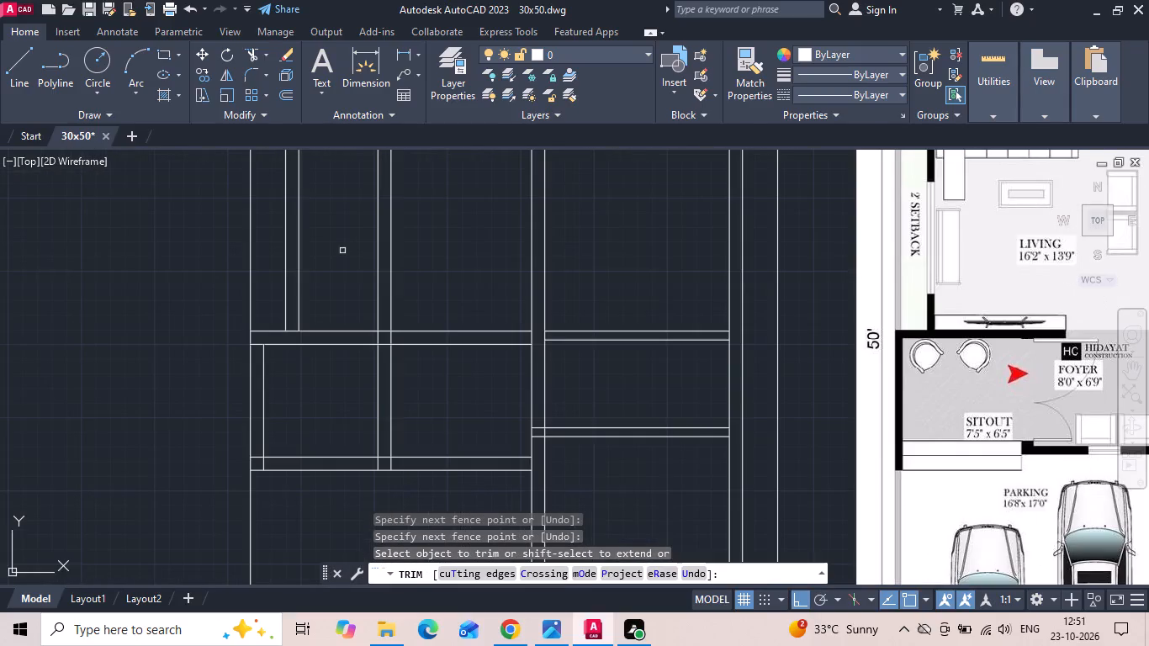
{"action": "left_click_drag", "start_coordinate": [346, 258], "coordinate": [410, 275]}
{"action": "key", "text": "Escape"}
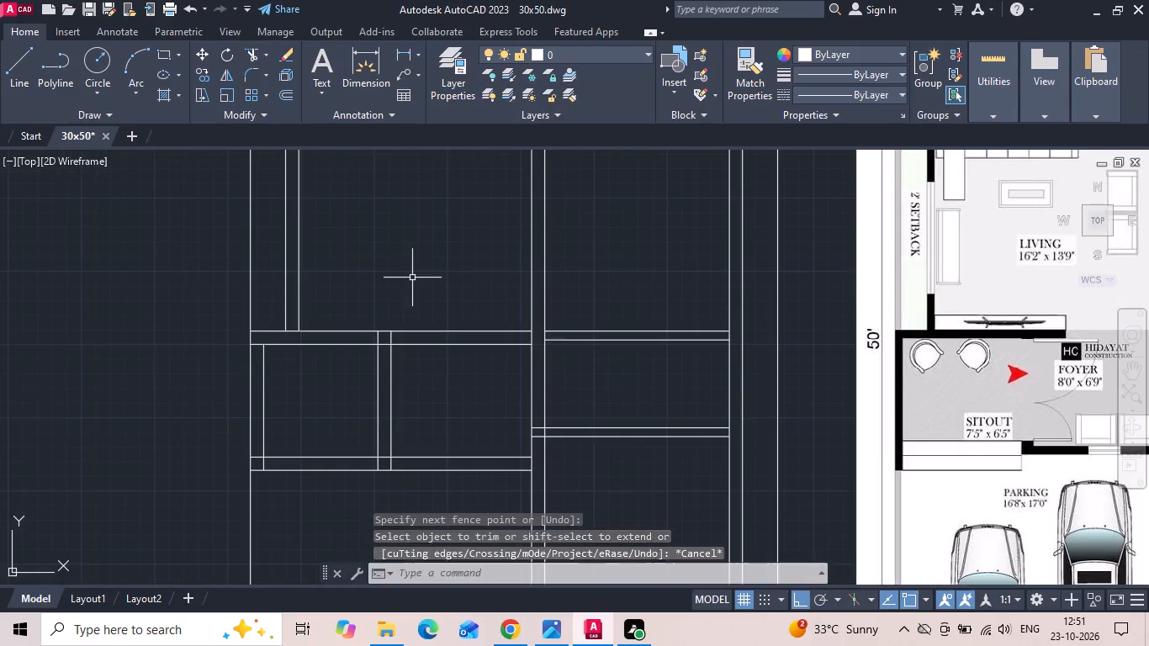
Save the drawing.
{"action": "key", "text": "ctrl+s"}
{"action": "key", "text": "ctrl+s"}
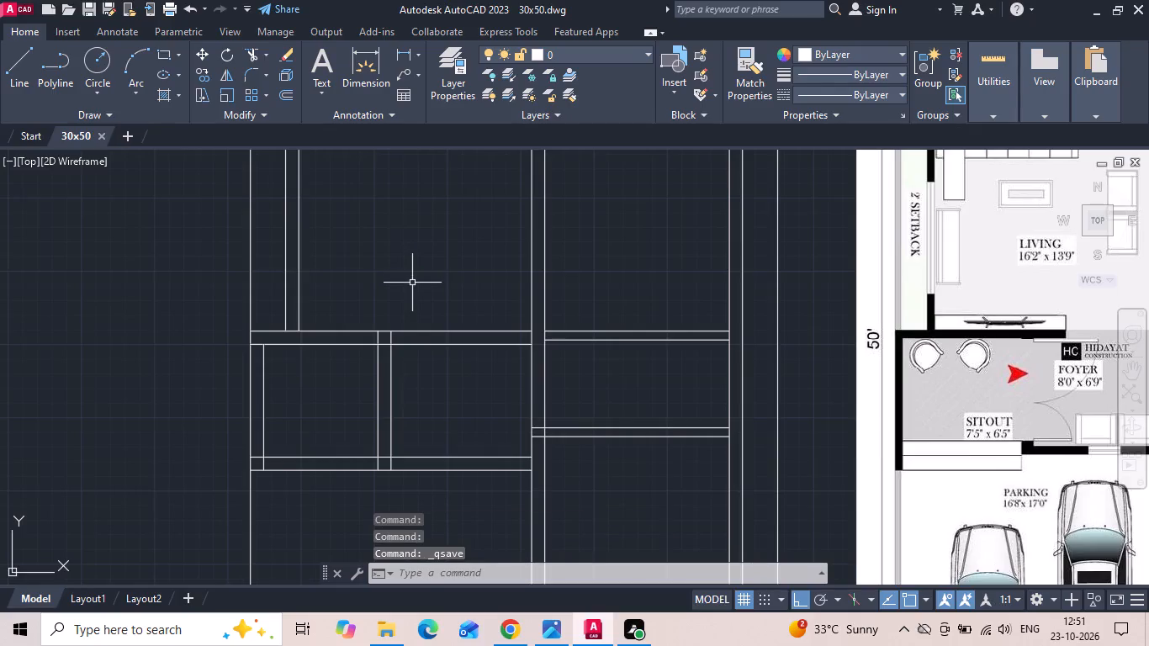
Offset the living-side line of the wall between living and sitout 13'9" toward the dining area to set the living depth.
{"action": "scroll", "coordinate": [408, 359], "scroll_direction": "down", "scroll_amount": 1}
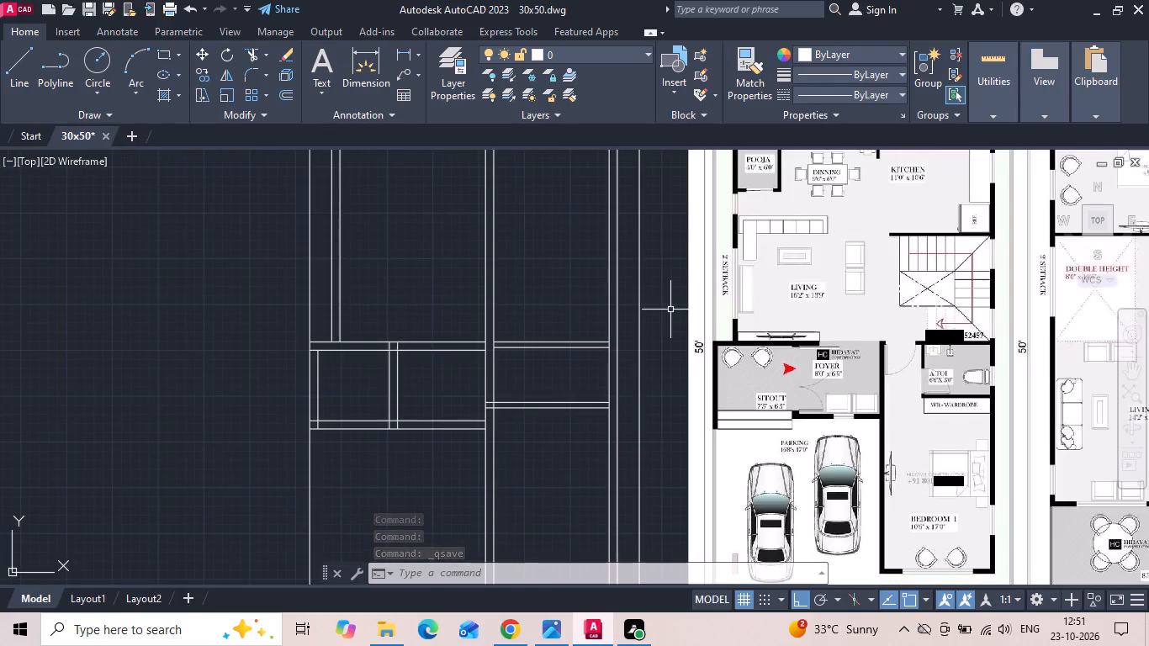
{"action": "middle_click_drag", "start_coordinate": [697, 331], "coordinate": [715, 368]}
{"action": "scroll", "coordinate": [823, 291], "scroll_direction": "up", "scroll_amount": 2}
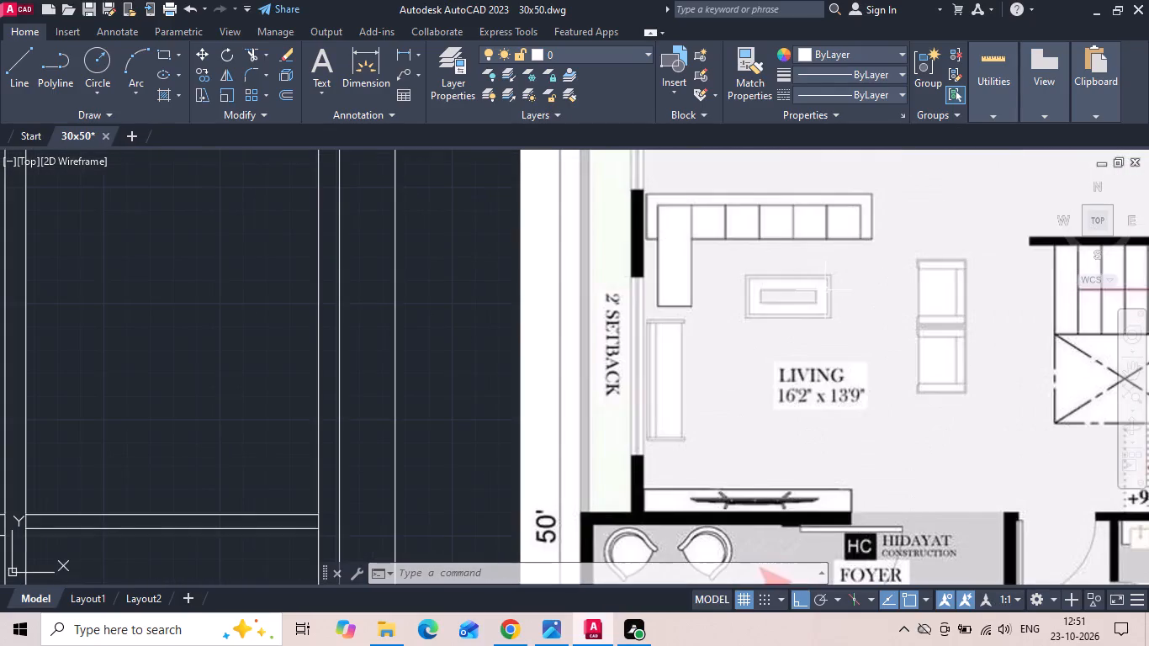
{"action": "type", "text": "o"}
{"action": "key", "text": "space"}
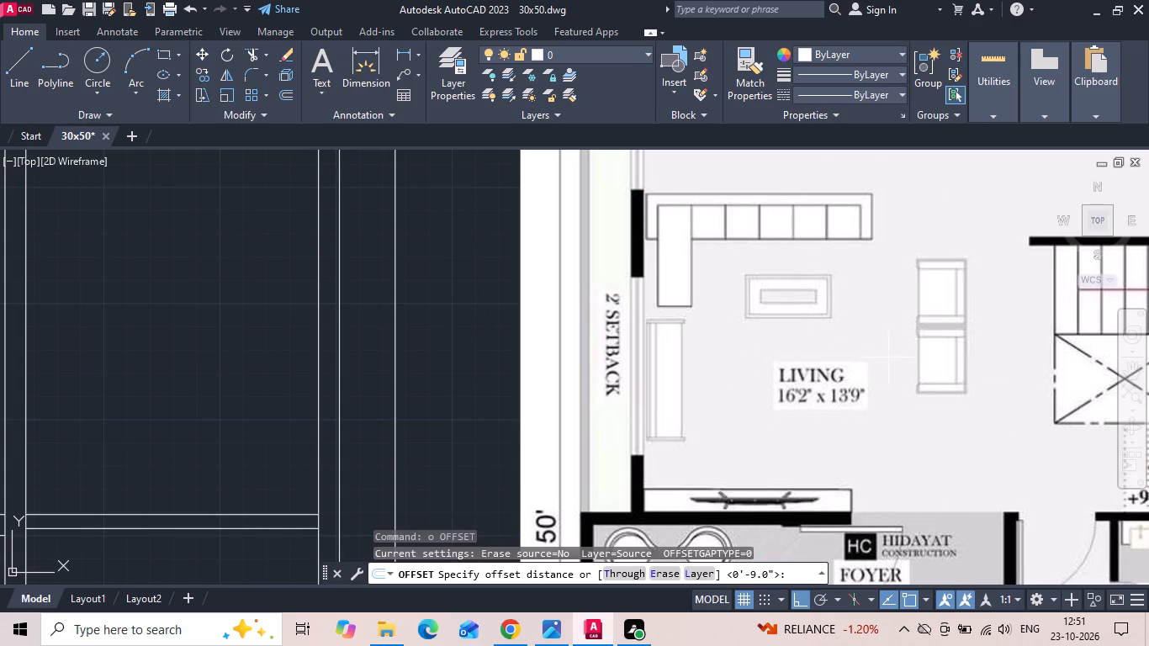
{"action": "key", "text": "1"}
{"action": "type", "text": "3'"}
{"action": "type", "text": "9"}
{"action": "key", "text": "space"}
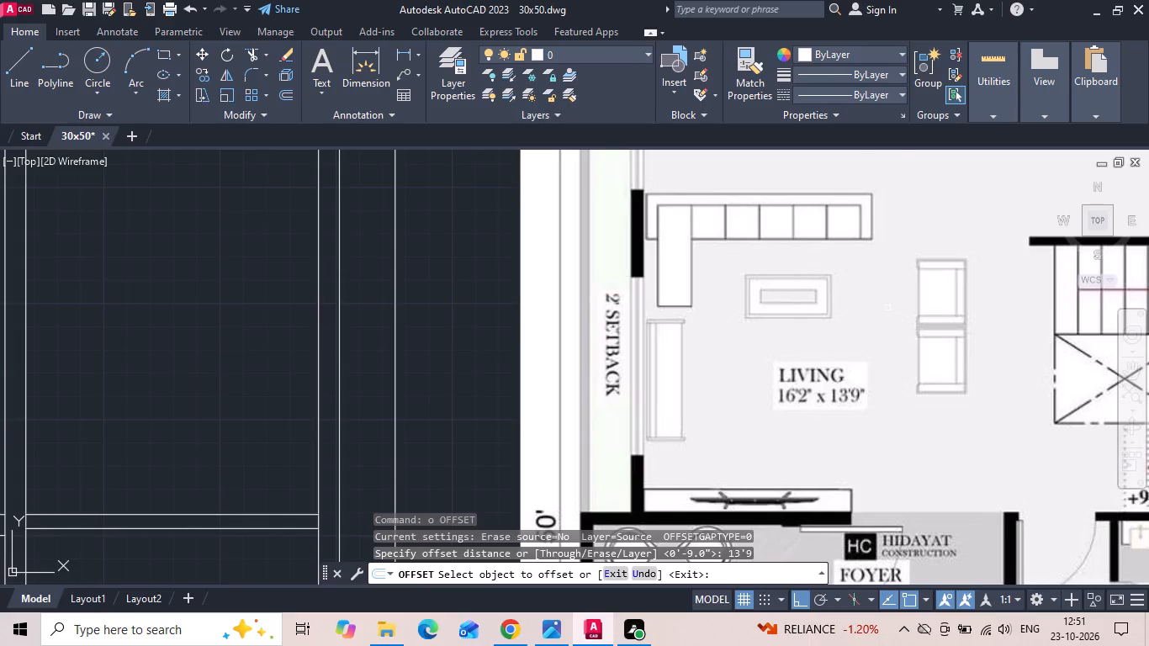
{"action": "scroll", "coordinate": [887, 351], "scroll_direction": "down", "scroll_amount": 1}
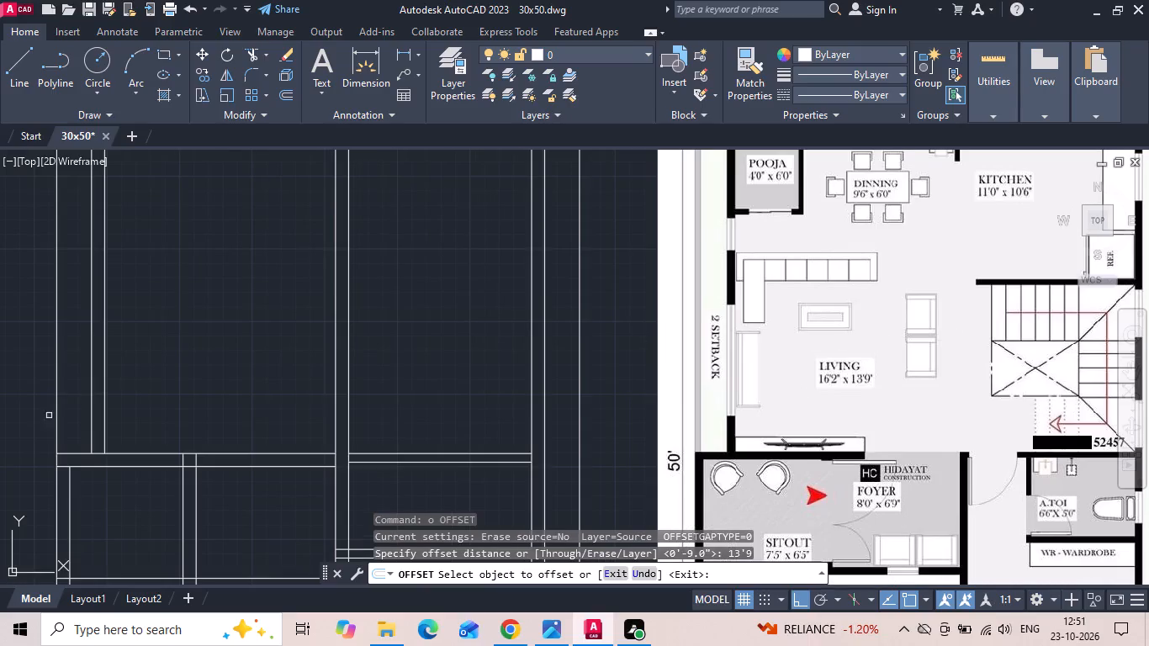
{"action": "left_click", "coordinate": [181, 455]}
{"action": "left_click", "coordinate": [180, 384]}
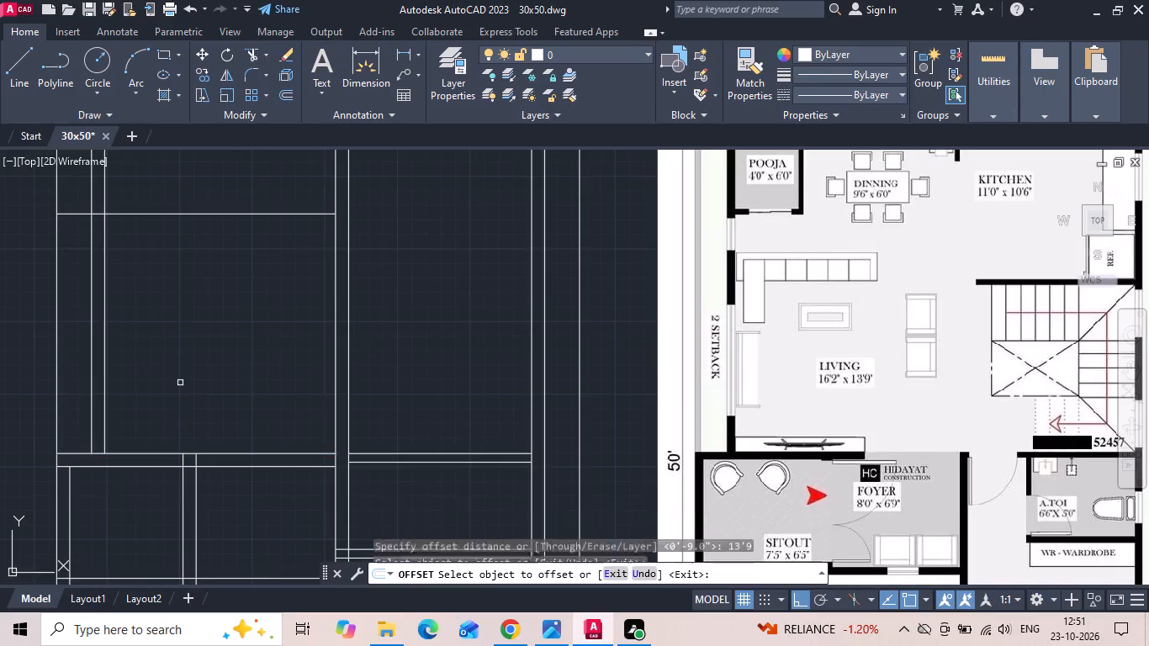
{"action": "middle_click_drag", "start_coordinate": [194, 360], "coordinate": [319, 471]}
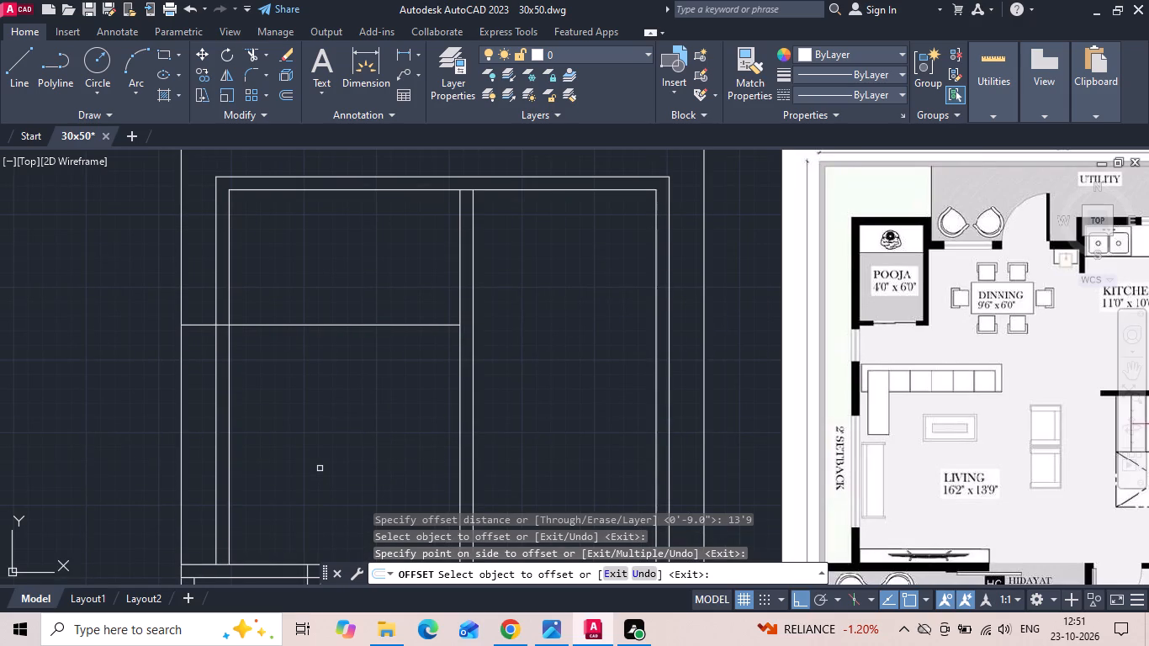
{"action": "key", "text": "Escape"}
Measure the distance from the rear wall's inner line to the living-depth line with a temporary linear dimension.
{"action": "left_click", "coordinate": [397, 58]}
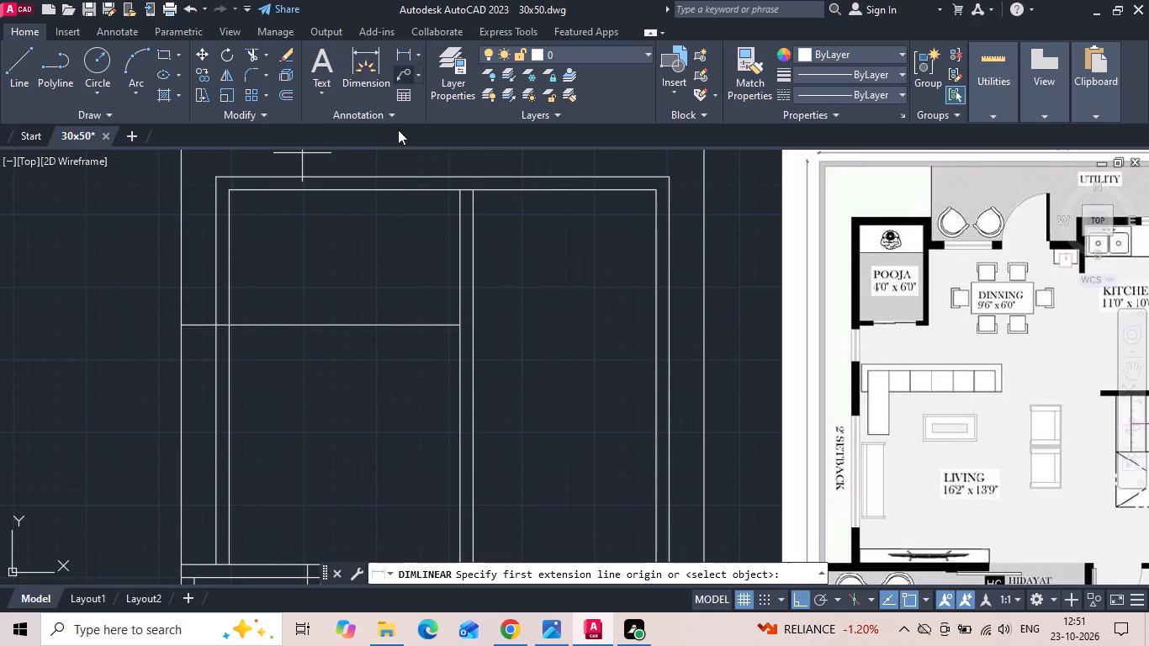
{"action": "left_click", "coordinate": [380, 194]}
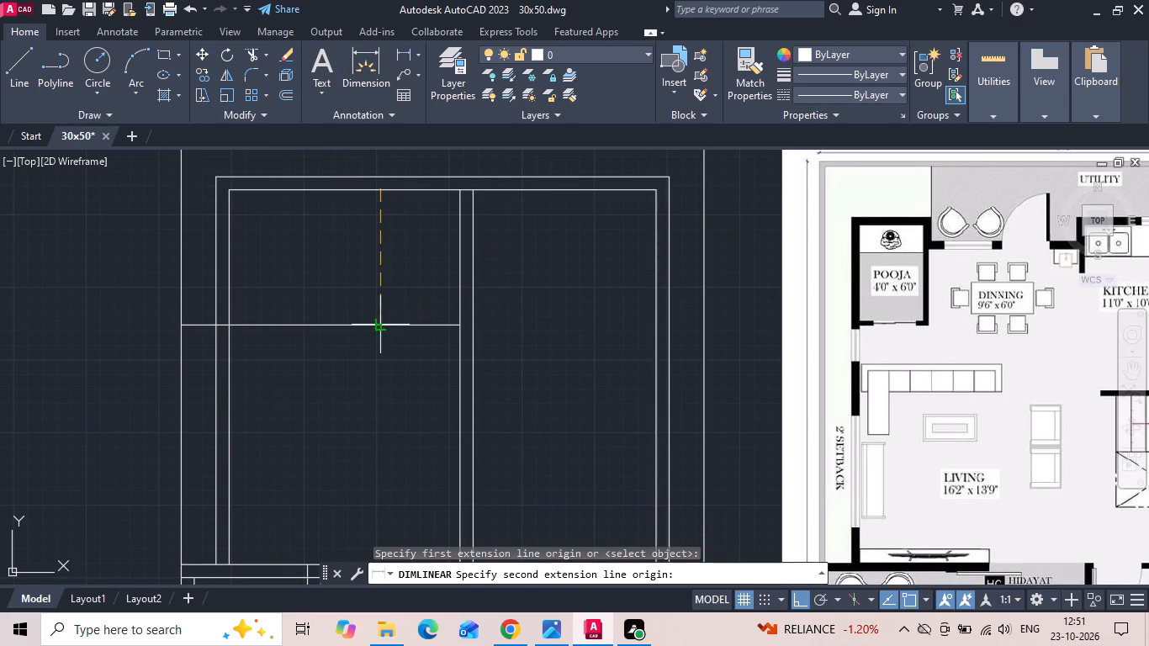
{"action": "left_click", "coordinate": [379, 325]}
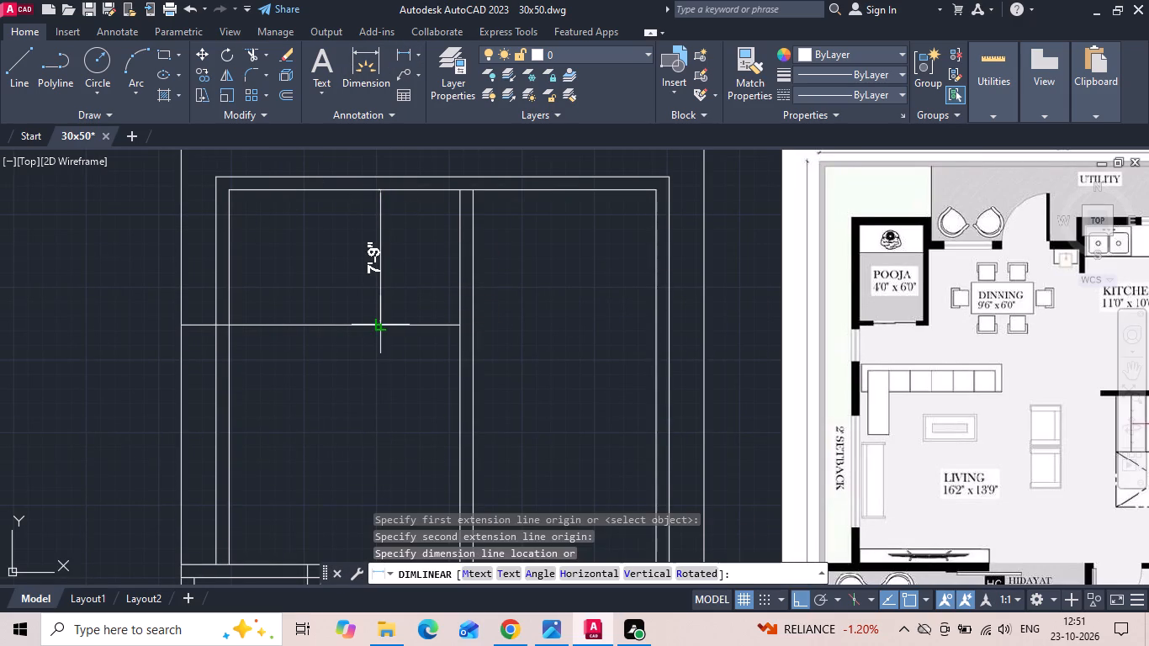
{"action": "key", "text": "Escape"}
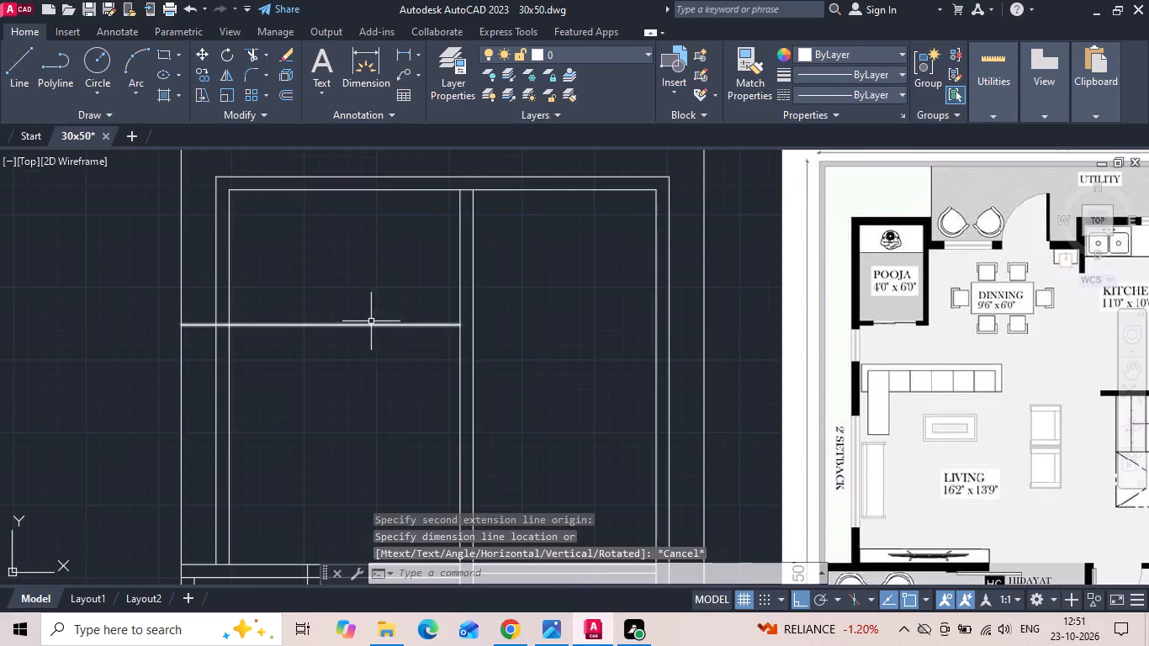
Move both lines of the rear wall 12" inward, away from the rear plot boundary.
{"action": "scroll", "coordinate": [368, 319], "scroll_direction": "down", "scroll_amount": 1}
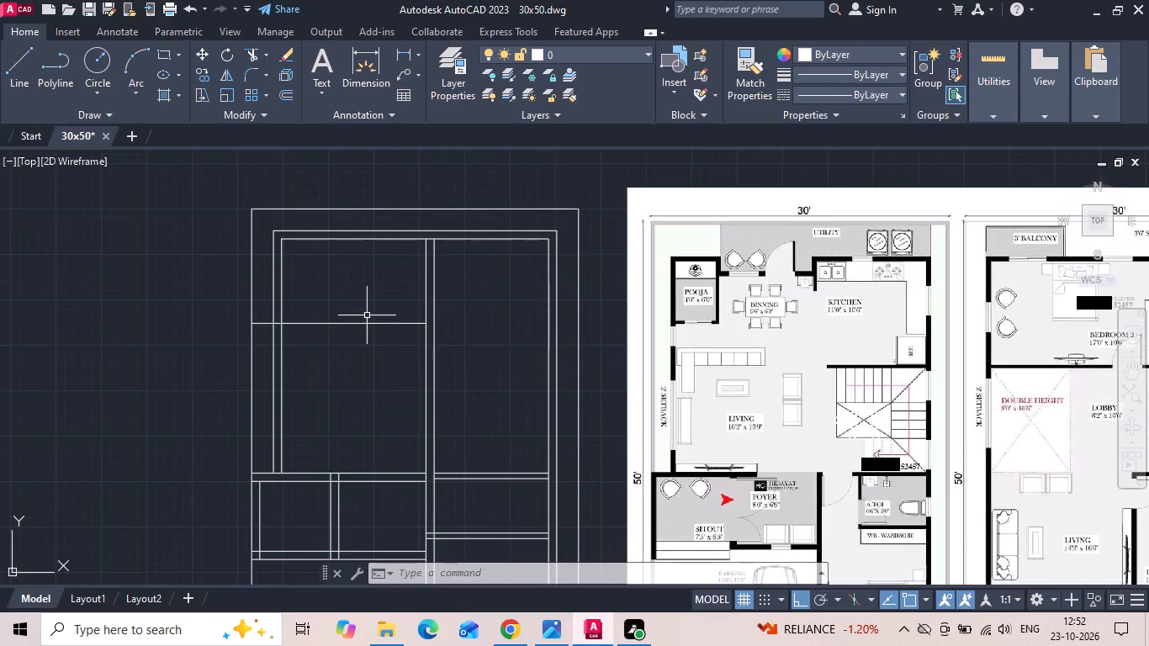
{"action": "middle_click_drag", "start_coordinate": [673, 304], "coordinate": [509, 319]}
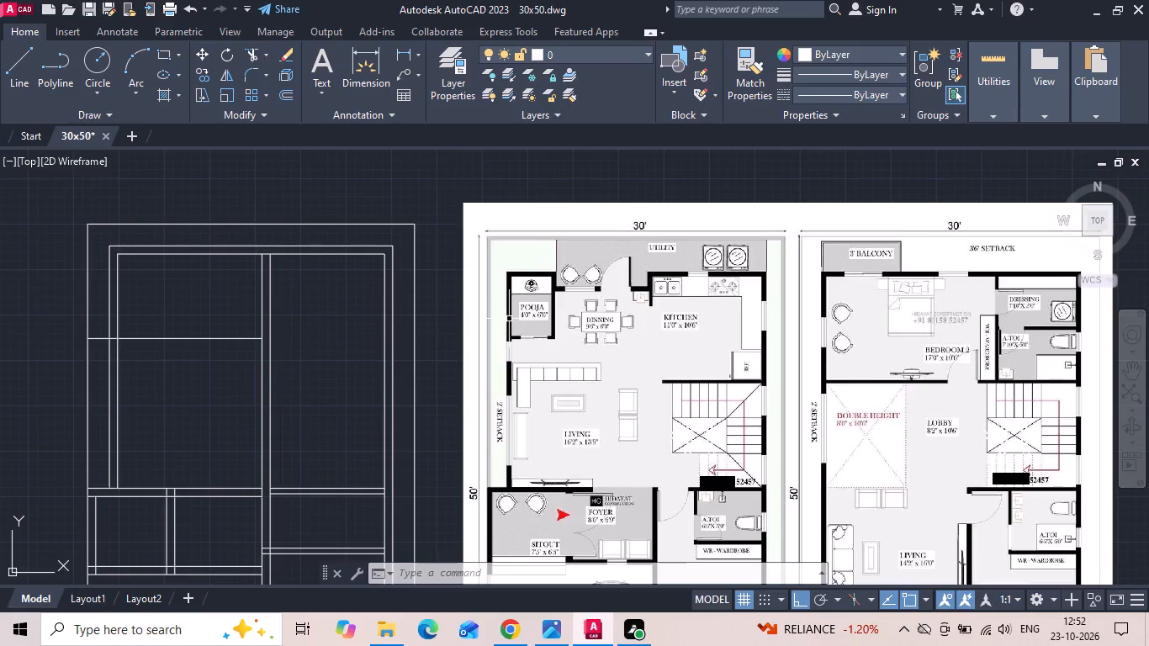
{"action": "scroll", "coordinate": [203, 226], "scroll_direction": "up", "scroll_amount": 1}
{"action": "left_click_drag", "start_coordinate": [242, 248], "coordinate": [237, 264]}
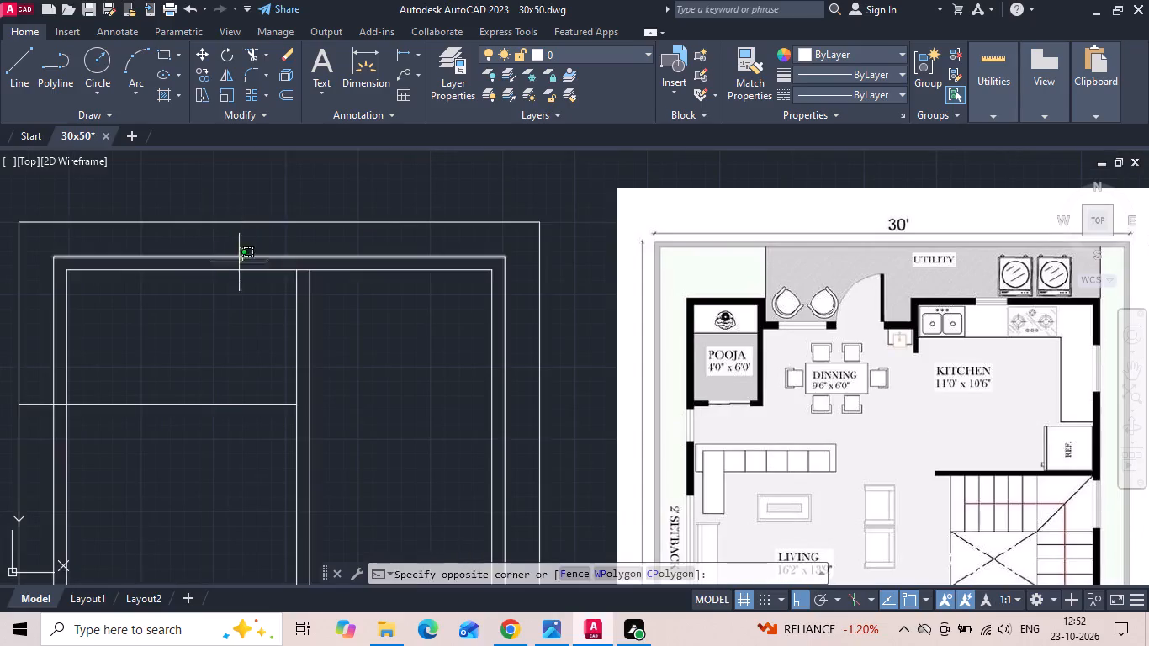
{"action": "left_click", "coordinate": [220, 288]}
{"action": "right_click", "coordinate": [219, 289]}
{"action": "left_click", "coordinate": [251, 327]}
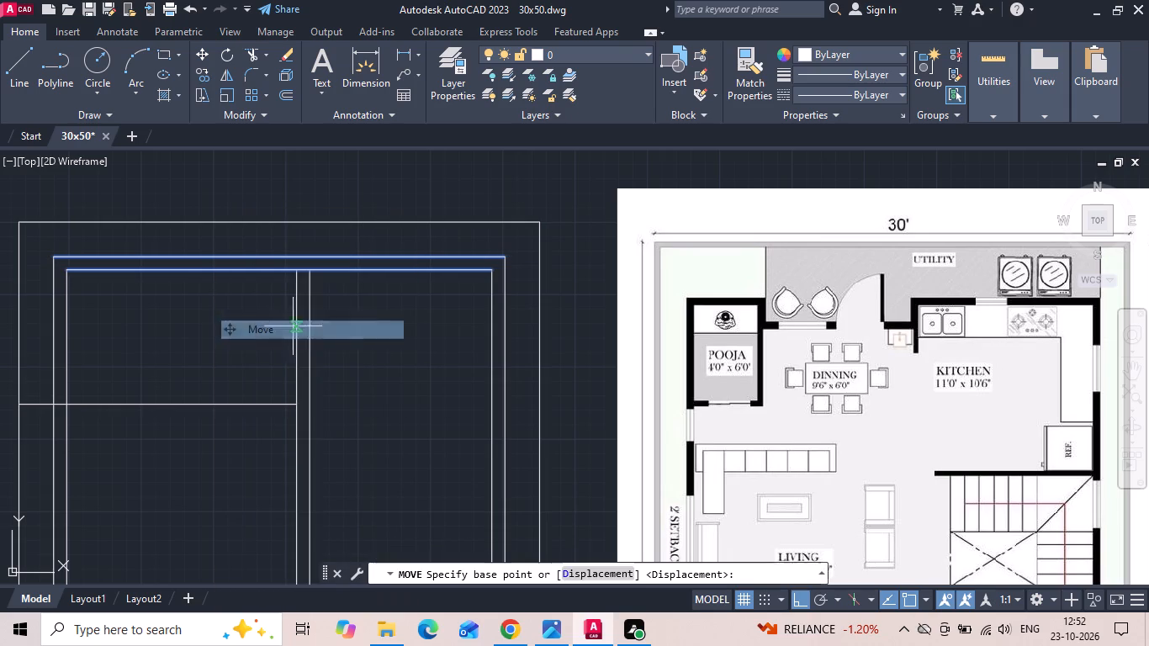
{"action": "left_click_drag", "start_coordinate": [371, 337], "coordinate": [373, 363]}
{"action": "type", "text": "12"}
{"action": "key", "text": "space"}
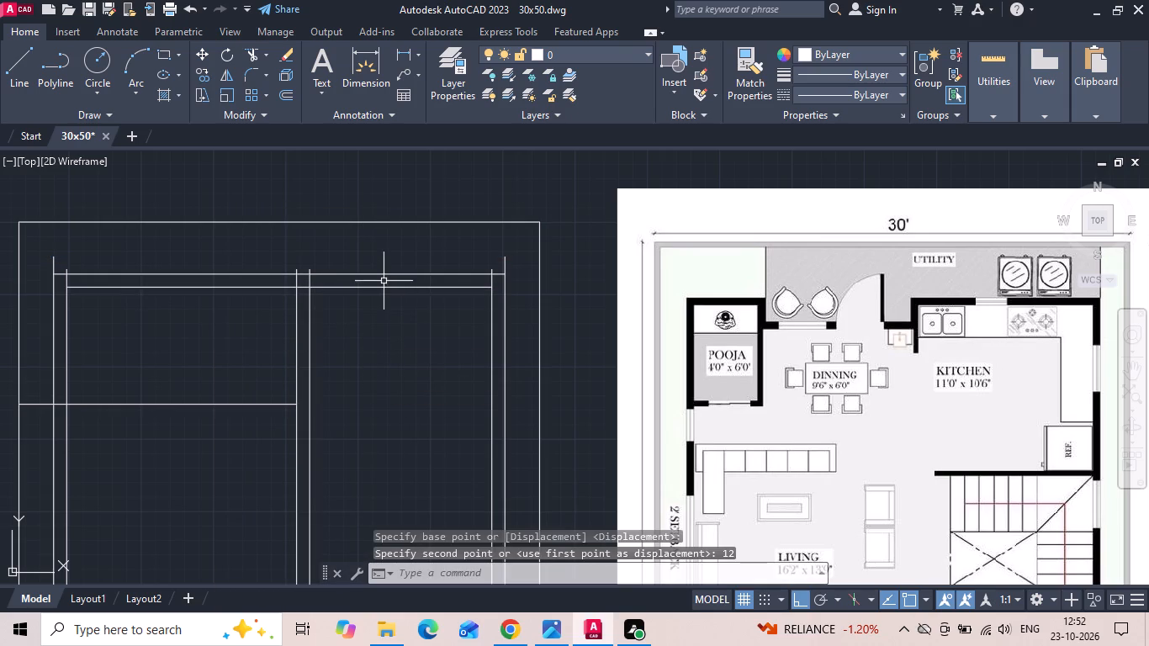
Copy the rear wall's inner line 10'6" toward the staircase area to set the kitchen depth.
{"action": "left_click_drag", "start_coordinate": [384, 281], "coordinate": [384, 292]}
{"action": "left_click", "coordinate": [384, 309]}
{"action": "right_click", "coordinate": [383, 310]}
{"action": "left_click", "coordinate": [405, 326]}
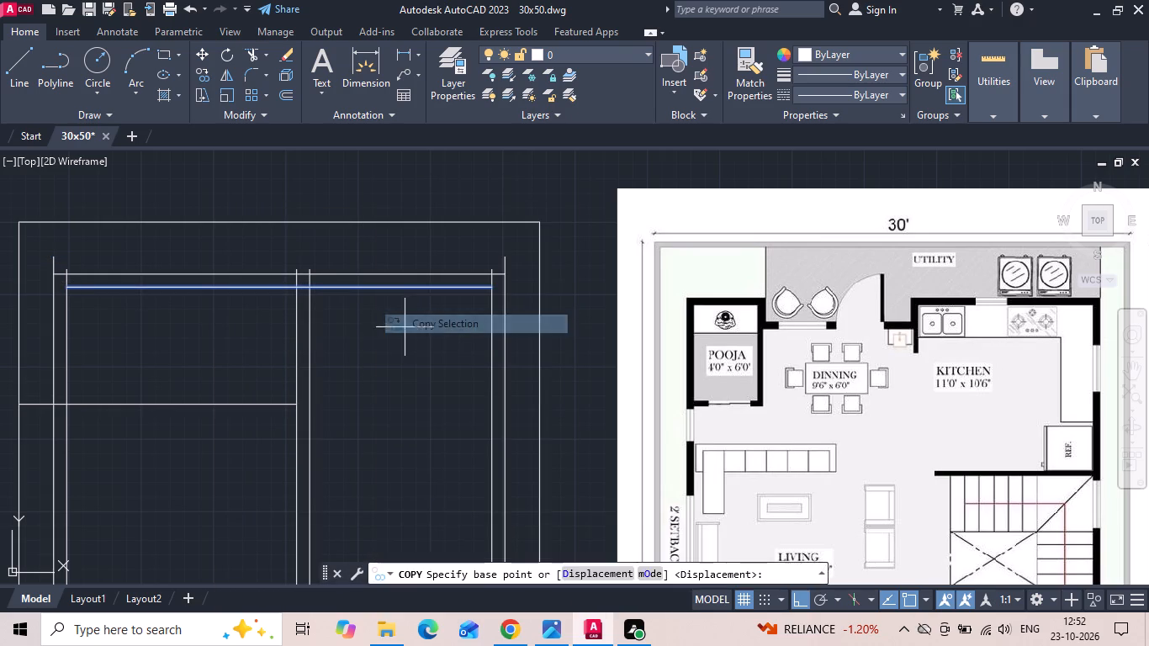
{"action": "left_click_drag", "start_coordinate": [408, 334], "coordinate": [417, 390]}
{"action": "key", "text": "1"}
{"action": "type", "text": "0'"}
{"action": "type", "text": "6"}
{"action": "key", "text": "space"}
{"action": "key", "text": "Escape"}
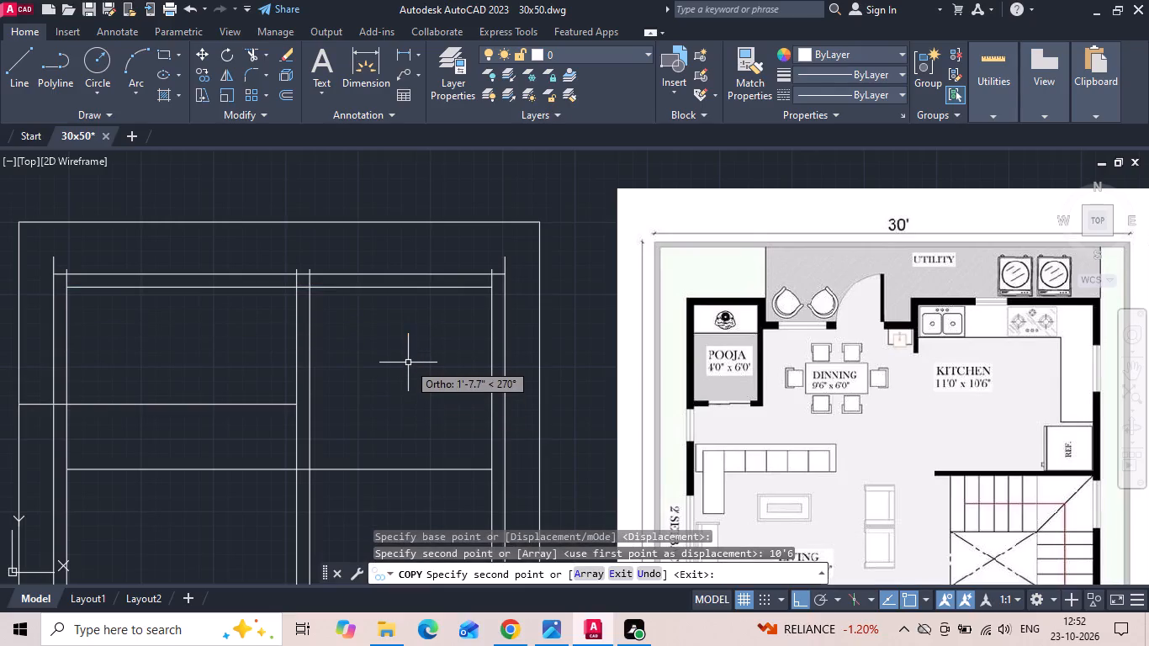
Offset the kitchen-depth line 6" toward the staircase to form the wall between kitchen and stairs.
{"action": "type", "text": "o"}
{"action": "key", "text": "space"}
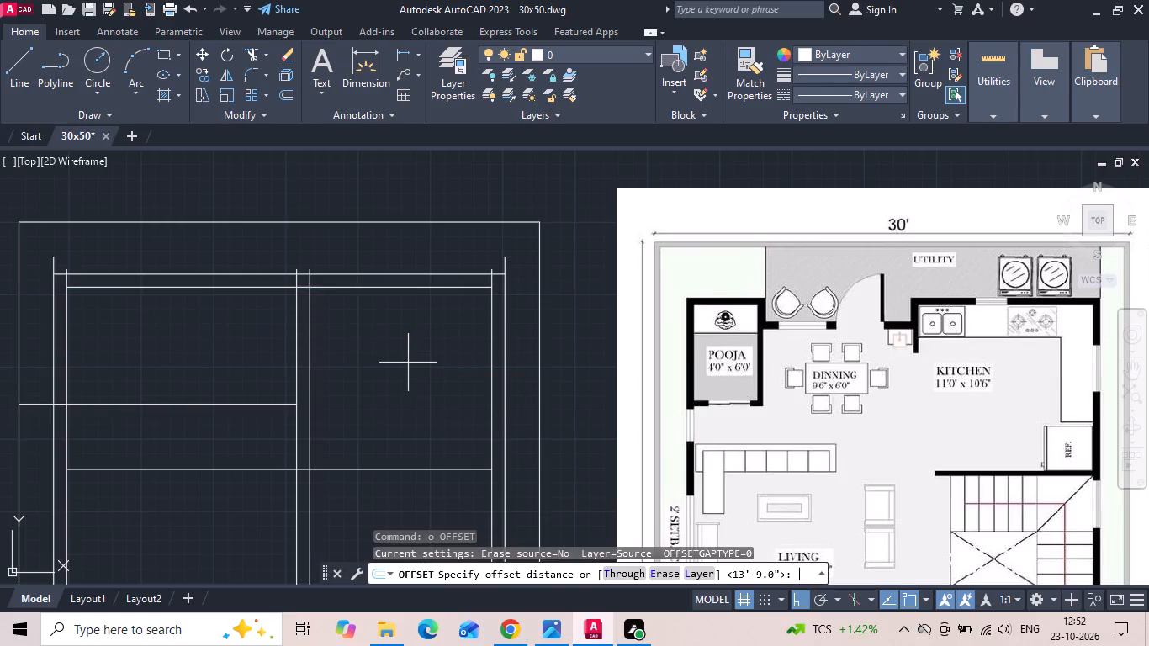
{"action": "type", "text": "6"}
{"action": "key", "text": "space"}
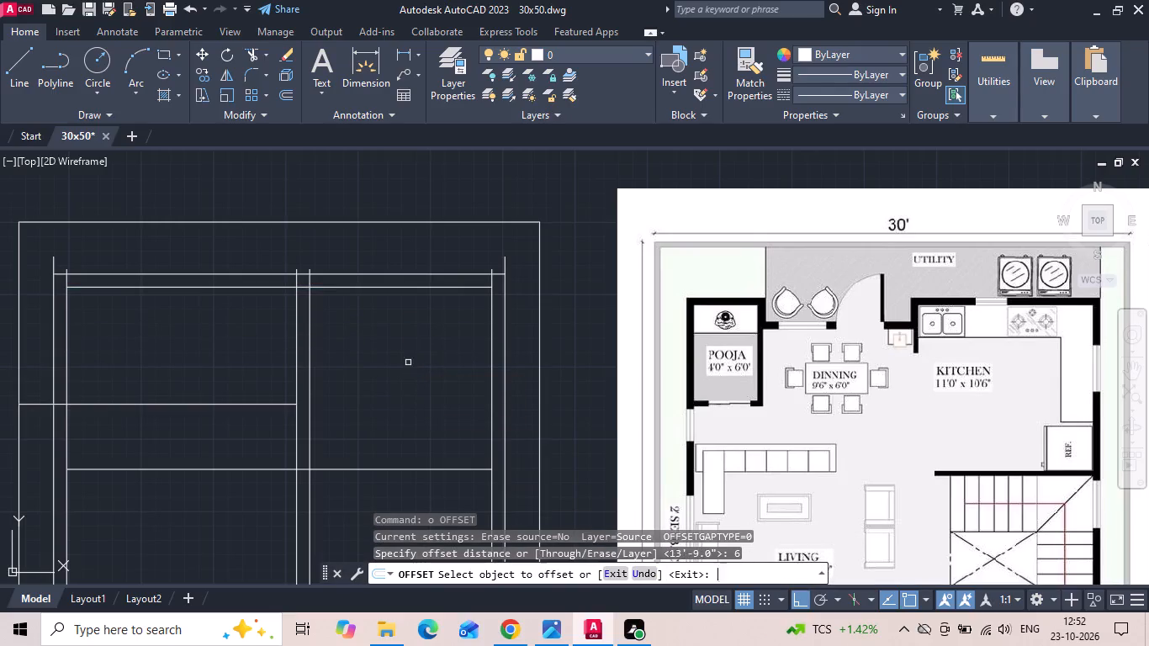
{"action": "middle_click_drag", "start_coordinate": [410, 364], "coordinate": [415, 303]}
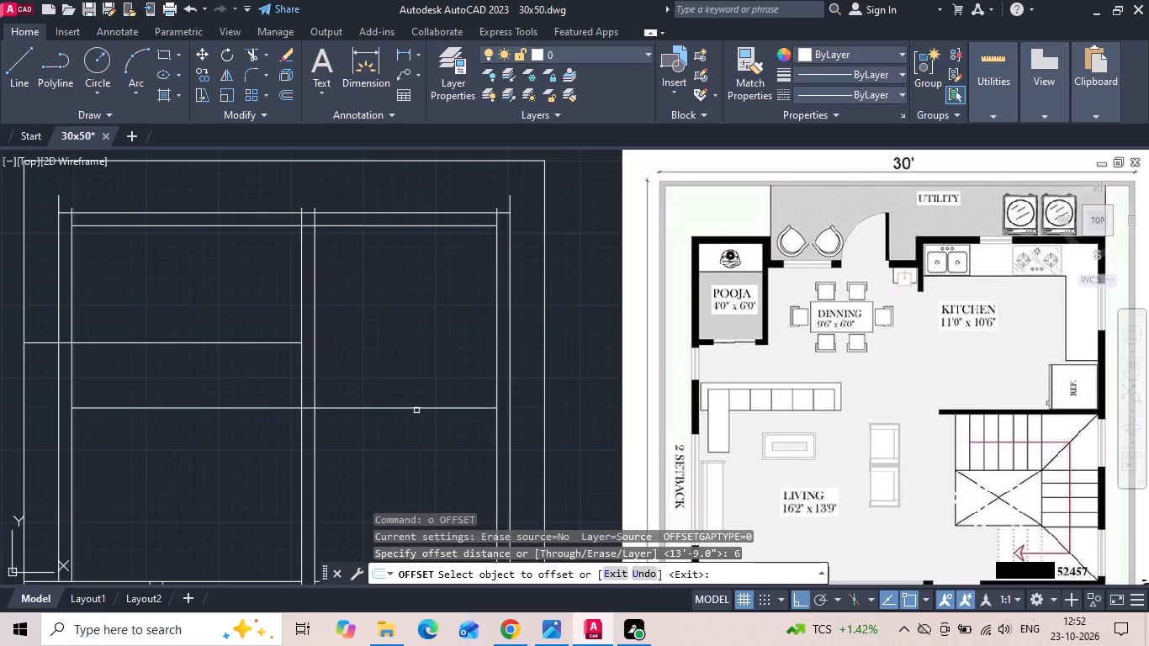
{"action": "left_click_drag", "start_coordinate": [416, 408], "coordinate": [409, 463]}
{"action": "left_click", "coordinate": [406, 464]}
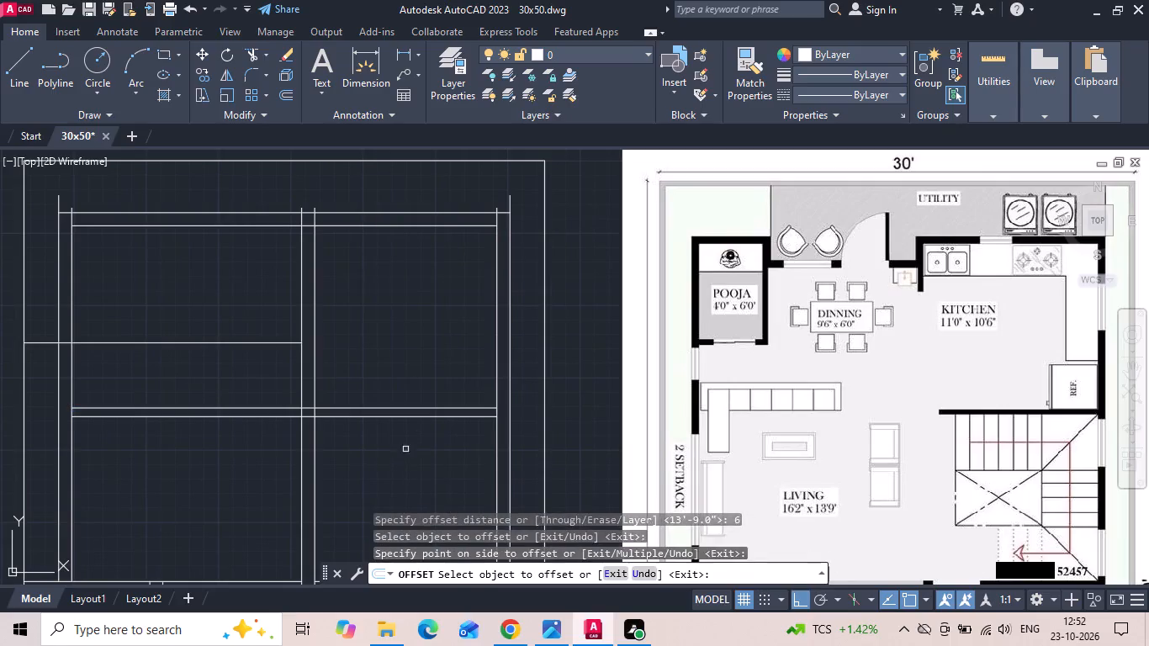
{"action": "middle_click_drag", "start_coordinate": [422, 415], "coordinate": [447, 315]}
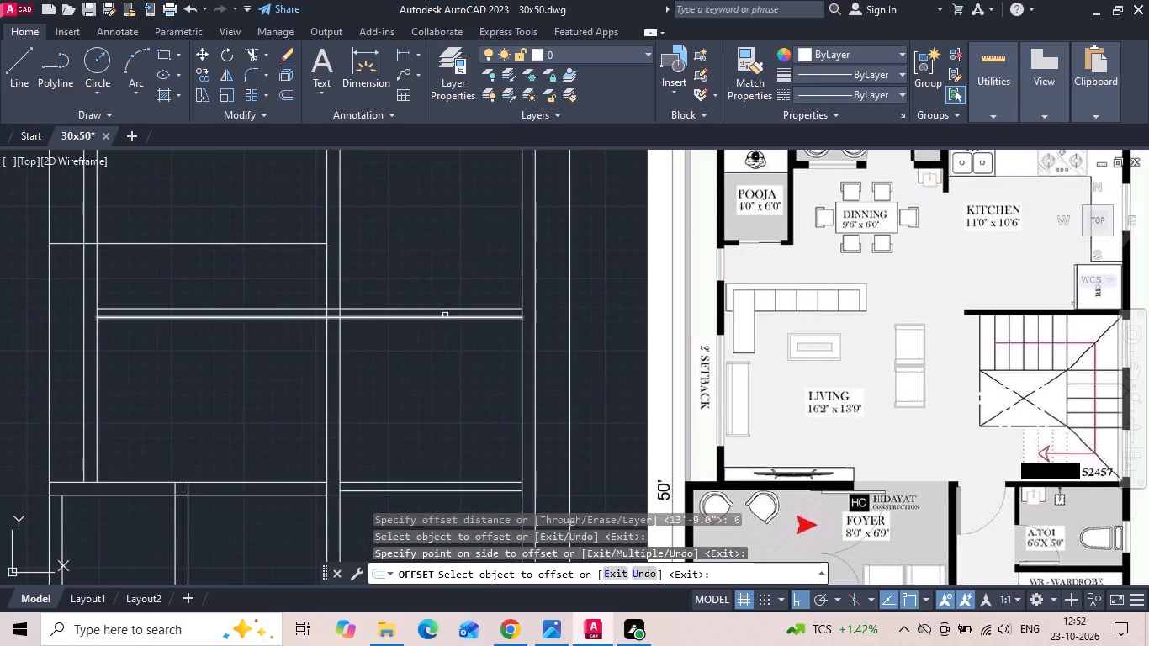
{"action": "key", "text": "Escape"}
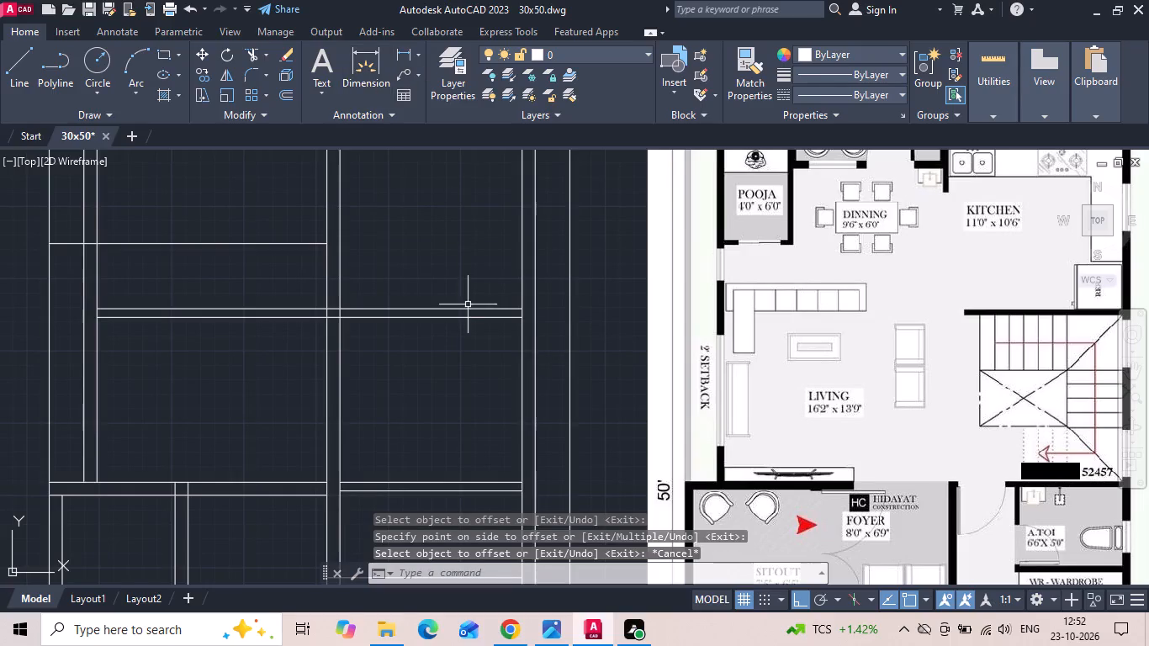
Offset the stair-side lines of the kitchen wall and the attached toilet wall 3' into the staircase area for the flight widths.
{"action": "type", "text": "o 3'"}
{"action": "key", "text": "Return"}
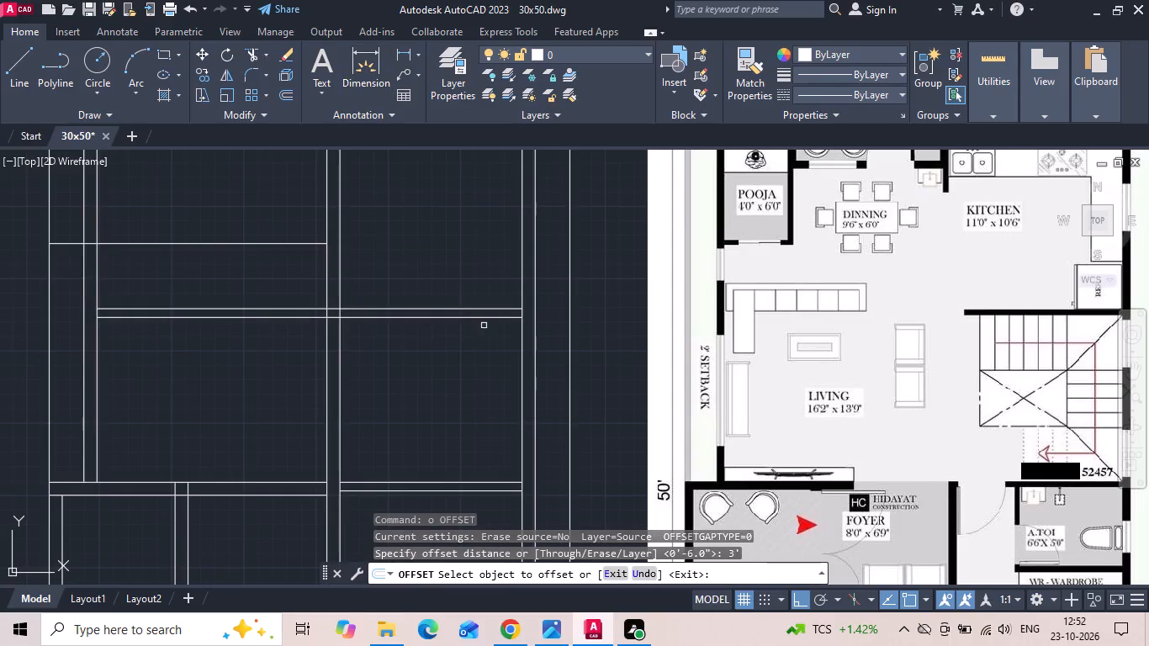
{"action": "left_click_drag", "start_coordinate": [484, 318], "coordinate": [484, 354]}
{"action": "left_click", "coordinate": [476, 392]}
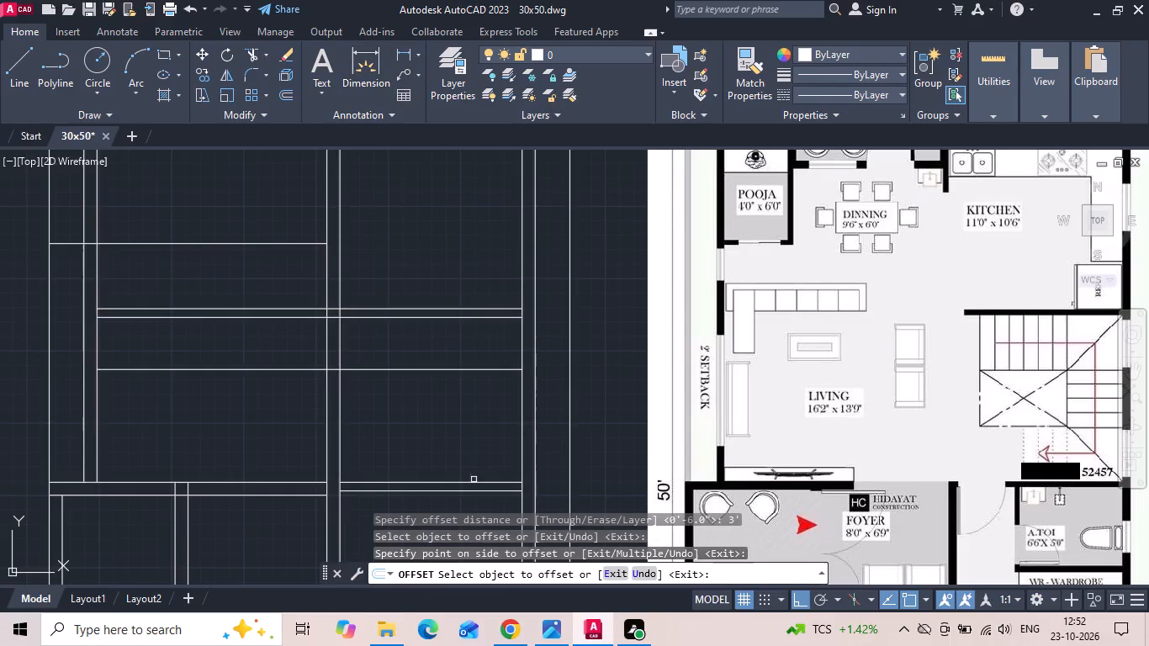
{"action": "left_click_drag", "start_coordinate": [474, 481], "coordinate": [474, 462]}
{"action": "left_click", "coordinate": [474, 423]}
{"action": "key", "text": "Escape"}
Offset the toilet-side flight line three times at 10" spacing toward the kitchen to form the stair treads.
{"action": "key", "text": "o"}
{"action": "key", "text": "space"}
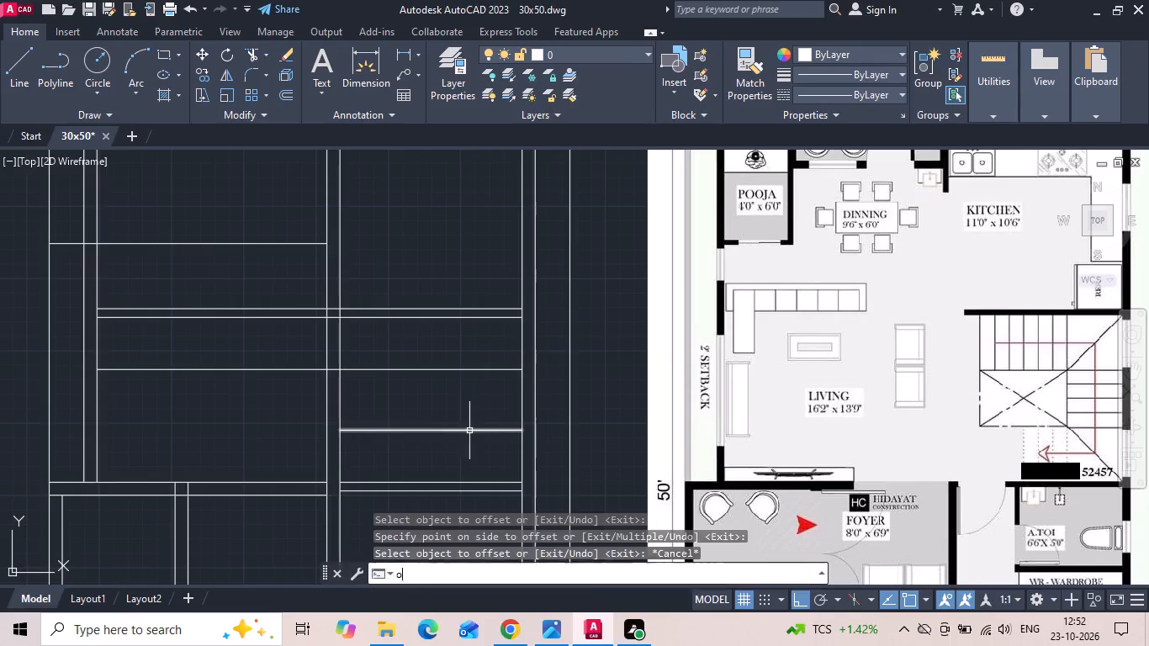
{"action": "type", "text": "10"}
{"action": "key", "text": "space"}
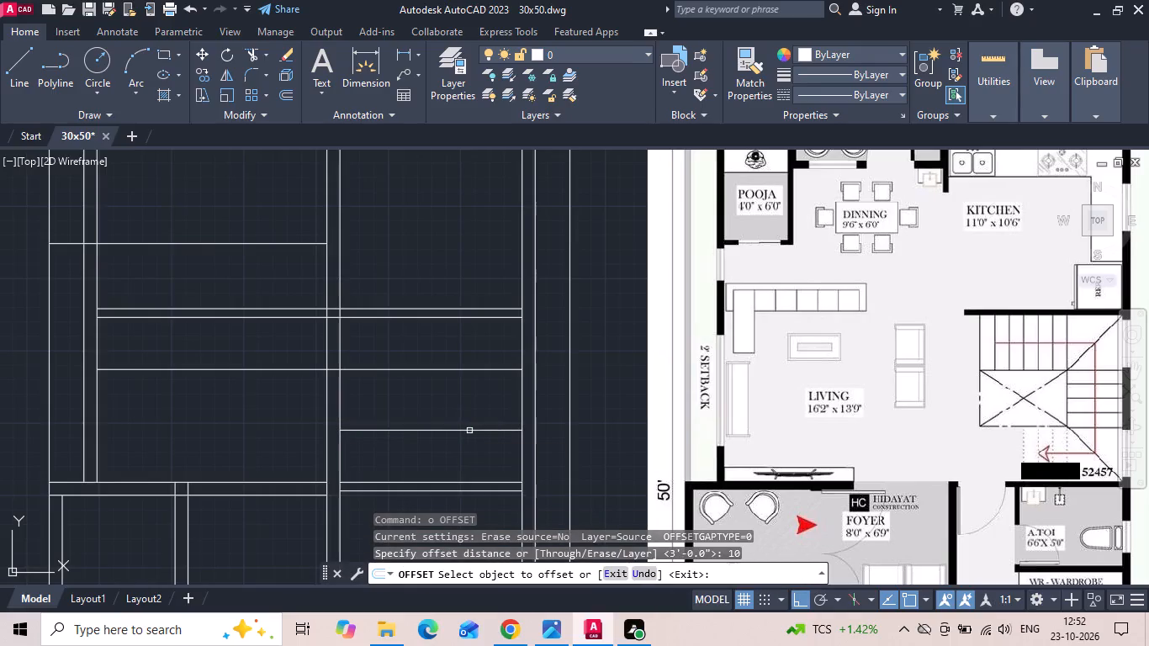
{"action": "left_click", "coordinate": [469, 431]}
{"action": "left_click", "coordinate": [469, 413]}
{"action": "left_click_drag", "start_coordinate": [469, 432], "coordinate": [469, 421]}
{"action": "left_click", "coordinate": [474, 399]}
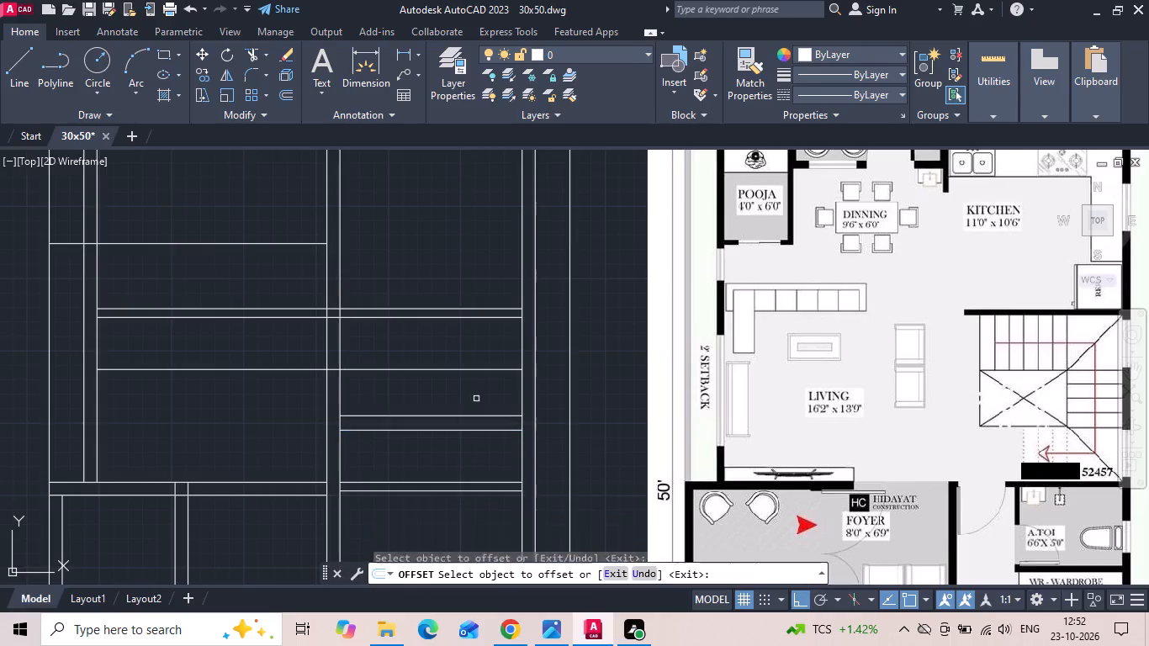
{"action": "left_click_drag", "start_coordinate": [477, 416], "coordinate": [477, 406]}
{"action": "left_click", "coordinate": [477, 393]}
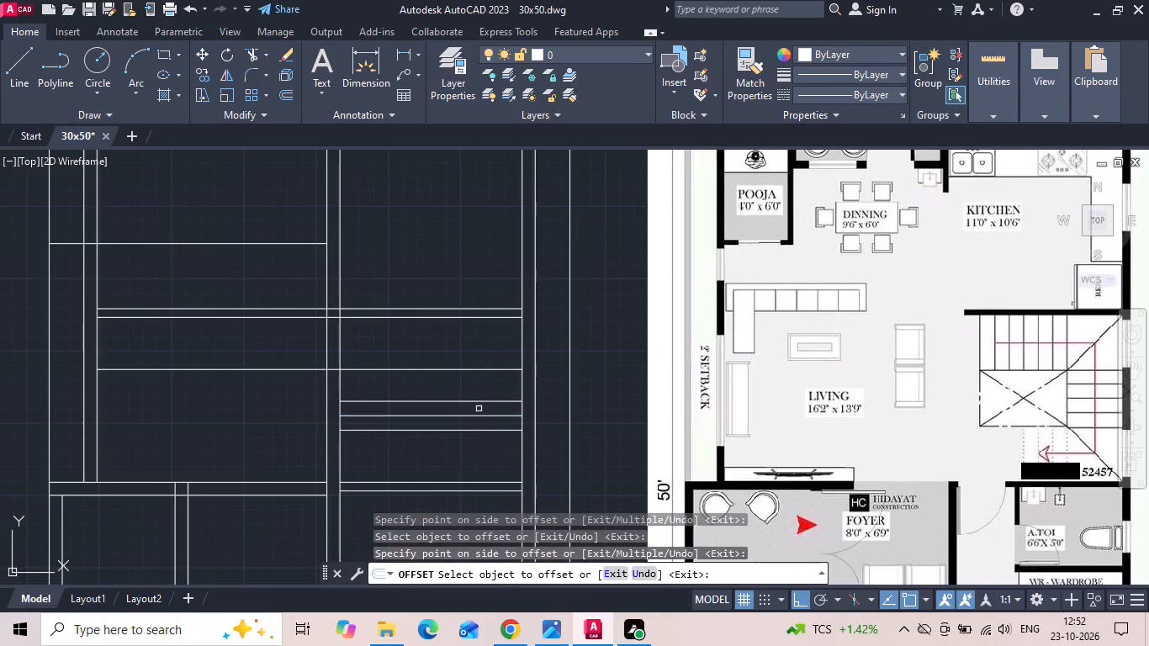
{"action": "left_click", "coordinate": [479, 402]}
{"action": "left_click", "coordinate": [480, 387]}
{"action": "key", "text": "Escape"}
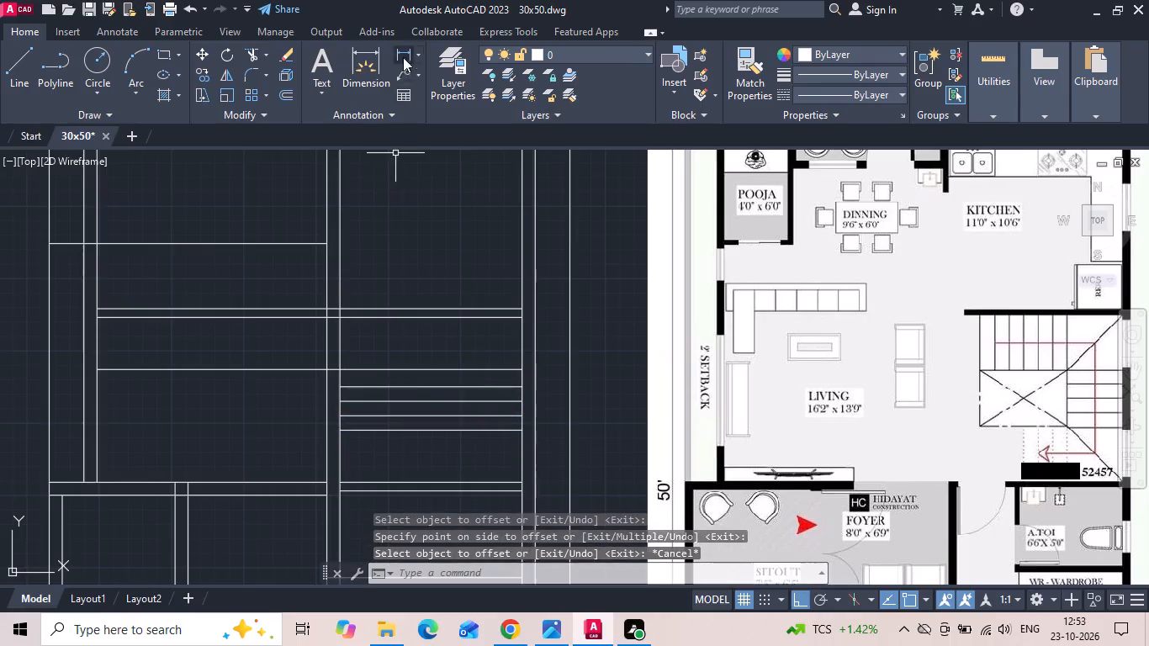
Measure the gap between the last tread line and the kitchen-side flight line.
{"action": "left_click", "coordinate": [403, 54]}
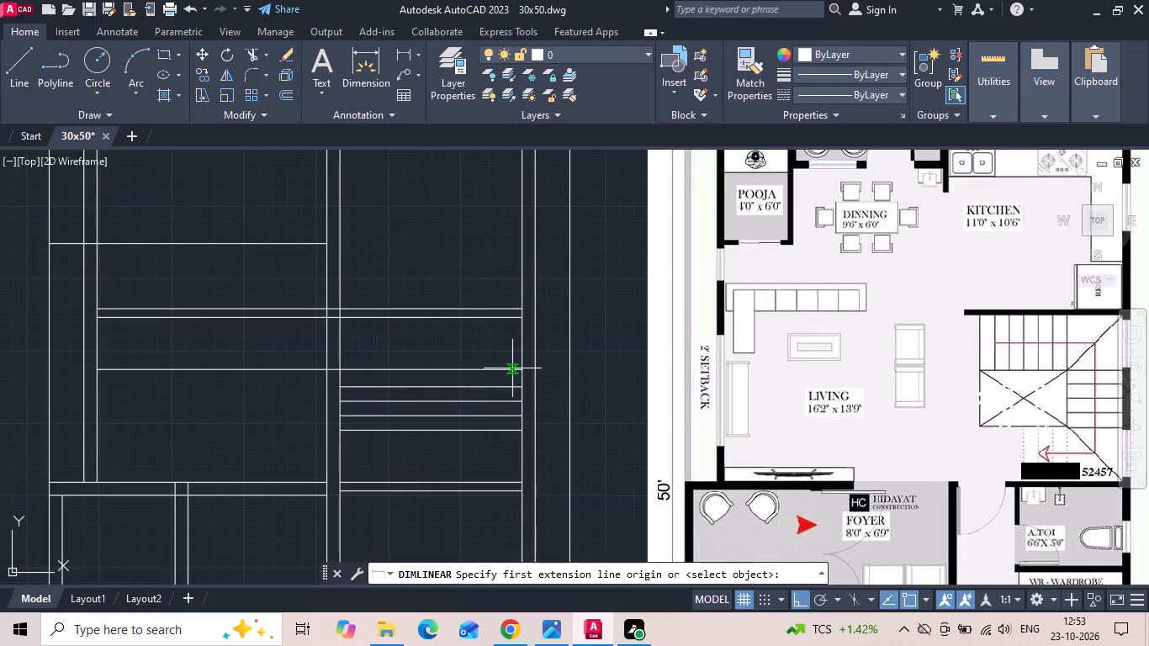
{"action": "scroll", "coordinate": [512, 375], "scroll_direction": "up", "scroll_amount": 1}
{"action": "left_click", "coordinate": [502, 371]}
{"action": "left_click", "coordinate": [500, 395]}
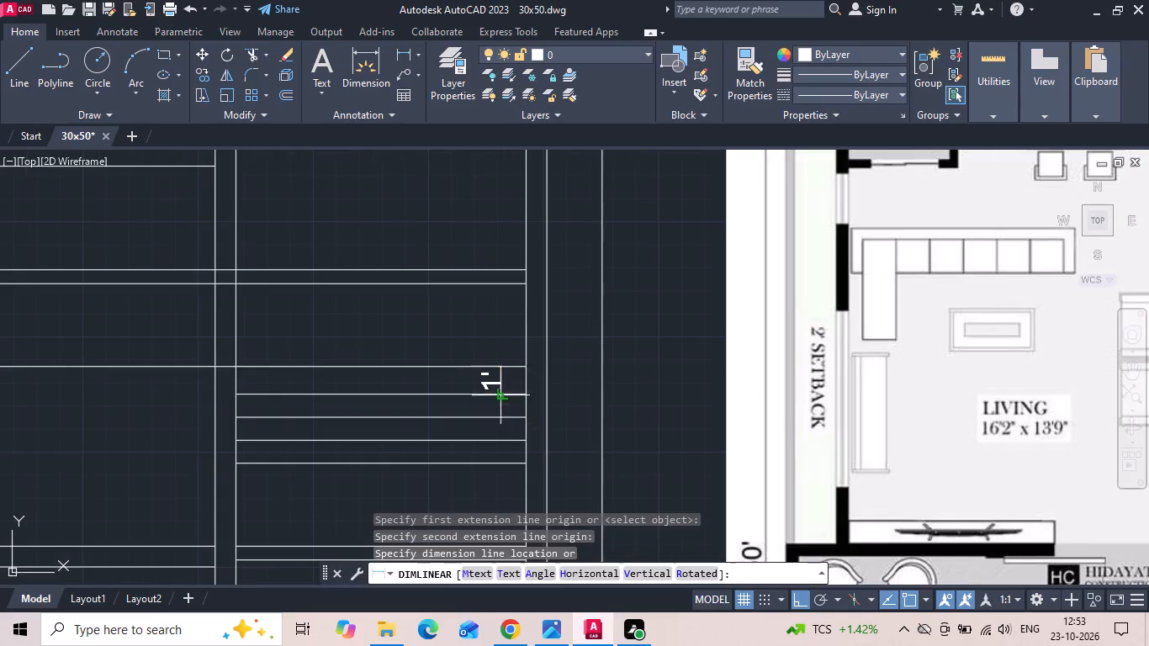
{"action": "key", "text": "Escape"}
{"action": "scroll", "coordinate": [498, 387], "scroll_direction": "down", "scroll_amount": 2}
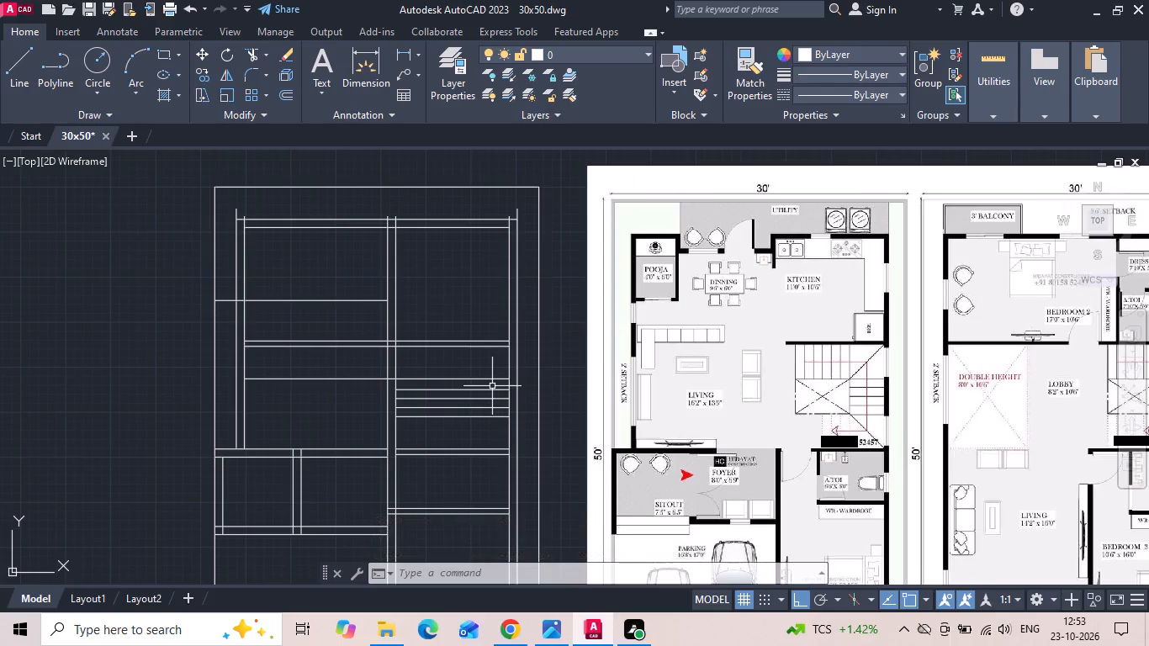
Trim the side and middle wall lines sticking out past the rear wall, and clean the inner corner on the pooja side.
{"action": "middle_click_drag", "start_coordinate": [478, 384], "coordinate": [469, 338]}
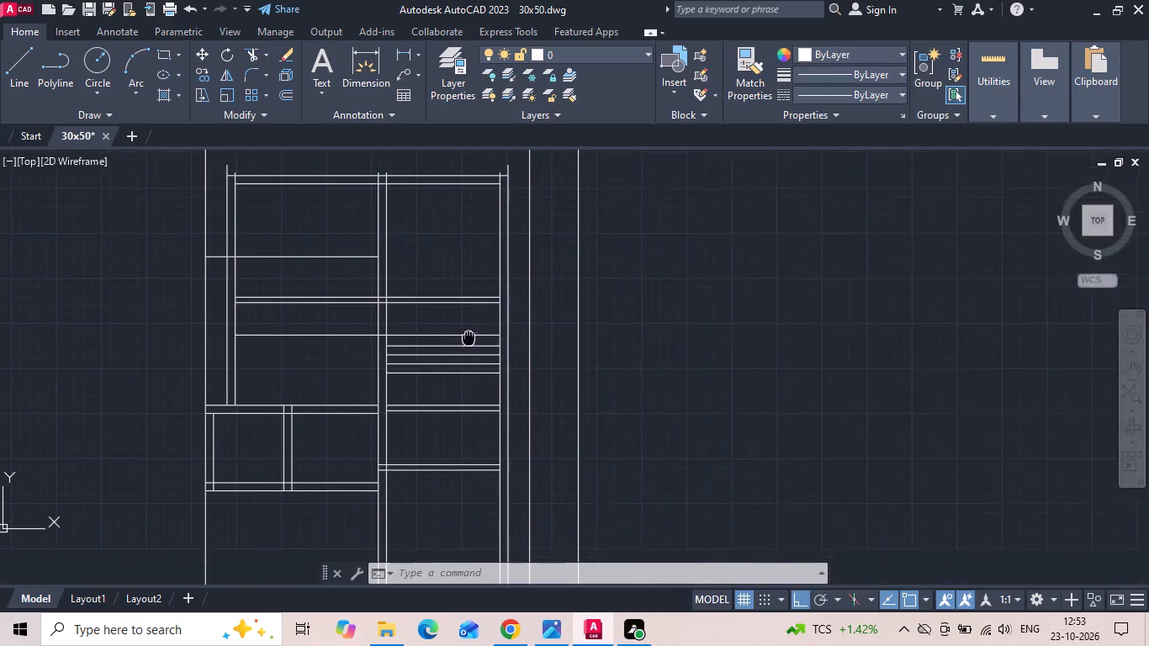
{"action": "middle_click_drag", "start_coordinate": [469, 338], "coordinate": [469, 336]}
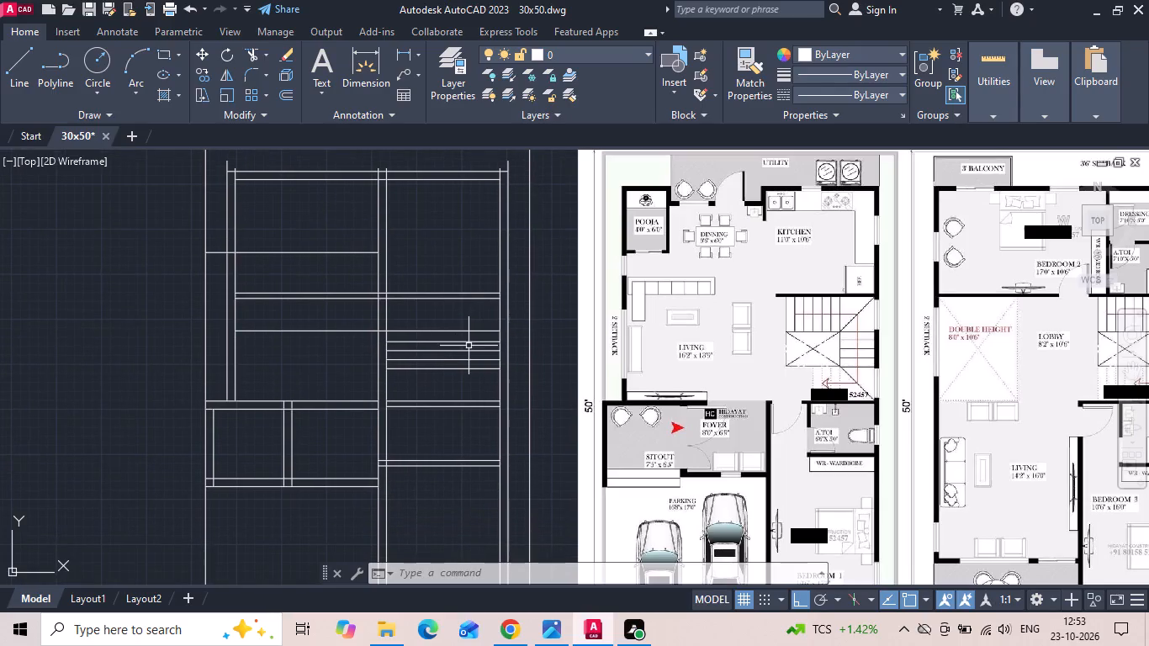
{"action": "type", "text": "tr"}
{"action": "key", "text": "space"}
{"action": "middle_click_drag", "start_coordinate": [319, 299], "coordinate": [323, 310]}
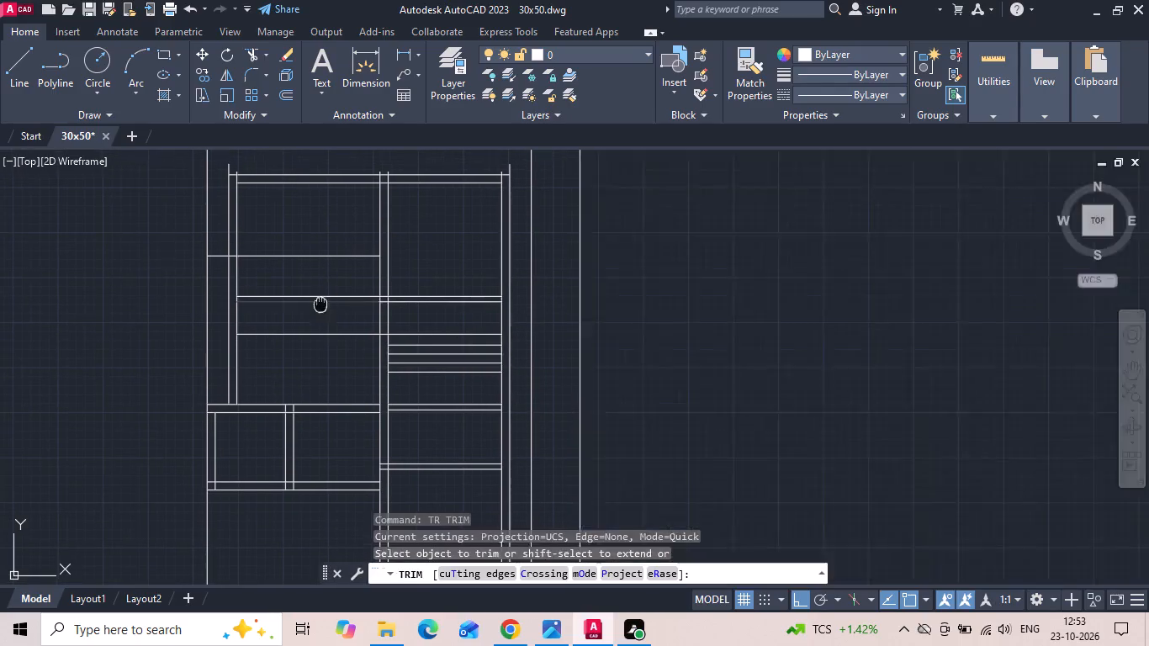
{"action": "middle_click_drag", "start_coordinate": [323, 310], "coordinate": [337, 373]}
{"action": "scroll", "coordinate": [244, 224], "scroll_direction": "up", "scroll_amount": 2}
{"action": "left_click", "coordinate": [231, 273]}
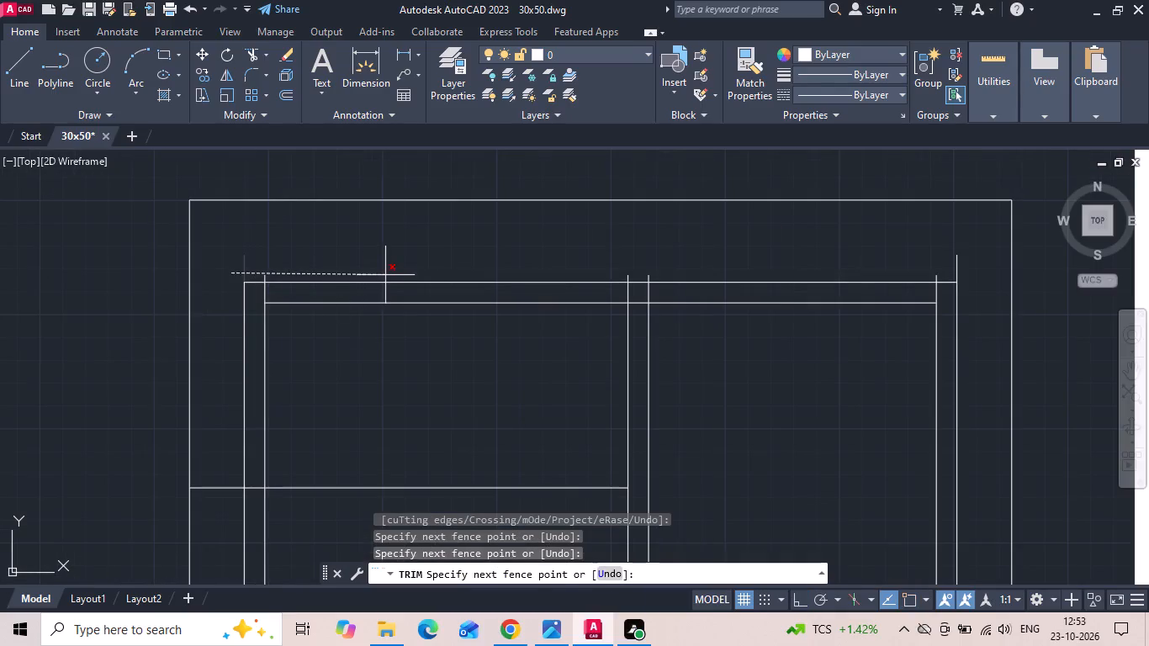
{"action": "left_click", "coordinate": [387, 257]}
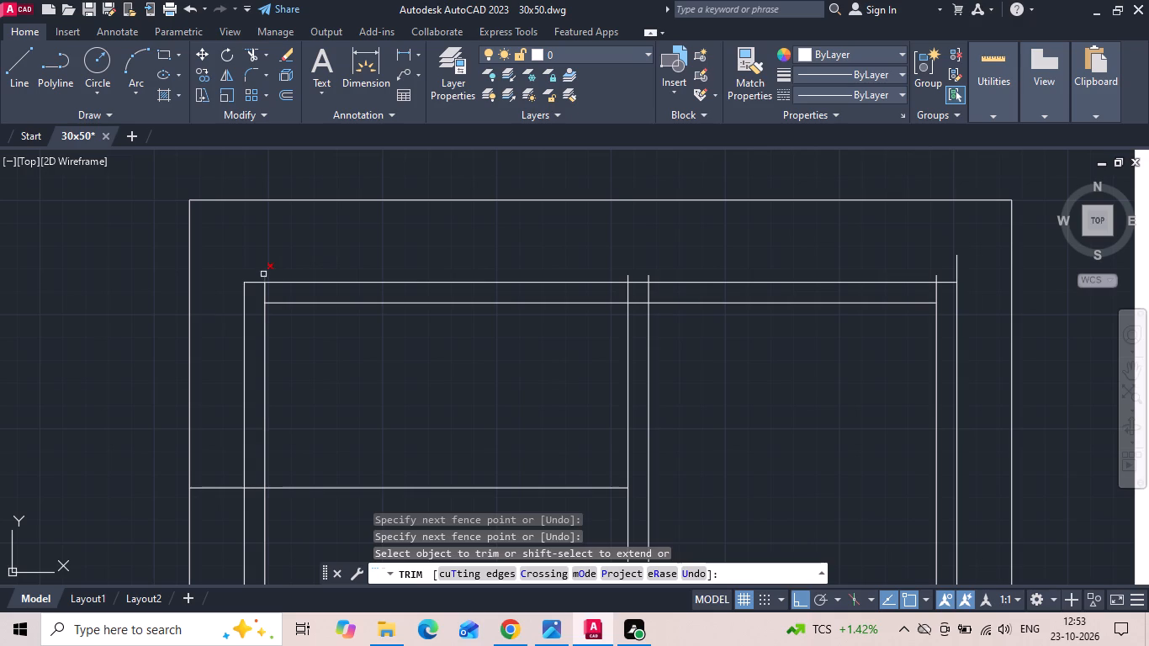
{"action": "left_click", "coordinate": [263, 274]}
{"action": "left_click", "coordinate": [263, 295]}
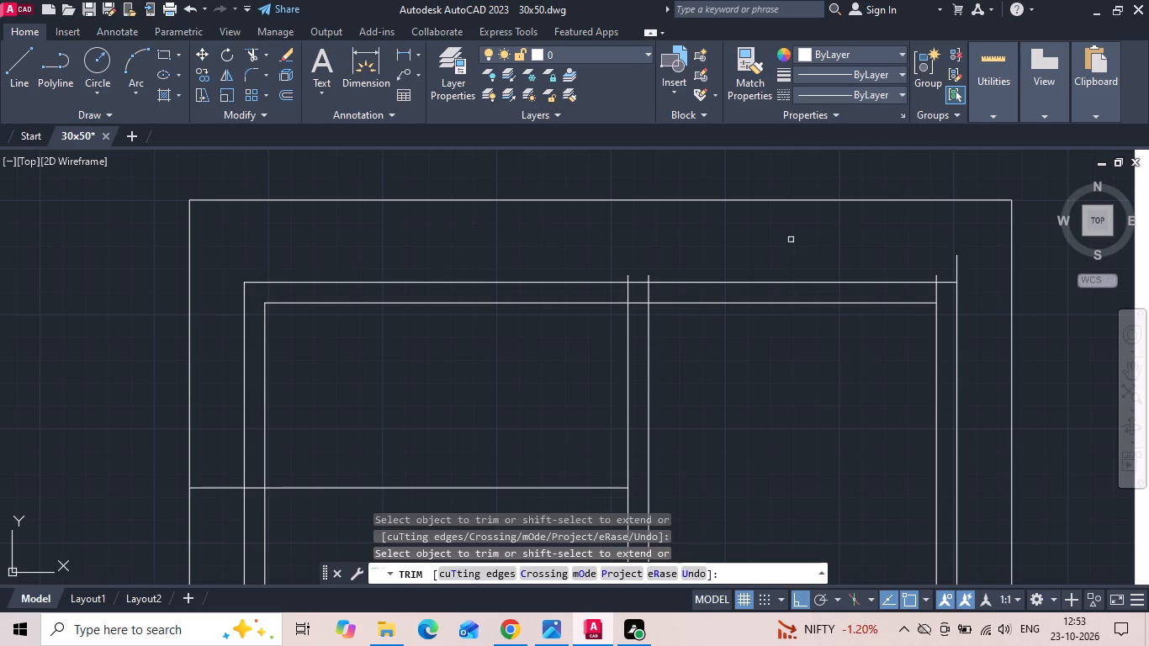
{"action": "middle_click_drag", "start_coordinate": [824, 237], "coordinate": [649, 259]}
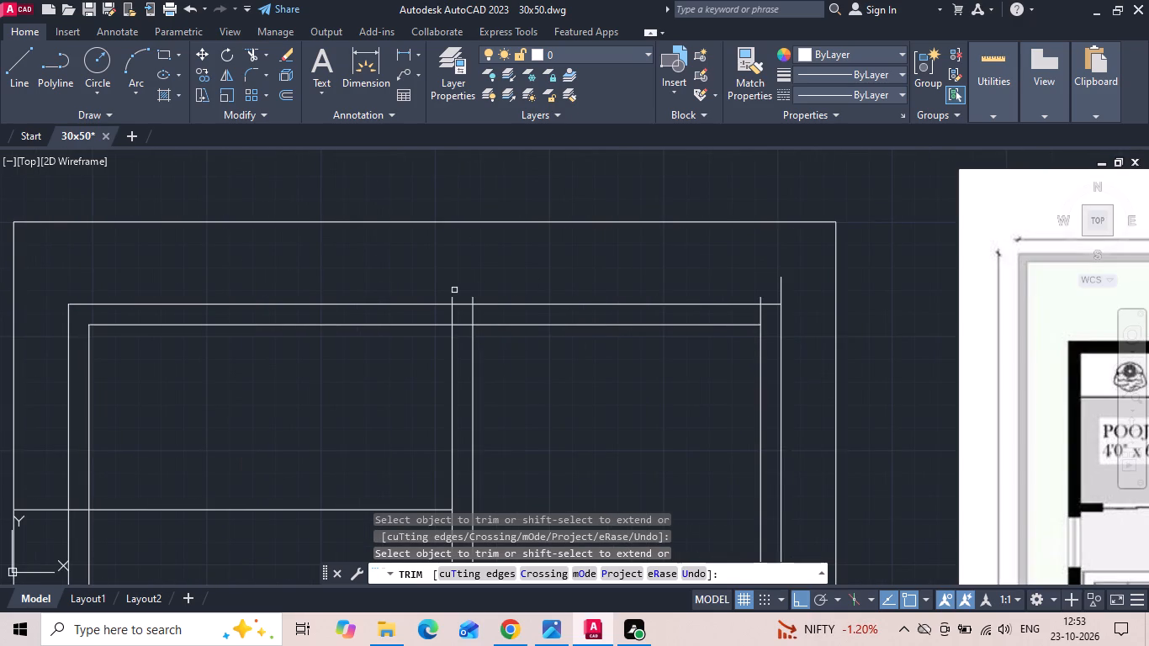
{"action": "left_click", "coordinate": [453, 297]}
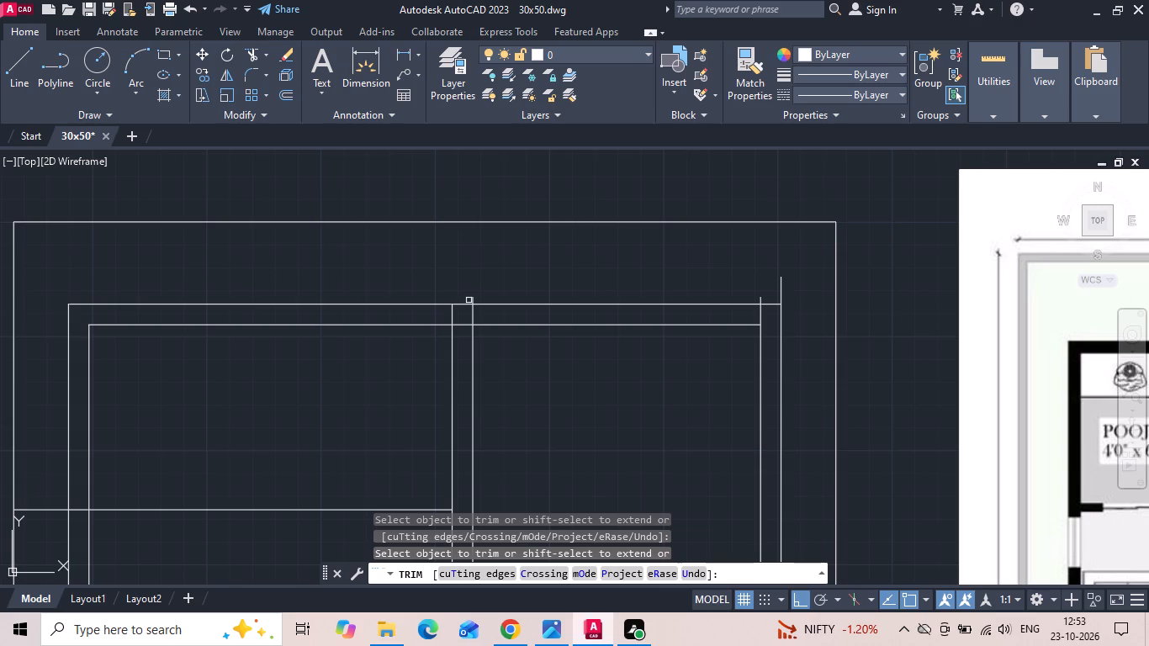
{"action": "left_click", "coordinate": [470, 300]}
{"action": "left_click", "coordinate": [761, 297]}
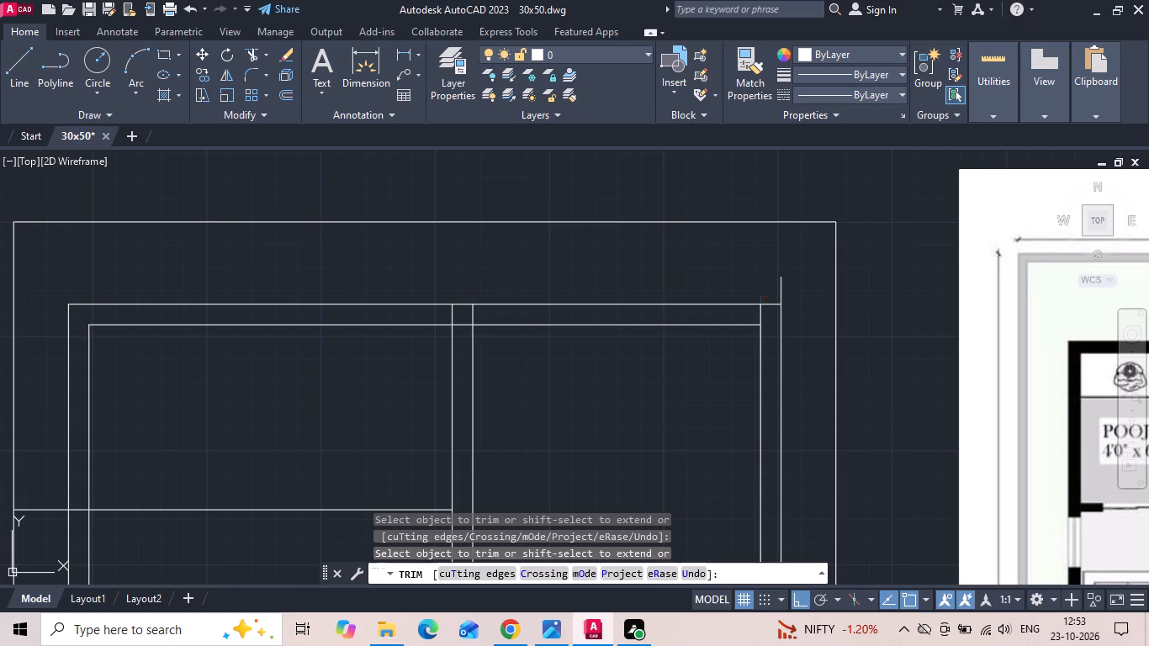
{"action": "left_click", "coordinate": [781, 294]}
{"action": "key", "text": "Escape"}
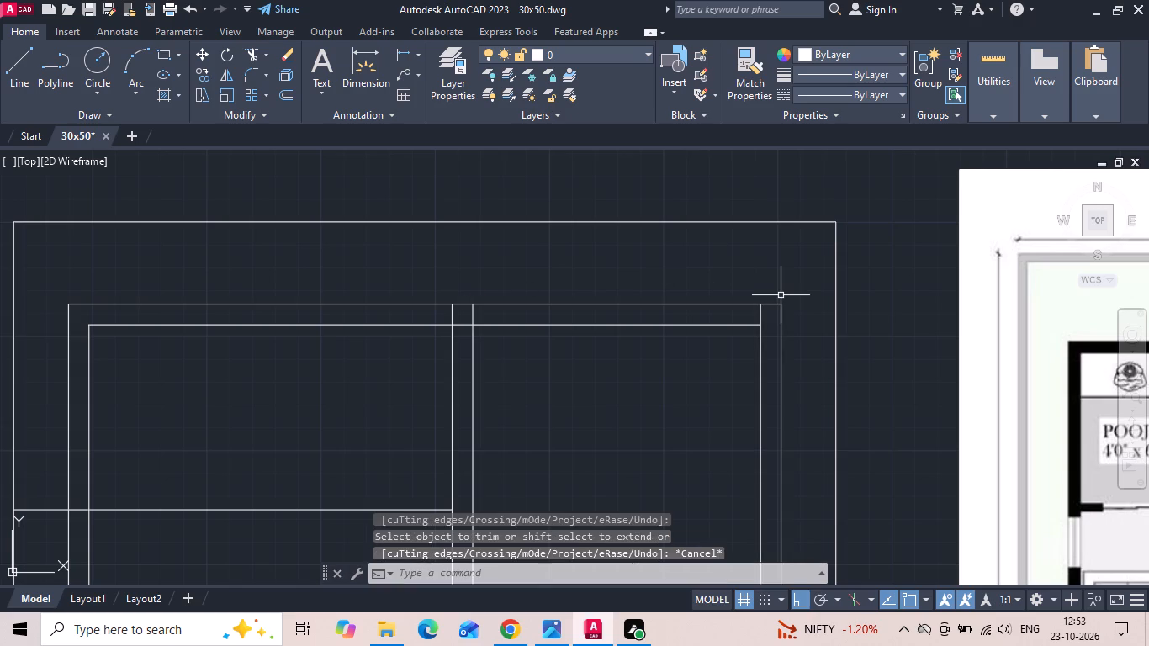
Save the drawing.
{"action": "key", "text": "ctrl+s"}
{"action": "key", "text": "ctrl+s"}
{"action": "key", "text": "ctrl+s"}
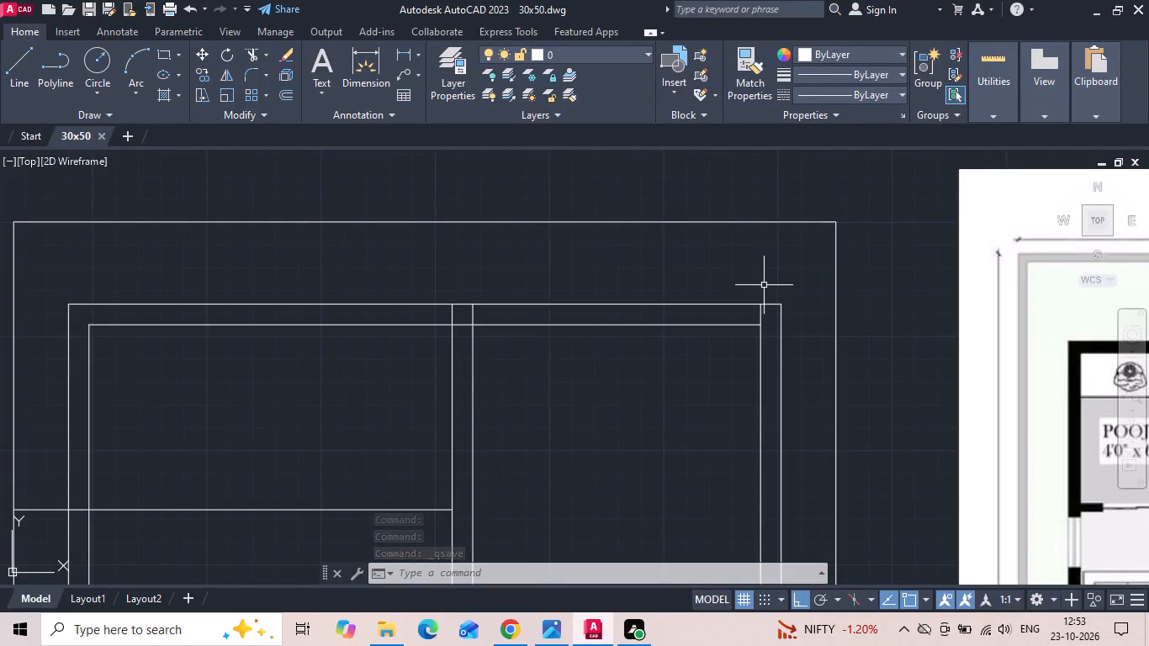
{"action": "key", "text": "Escape"}
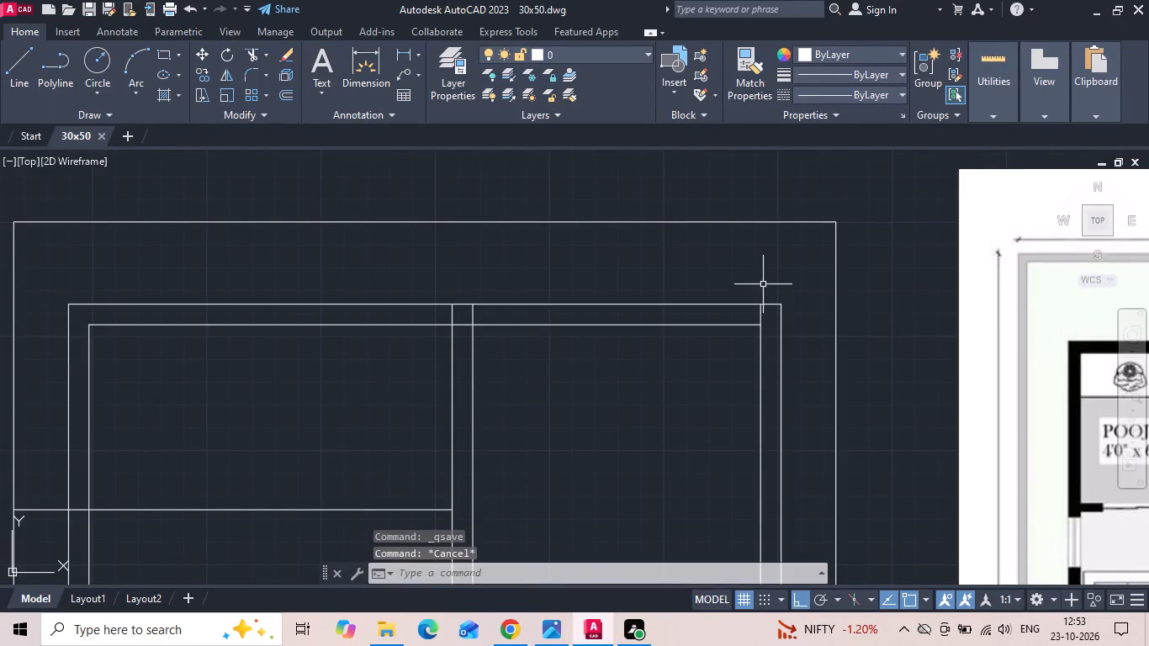
{"action": "key", "text": "ctrl+s"}
{"action": "key", "text": "ctrl+s"}
Extend the living-room-side line of the foyer wall across the middle wall to its stair-side line.
{"action": "scroll", "coordinate": [432, 287], "scroll_direction": "down", "scroll_amount": 1}
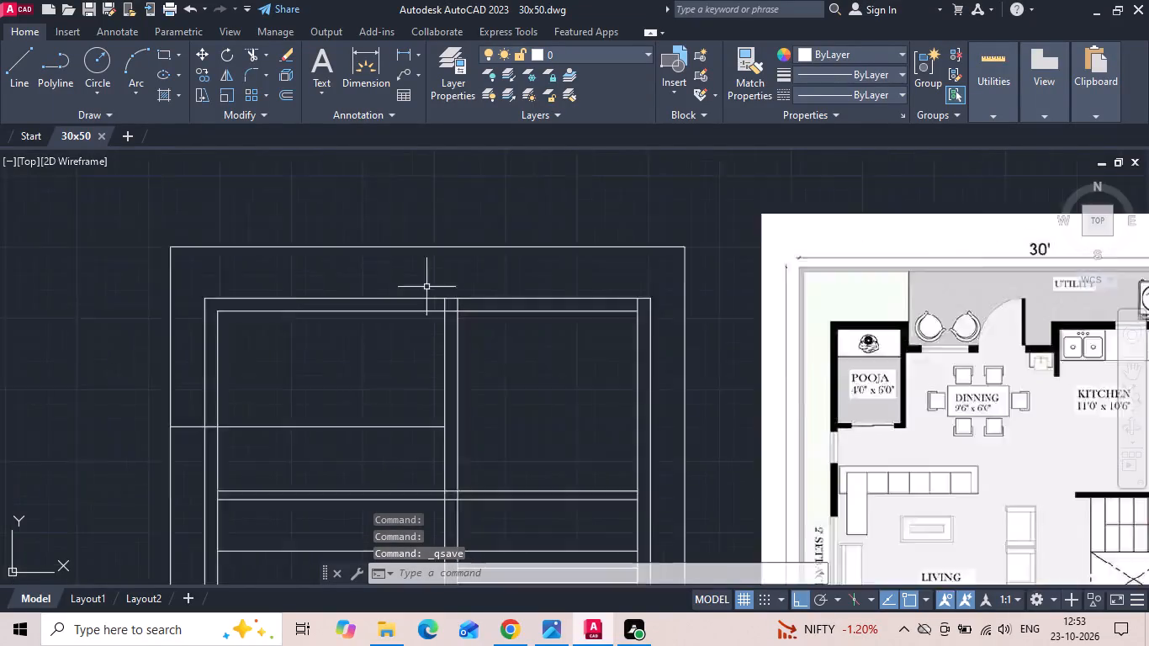
{"action": "scroll", "coordinate": [426, 287], "scroll_direction": "down", "scroll_amount": 1}
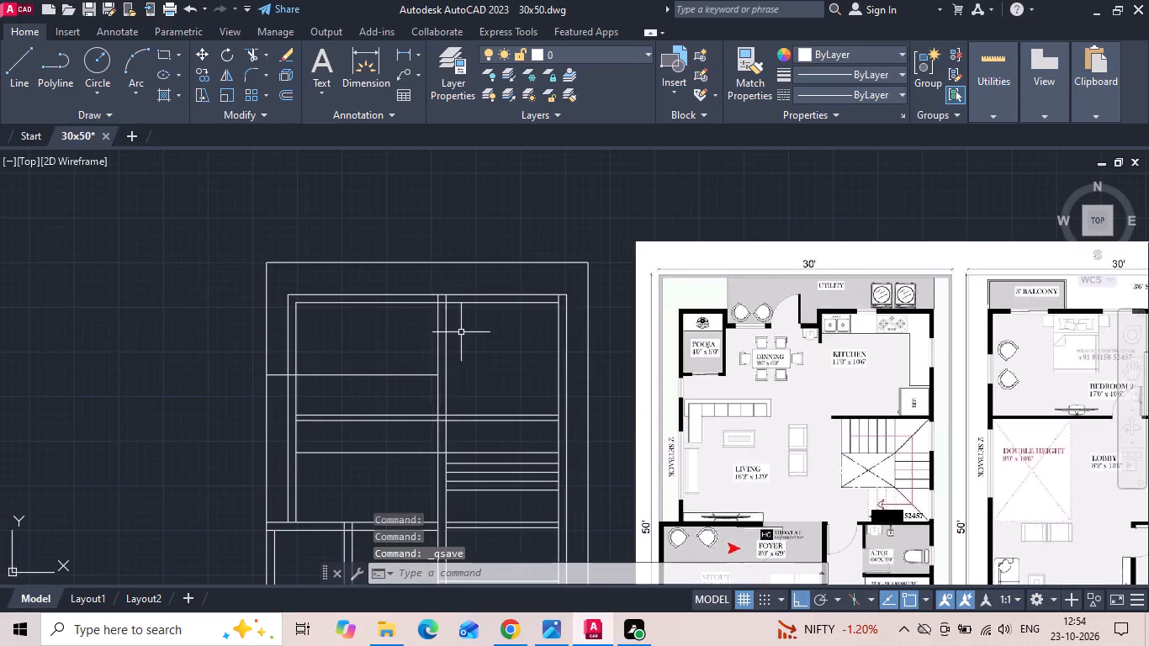
{"action": "scroll", "coordinate": [465, 331], "scroll_direction": "up", "scroll_amount": 1}
{"action": "scroll", "coordinate": [465, 289], "scroll_direction": "down", "scroll_amount": 2}
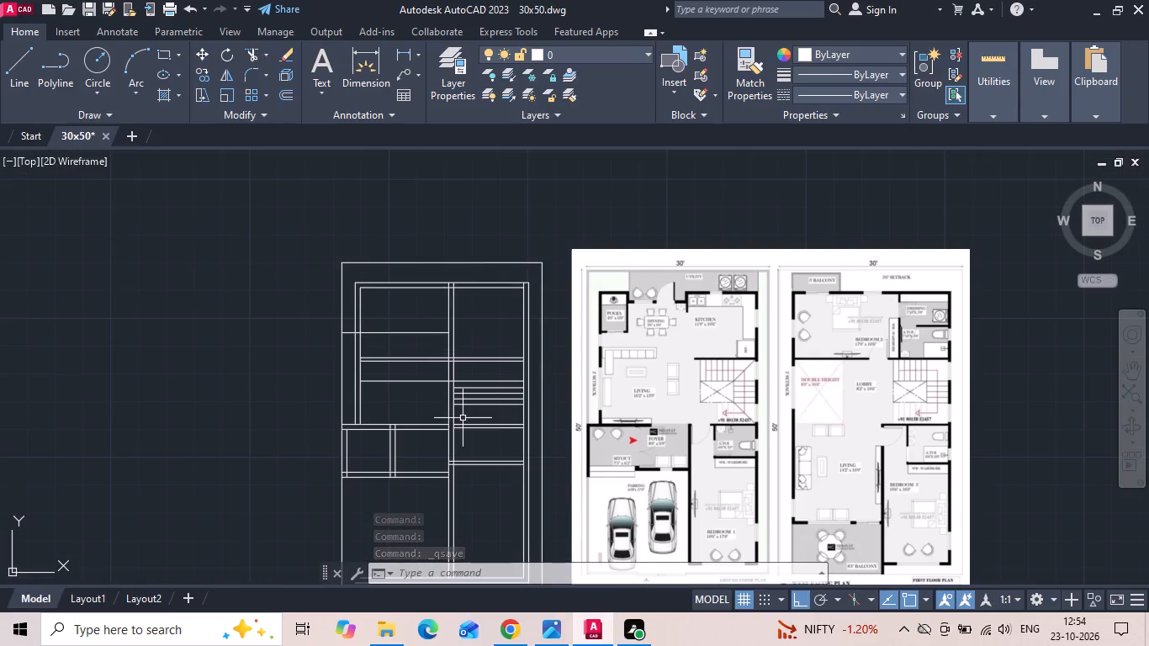
{"action": "scroll", "coordinate": [461, 416], "scroll_direction": "up", "scroll_amount": 1}
{"action": "type", "text": "tr"}
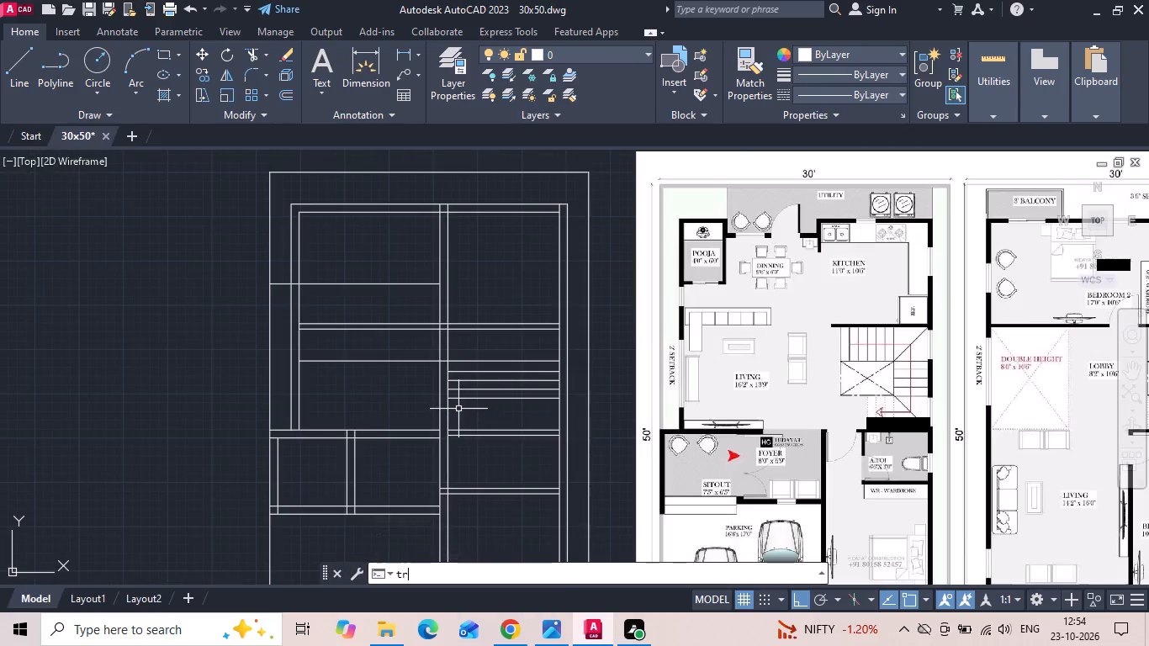
{"action": "key", "text": "space"}
{"action": "scroll", "coordinate": [458, 409], "scroll_direction": "up", "scroll_amount": 1}
{"action": "key", "text": "Escape"}
{"action": "type", "text": "ex"}
{"action": "key", "text": "space"}
{"action": "left_click", "coordinate": [418, 442]}
{"action": "key", "text": "Escape"}
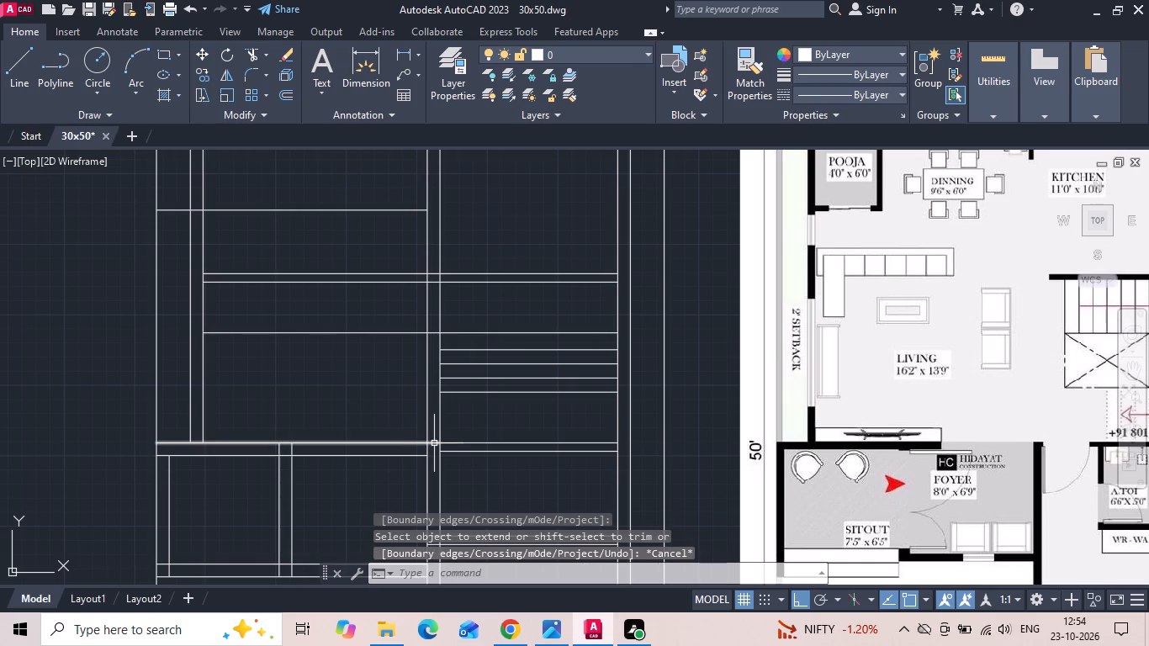
Trim both middle wall lines between the foyer wall and the staircase lines to open the passage.
{"action": "key", "text": "t"}
{"action": "key", "text": "r"}
{"action": "key", "text": "space"}
{"action": "left_click_drag", "start_coordinate": [450, 426], "coordinate": [321, 427]}
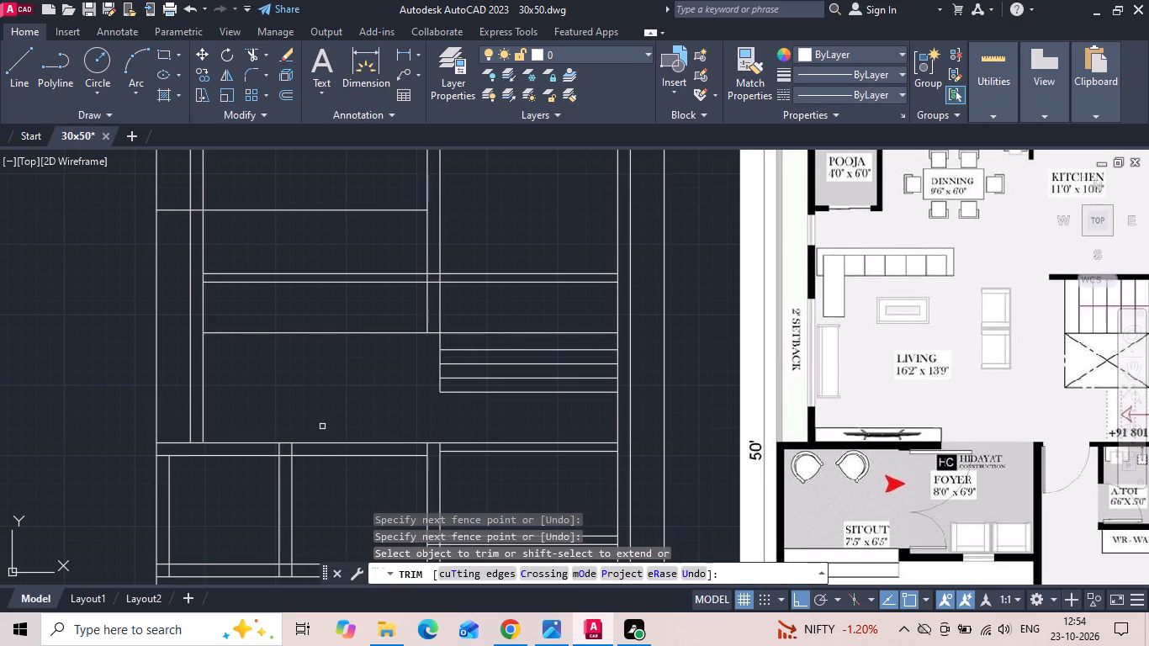
{"action": "key", "text": "Escape"}
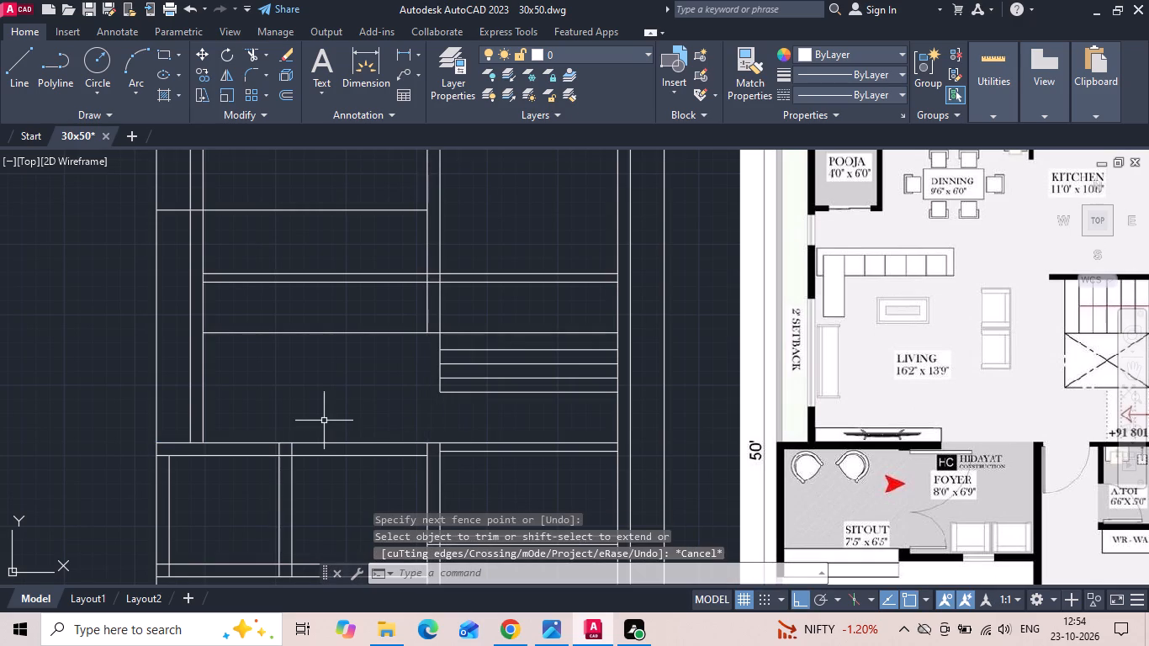
Save the drawing.
{"action": "key", "text": "ctrl+s"}
{"action": "key", "text": "ctrl+s"}
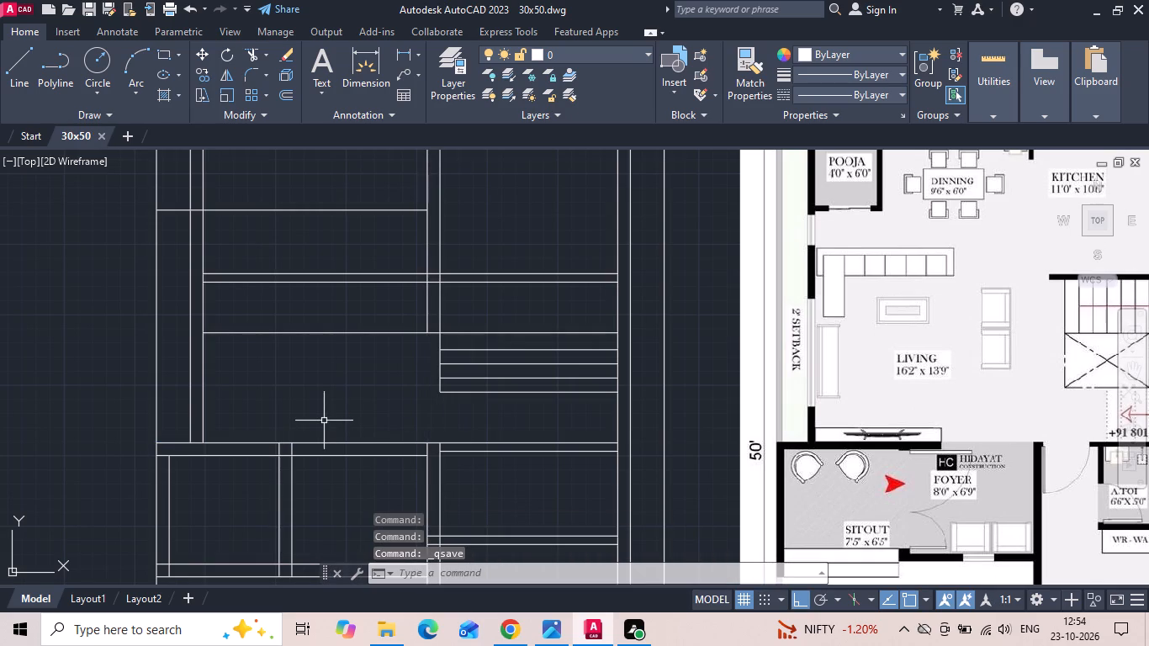
Measure the kitchen's clear width between the middle wall and the outer side wall.
{"action": "middle_click_drag", "start_coordinate": [437, 347], "coordinate": [437, 435]}
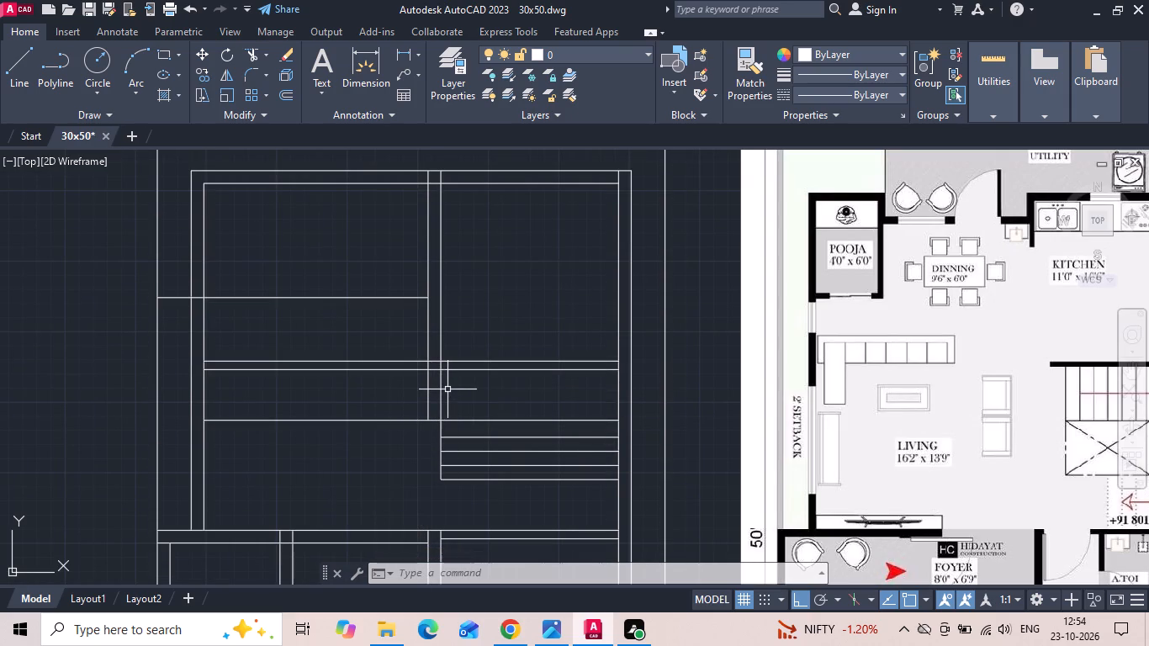
{"action": "middle_click_drag", "start_coordinate": [451, 329], "coordinate": [388, 358]}
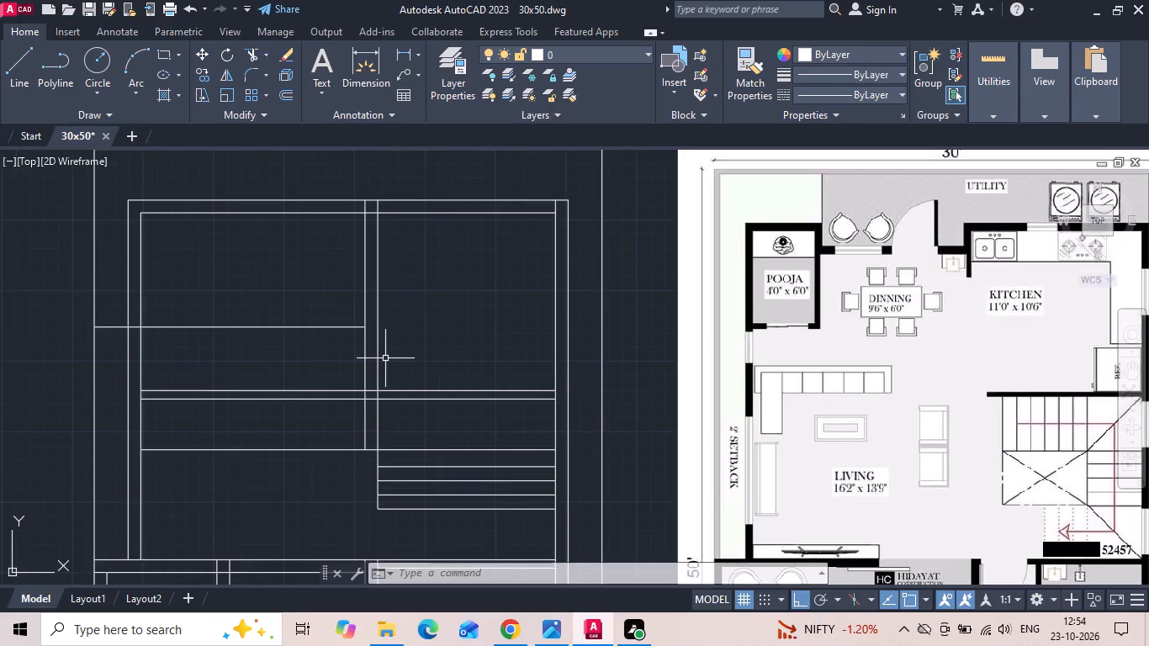
{"action": "left_click", "coordinate": [400, 48]}
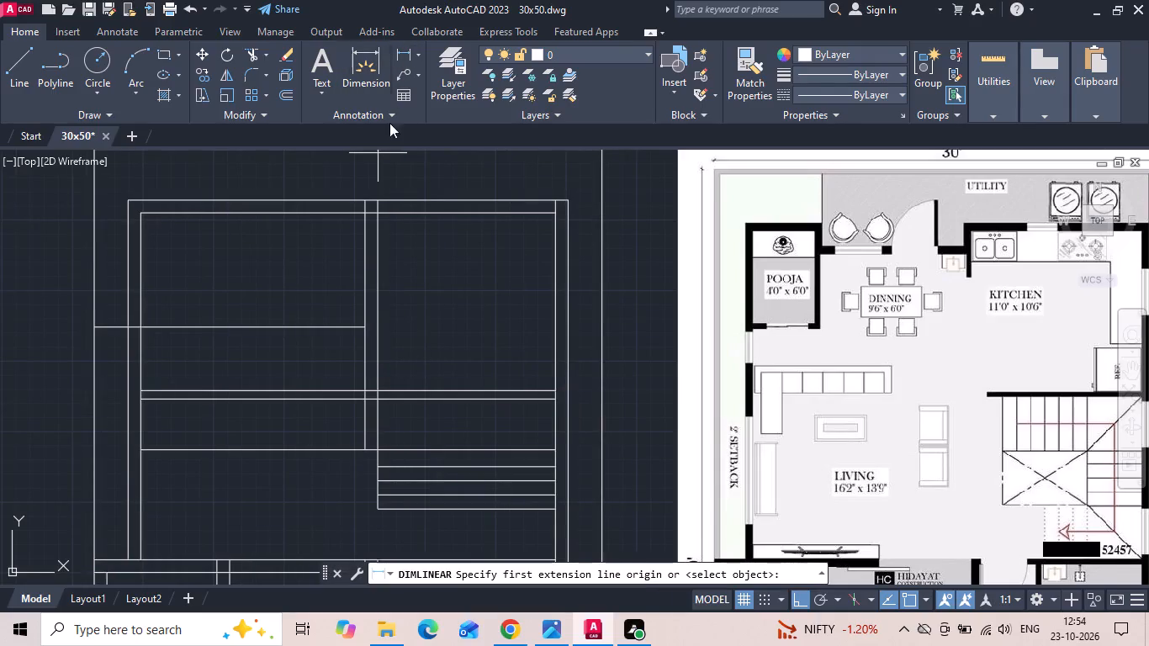
{"action": "left_click", "coordinate": [381, 250]}
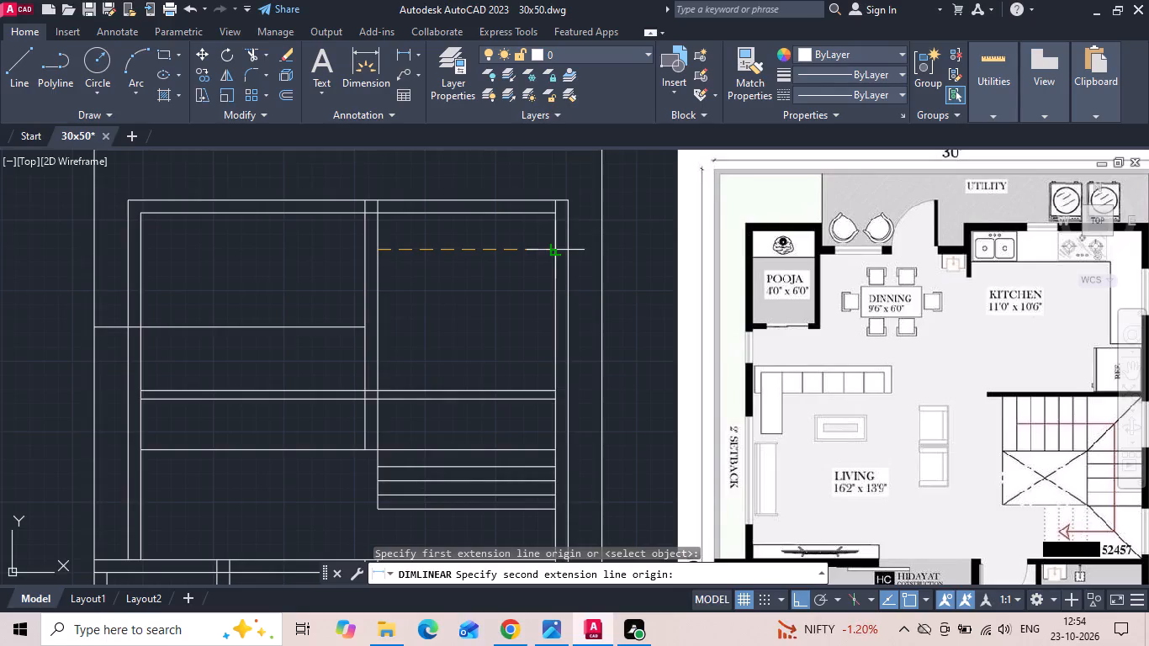
{"action": "left_click", "coordinate": [551, 257]}
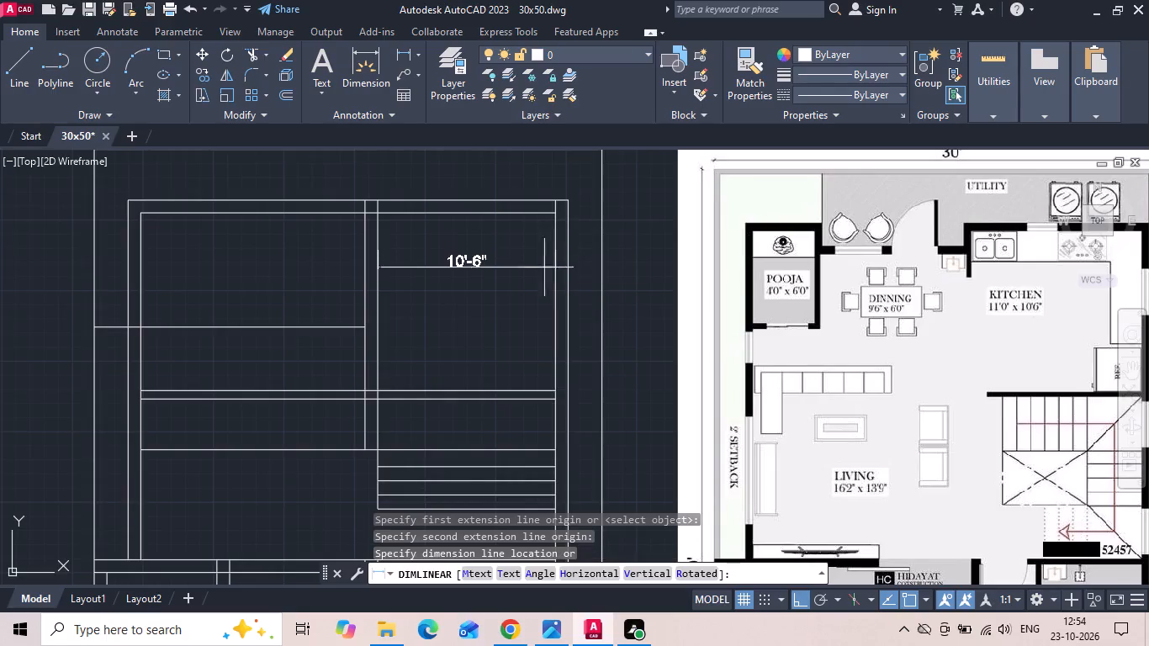
{"action": "key", "text": "Escape"}
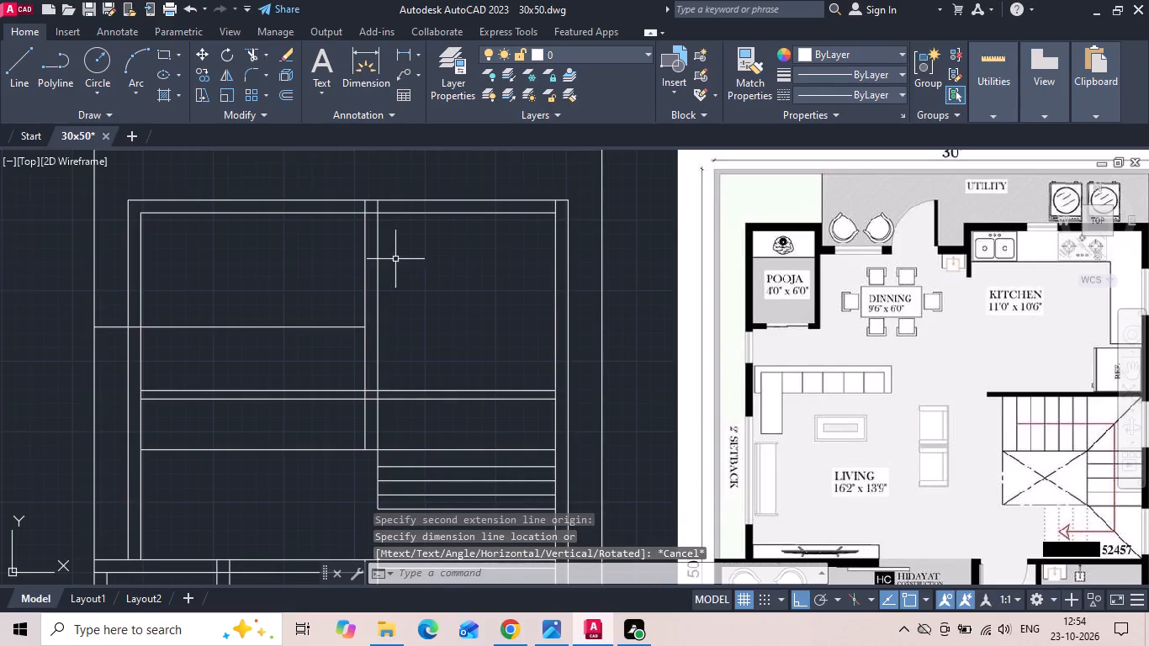
Move both lines of the wall between kitchen and dining 6" toward the dining side.
{"action": "left_click", "coordinate": [393, 259]}
{"action": "left_click", "coordinate": [328, 276]}
{"action": "right_click", "coordinate": [327, 276]}
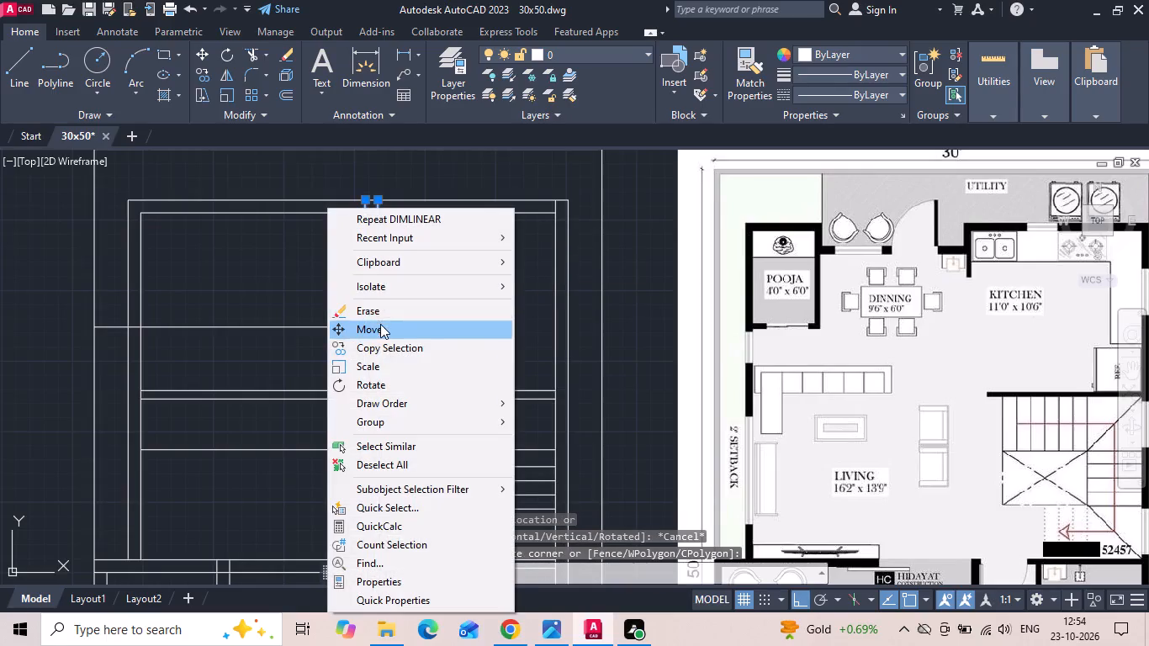
{"action": "left_click", "coordinate": [380, 324]}
{"action": "left_click", "coordinate": [474, 317]}
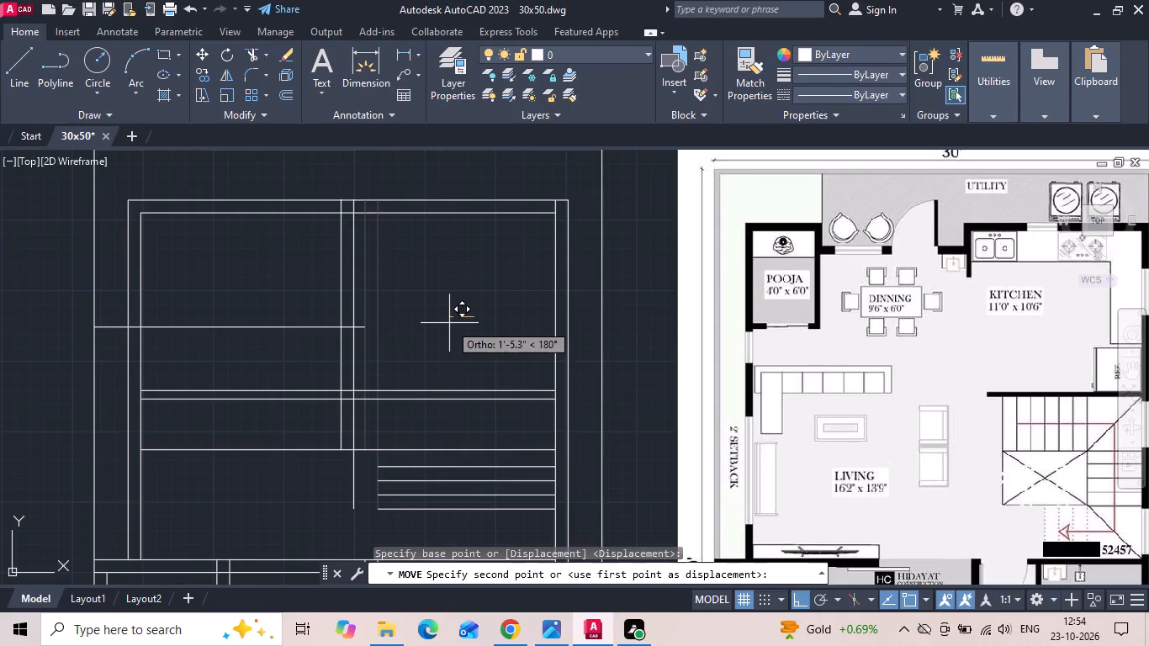
{"action": "key", "text": "6"}
{"action": "key", "text": "space"}
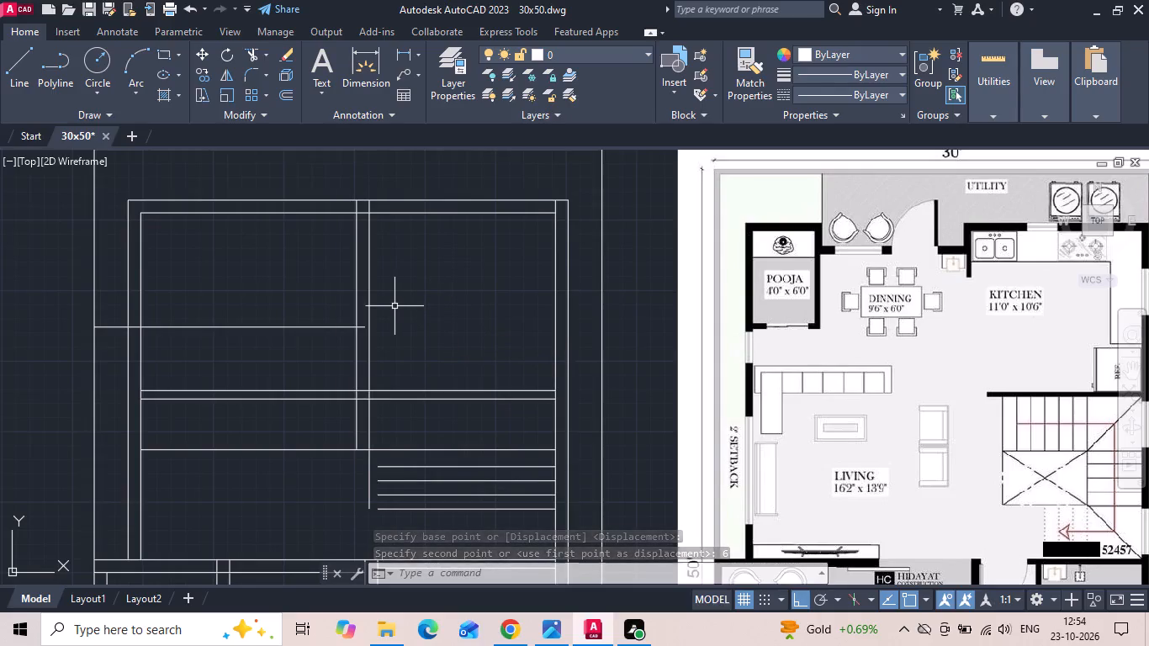
Erase the stray horizontal line running from the plot boundary across the dining area to the kitchen wall.
{"action": "middle_click_drag", "start_coordinate": [400, 309], "coordinate": [410, 310]}
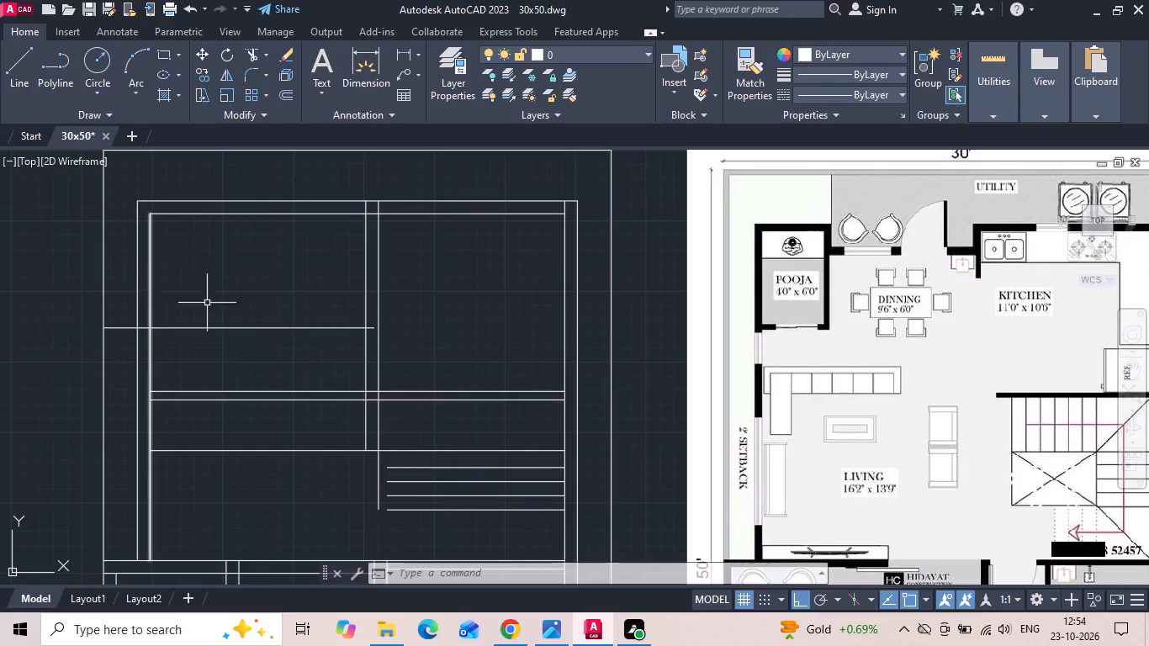
{"action": "left_click_drag", "start_coordinate": [254, 311], "coordinate": [253, 339]}
{"action": "left_click", "coordinate": [247, 343]}
{"action": "key", "text": "Delete"}
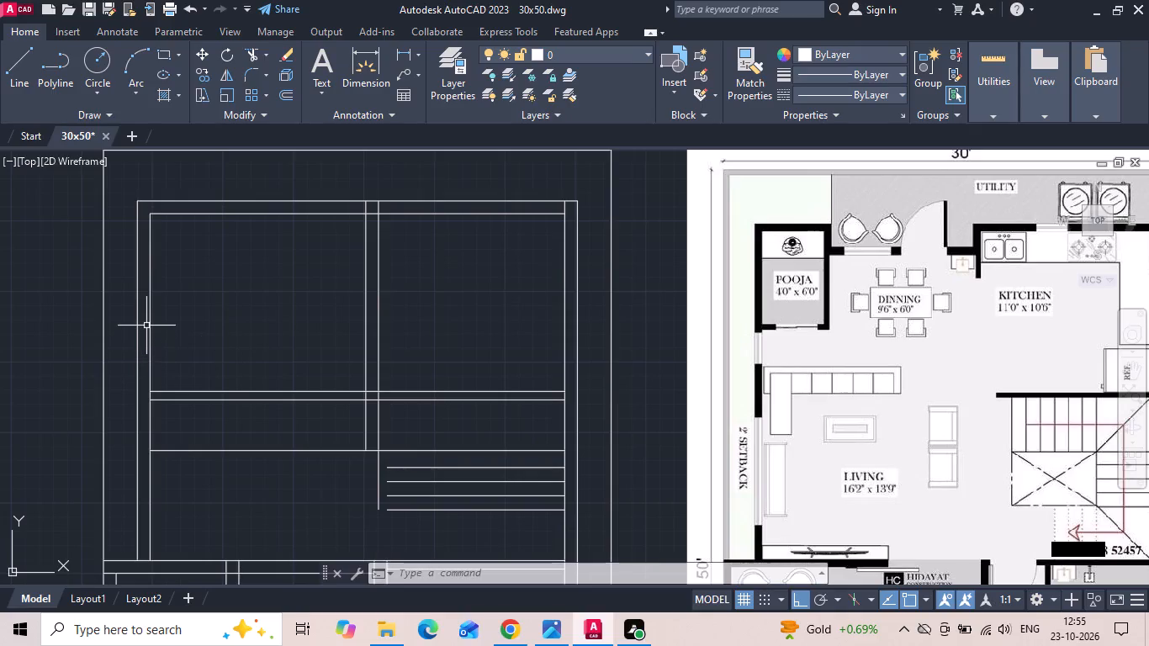
{"action": "key", "text": "Escape"}
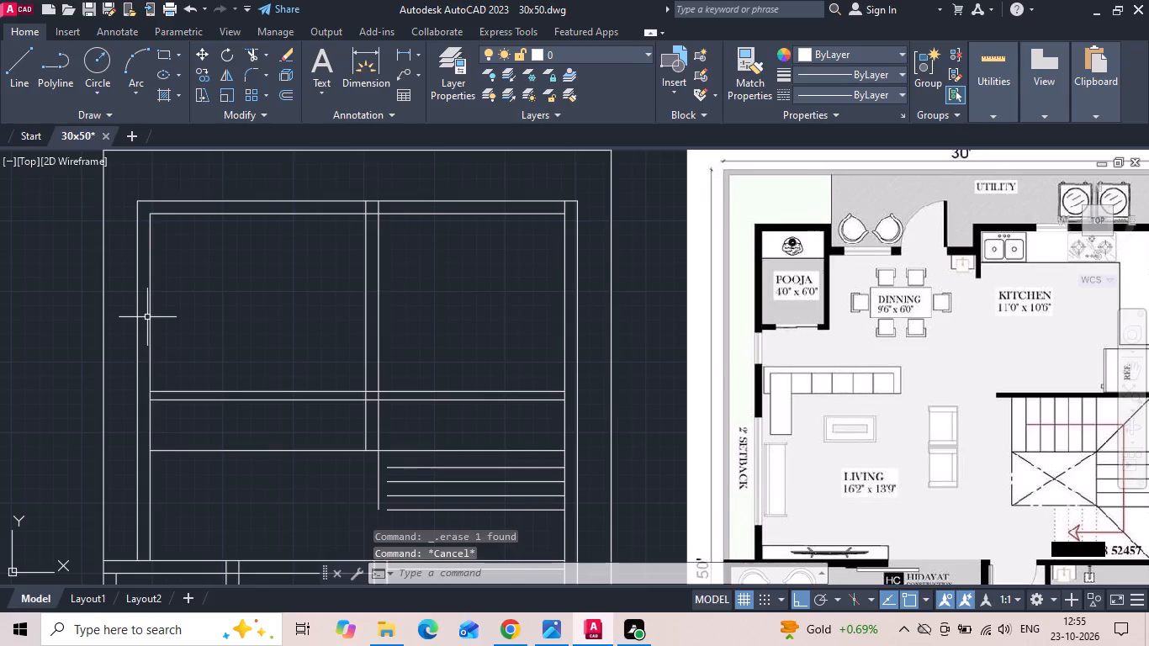
Offset the inner face of the dining-side outer wall 4' inward to mark the pooja room's width.
{"action": "type", "text": "o"}
{"action": "key", "text": "space"}
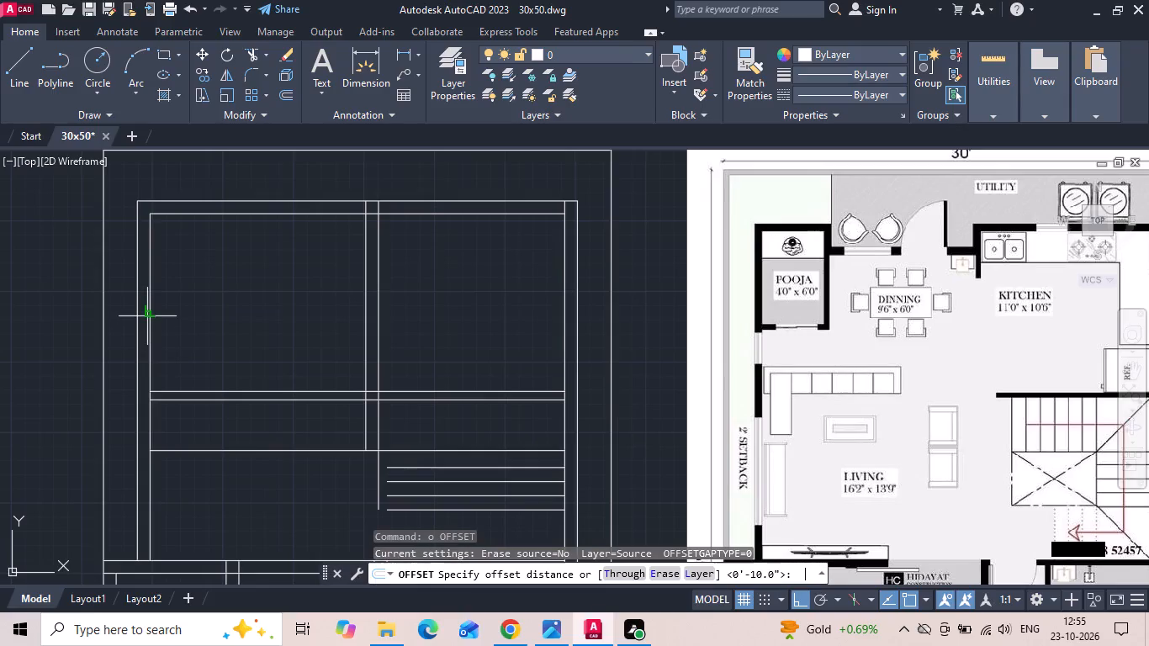
{"action": "type", "text": "4'"}
{"action": "key", "text": "Return"}
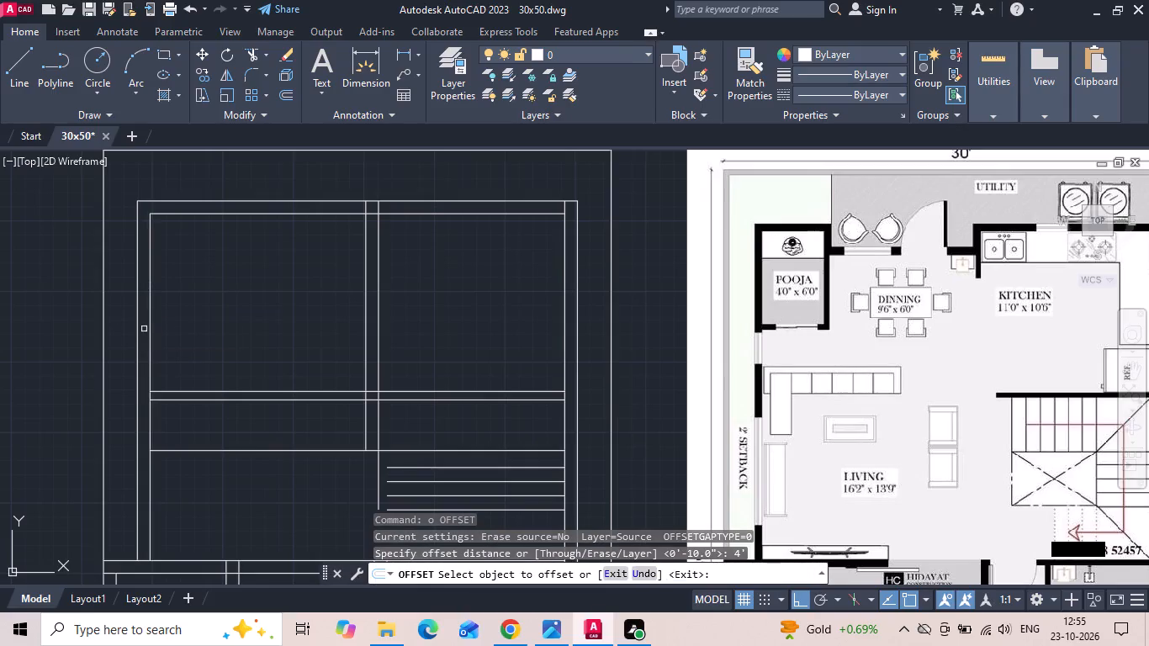
{"action": "left_click", "coordinate": [149, 316]}
{"action": "left_click", "coordinate": [258, 287]}
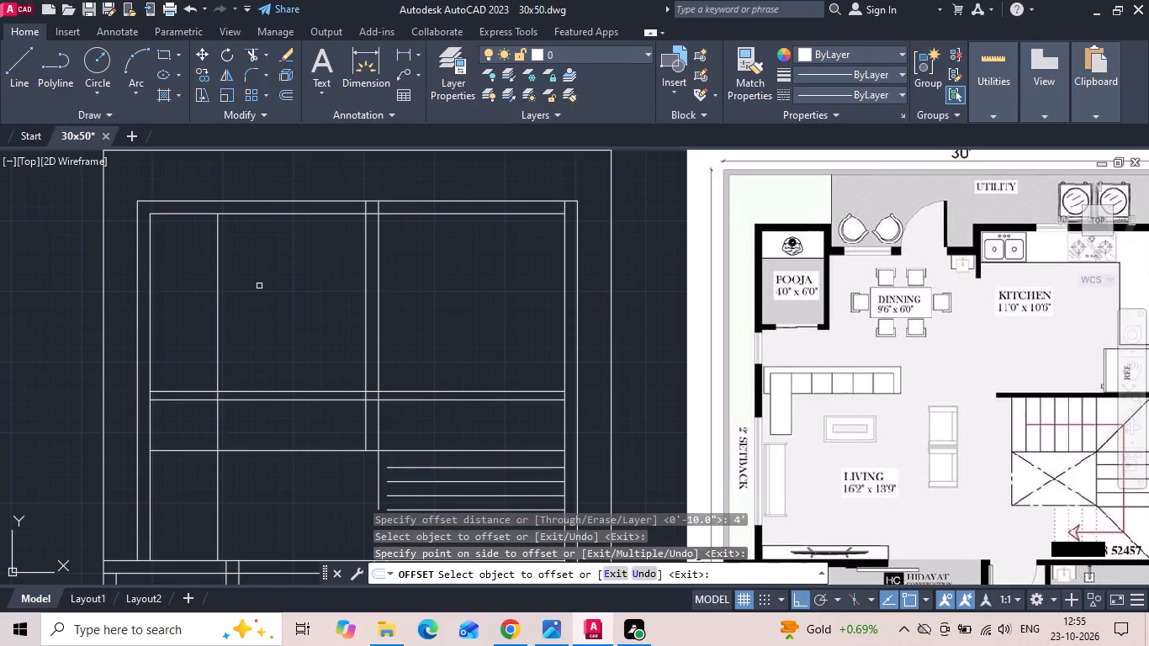
{"action": "key", "text": "Escape"}
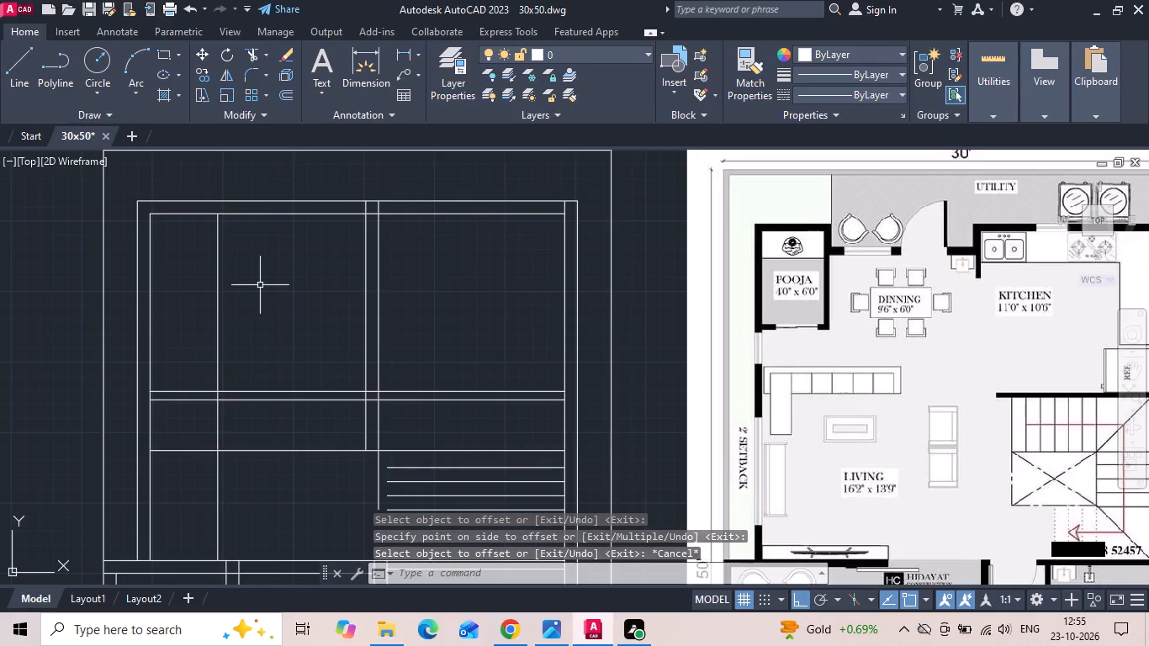
Offset the inner face of the rear wall 6' inward to mark the pooja room's length.
{"action": "type", "text": "o"}
{"action": "key", "text": "space"}
{"action": "key", "text": "6"}
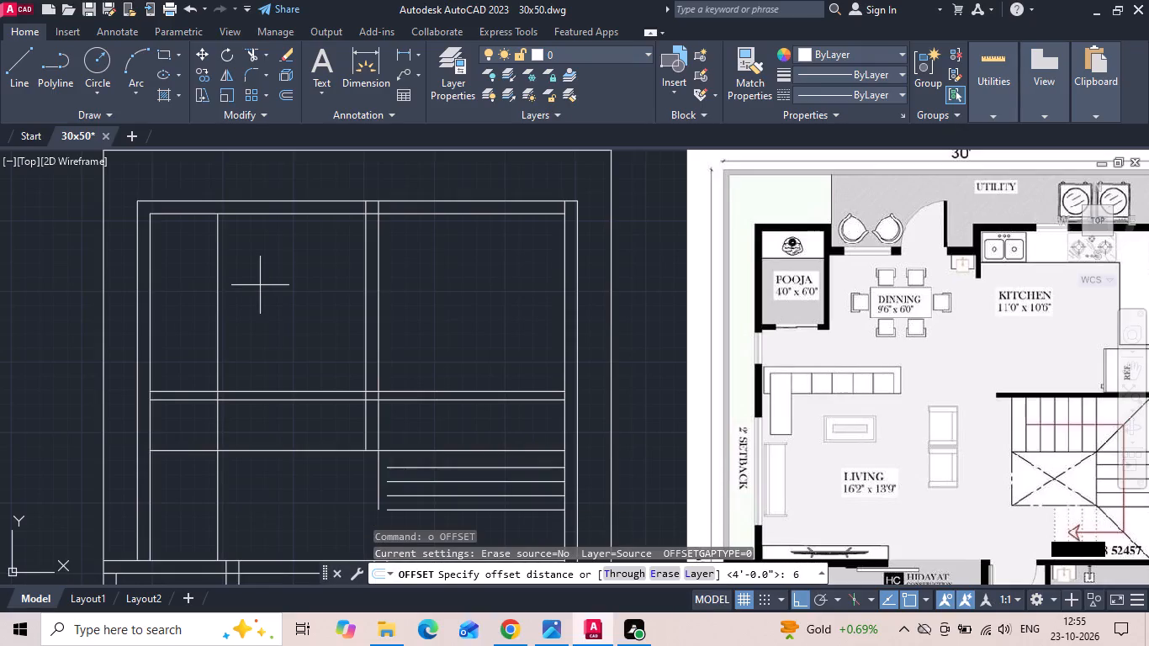
{"action": "key", "text": "apostrophe"}
{"action": "key", "text": "Return"}
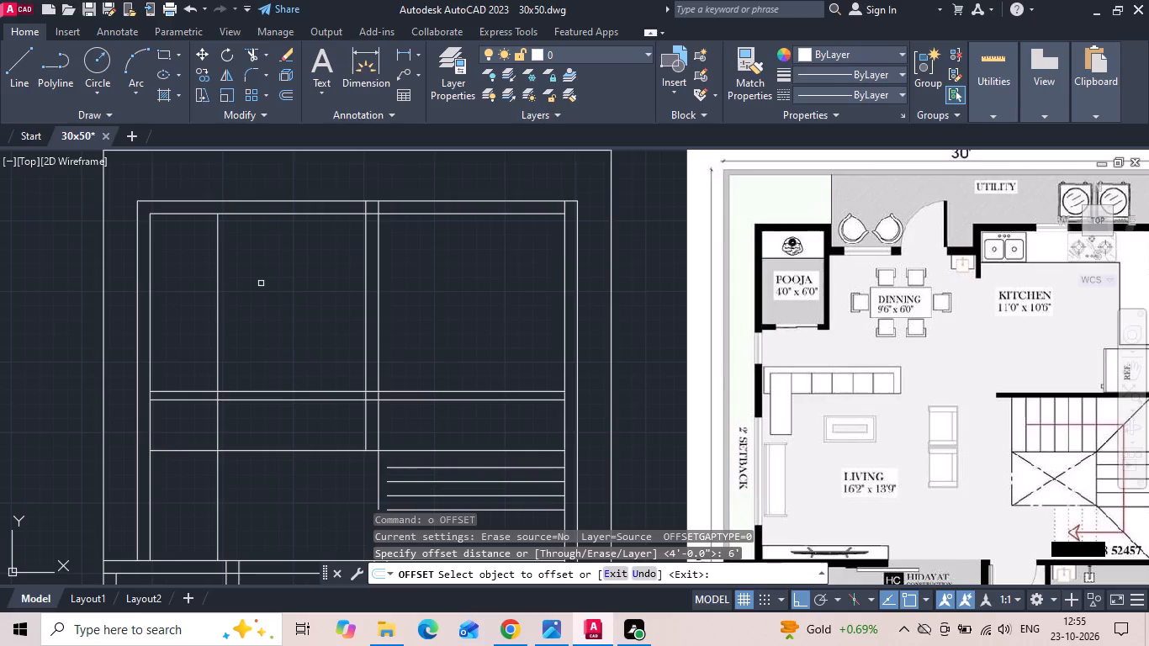
{"action": "left_click", "coordinate": [199, 212]}
{"action": "left_click", "coordinate": [188, 280]}
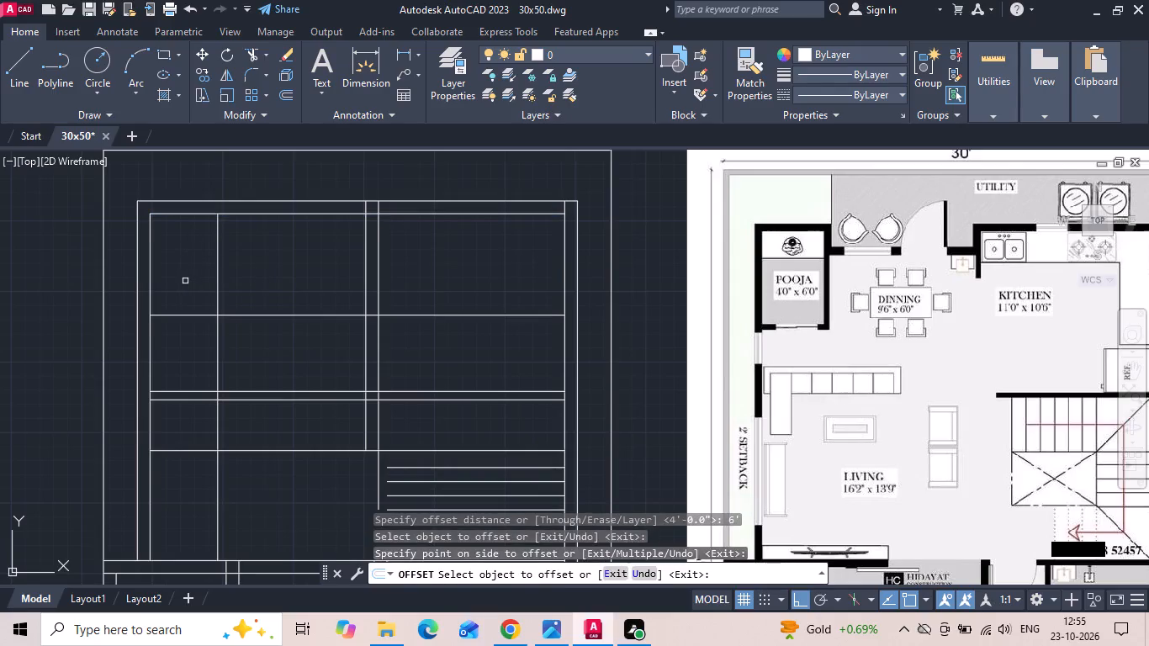
{"action": "key", "text": "Escape"}
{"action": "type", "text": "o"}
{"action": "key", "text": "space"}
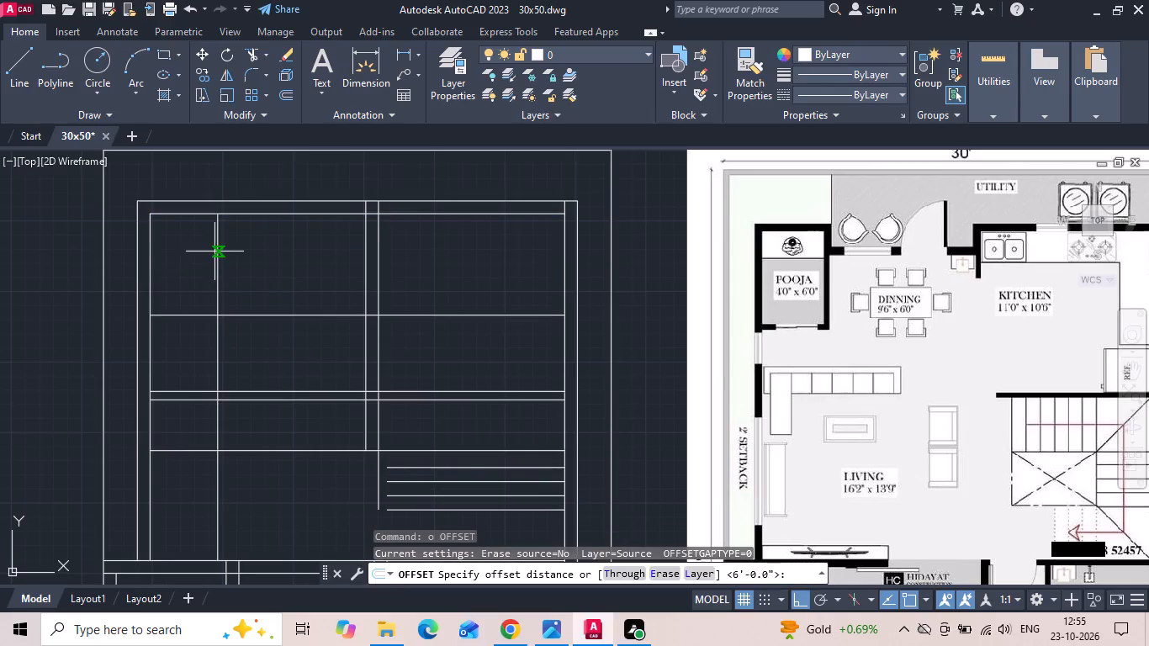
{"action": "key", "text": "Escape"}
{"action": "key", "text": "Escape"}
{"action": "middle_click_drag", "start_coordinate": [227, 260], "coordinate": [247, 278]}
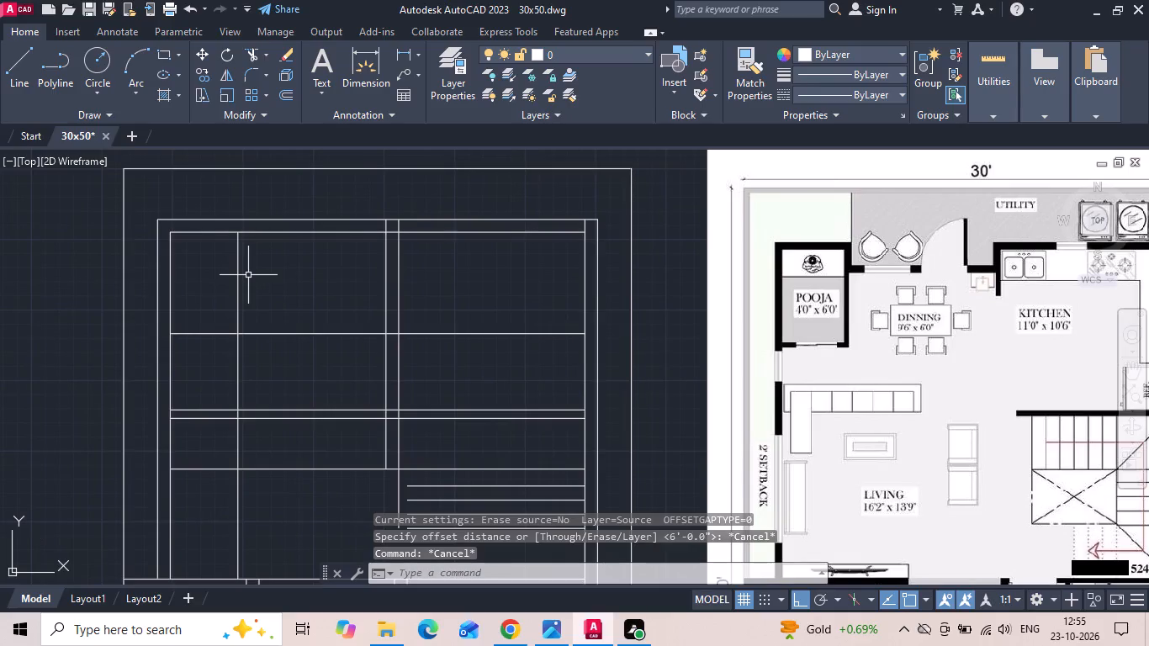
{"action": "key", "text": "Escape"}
Save the drawing.
{"action": "key", "text": "ctrl+s"}
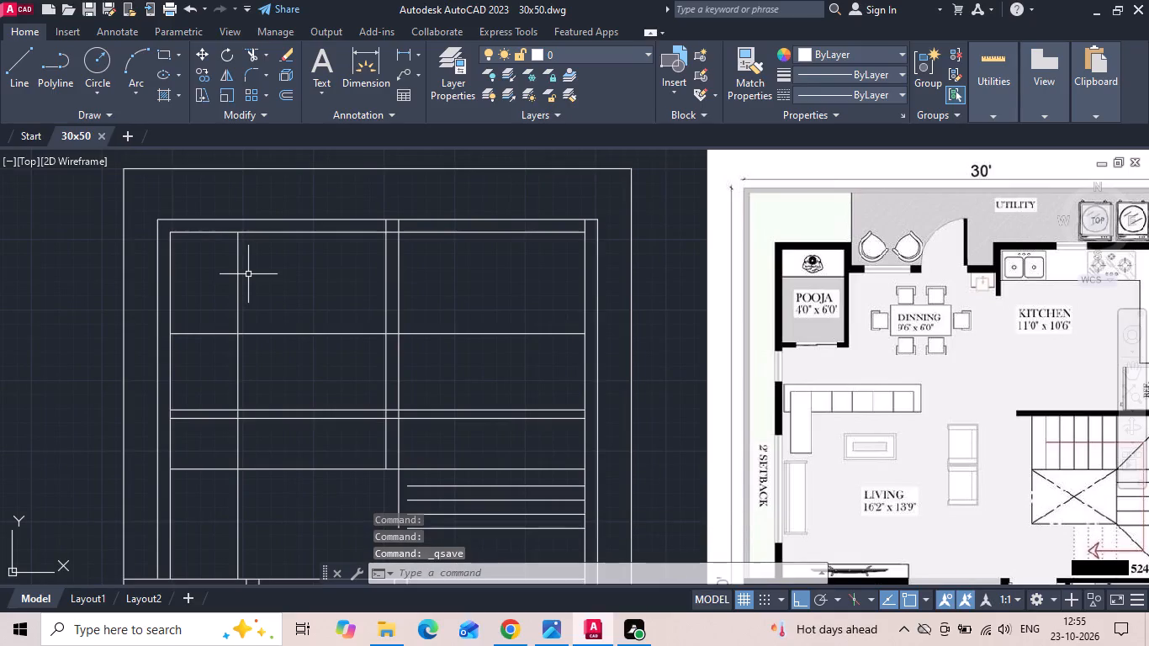
Offset the pooja room's width line 9" toward the dining area to form its side wall.
{"action": "key", "text": "o"}
{"action": "key", "text": "space"}
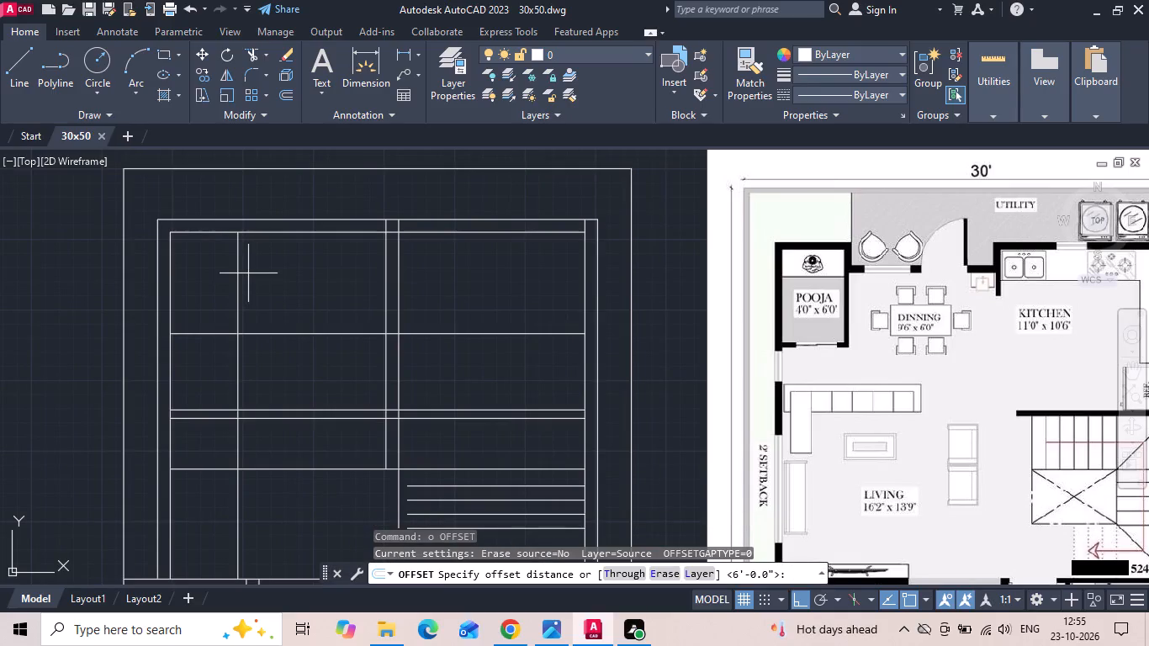
{"action": "key", "text": "9"}
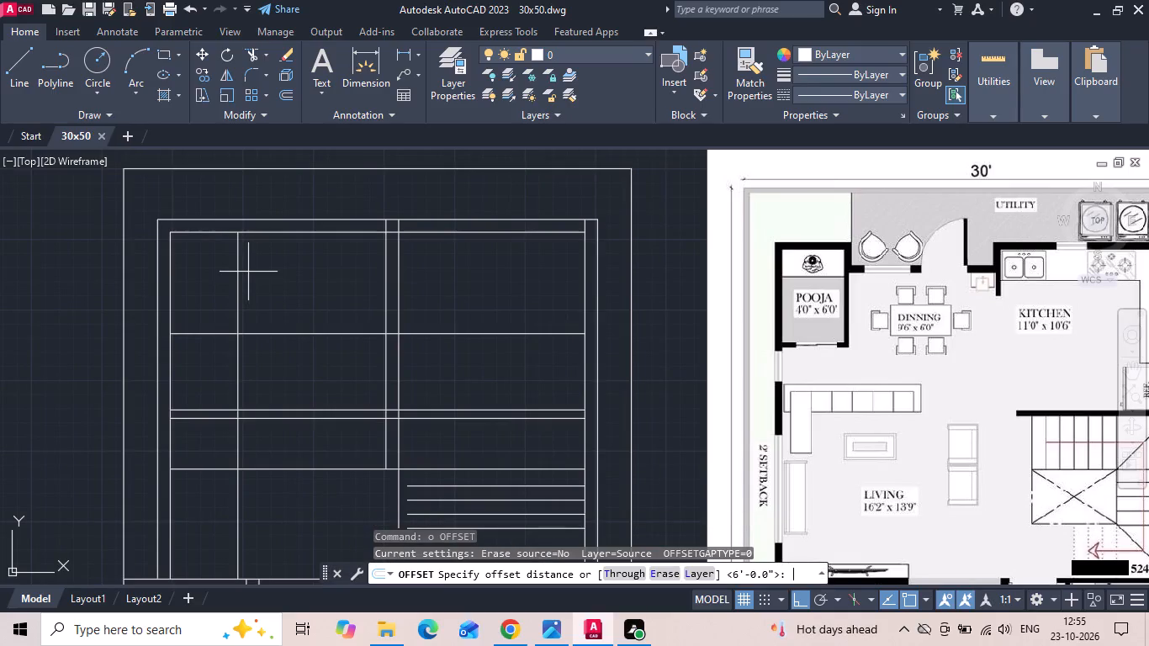
{"action": "key", "text": "space"}
{"action": "left_click", "coordinate": [239, 268]}
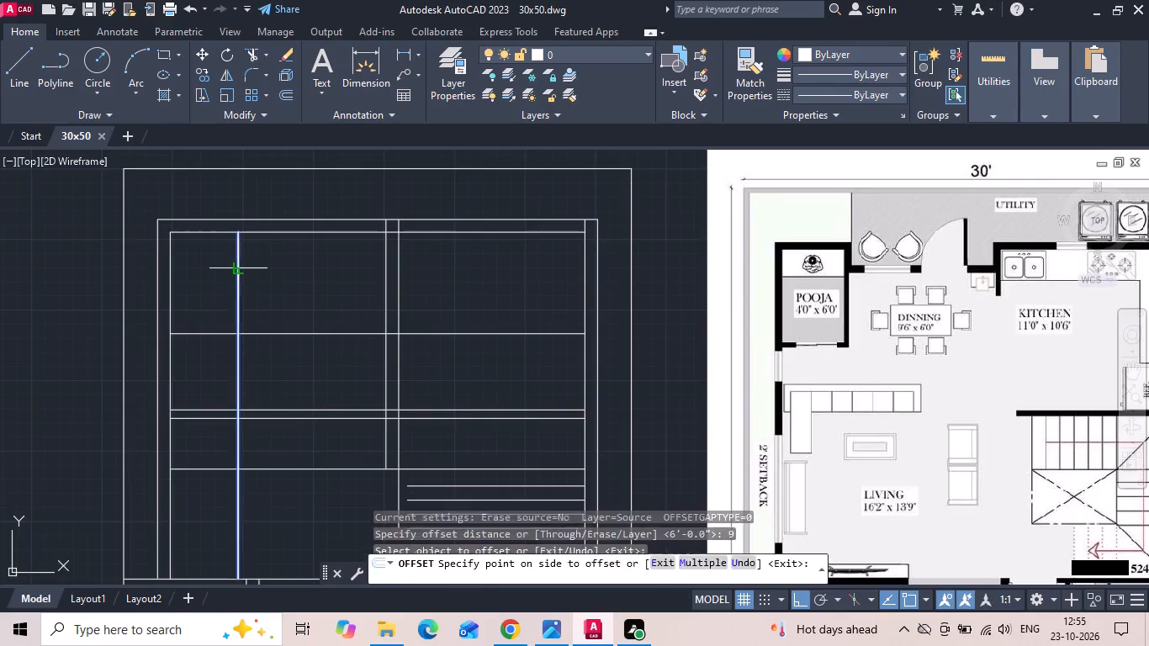
{"action": "left_click", "coordinate": [270, 256]}
{"action": "key", "text": "Escape"}
Extend the dining-side line of the pooja wall to the outer face of the rear wall.
{"action": "type", "text": "ex"}
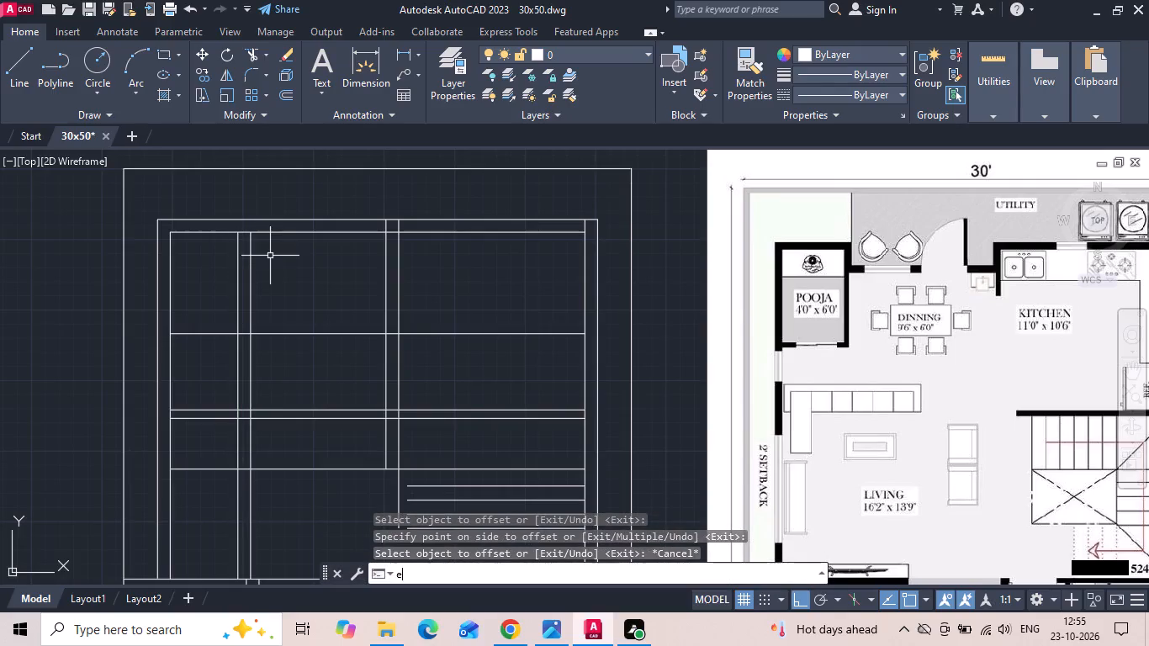
{"action": "key", "text": "space"}
{"action": "left_click_drag", "start_coordinate": [270, 256], "coordinate": [249, 259]}
{"action": "key", "text": "Escape"}
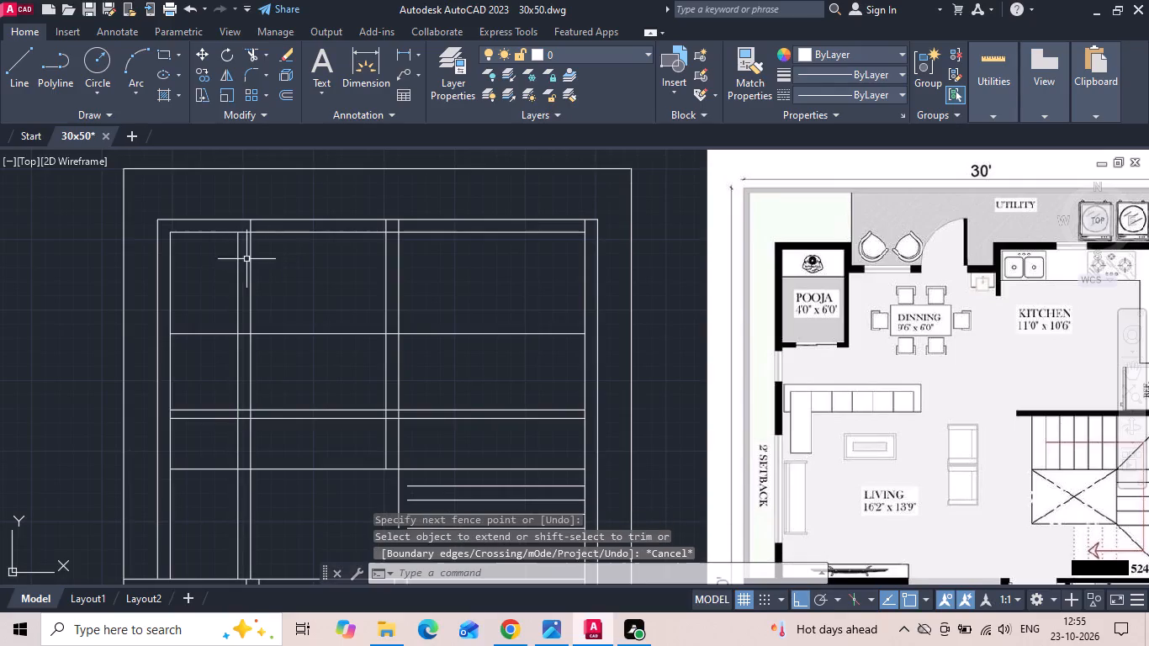
Offset the pooja room's length line 6" toward the living room to form its front wall.
{"action": "type", "text": "o"}
{"action": "key", "text": "space"}
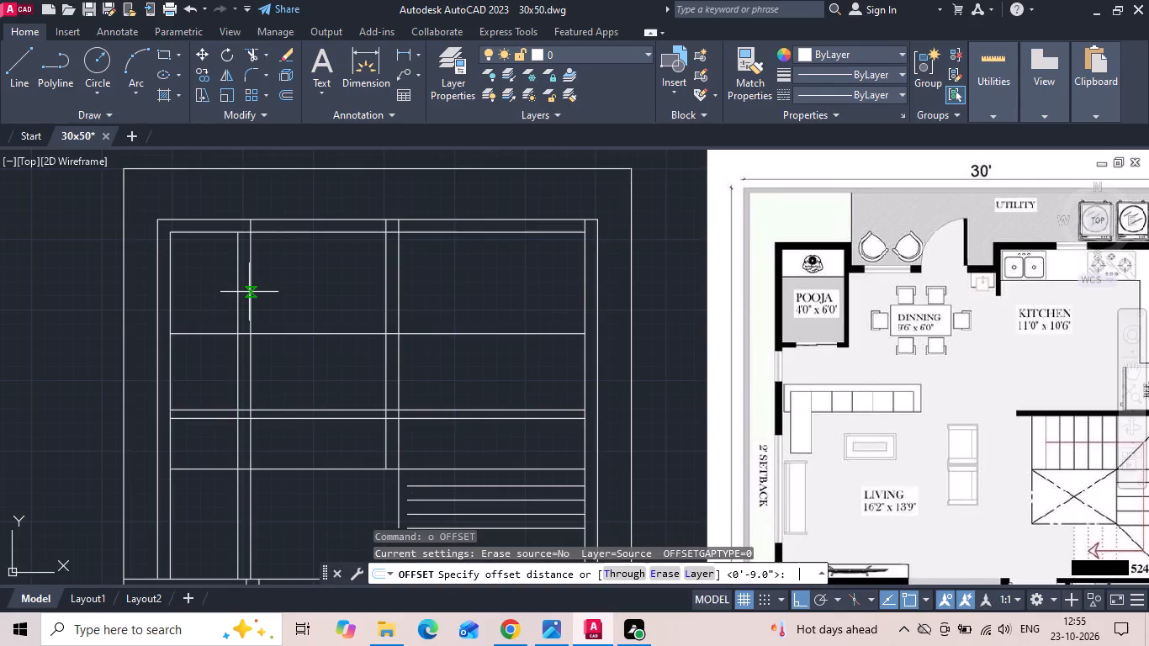
{"action": "type", "text": "6"}
{"action": "key", "text": "space"}
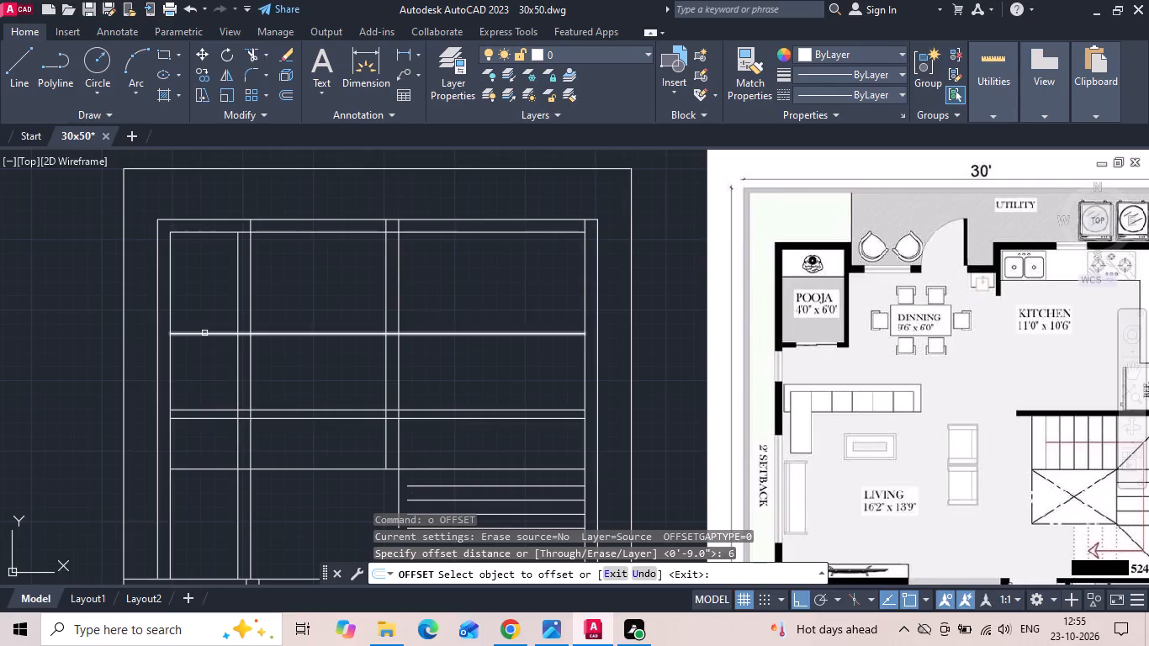
{"action": "left_click", "coordinate": [204, 333]}
{"action": "left_click", "coordinate": [162, 367]}
{"action": "key", "text": "Escape"}
Trim the pooja wall lines that run past the room's corner toward the dining and living areas.
{"action": "key", "text": "t"}
{"action": "key", "text": "r"}
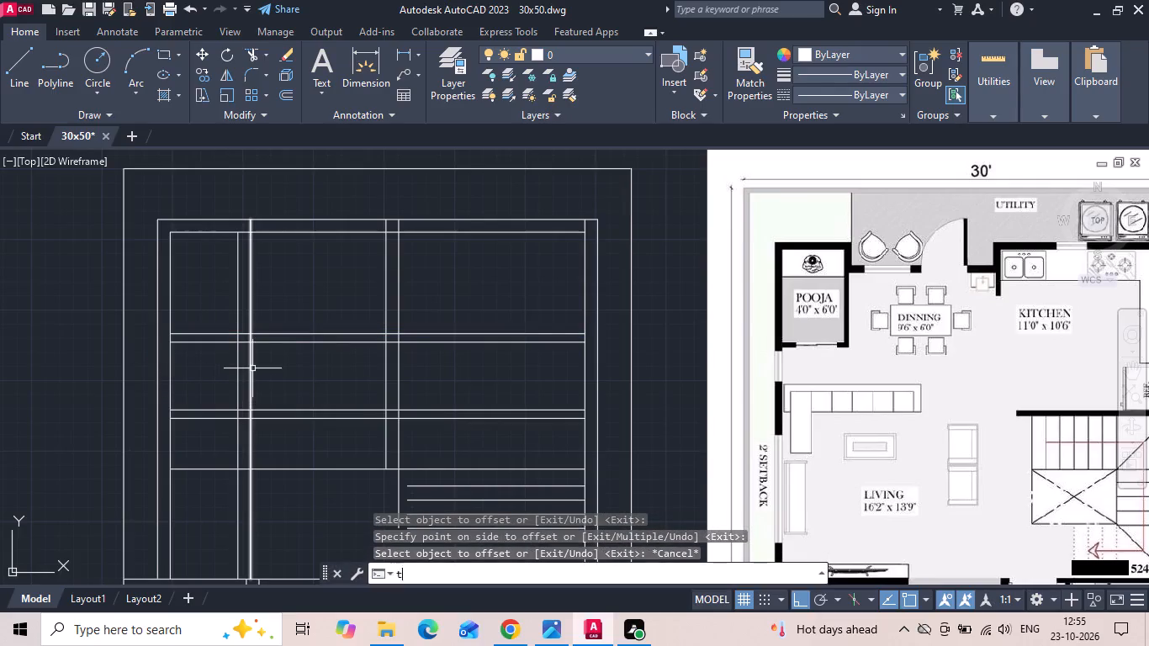
{"action": "key", "text": "space"}
{"action": "left_click_drag", "start_coordinate": [295, 328], "coordinate": [232, 379]}
{"action": "key", "text": "Escape"}
Erase the two leftover pooja front wall segments inside the kitchen.
{"action": "left_click_drag", "start_coordinate": [474, 371], "coordinate": [463, 355]}
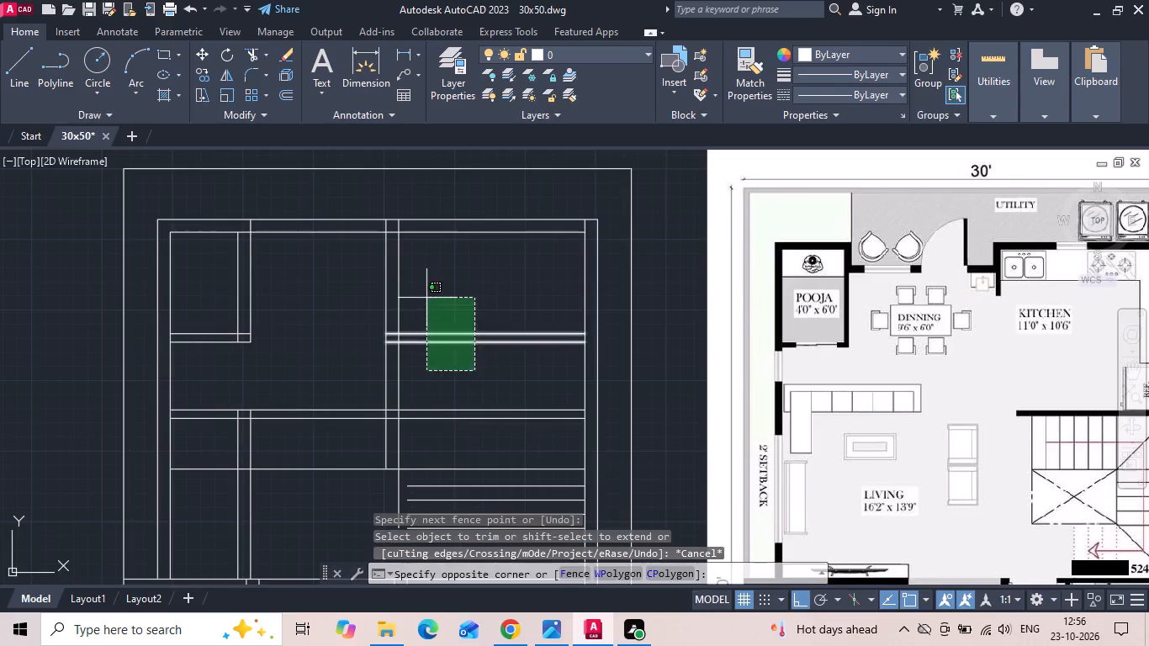
{"action": "left_click", "coordinate": [426, 298]}
{"action": "key", "text": "Delete"}
Trim the two kitchen-staircase wall lines between the pooja-side wall lines and the middle wall to open the living area.
{"action": "type", "text": "tr"}
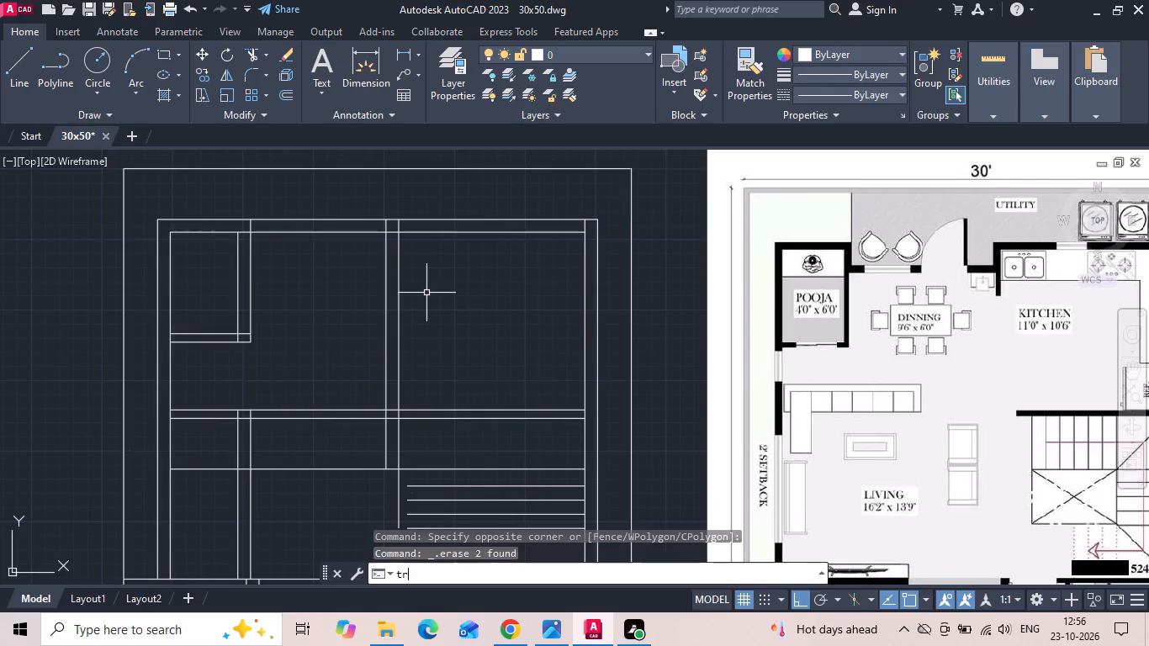
{"action": "key", "text": "space"}
{"action": "left_click_drag", "start_coordinate": [361, 384], "coordinate": [365, 428]}
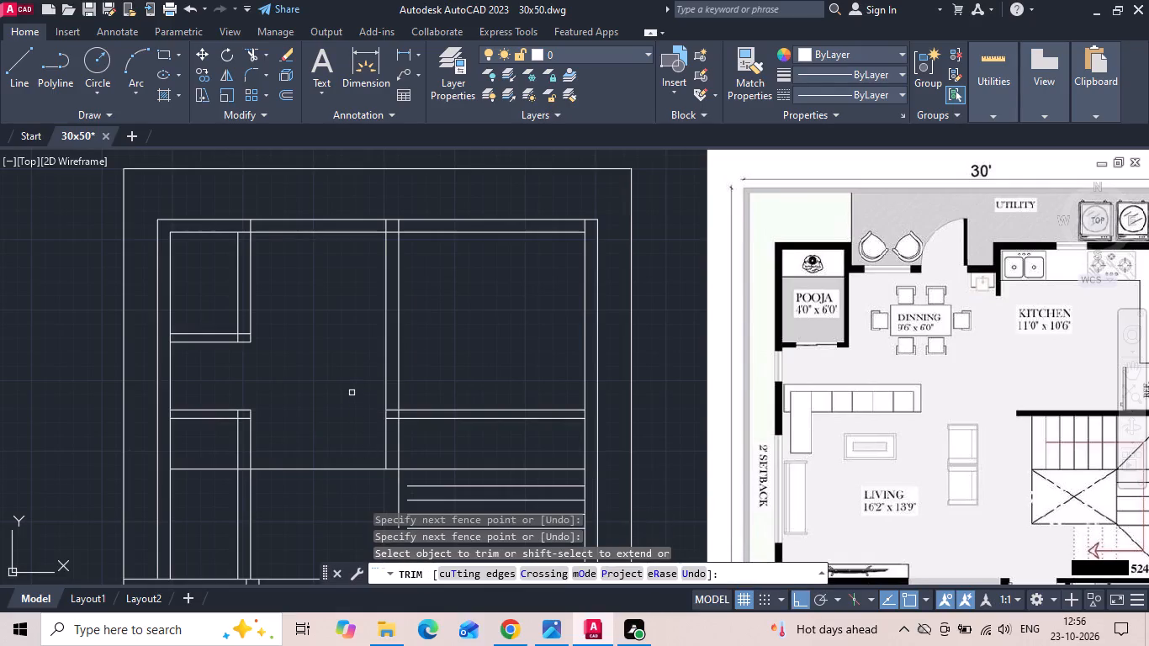
{"action": "key", "text": "Escape"}
Save the drawing.
{"action": "key", "text": "ctrl+s"}
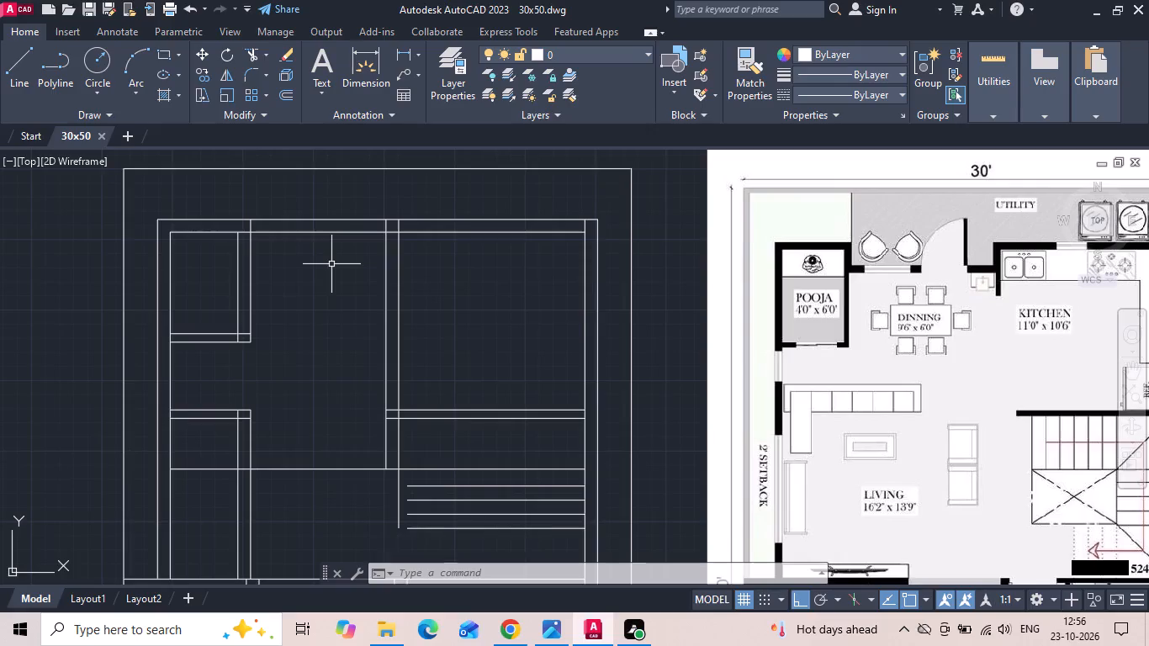
Measure the pooja room's clear width on the reference image.
{"action": "left_click", "coordinate": [401, 47]}
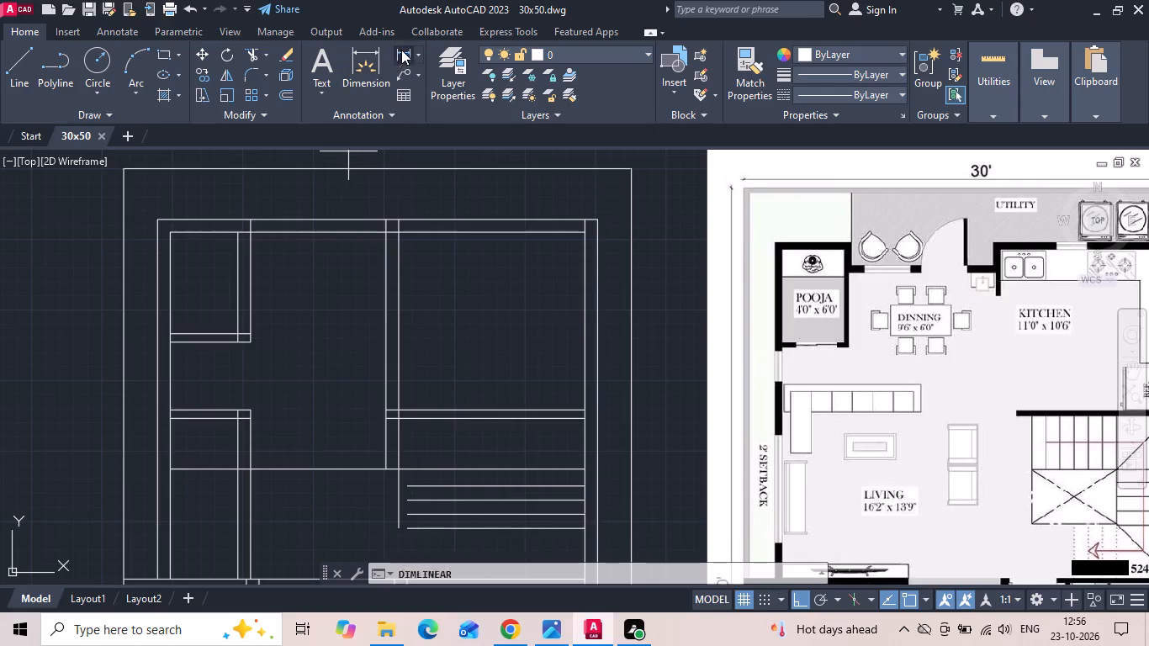
{"action": "scroll", "coordinate": [861, 227], "scroll_direction": "up", "scroll_amount": 2}
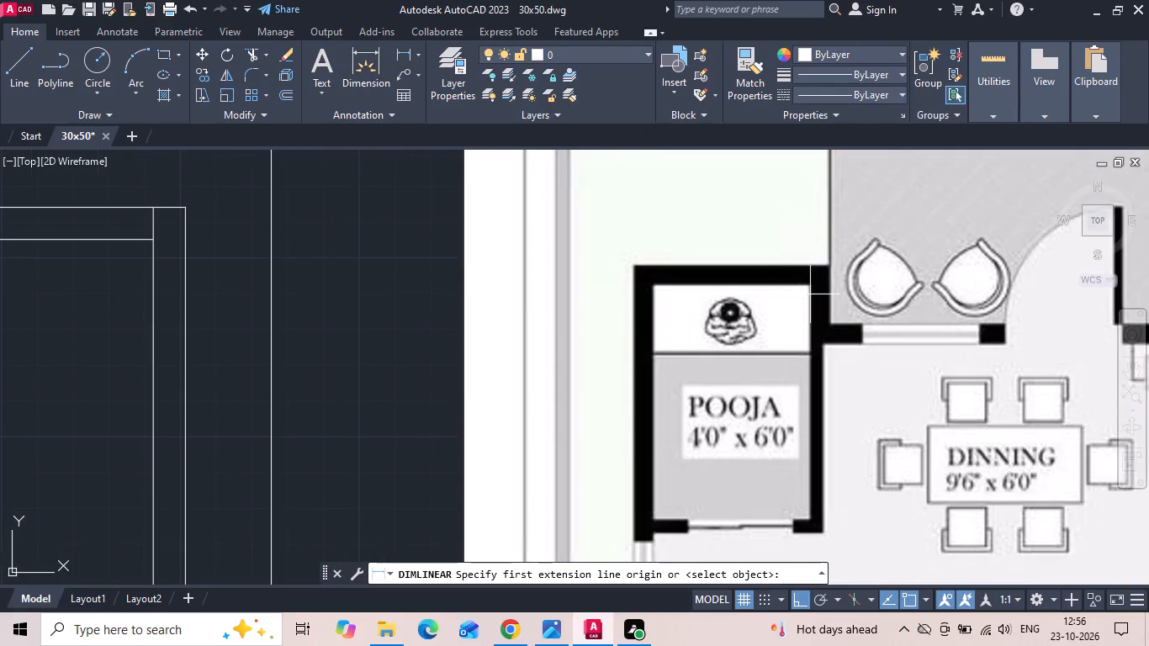
{"action": "left_click", "coordinate": [809, 293]}
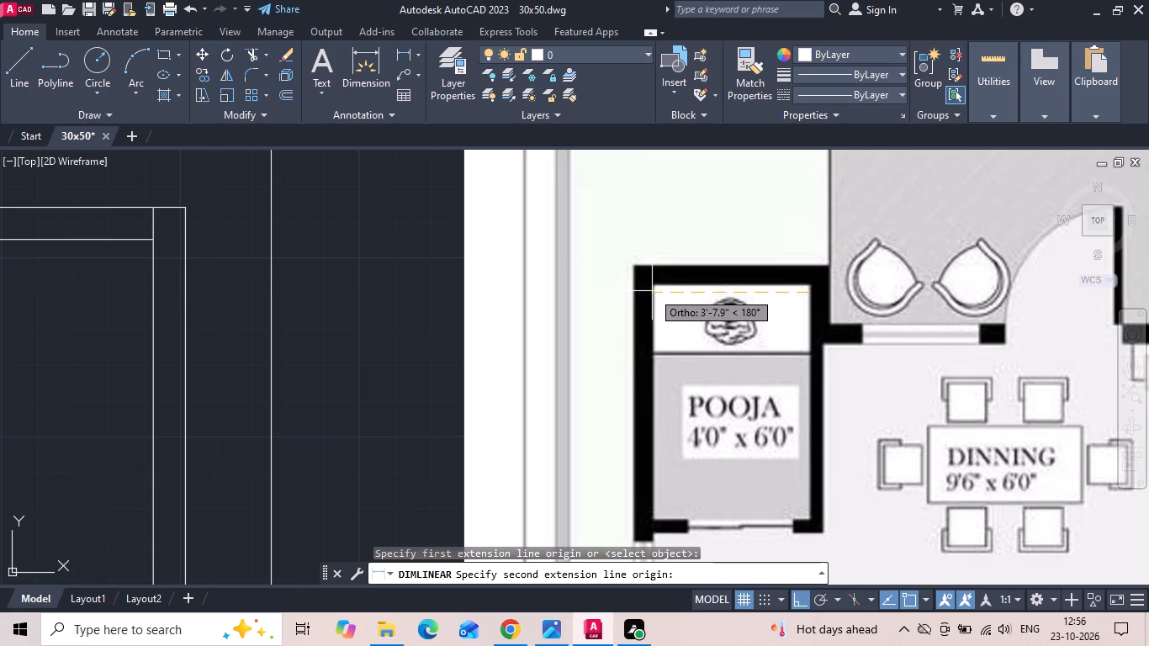
{"action": "key", "text": "space"}
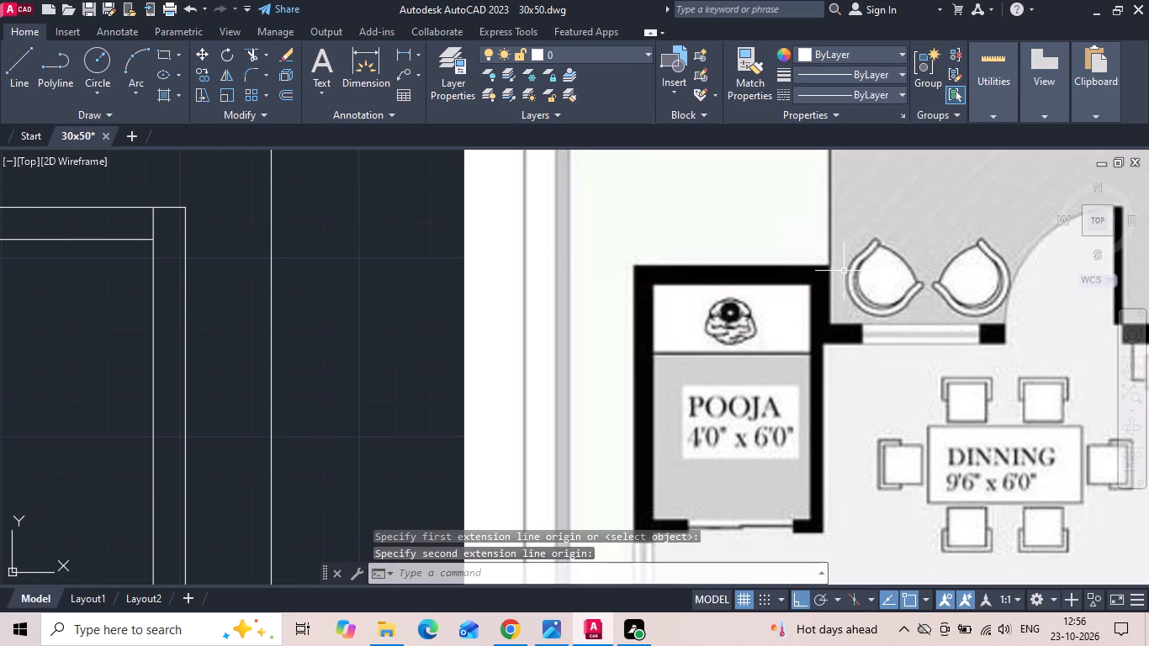
Measure on the reference image how far the dining rear wall is set back from the pooja room's outer corner.
{"action": "key", "text": "space"}
{"action": "left_click", "coordinate": [829, 267]}
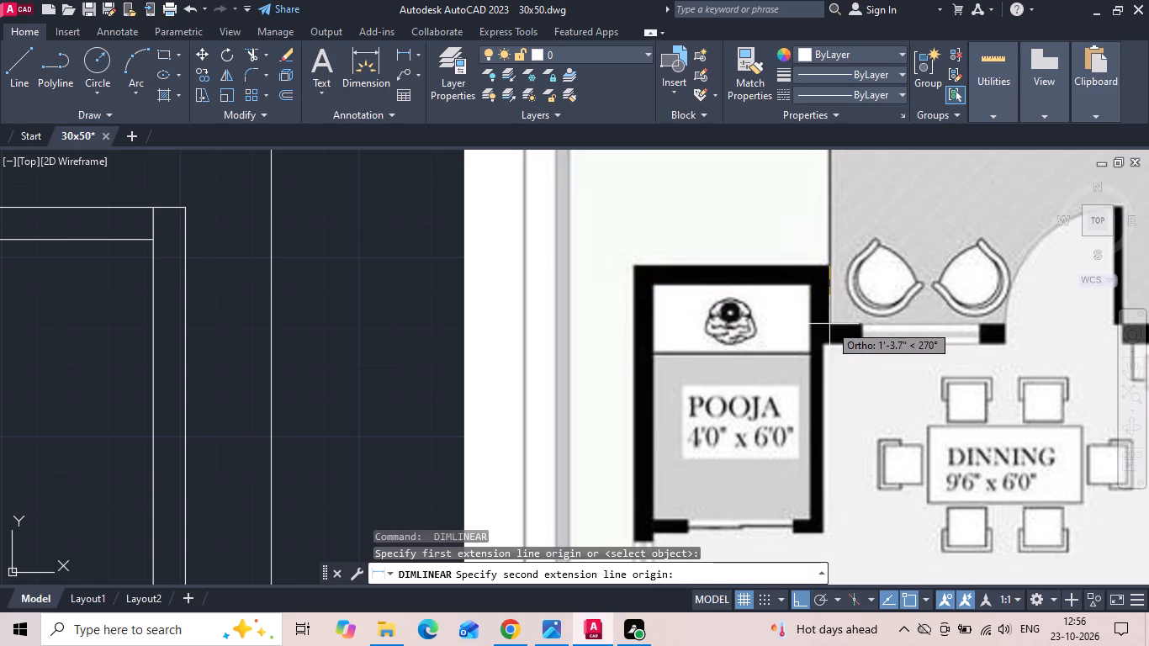
{"action": "scroll", "coordinate": [829, 331], "scroll_direction": "up", "scroll_amount": 2}
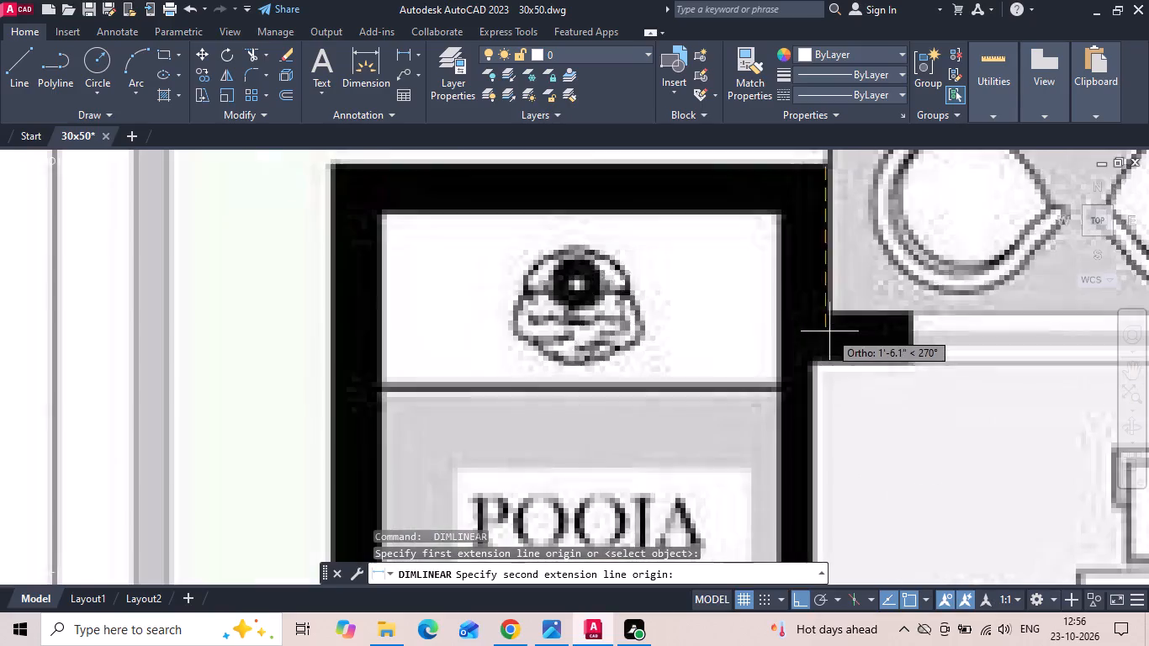
{"action": "key", "text": "space"}
Measure the thickness of the dining rear wall beside the pooja room on the reference image.
{"action": "key", "text": "space"}
{"action": "left_click", "coordinate": [826, 310]}
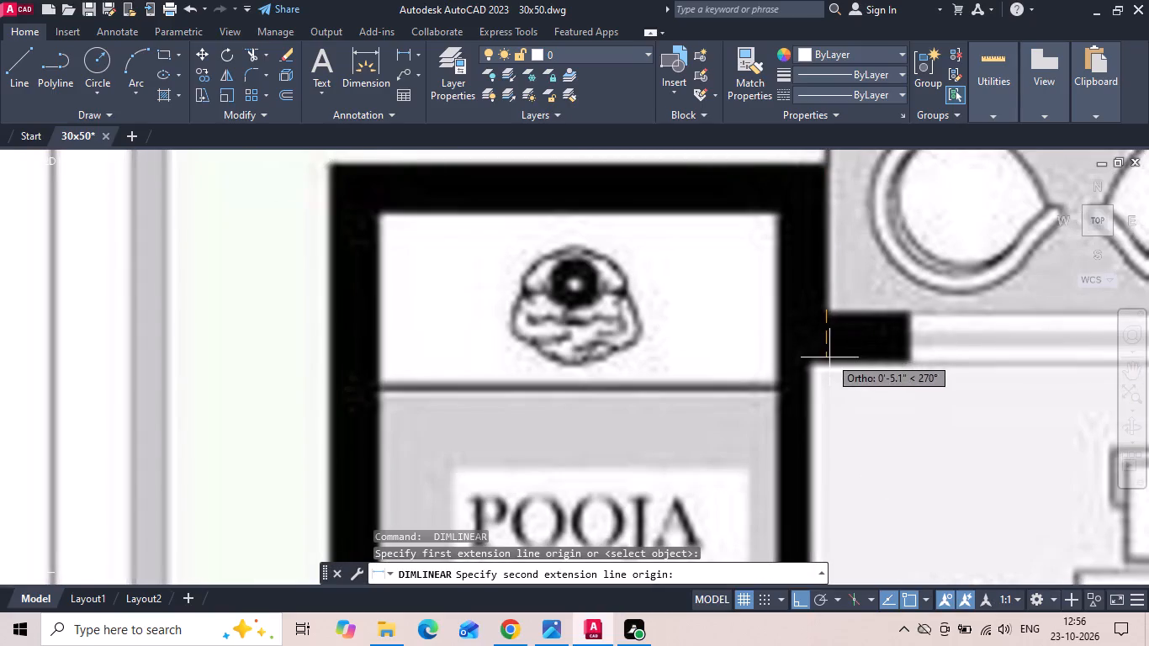
{"action": "key", "text": "Escape"}
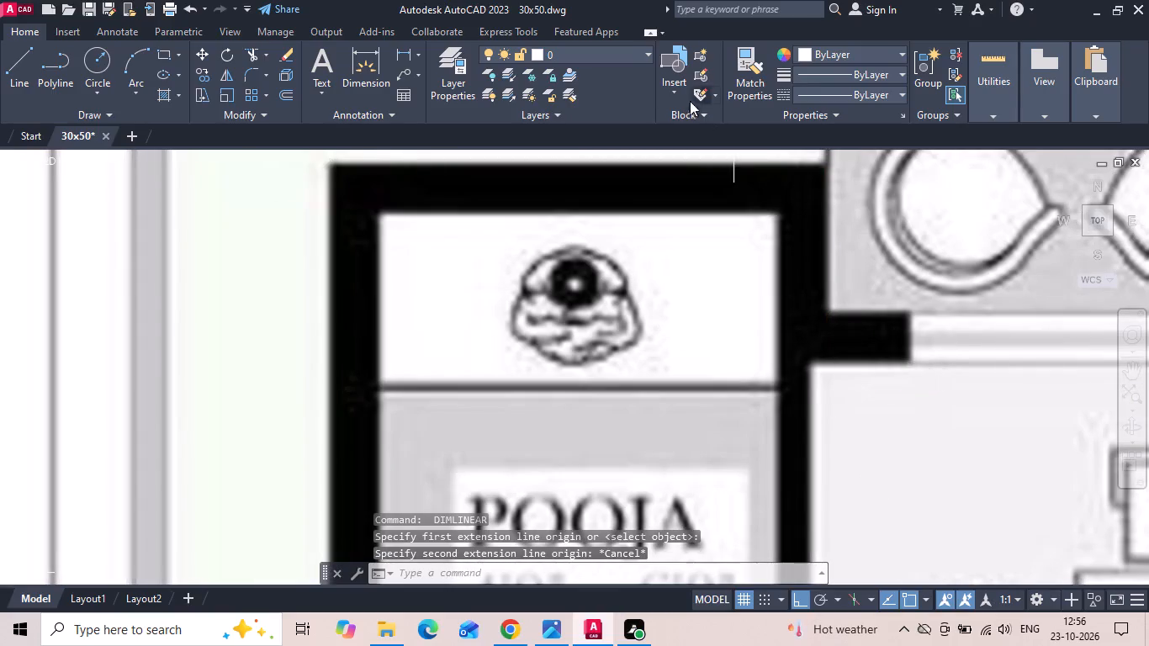
Trim the two rear wall lines between the pooja room's side wall and the kitchen's side wall.
{"action": "scroll", "coordinate": [611, 244], "scroll_direction": "down", "scroll_amount": 4}
{"action": "middle_click_drag", "start_coordinate": [396, 279], "coordinate": [551, 289]}
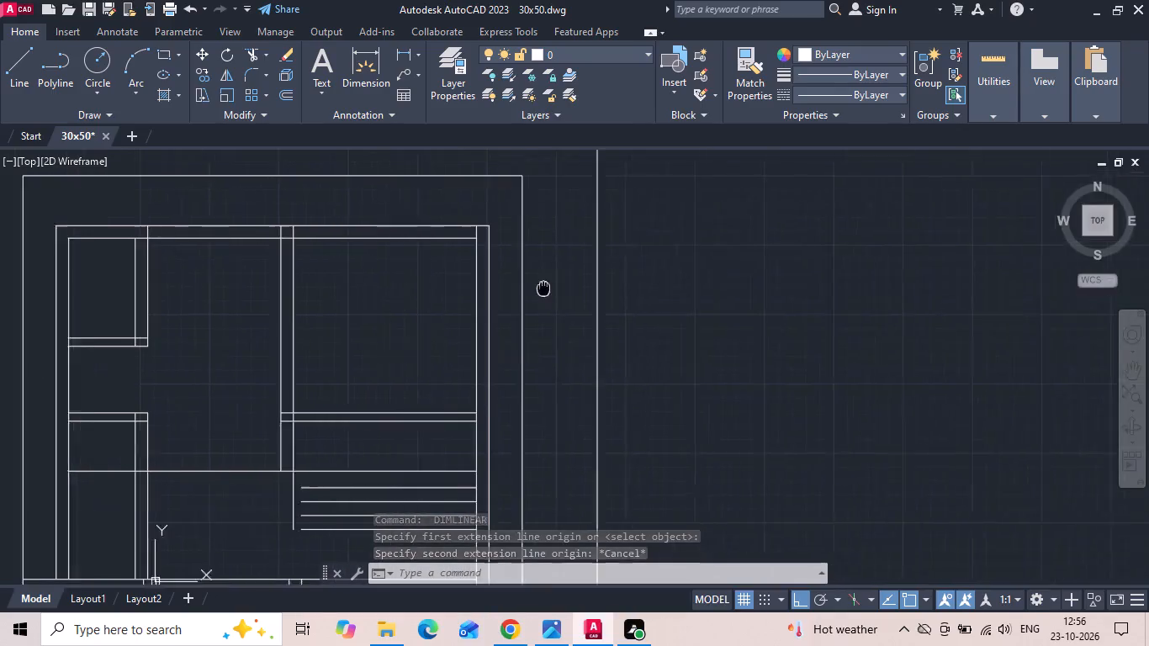
{"action": "middle_click_drag", "start_coordinate": [551, 289], "coordinate": [564, 289]}
{"action": "middle_click_drag", "start_coordinate": [315, 291], "coordinate": [408, 291]}
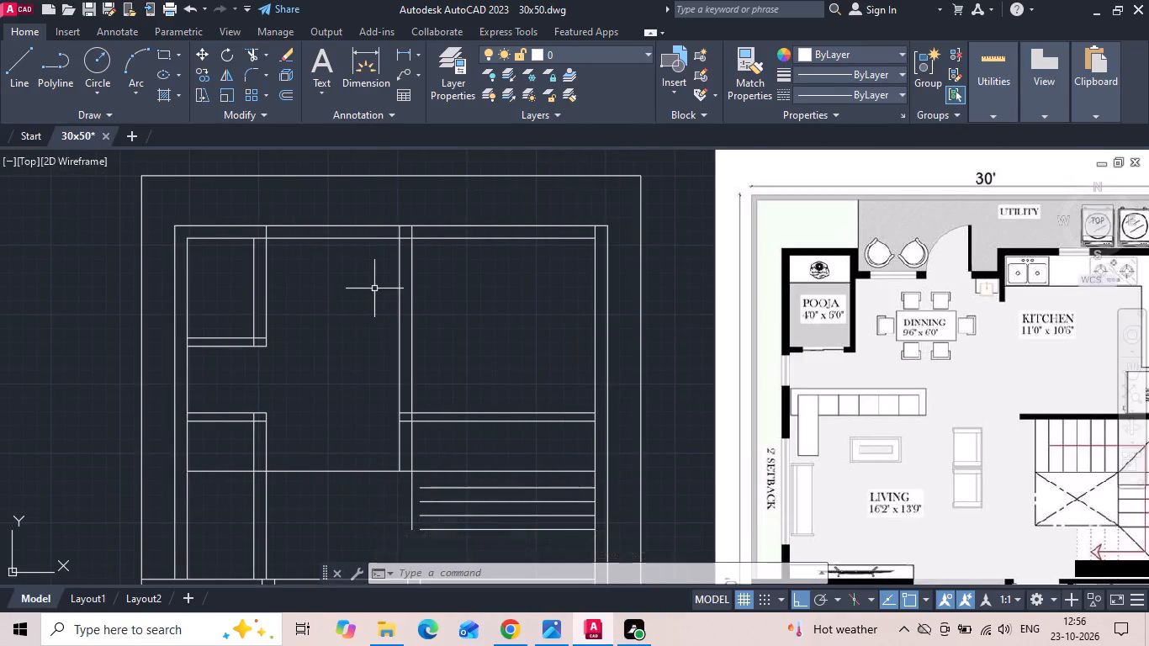
{"action": "key", "text": "t"}
{"action": "type", "text": "r"}
{"action": "key", "text": "space"}
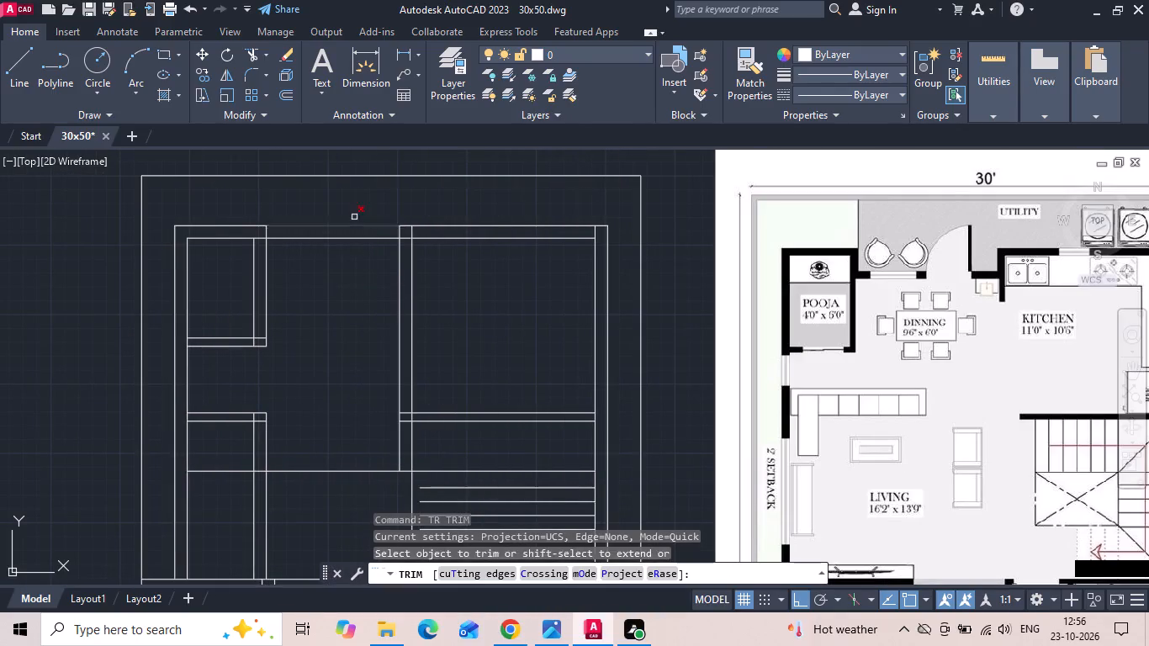
{"action": "left_click_drag", "start_coordinate": [354, 216], "coordinate": [347, 271]}
{"action": "key", "text": "Escape"}
Copy the pooja room's two rear wall lines 12 inches down into the plan.
{"action": "middle_click_drag", "start_coordinate": [349, 267], "coordinate": [367, 280]}
{"action": "scroll", "coordinate": [262, 257], "scroll_direction": "up", "scroll_amount": 1}
{"action": "left_click_drag", "start_coordinate": [230, 203], "coordinate": [215, 262]}
{"action": "left_click", "coordinate": [206, 273]}
{"action": "right_click", "coordinate": [204, 273]}
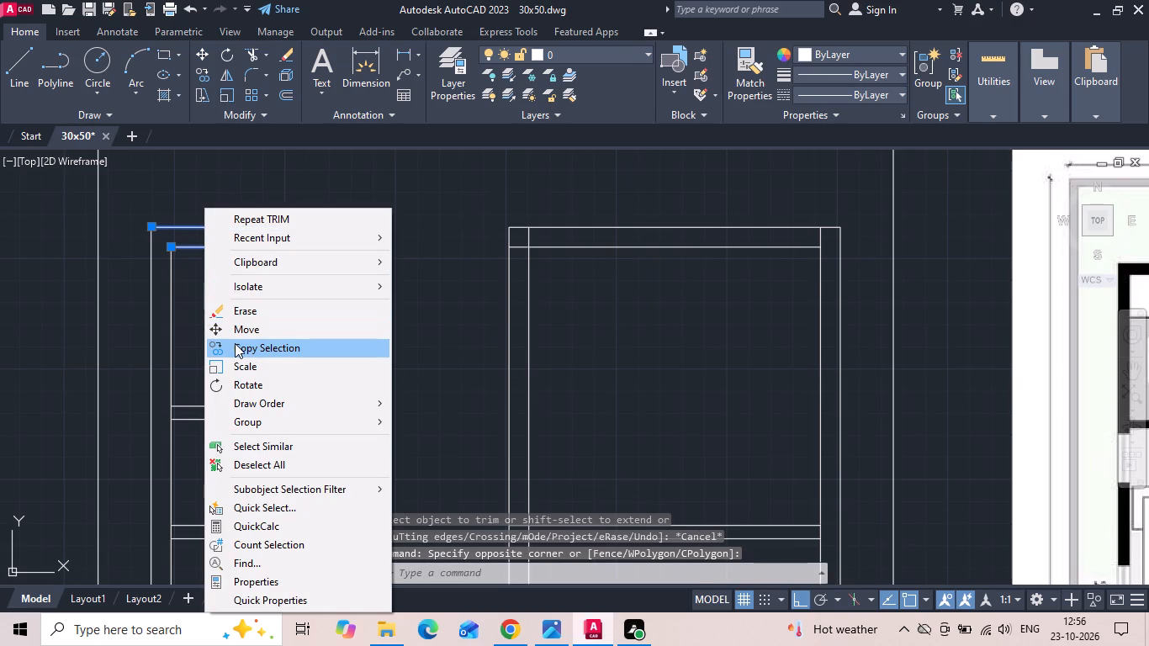
{"action": "left_click", "coordinate": [236, 344]}
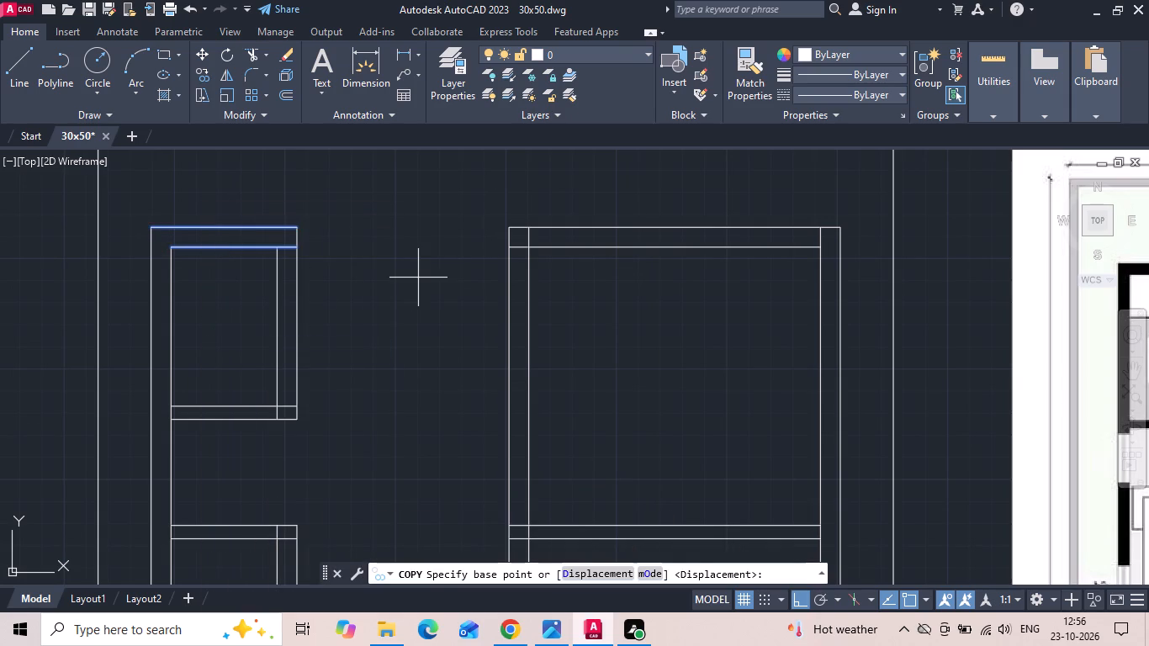
{"action": "left_click", "coordinate": [418, 278]}
{"action": "key", "text": "1"}
{"action": "key", "text": "2"}
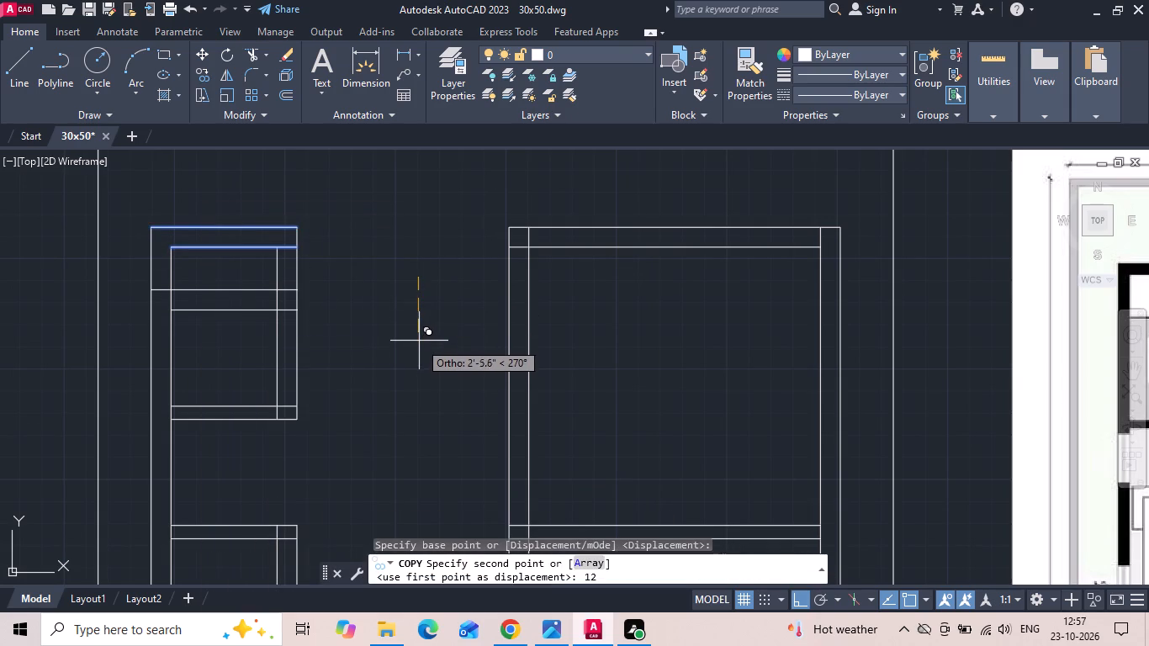
{"action": "key", "text": "space"}
{"action": "key", "text": "Escape"}
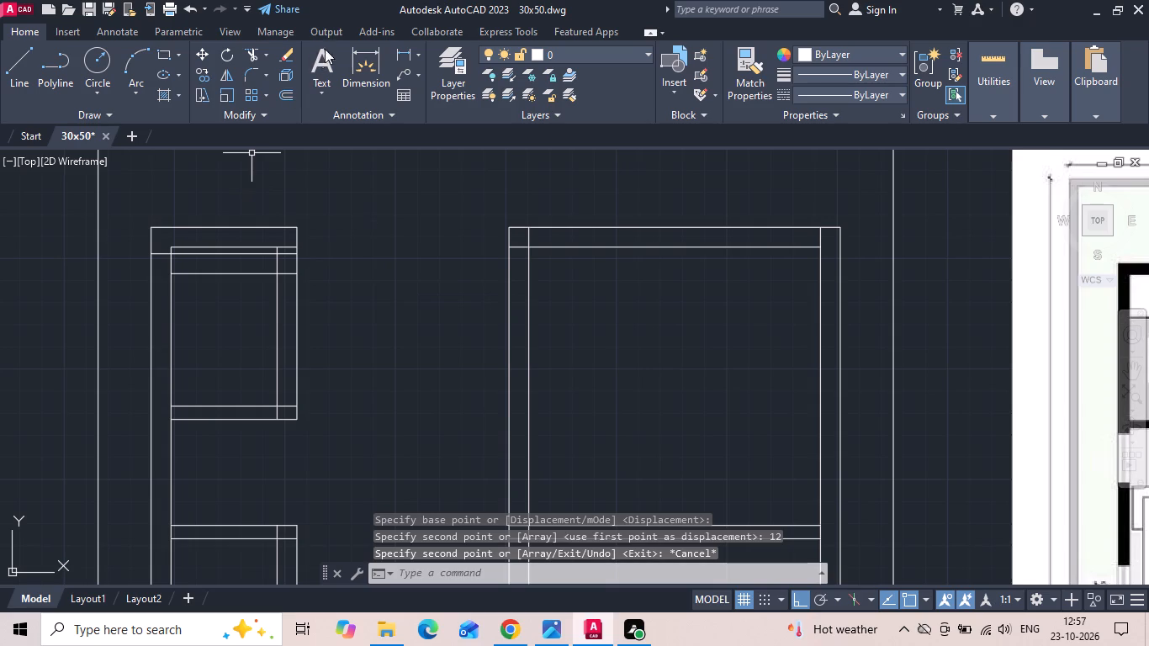
Measure the distance from the pooja room's outer rear corner to the first copied wall line.
{"action": "left_click_drag", "start_coordinate": [404, 57], "coordinate": [405, 66]}
{"action": "scroll", "coordinate": [256, 259], "scroll_direction": "up", "scroll_amount": 1}
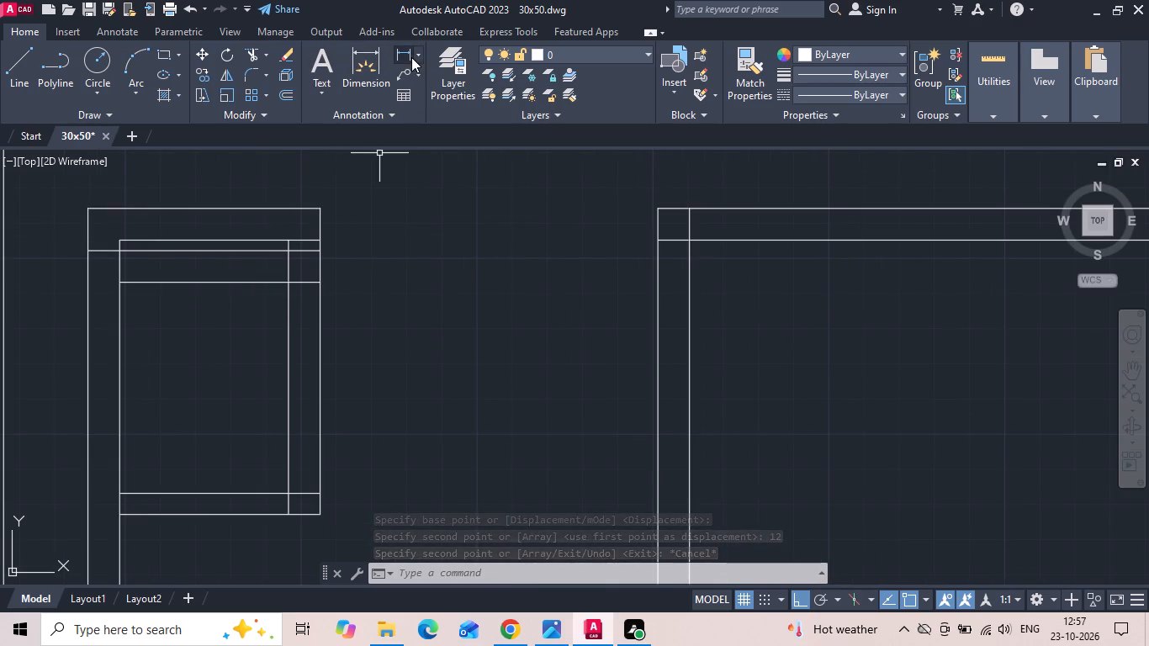
{"action": "key", "text": "d"}
{"action": "key", "text": "l"}
{"action": "type", "text": "i"}
{"action": "key", "text": "space"}
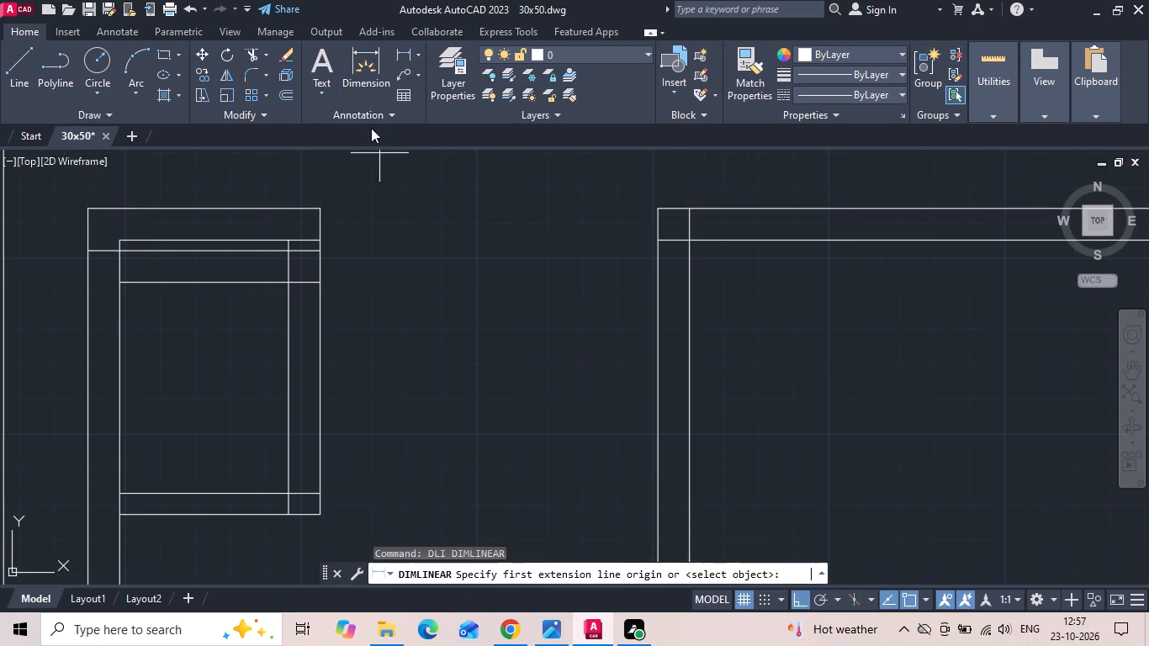
{"action": "scroll", "coordinate": [270, 150], "scroll_direction": "up", "scroll_amount": 1}
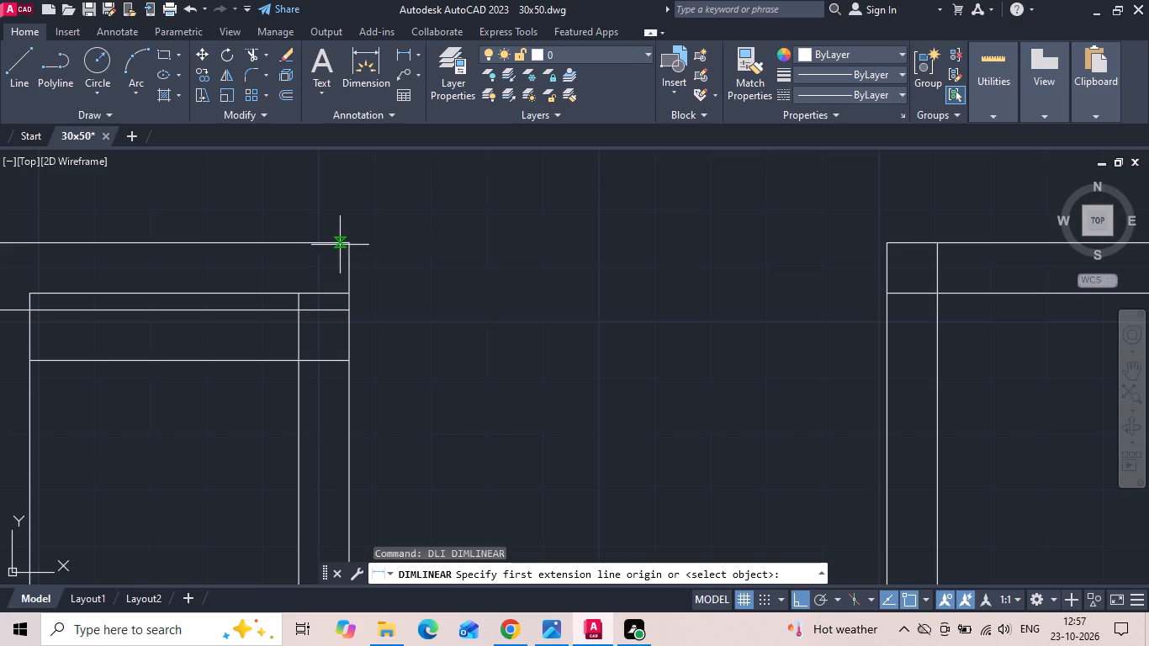
{"action": "left_click", "coordinate": [344, 246]}
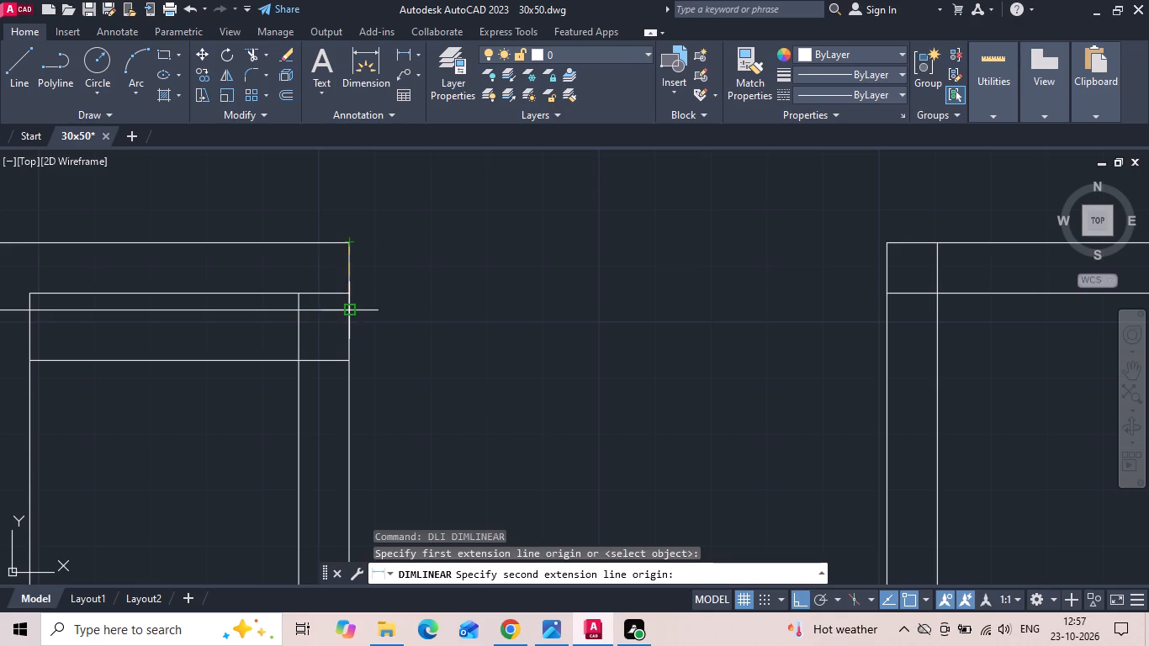
{"action": "left_click", "coordinate": [347, 308]}
{"action": "key", "text": "Escape"}
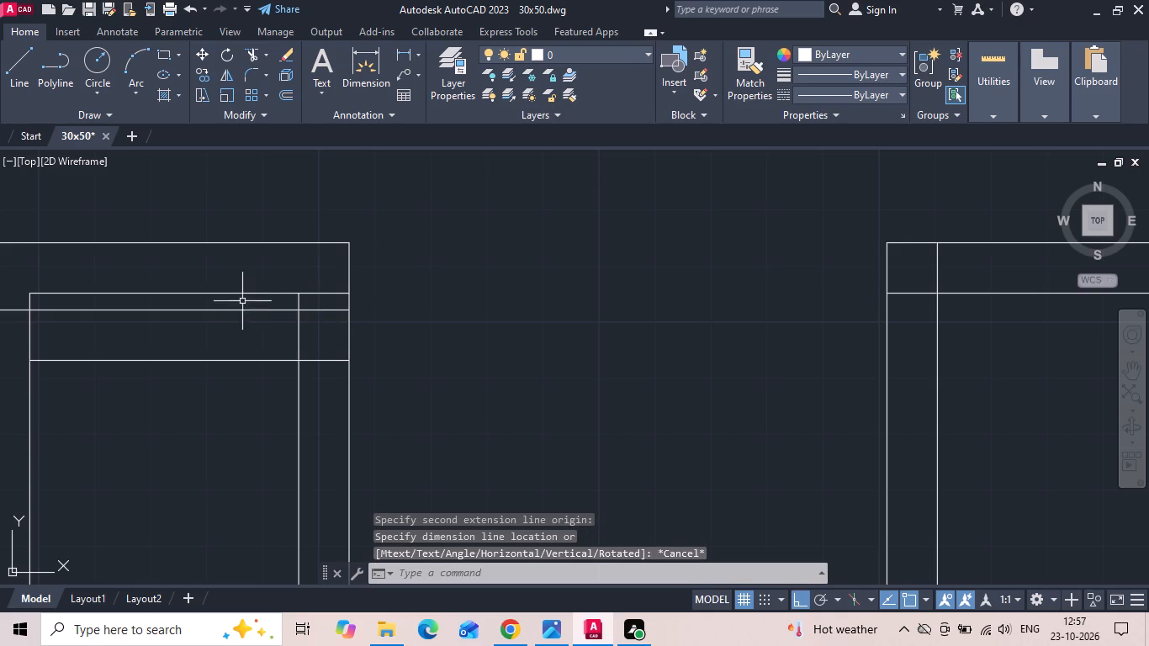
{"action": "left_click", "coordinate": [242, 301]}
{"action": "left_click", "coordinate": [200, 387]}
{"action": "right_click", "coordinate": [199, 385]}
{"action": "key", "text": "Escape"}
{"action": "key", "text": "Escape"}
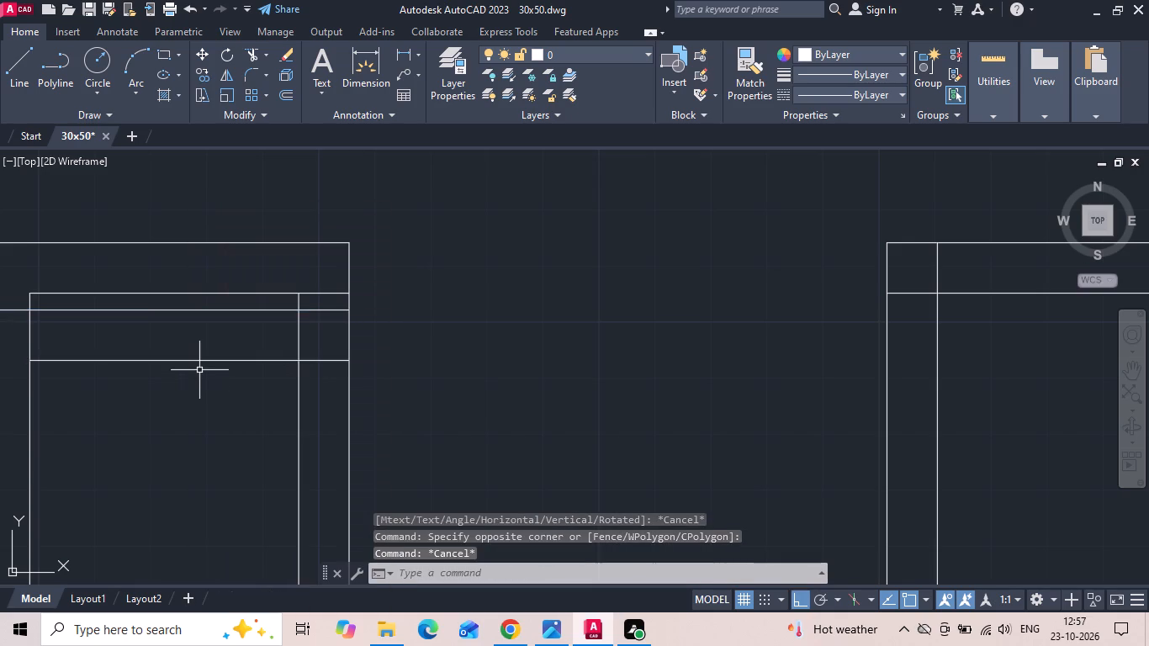
Extend the two copied wall lines across the dining area to the kitchen's side wall.
{"action": "key", "text": "e"}
{"action": "key", "text": "x"}
{"action": "key", "text": "space"}
{"action": "left_click_drag", "start_coordinate": [324, 301], "coordinate": [326, 311]}
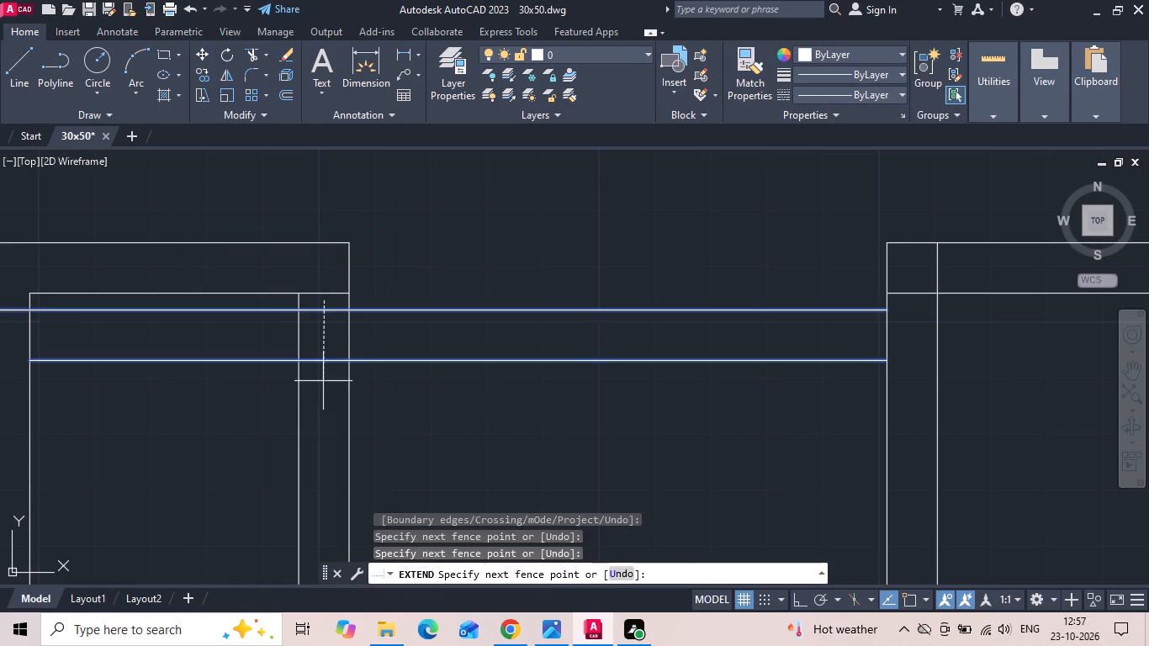
{"action": "left_click", "coordinate": [323, 383]}
{"action": "key", "text": "Escape"}
Trim the copied wall lines inside the pooja room and its walls, and clean up the pooja room's inner rear corner.
{"action": "key", "text": "t"}
{"action": "key", "text": "r"}
{"action": "key", "text": "space"}
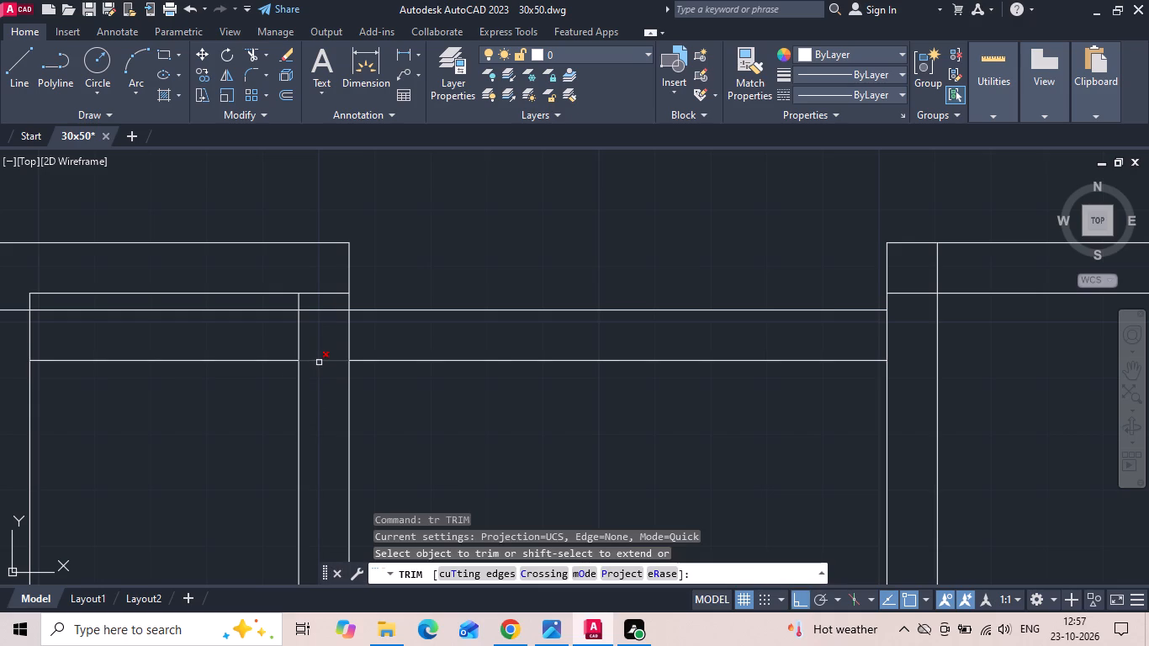
{"action": "left_click", "coordinate": [333, 389]}
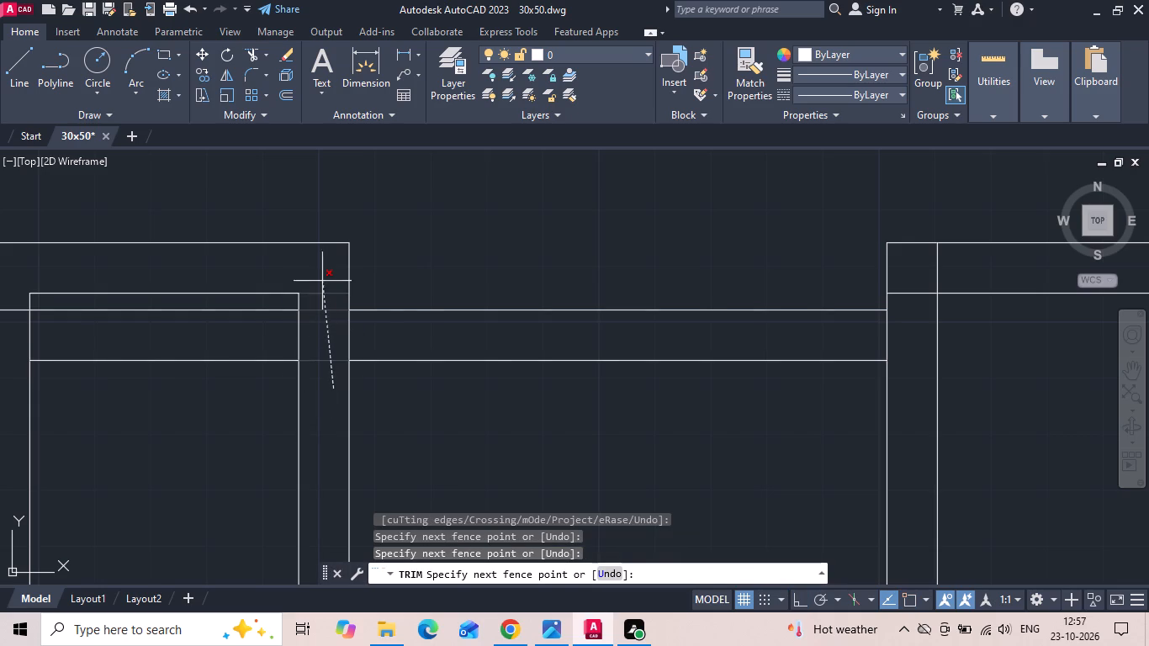
{"action": "left_click", "coordinate": [322, 273]}
{"action": "left_click_drag", "start_coordinate": [278, 302], "coordinate": [271, 392]}
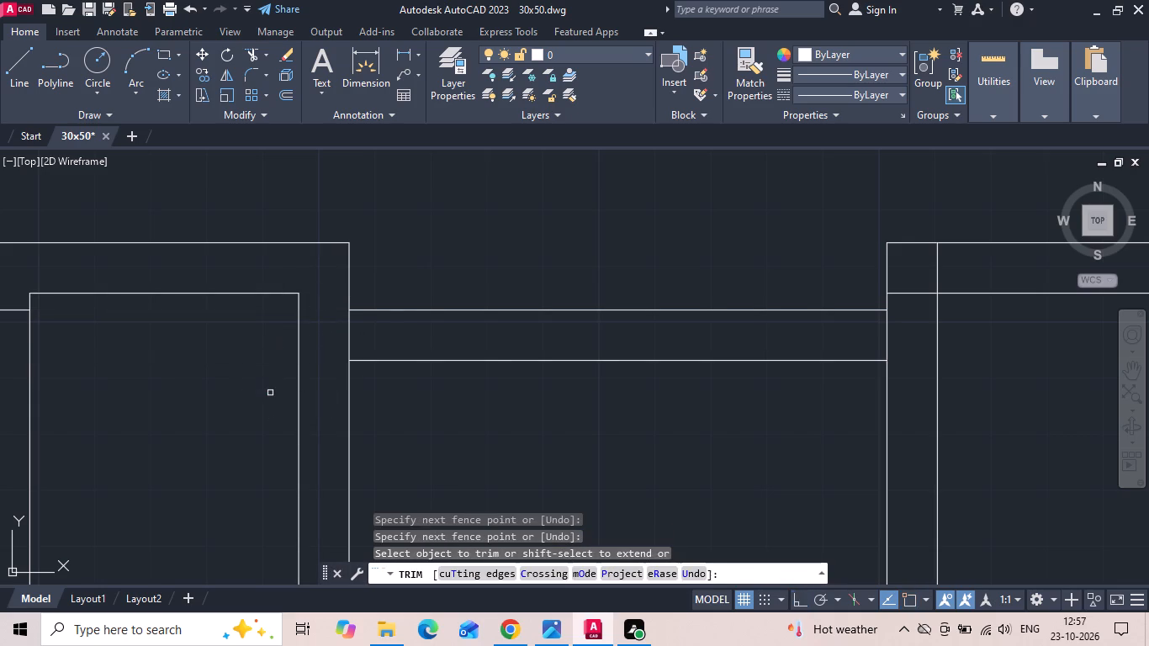
{"action": "scroll", "coordinate": [490, 335], "scroll_direction": "down", "scroll_amount": 1}
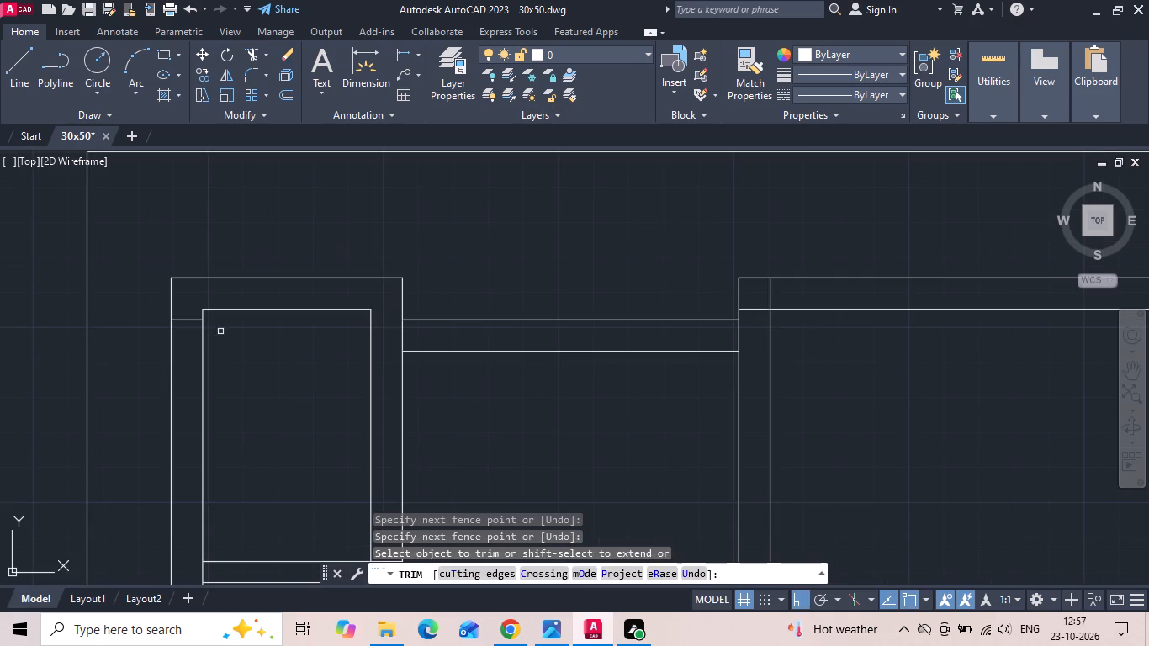
{"action": "left_click", "coordinate": [192, 320]}
{"action": "scroll", "coordinate": [193, 321], "scroll_direction": "down", "scroll_amount": 1}
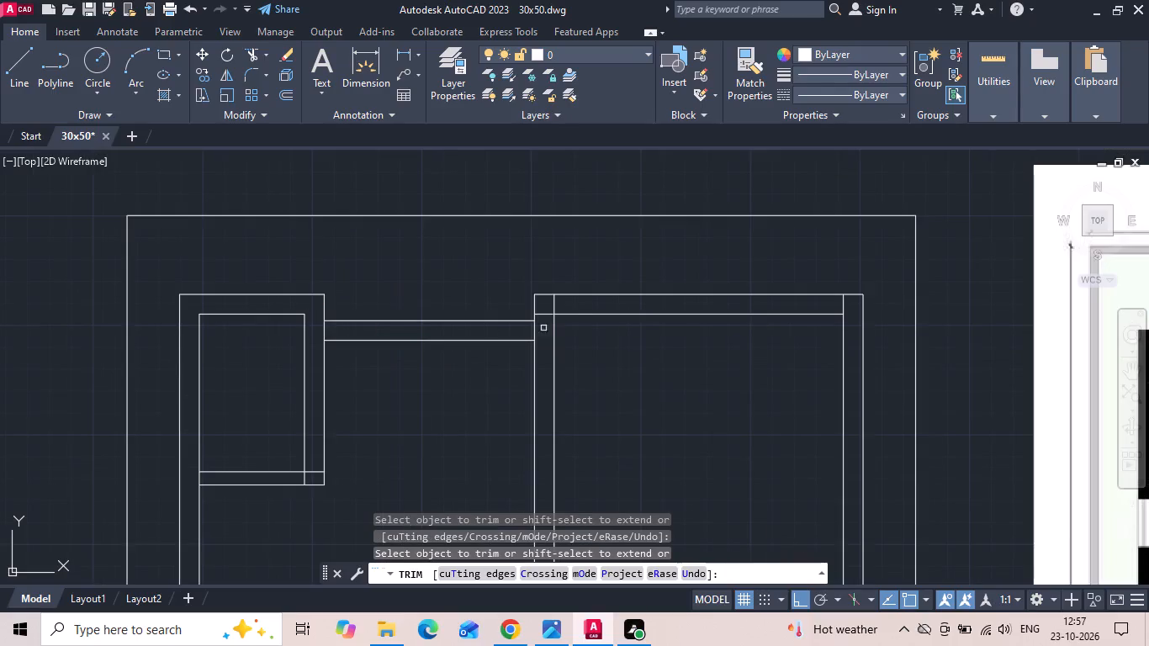
Trim the overlapping wall lines at the kitchen's rear corner next to the dining area.
{"action": "left_click", "coordinate": [555, 306]}
{"action": "left_click", "coordinate": [548, 314]}
{"action": "scroll", "coordinate": [363, 303], "scroll_direction": "down", "scroll_amount": 2}
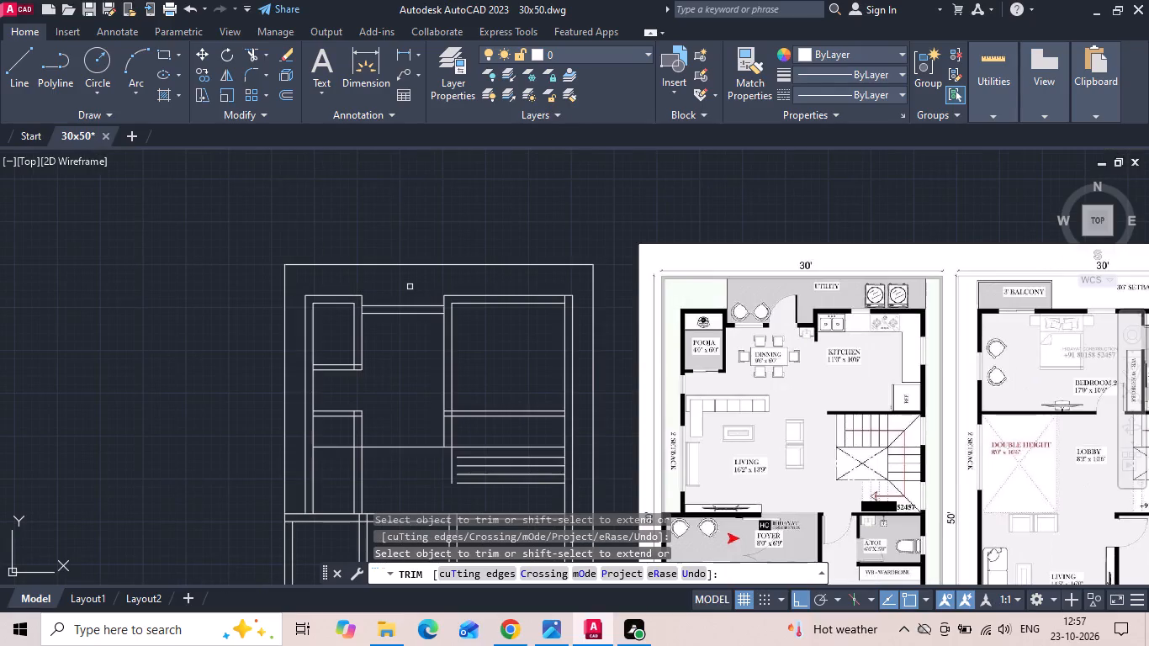
{"action": "scroll", "coordinate": [408, 328], "scroll_direction": "up", "scroll_amount": 2}
{"action": "key", "text": "Escape"}
{"action": "scroll", "coordinate": [410, 321], "scroll_direction": "down", "scroll_amount": 1}
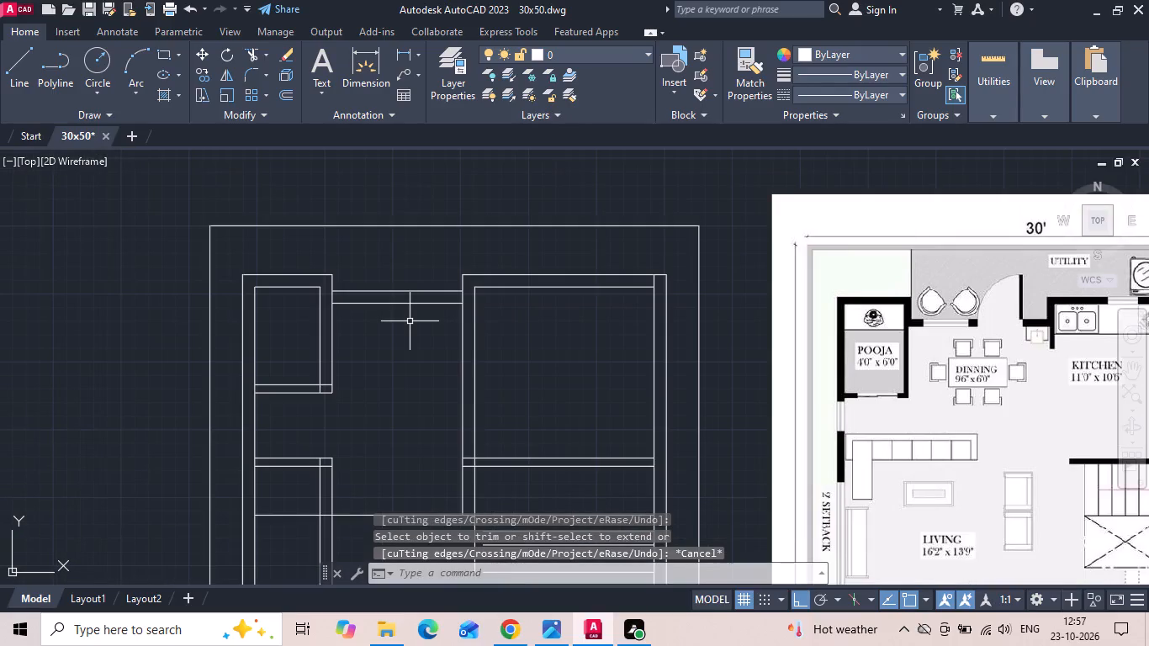
Extend the dining rear wall's inner line both ways to the inner wall lines of the pooja room and kitchen.
{"action": "key", "text": "e"}
{"action": "key", "text": "x"}
{"action": "key", "text": "space"}
{"action": "key", "text": "space"}
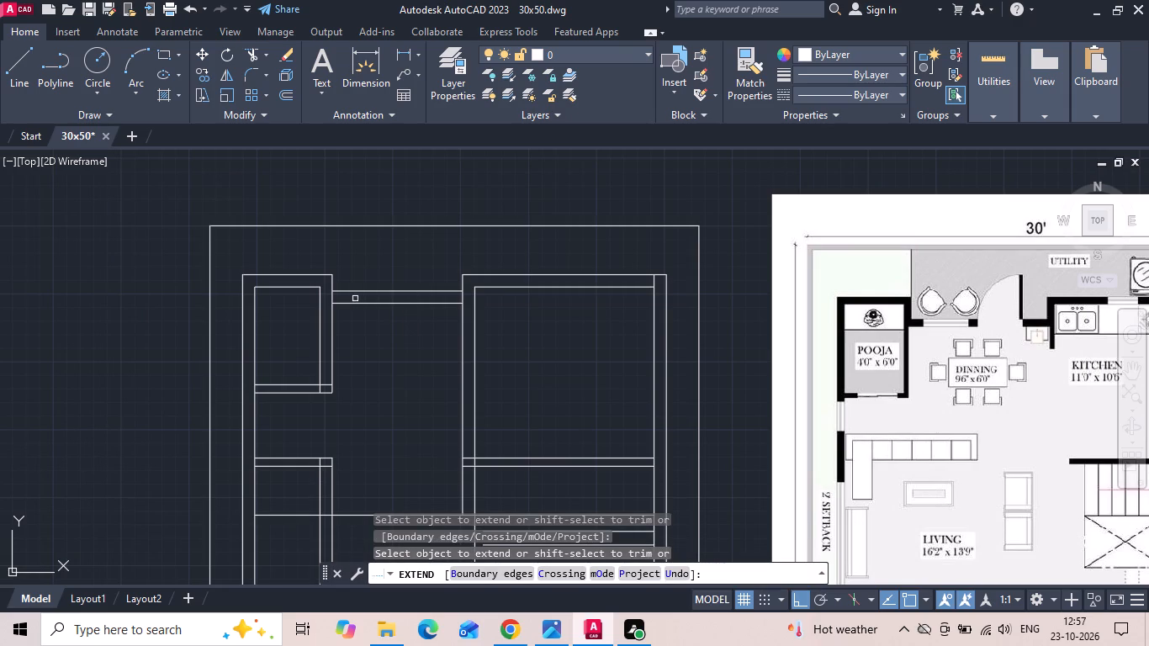
{"action": "left_click", "coordinate": [342, 304]}
{"action": "left_click", "coordinate": [428, 301]}
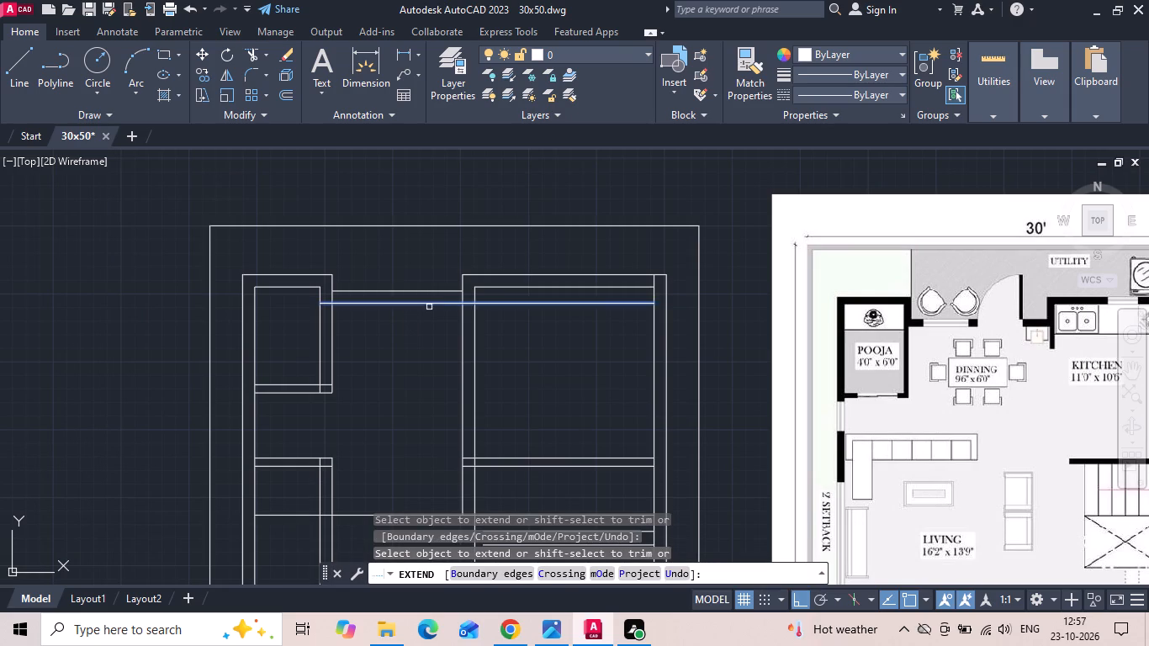
{"action": "left_click", "coordinate": [427, 310]}
{"action": "key", "text": "Escape"}
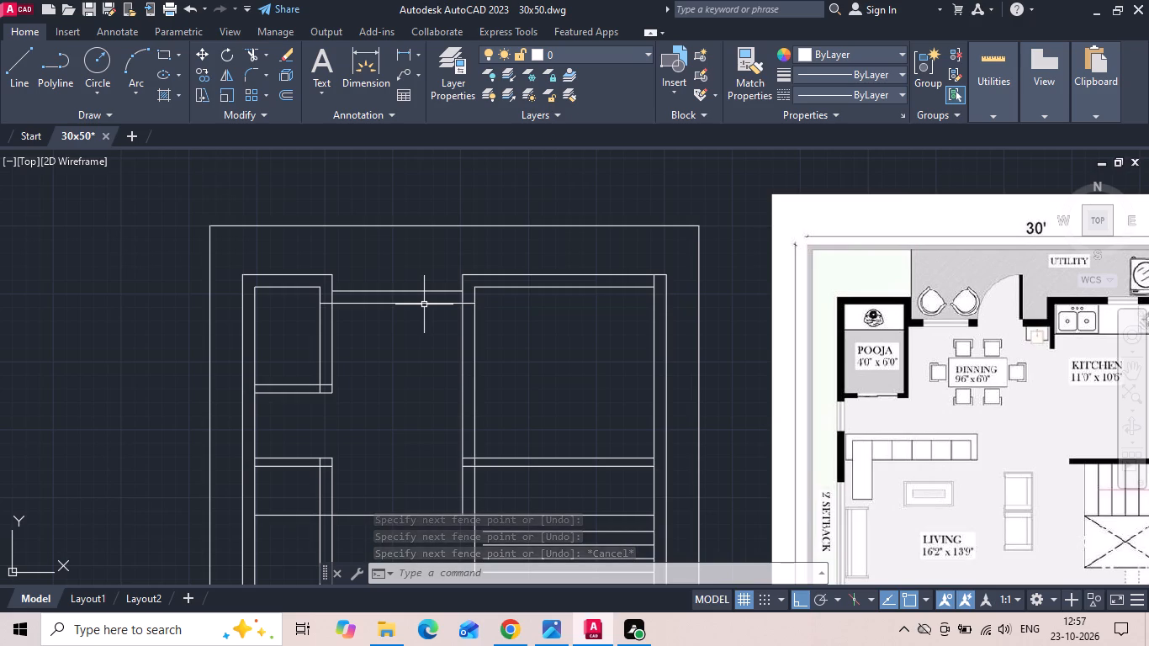
Offset the inner rear wall lines of the pooja room and the kitchen 2' into each room.
{"action": "middle_click", "coordinate": [384, 336]}
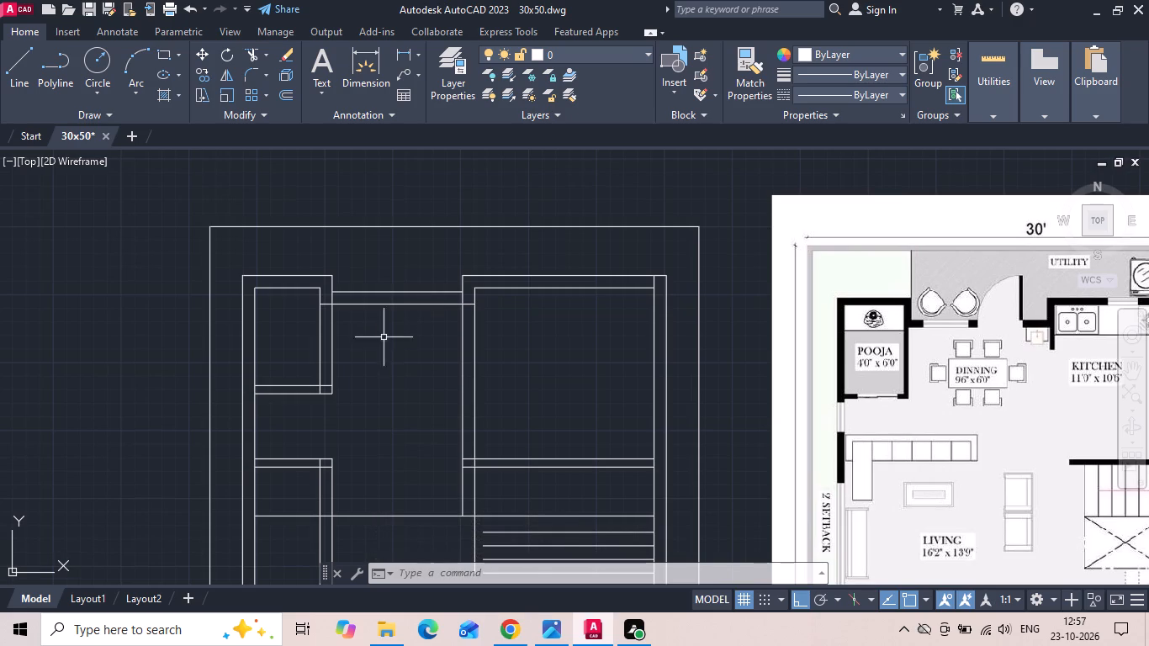
{"action": "key", "text": "Escape"}
{"action": "key", "text": "o"}
{"action": "key", "text": "space"}
{"action": "type", "text": "2"}
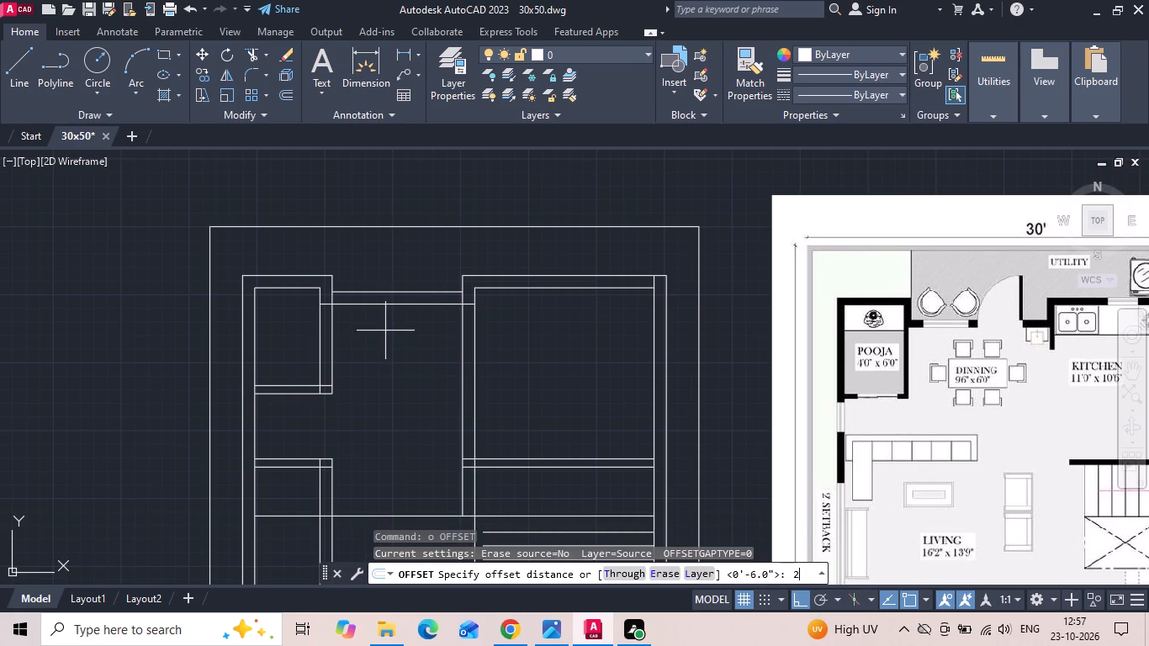
{"action": "key", "text": "apostrophe"}
{"action": "key", "text": "Return"}
{"action": "left_click_drag", "start_coordinate": [290, 287], "coordinate": [289, 306]}
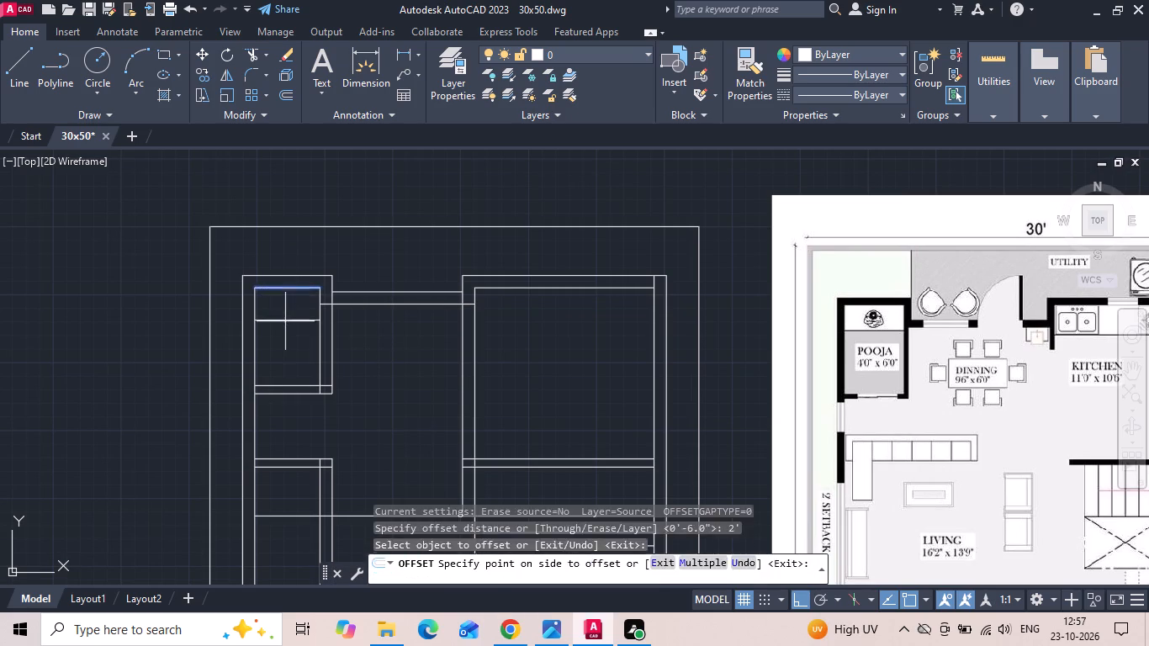
{"action": "left_click", "coordinate": [284, 329]}
{"action": "left_click", "coordinate": [511, 286]}
{"action": "left_click", "coordinate": [517, 330]}
{"action": "scroll", "coordinate": [493, 278], "scroll_direction": "down", "scroll_amount": 1}
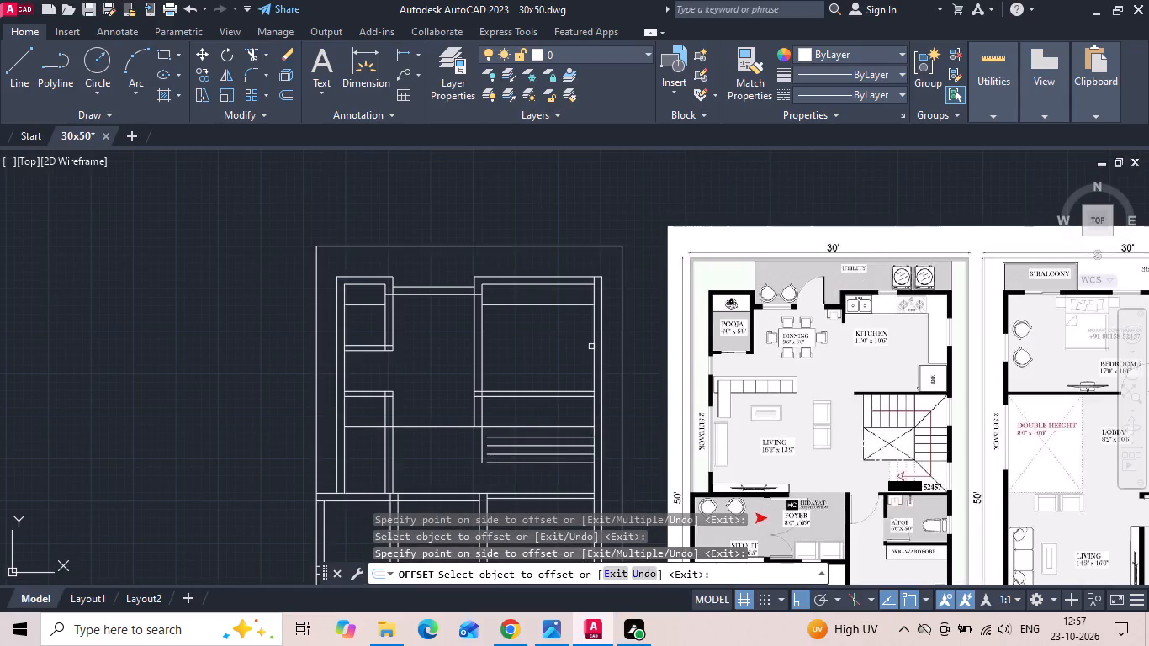
{"action": "key", "text": "Escape"}
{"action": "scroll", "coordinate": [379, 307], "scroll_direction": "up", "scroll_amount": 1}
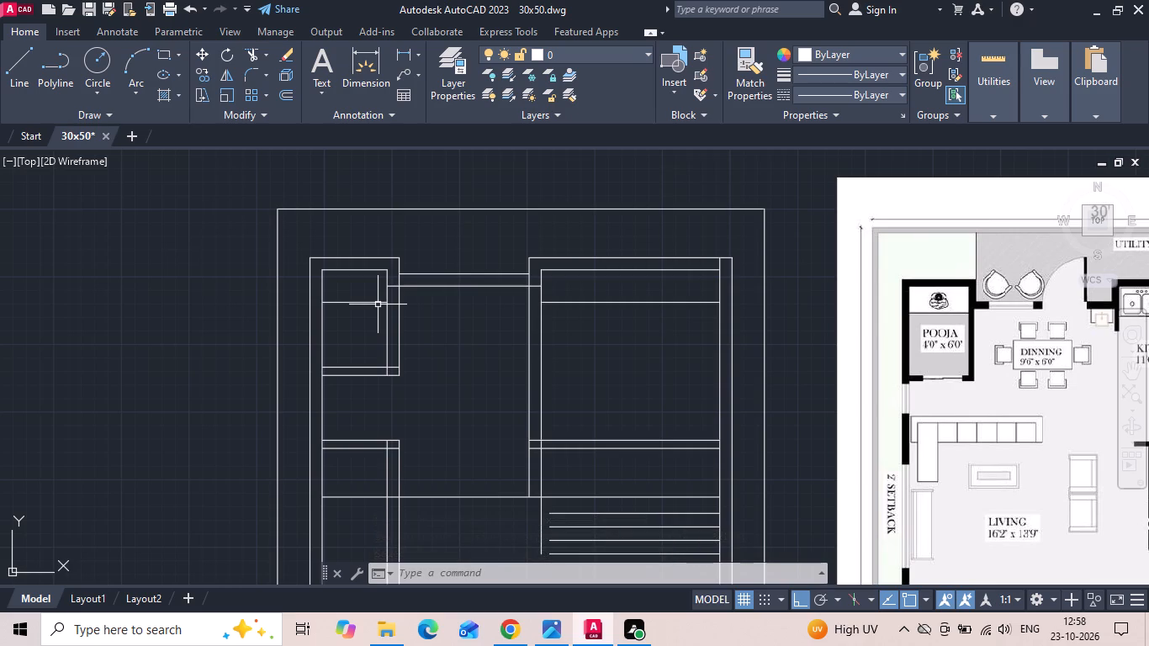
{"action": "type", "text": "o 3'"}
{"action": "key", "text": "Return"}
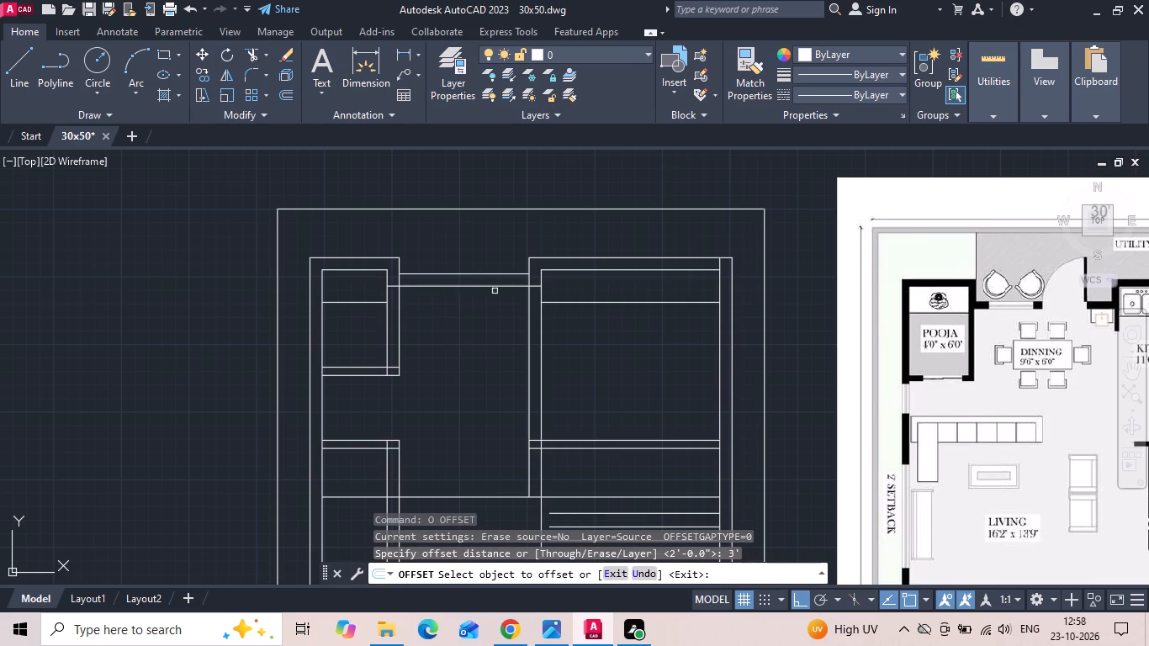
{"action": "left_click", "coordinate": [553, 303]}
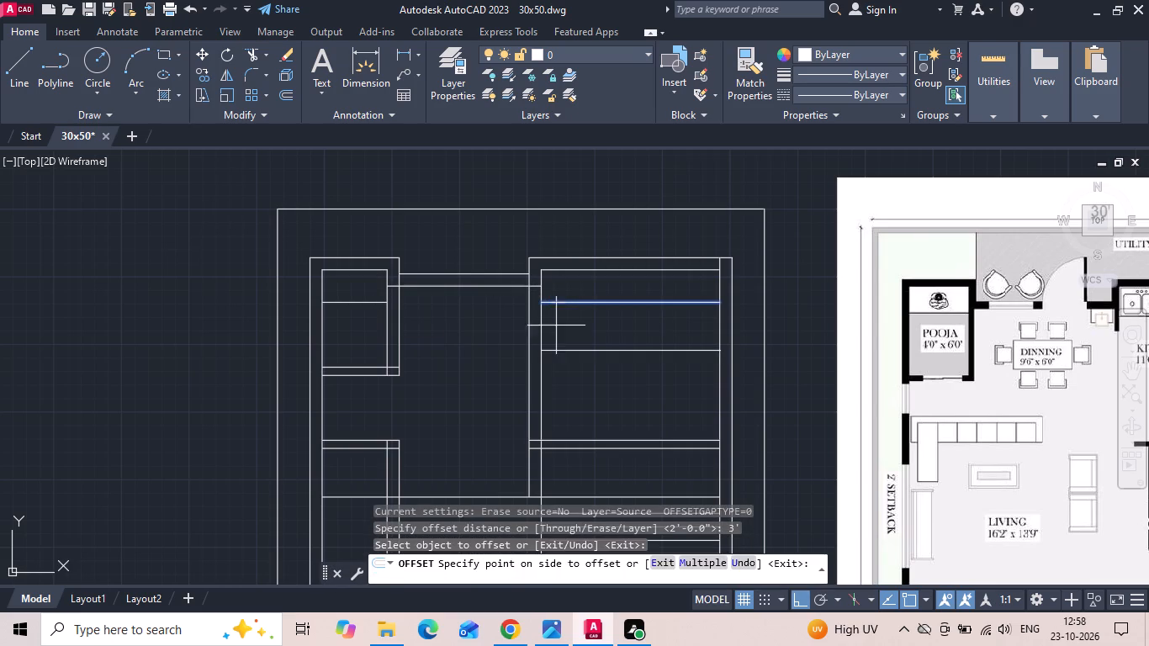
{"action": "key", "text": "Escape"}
Offset the kitchen's rear counter line 12" further into the kitchen.
{"action": "key", "text": "o"}
{"action": "key", "text": "space"}
{"action": "type", "text": "12"}
{"action": "key", "text": "space"}
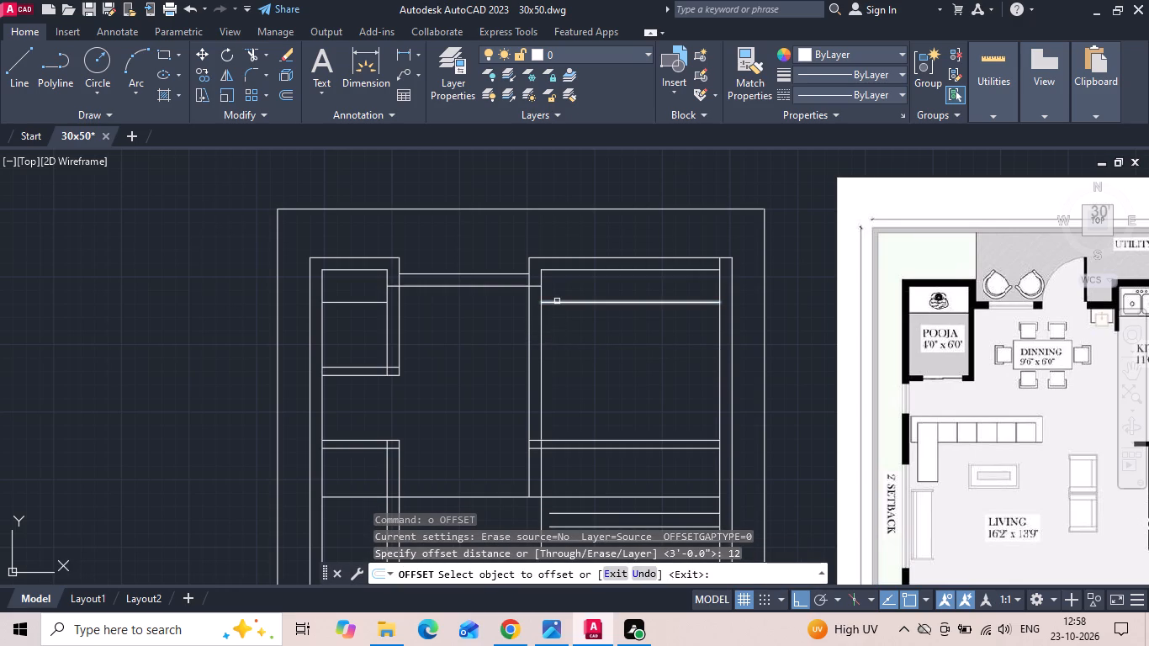
{"action": "left_click", "coordinate": [557, 301]}
{"action": "left_click", "coordinate": [557, 327]}
{"action": "key", "text": "Escape"}
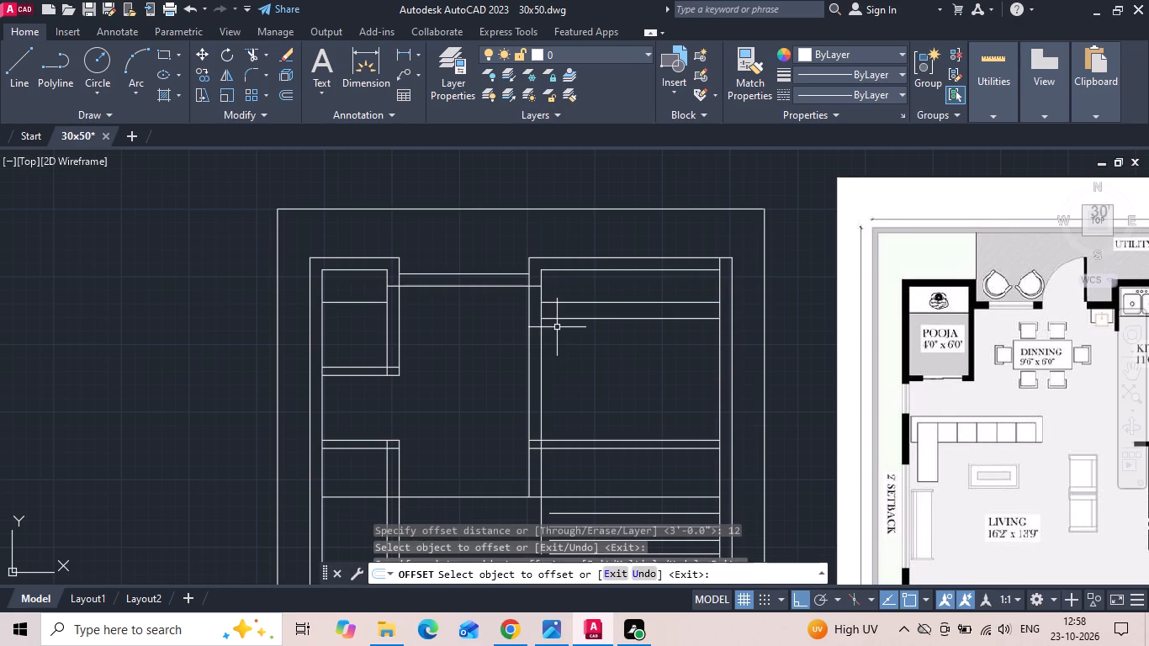
Extend the offset line across the kitchen-dining wall and trim the excess lines to leave a short wall end there.
{"action": "type", "text": "ex"}
{"action": "key", "text": "space"}
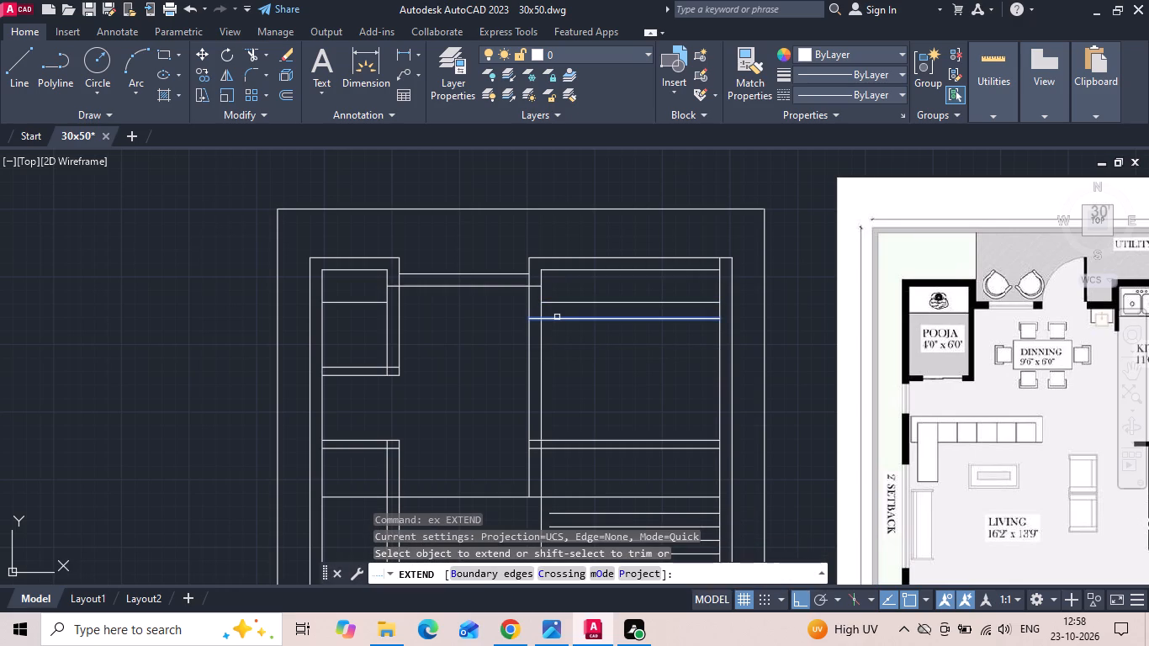
{"action": "left_click", "coordinate": [557, 316]}
{"action": "key", "text": "Escape"}
{"action": "key", "text": "r"}
{"action": "key", "text": "Escape"}
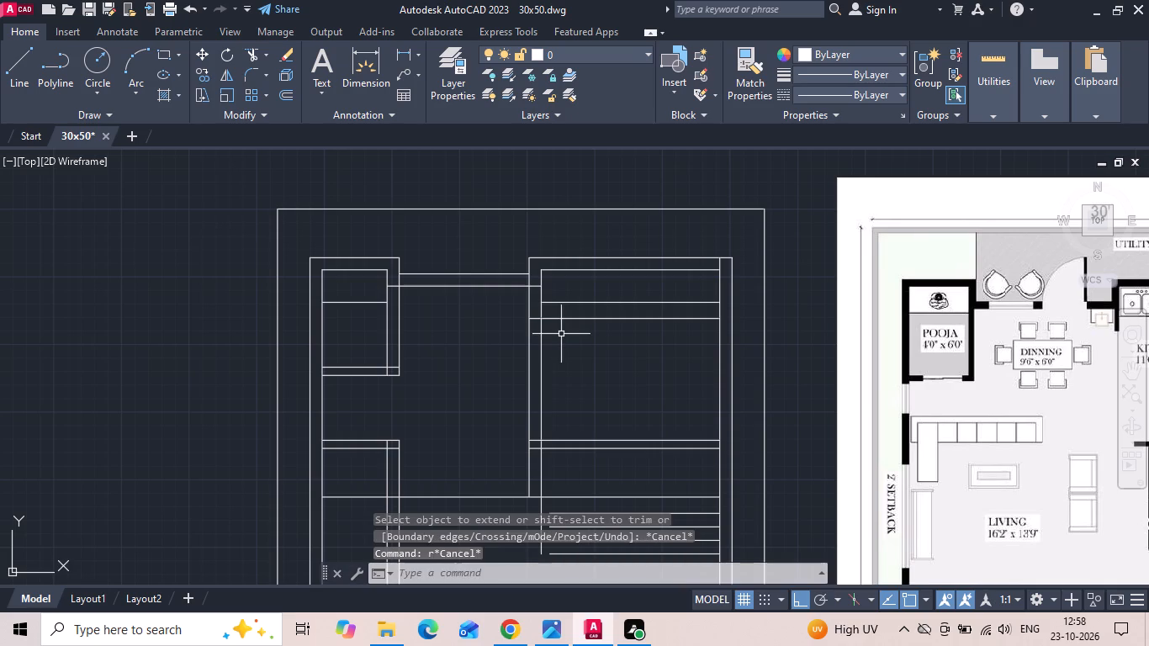
{"action": "type", "text": "tr"}
{"action": "key", "text": "space"}
{"action": "left_click_drag", "start_coordinate": [571, 371], "coordinate": [493, 377]}
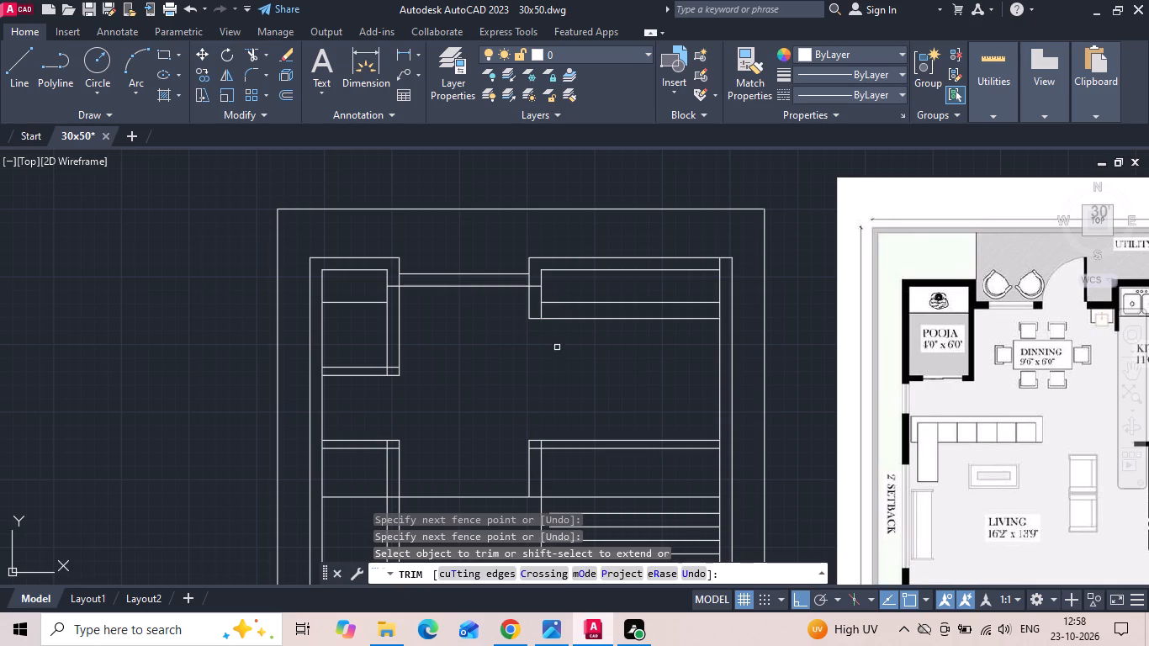
{"action": "left_click", "coordinate": [559, 317]}
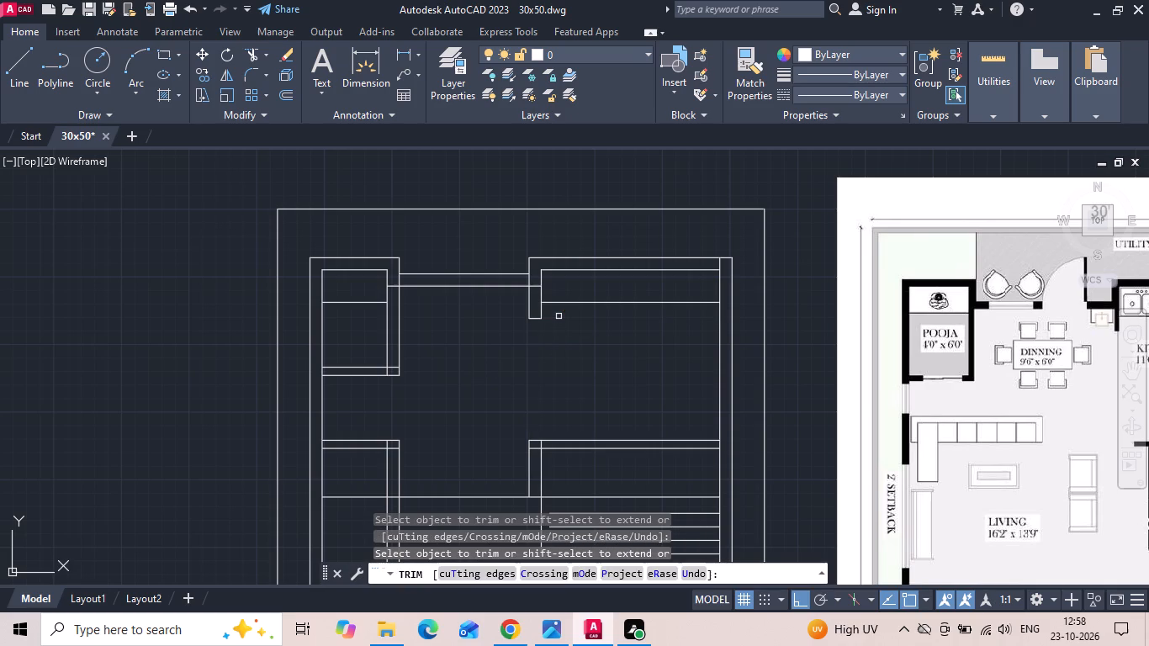
{"action": "scroll", "coordinate": [535, 301], "scroll_direction": "up", "scroll_amount": 3}
{"action": "left_click_drag", "start_coordinate": [521, 303], "coordinate": [470, 326]}
{"action": "left_click", "coordinate": [461, 326]}
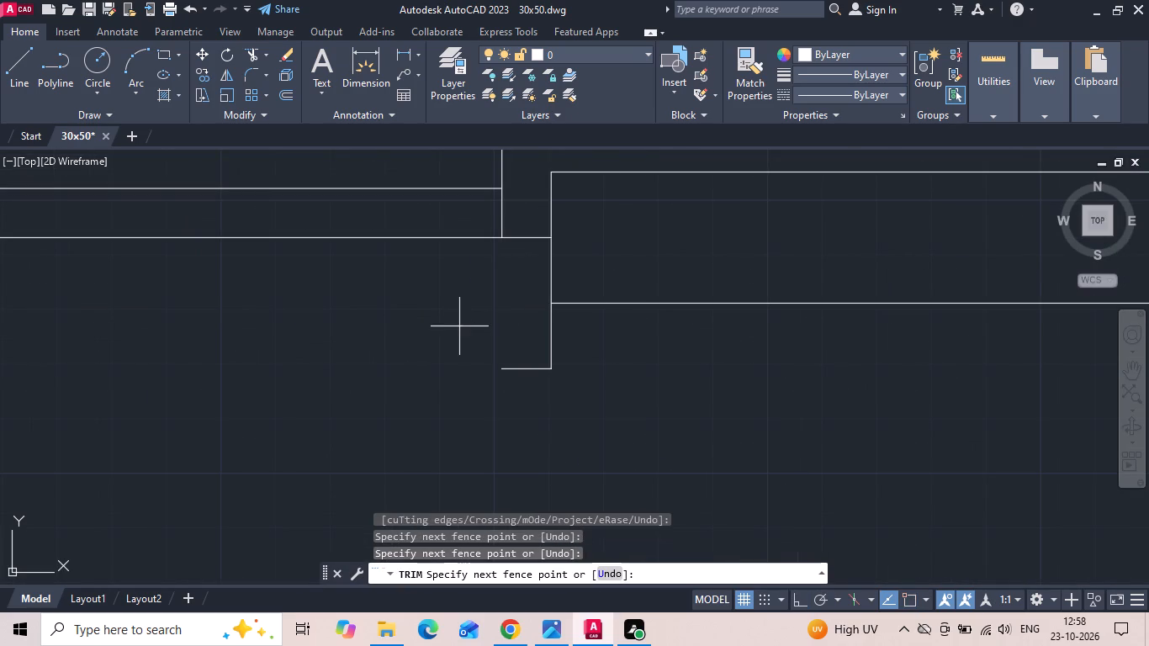
{"action": "key", "text": "Escape"}
Copy the kitchen-side line of the short kitchen-dining wall 6" toward the dining area.
{"action": "left_click", "coordinate": [548, 265]}
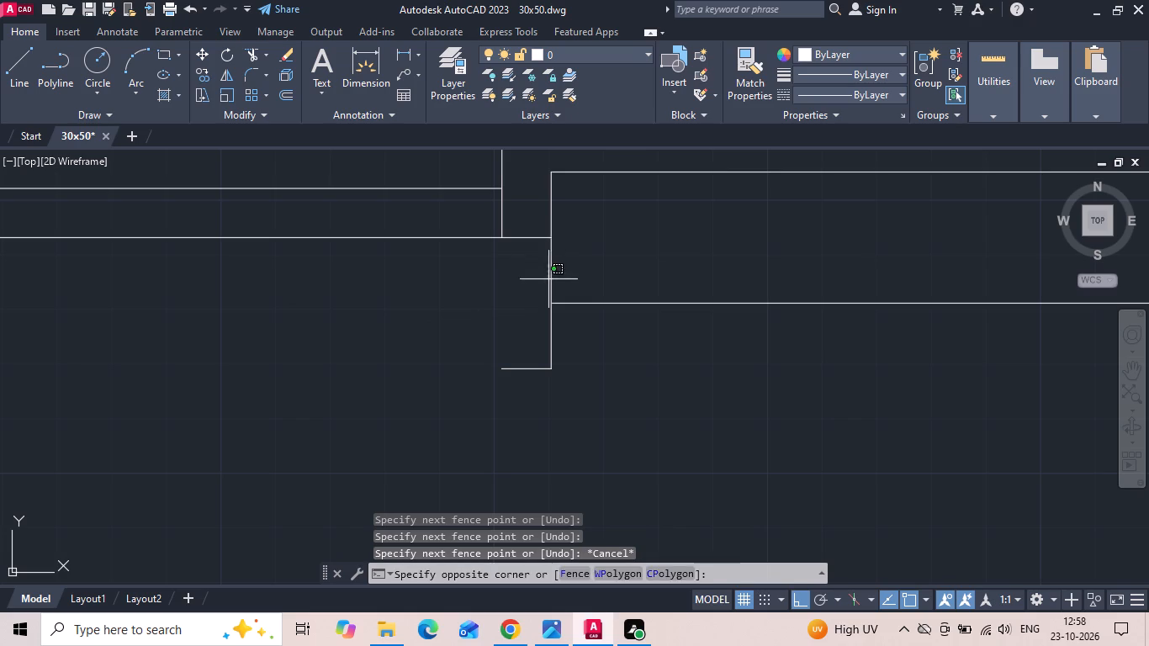
{"action": "left_click", "coordinate": [548, 280]}
{"action": "left_click_drag", "start_coordinate": [583, 275], "coordinate": [532, 293]}
{"action": "left_click", "coordinate": [501, 295]}
{"action": "right_click", "coordinate": [500, 294]}
{"action": "left_click", "coordinate": [537, 319]}
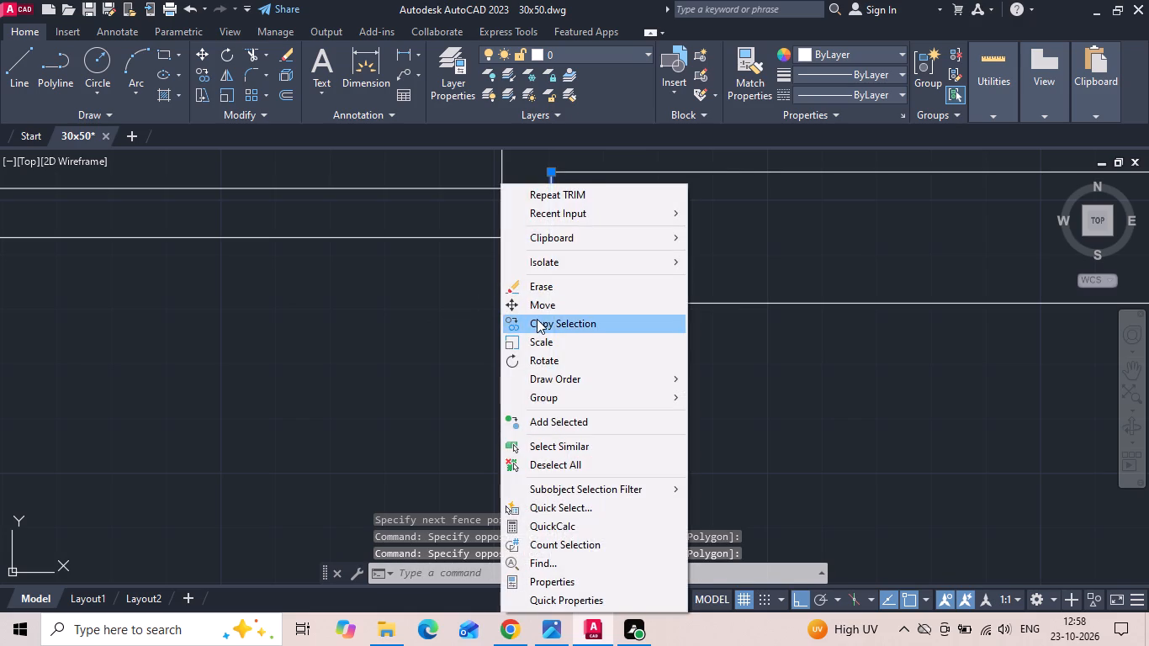
{"action": "left_click_drag", "start_coordinate": [739, 362], "coordinate": [732, 363]}
{"action": "type", "text": "6"}
{"action": "key", "text": "space"}
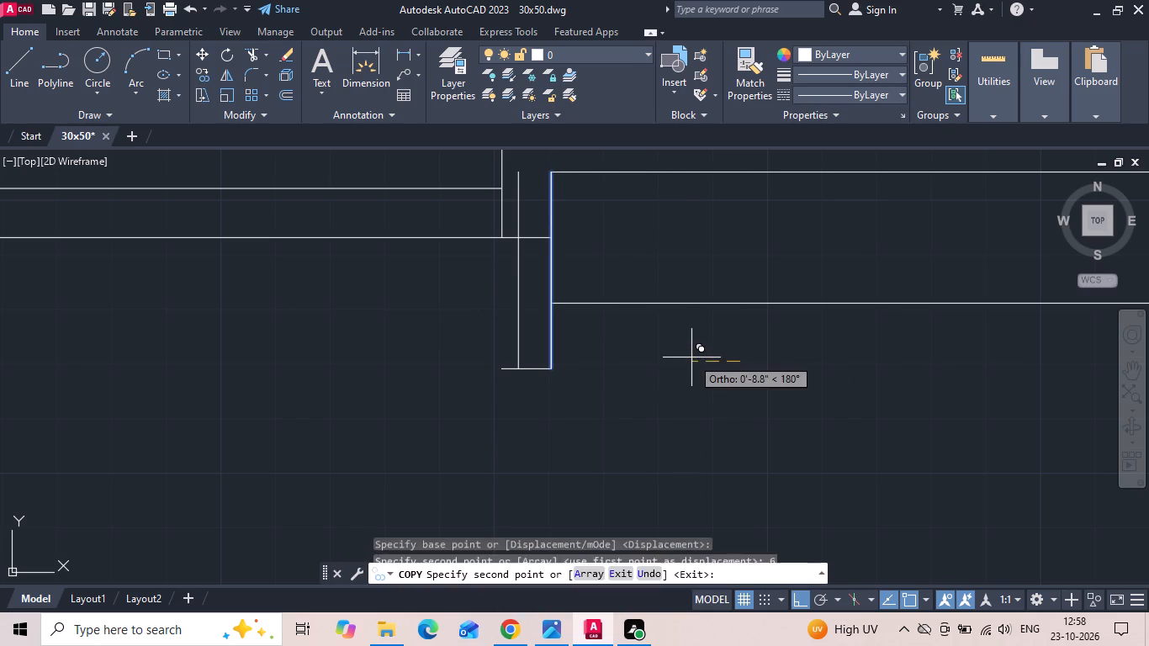
Trim the excess lines around the copied wall line so the short kitchen-dining wall is 6" thick with clean corners.
{"action": "key", "text": "Escape"}
{"action": "key", "text": "t"}
{"action": "key", "text": "r"}
{"action": "key", "text": "space"}
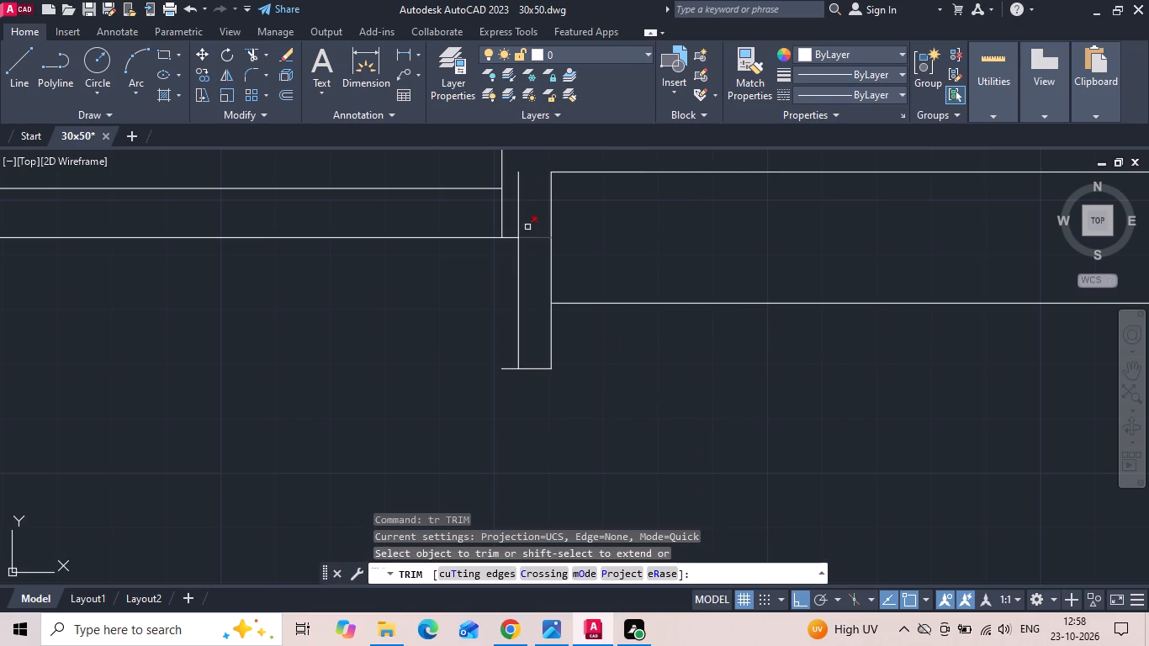
{"action": "left_click", "coordinate": [523, 217]}
{"action": "left_click", "coordinate": [473, 221]}
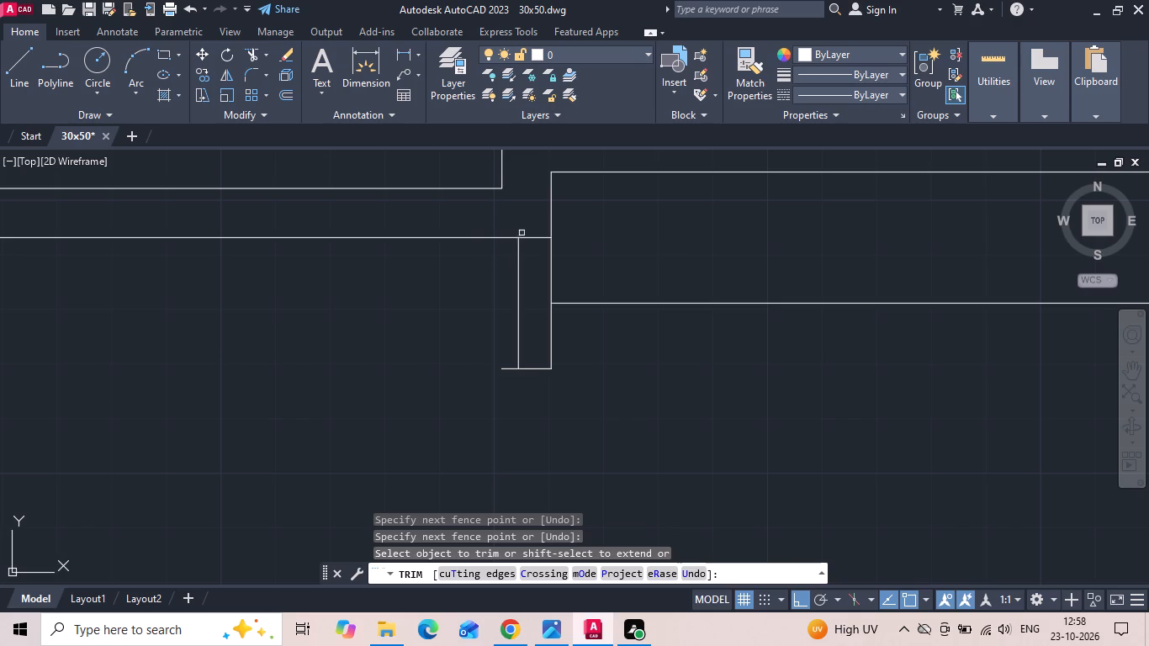
{"action": "left_click", "coordinate": [528, 238]}
{"action": "left_click", "coordinate": [506, 367]}
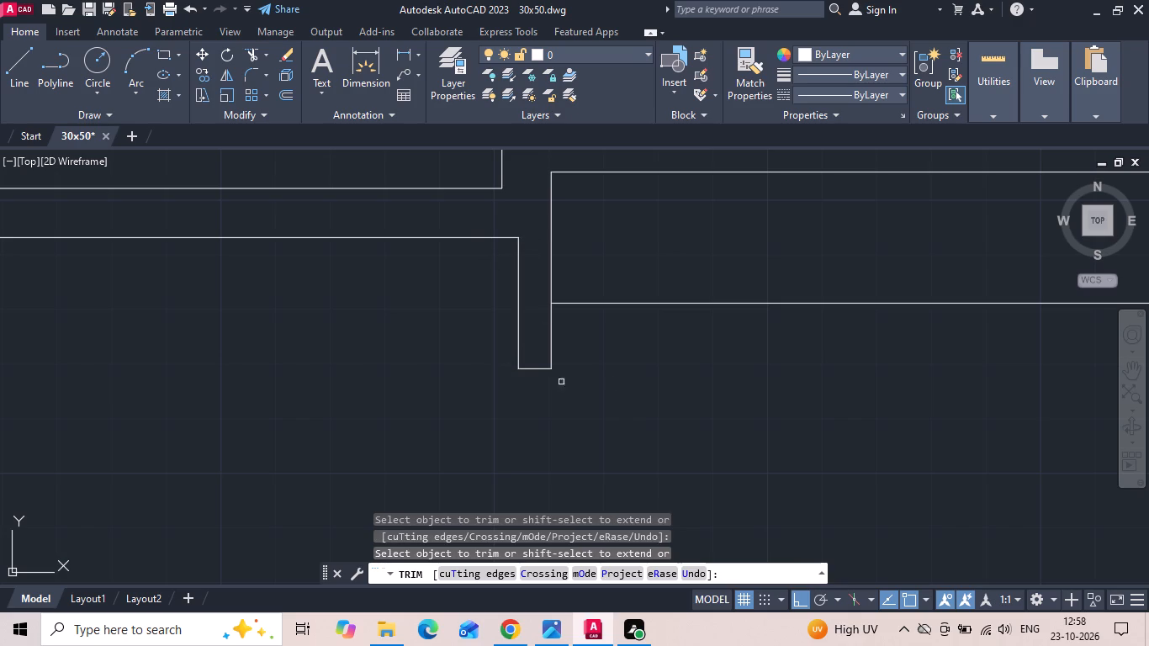
Trim off the dining-side line of the pooja room's side wall below the dining rear wall.
{"action": "scroll", "coordinate": [760, 394], "scroll_direction": "down", "scroll_amount": 4}
{"action": "scroll", "coordinate": [678, 409], "scroll_direction": "up", "scroll_amount": 2}
{"action": "middle_click_drag", "start_coordinate": [674, 391], "coordinate": [355, 357]}
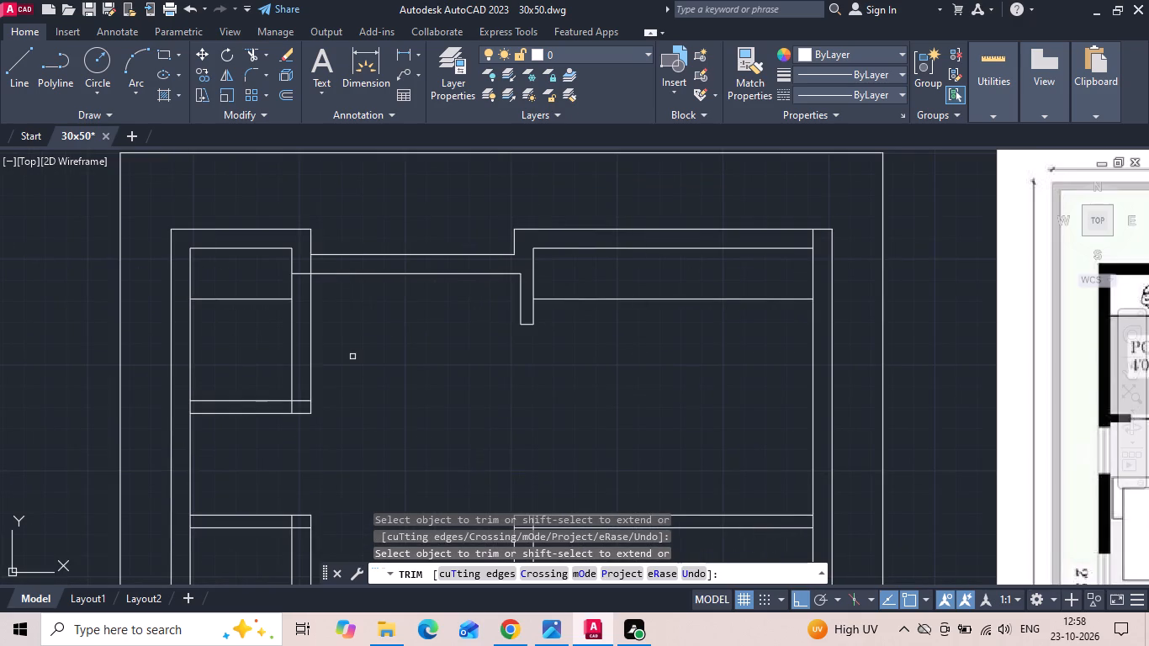
{"action": "middle_click_drag", "start_coordinate": [385, 344], "coordinate": [348, 333]}
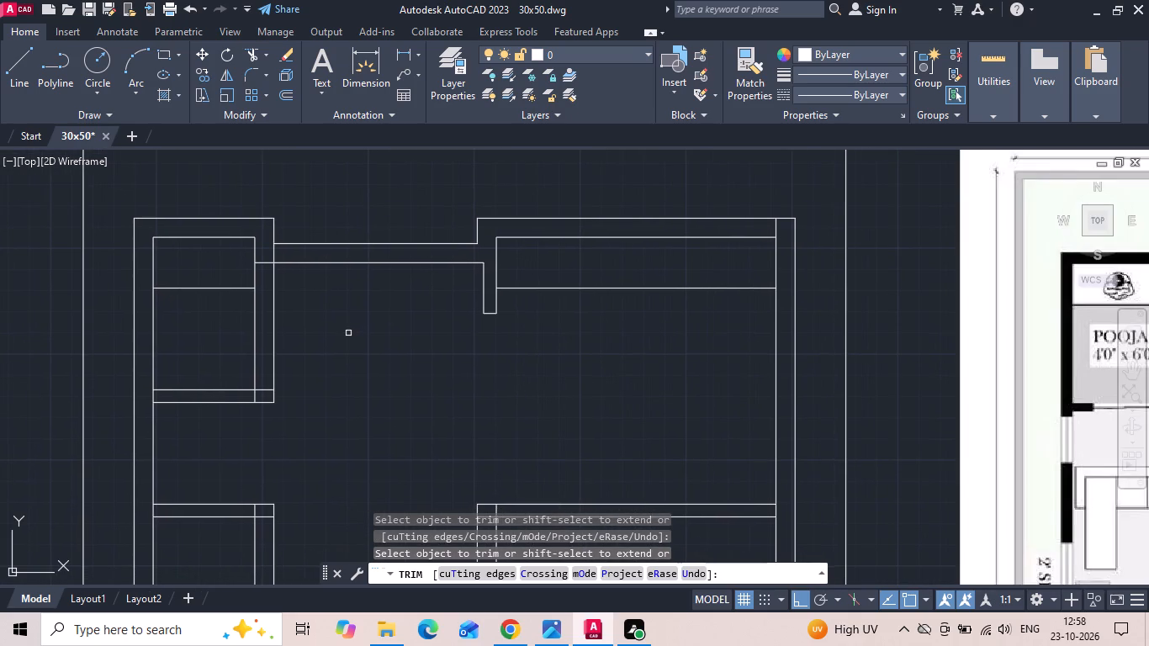
{"action": "middle_click_drag", "start_coordinate": [347, 333], "coordinate": [236, 330]}
{"action": "middle_click_drag", "start_coordinate": [237, 331], "coordinate": [266, 331]}
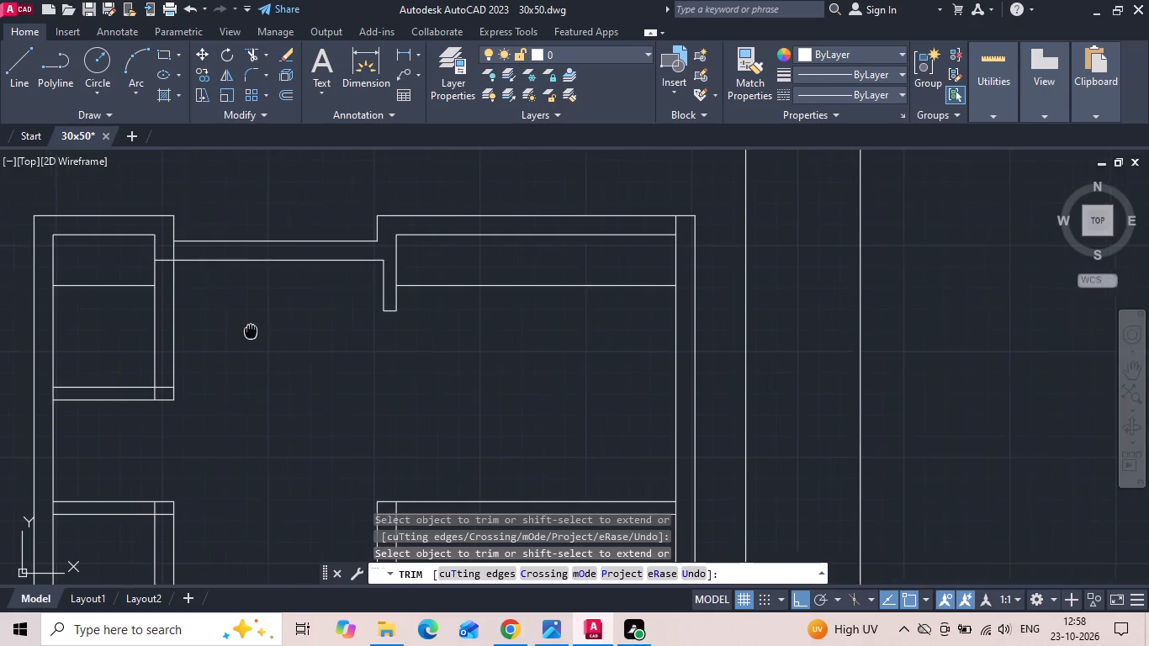
{"action": "middle_click_drag", "start_coordinate": [266, 331], "coordinate": [503, 330]}
{"action": "left_click", "coordinate": [429, 310]}
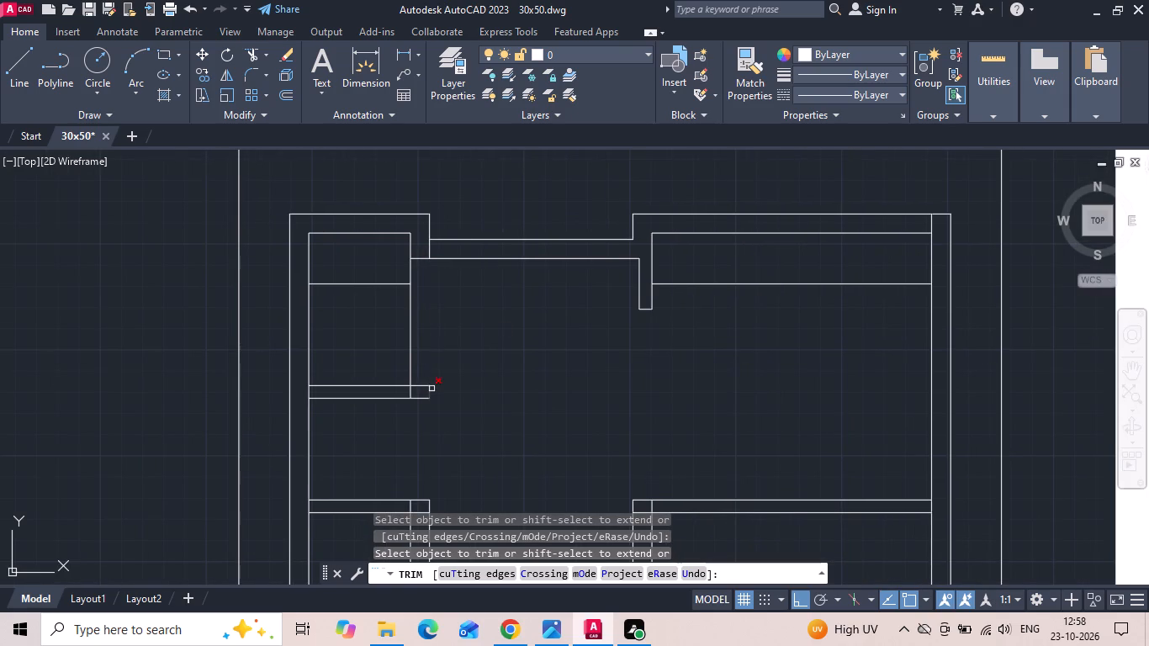
{"action": "scroll", "coordinate": [434, 384], "scroll_direction": "up", "scroll_amount": 1}
{"action": "key", "text": "Escape"}
Copy the pooja room's inner side wall line 6" toward the dining area.
{"action": "left_click_drag", "start_coordinate": [416, 329], "coordinate": [315, 349]}
{"action": "left_click", "coordinate": [289, 350]}
{"action": "right_click", "coordinate": [287, 343]}
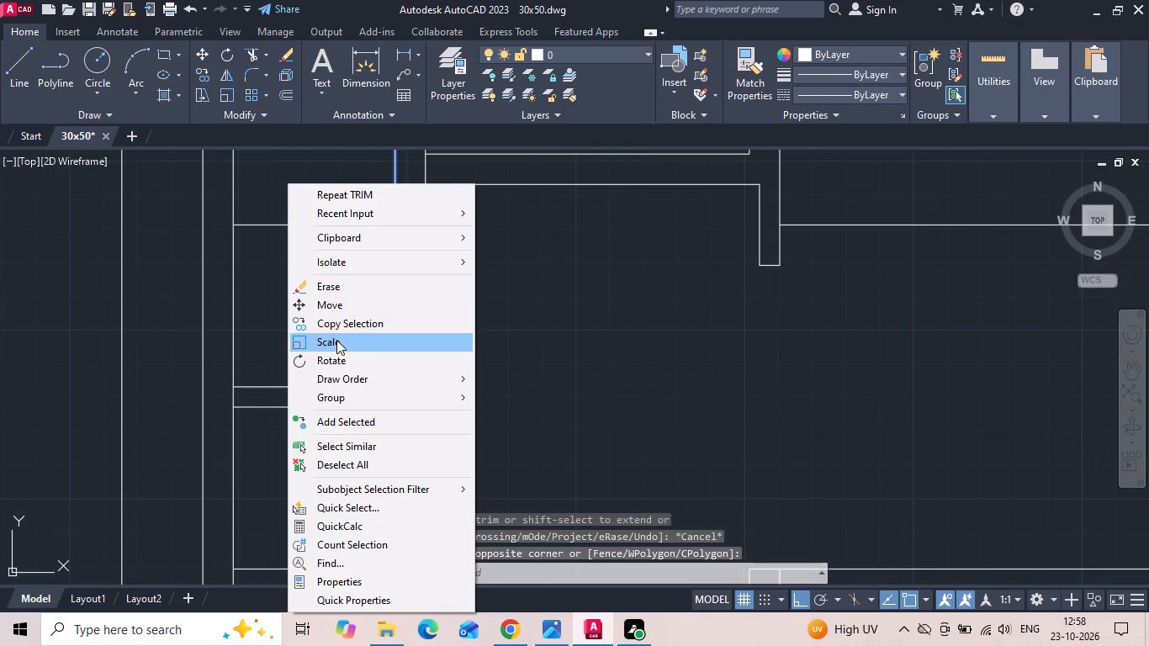
{"action": "left_click", "coordinate": [351, 326]}
{"action": "left_click_drag", "start_coordinate": [499, 331], "coordinate": [514, 333]}
{"action": "type", "text": "6"}
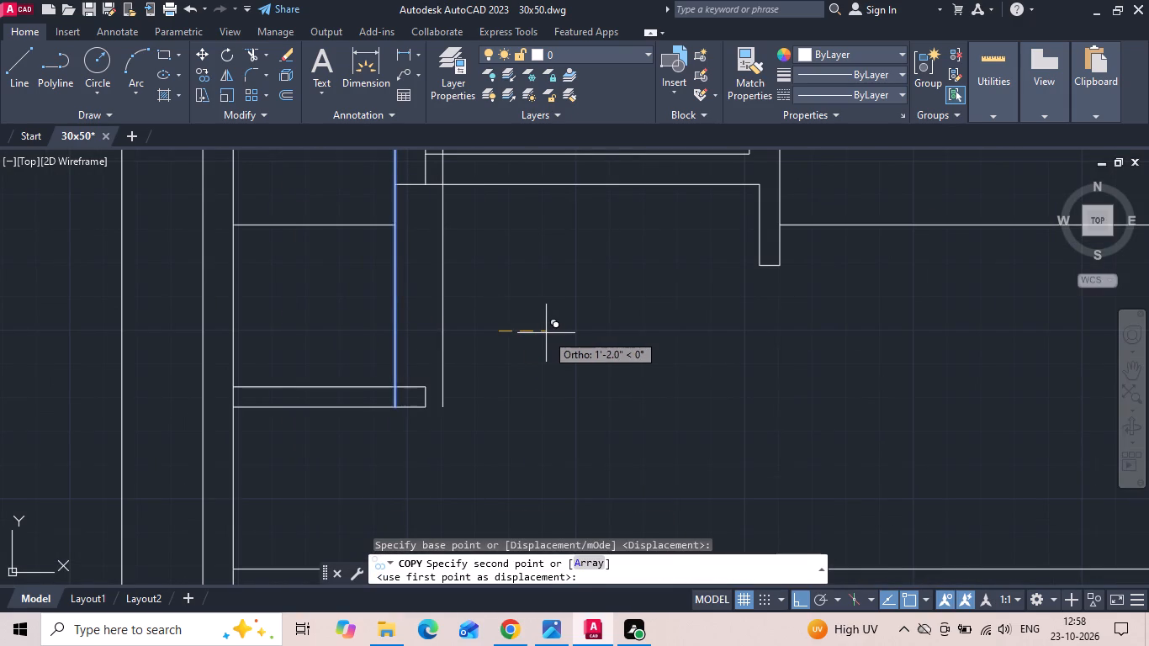
{"action": "key", "text": "space"}
{"action": "key", "text": "Escape"}
Trim the overlapping lines at the pooja room's front corner and open the junction of its front wall with the outer wall.
{"action": "type", "text": "tr"}
{"action": "key", "text": "space"}
{"action": "key", "text": "space"}
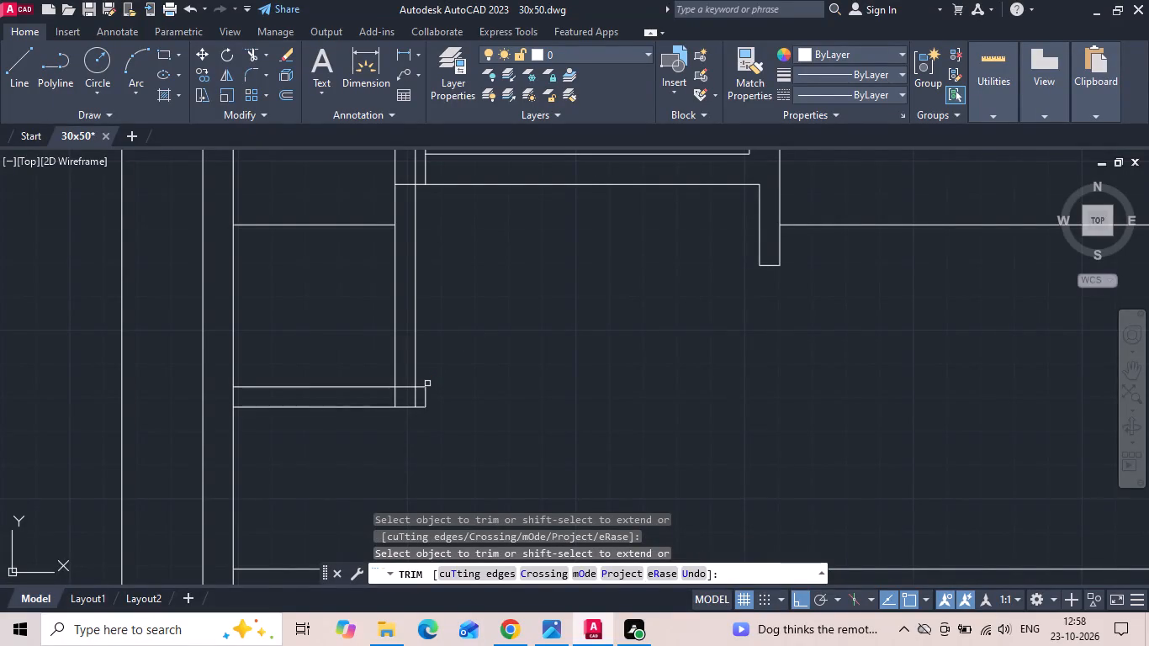
{"action": "left_click", "coordinate": [422, 385]}
{"action": "left_click", "coordinate": [421, 409]}
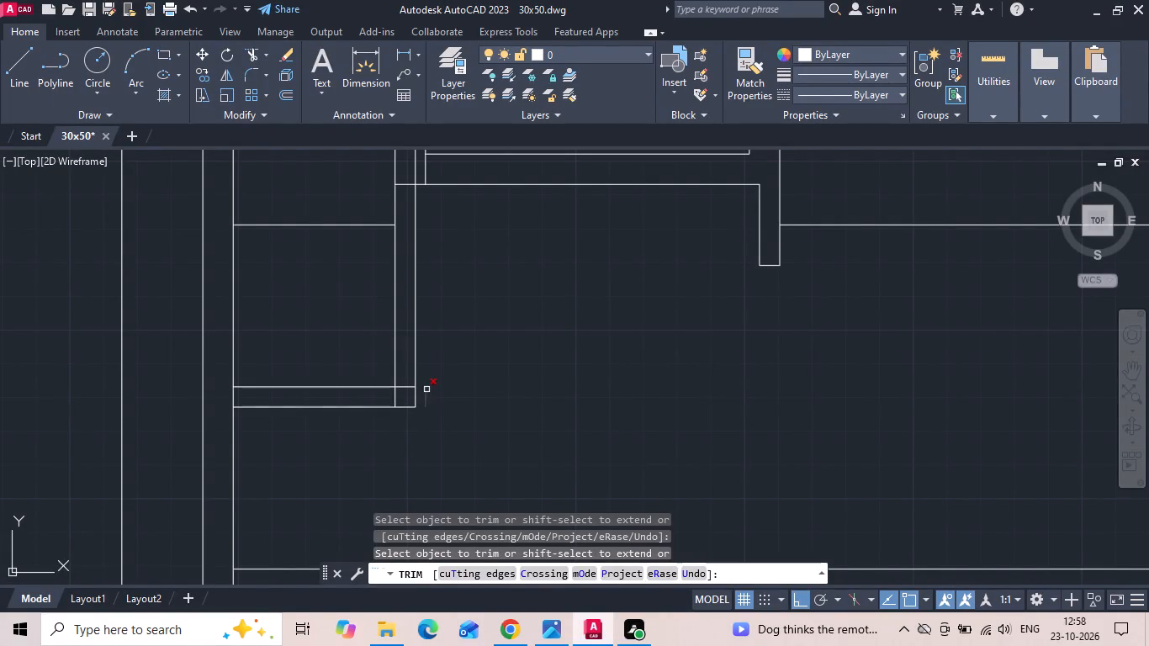
{"action": "left_click", "coordinate": [428, 389]}
{"action": "left_click", "coordinate": [425, 400]}
{"action": "left_click", "coordinate": [394, 395]}
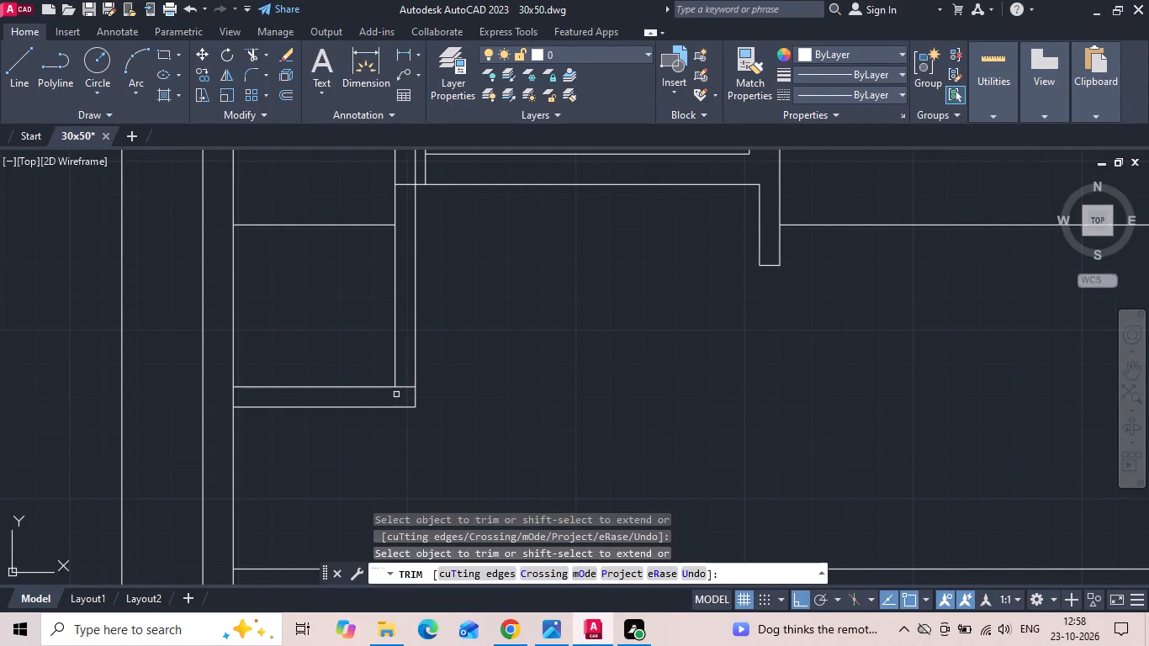
{"action": "left_click", "coordinate": [405, 384]}
{"action": "left_click", "coordinate": [404, 394]}
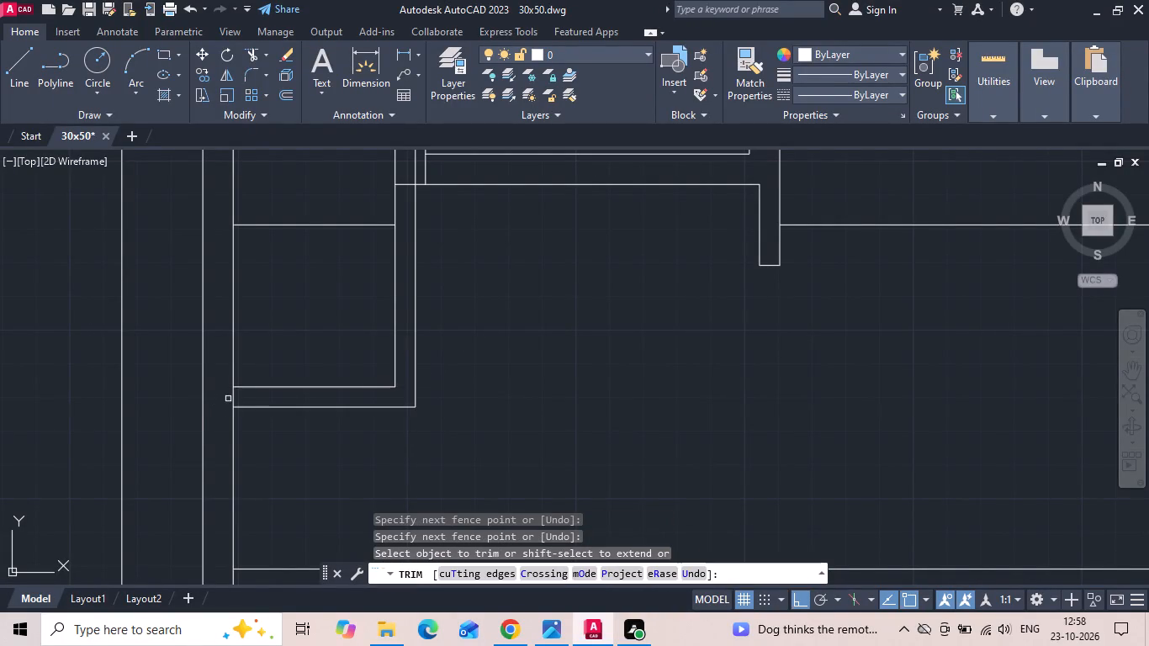
{"action": "left_click", "coordinate": [229, 398]}
{"action": "left_click", "coordinate": [249, 398]}
Trim the overlapping lines where the pooja room's side wall meets the dining rear wall.
{"action": "scroll", "coordinate": [410, 474], "scroll_direction": "down", "scroll_amount": 1}
{"action": "scroll", "coordinate": [392, 283], "scroll_direction": "up", "scroll_amount": 1}
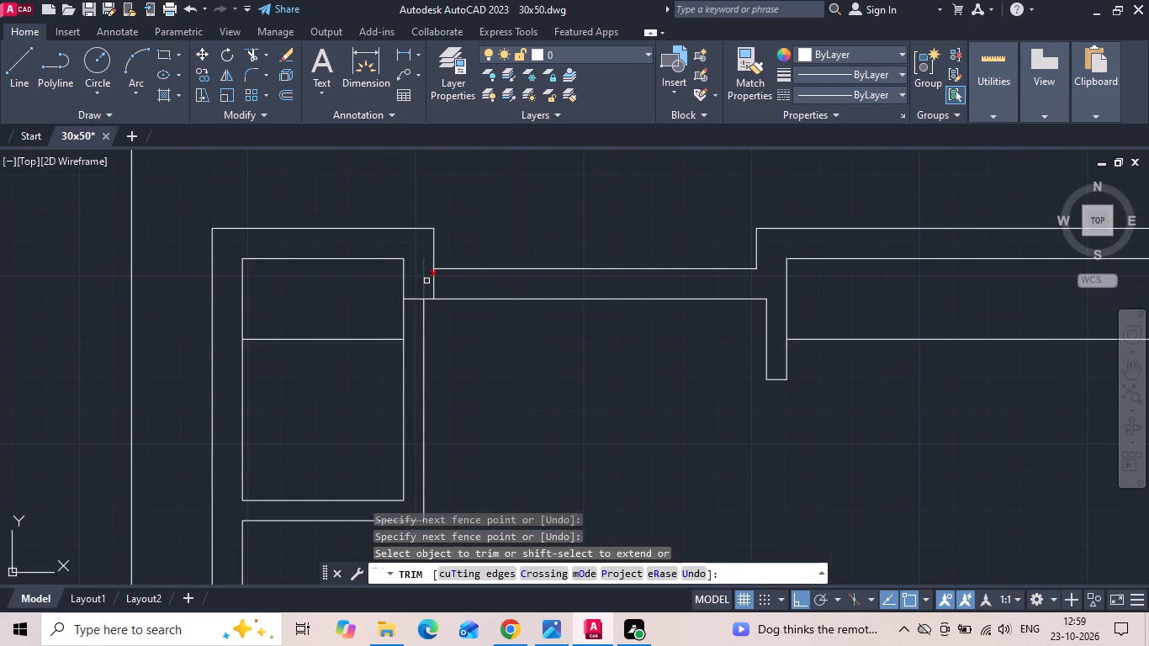
{"action": "left_click", "coordinate": [425, 285]}
{"action": "left_click", "coordinate": [418, 299]}
{"action": "left_click_drag", "start_coordinate": [423, 289], "coordinate": [470, 289]}
{"action": "scroll", "coordinate": [469, 283], "scroll_direction": "down", "scroll_amount": 2}
{"action": "middle_click_drag", "start_coordinate": [483, 348], "coordinate": [445, 347]}
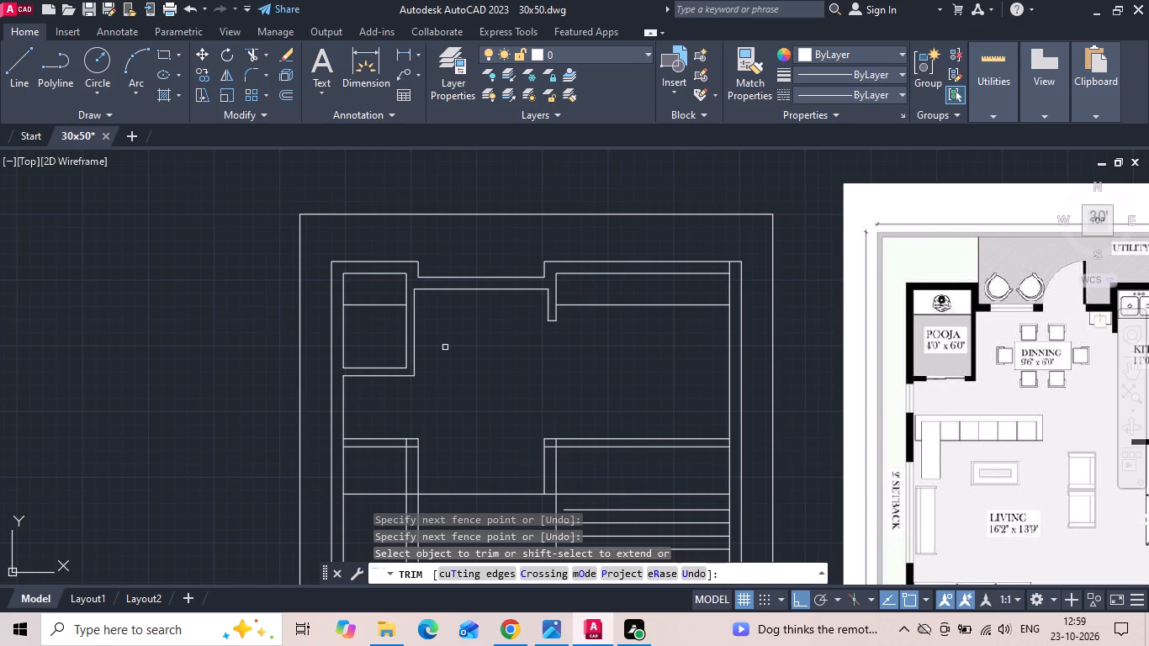
{"action": "key", "text": "Escape"}
Save the drawing.
{"action": "key", "text": "ctrl+s"}
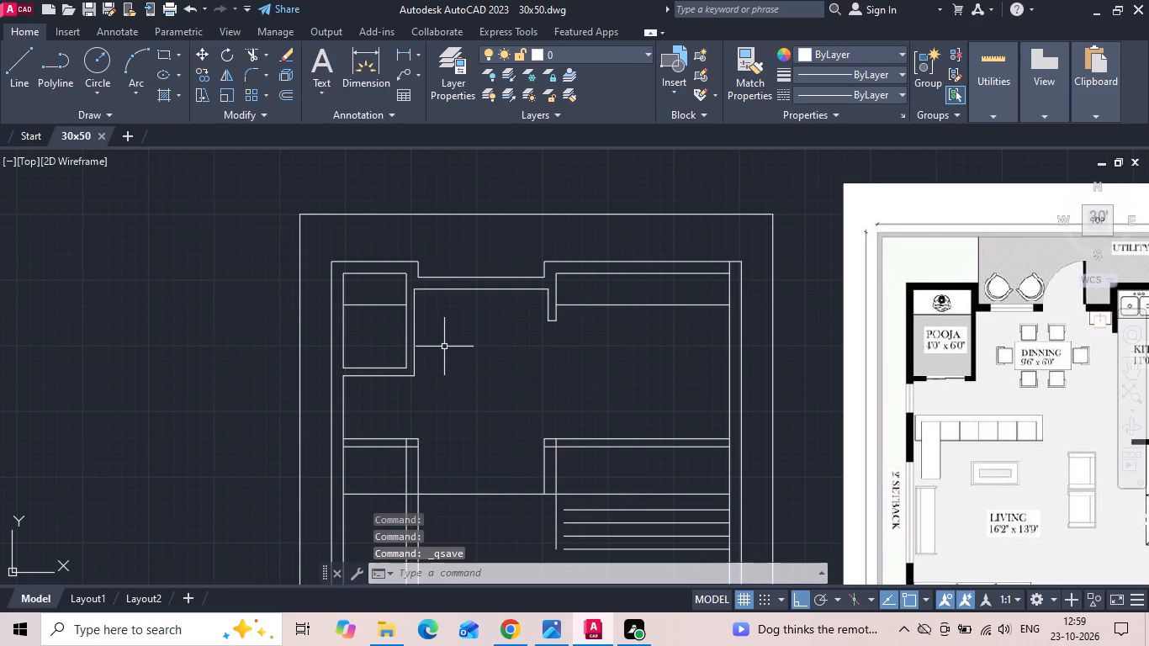
{"action": "key", "text": "ctrl+s"}
{"action": "key", "text": "ctrl+s"}
{"action": "key", "text": "ctrl+s"}
{"action": "key", "text": "ctrl+s"}
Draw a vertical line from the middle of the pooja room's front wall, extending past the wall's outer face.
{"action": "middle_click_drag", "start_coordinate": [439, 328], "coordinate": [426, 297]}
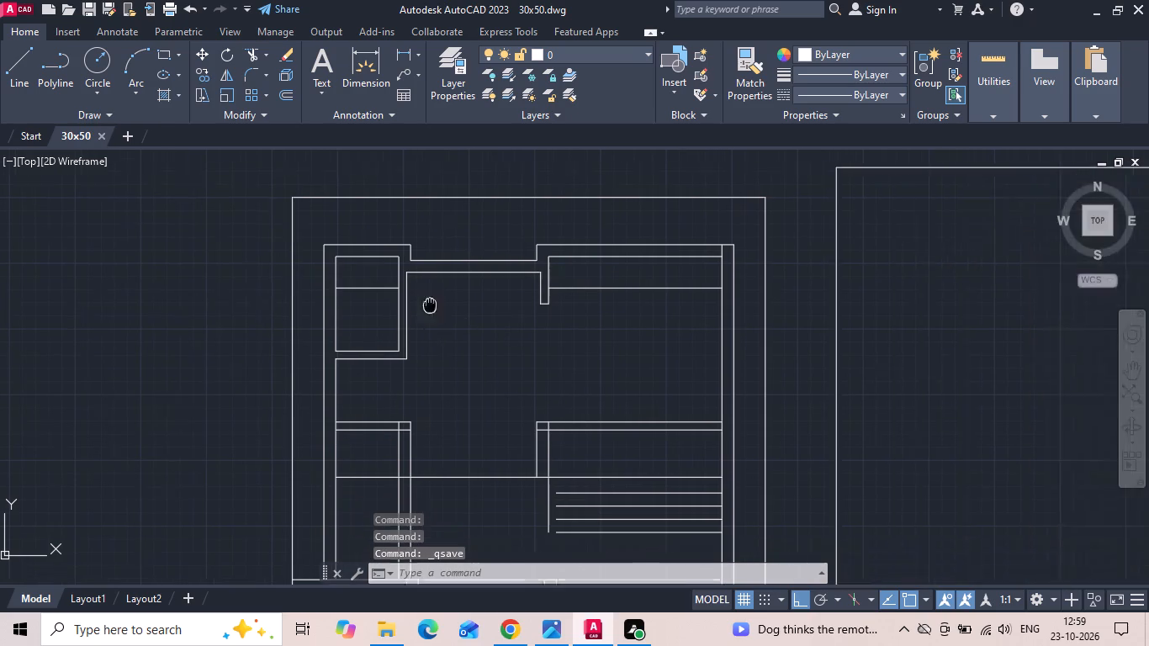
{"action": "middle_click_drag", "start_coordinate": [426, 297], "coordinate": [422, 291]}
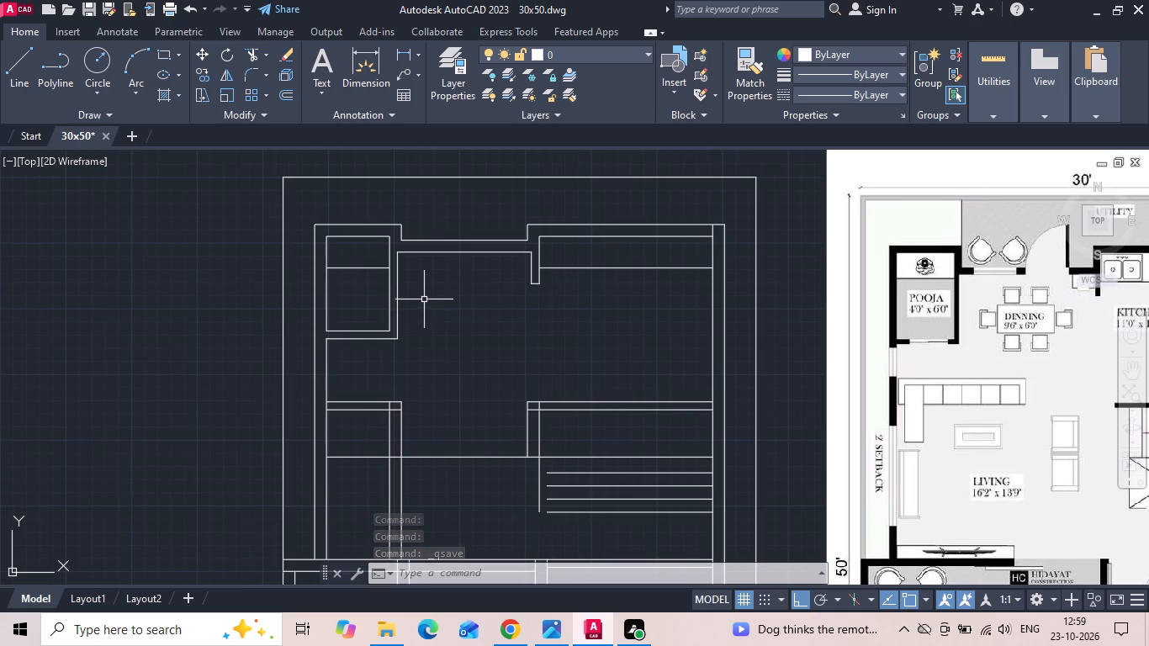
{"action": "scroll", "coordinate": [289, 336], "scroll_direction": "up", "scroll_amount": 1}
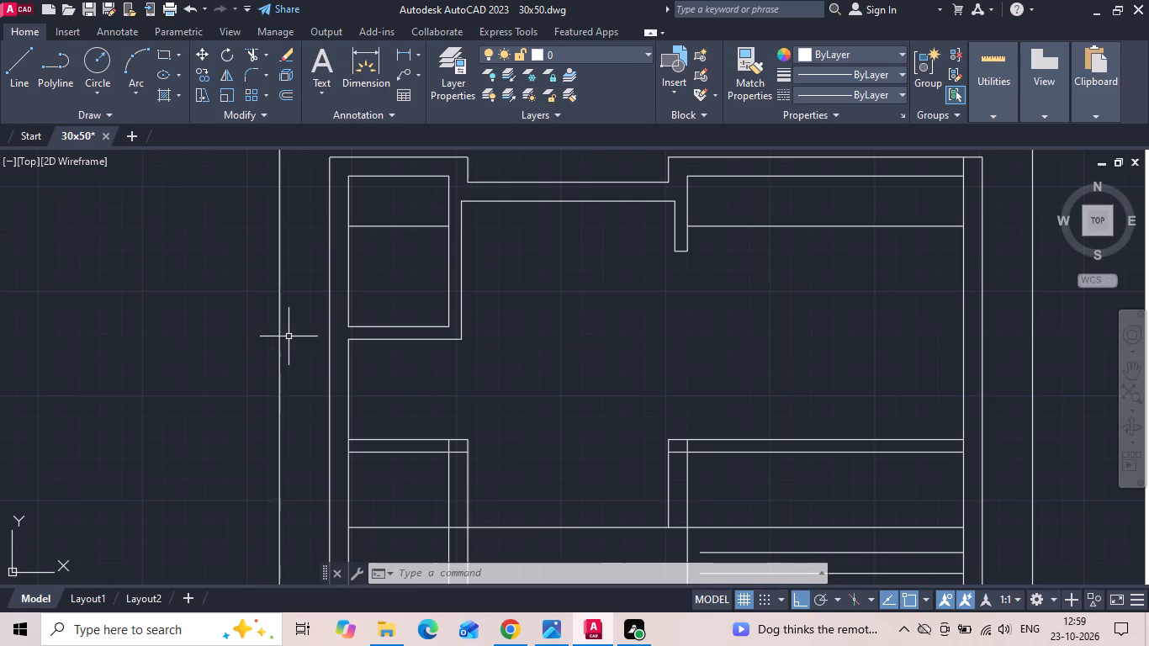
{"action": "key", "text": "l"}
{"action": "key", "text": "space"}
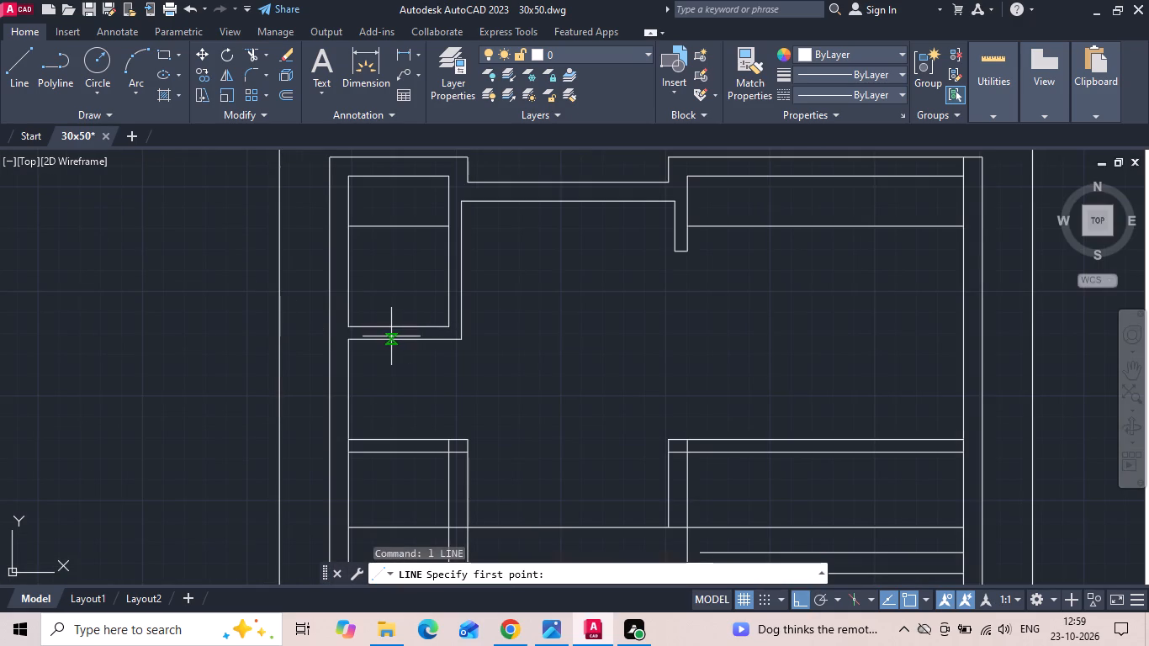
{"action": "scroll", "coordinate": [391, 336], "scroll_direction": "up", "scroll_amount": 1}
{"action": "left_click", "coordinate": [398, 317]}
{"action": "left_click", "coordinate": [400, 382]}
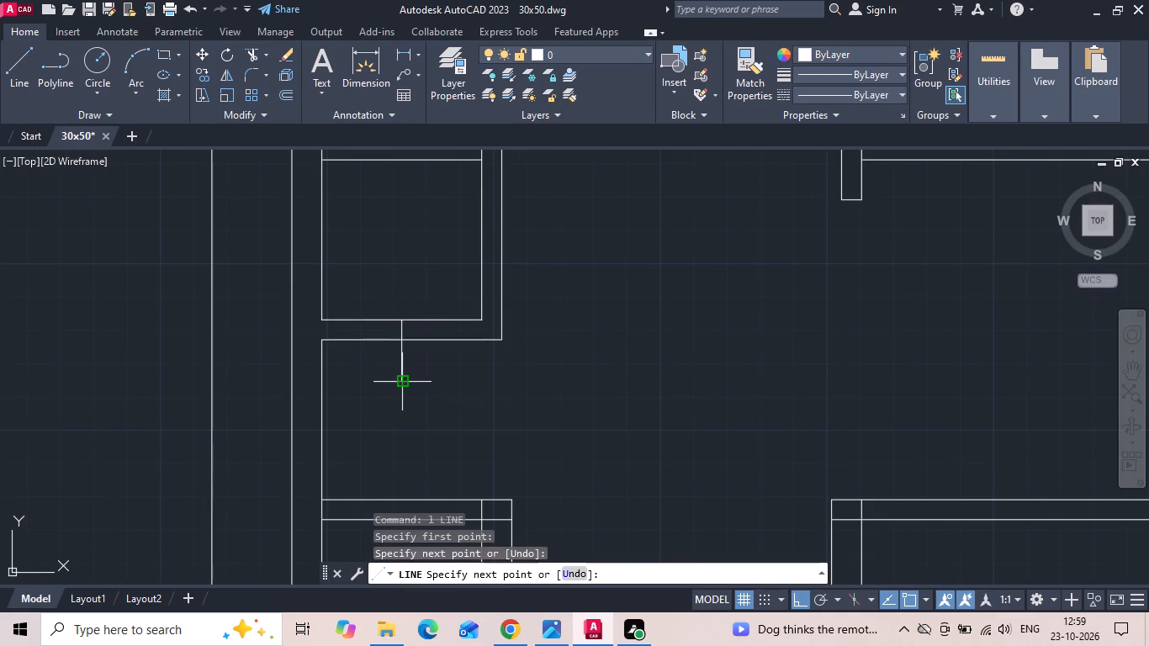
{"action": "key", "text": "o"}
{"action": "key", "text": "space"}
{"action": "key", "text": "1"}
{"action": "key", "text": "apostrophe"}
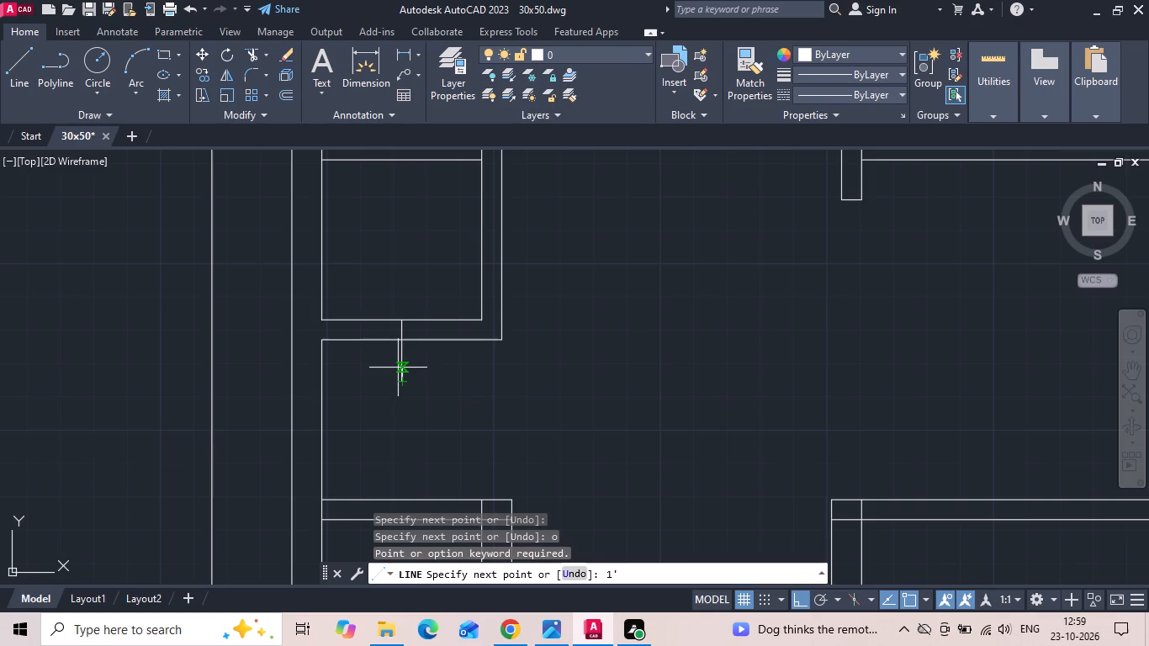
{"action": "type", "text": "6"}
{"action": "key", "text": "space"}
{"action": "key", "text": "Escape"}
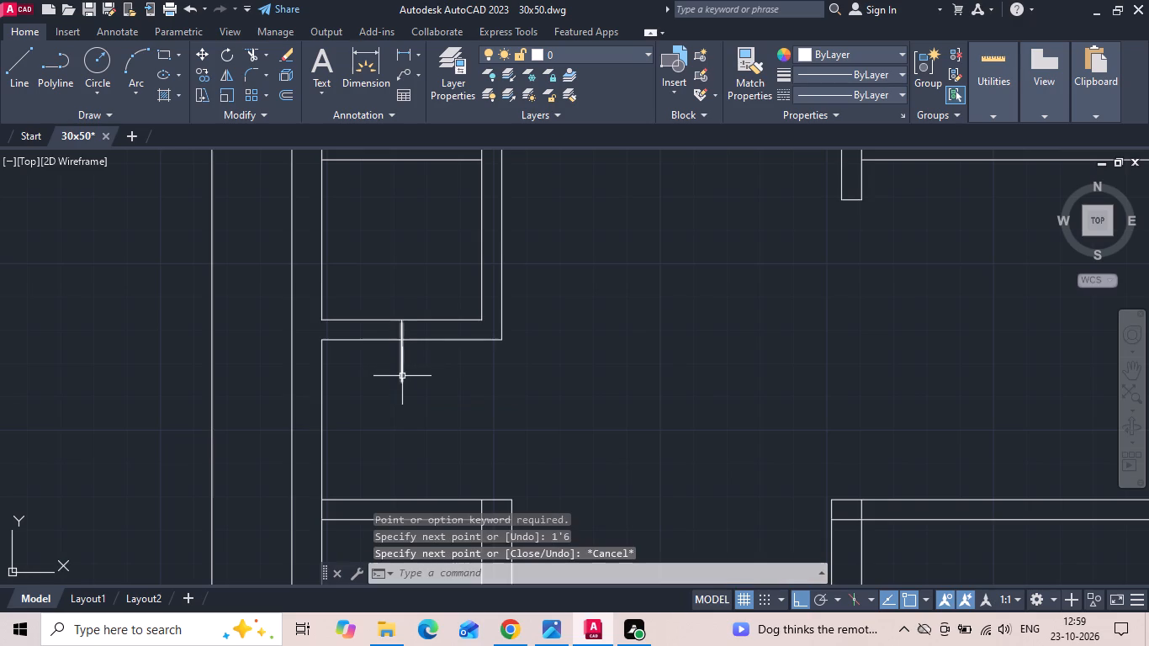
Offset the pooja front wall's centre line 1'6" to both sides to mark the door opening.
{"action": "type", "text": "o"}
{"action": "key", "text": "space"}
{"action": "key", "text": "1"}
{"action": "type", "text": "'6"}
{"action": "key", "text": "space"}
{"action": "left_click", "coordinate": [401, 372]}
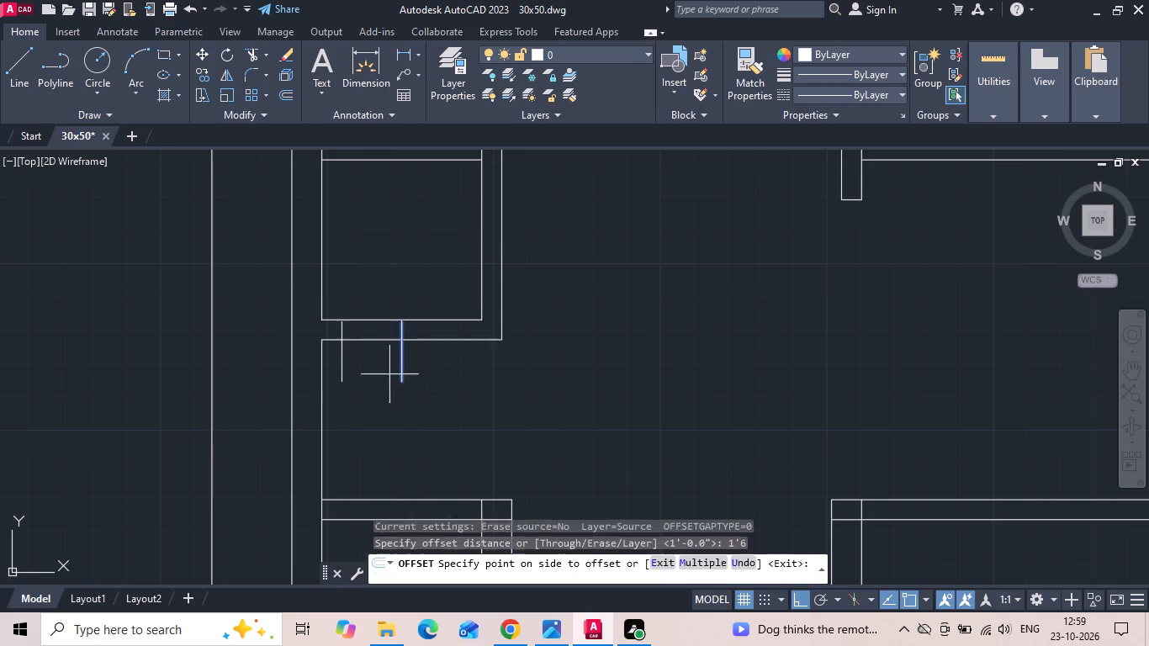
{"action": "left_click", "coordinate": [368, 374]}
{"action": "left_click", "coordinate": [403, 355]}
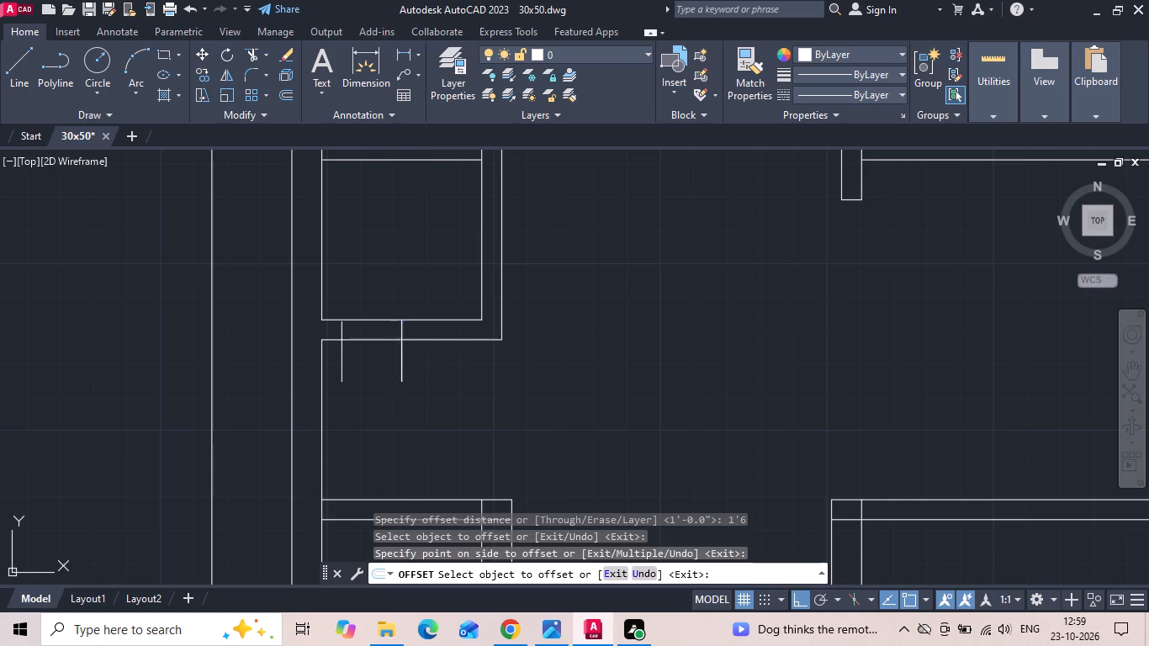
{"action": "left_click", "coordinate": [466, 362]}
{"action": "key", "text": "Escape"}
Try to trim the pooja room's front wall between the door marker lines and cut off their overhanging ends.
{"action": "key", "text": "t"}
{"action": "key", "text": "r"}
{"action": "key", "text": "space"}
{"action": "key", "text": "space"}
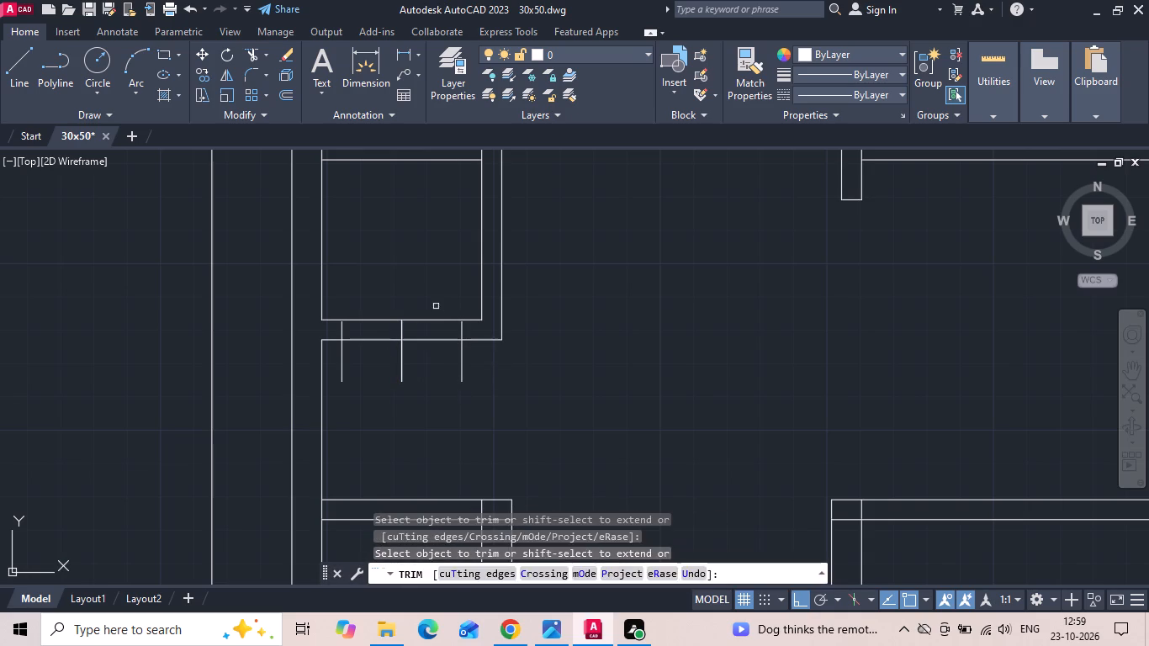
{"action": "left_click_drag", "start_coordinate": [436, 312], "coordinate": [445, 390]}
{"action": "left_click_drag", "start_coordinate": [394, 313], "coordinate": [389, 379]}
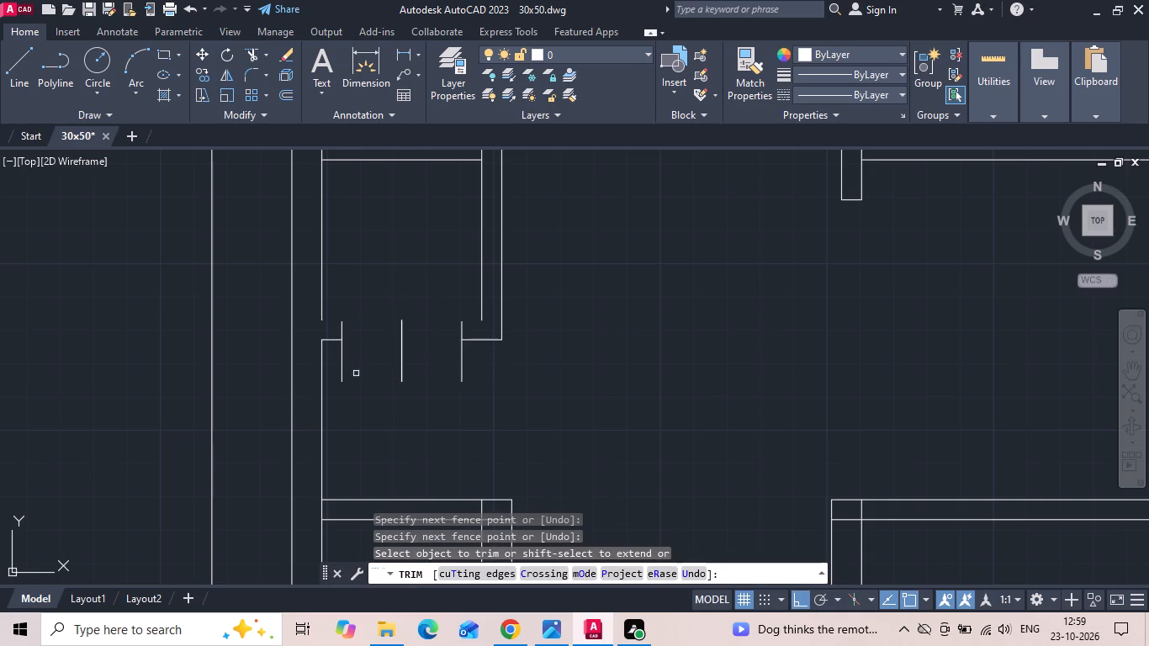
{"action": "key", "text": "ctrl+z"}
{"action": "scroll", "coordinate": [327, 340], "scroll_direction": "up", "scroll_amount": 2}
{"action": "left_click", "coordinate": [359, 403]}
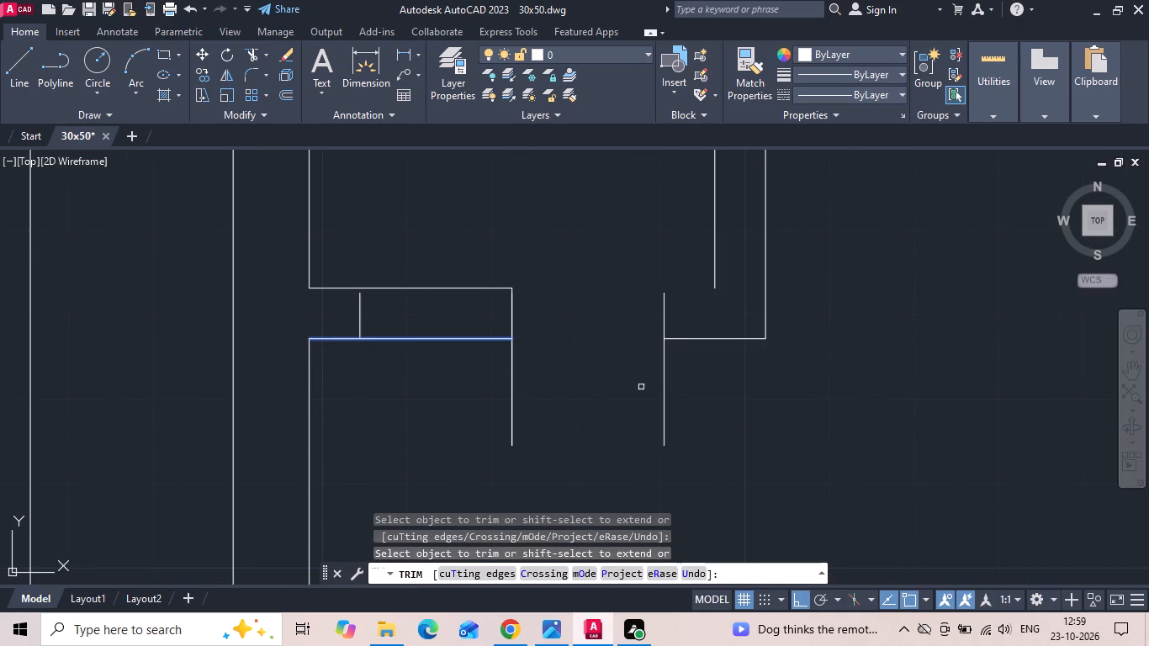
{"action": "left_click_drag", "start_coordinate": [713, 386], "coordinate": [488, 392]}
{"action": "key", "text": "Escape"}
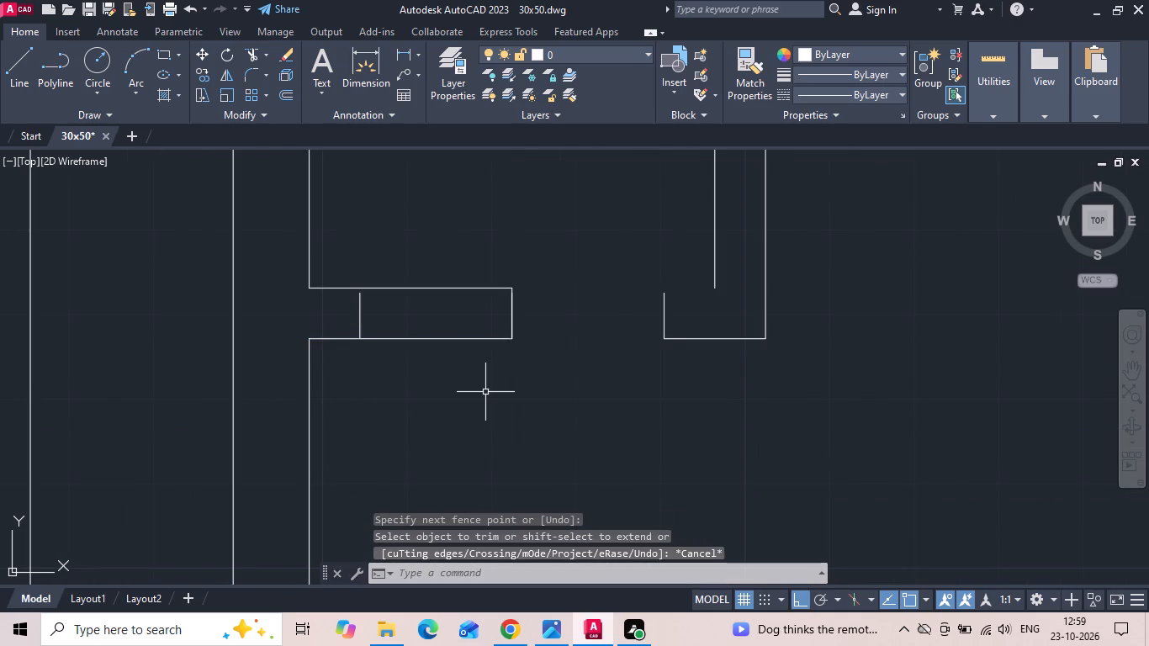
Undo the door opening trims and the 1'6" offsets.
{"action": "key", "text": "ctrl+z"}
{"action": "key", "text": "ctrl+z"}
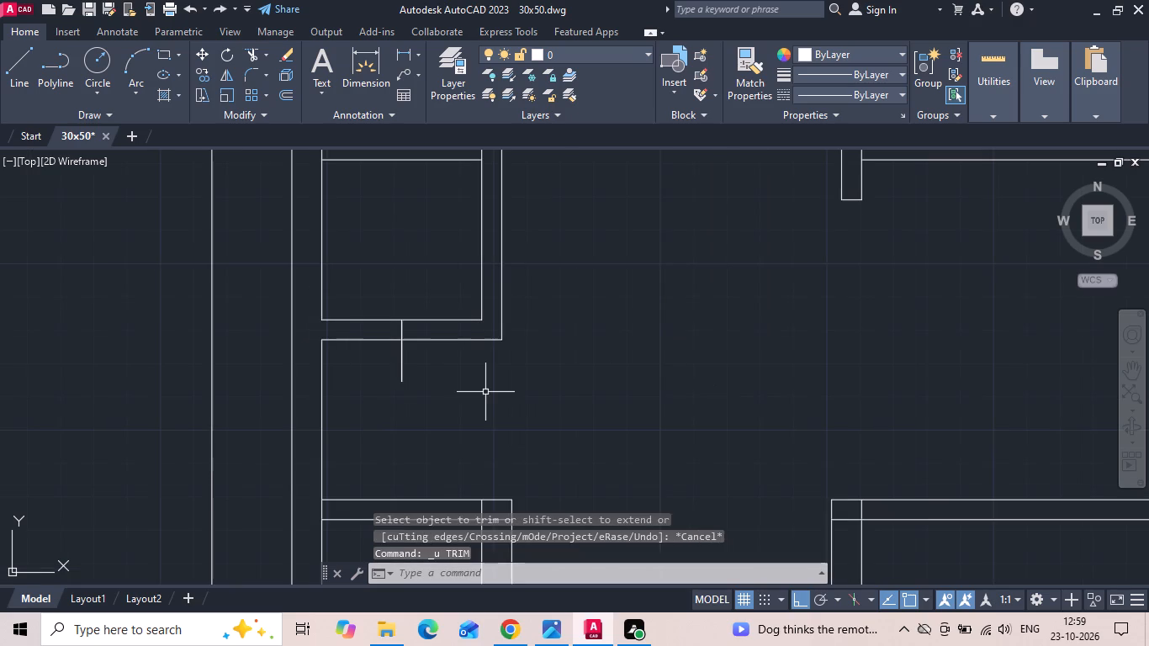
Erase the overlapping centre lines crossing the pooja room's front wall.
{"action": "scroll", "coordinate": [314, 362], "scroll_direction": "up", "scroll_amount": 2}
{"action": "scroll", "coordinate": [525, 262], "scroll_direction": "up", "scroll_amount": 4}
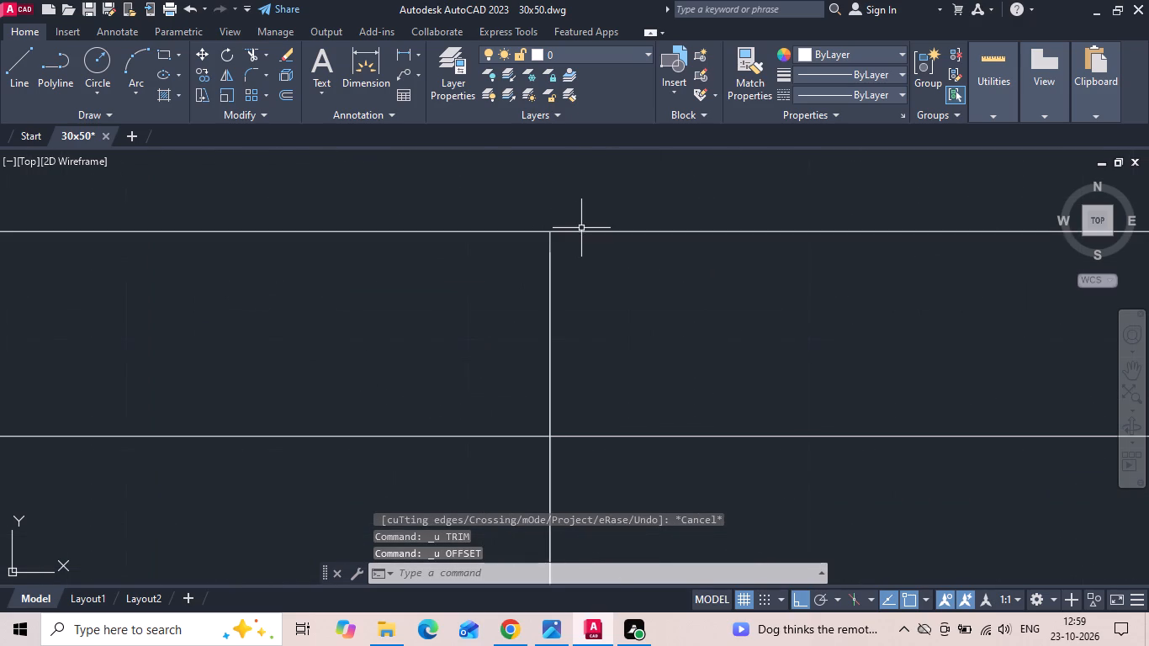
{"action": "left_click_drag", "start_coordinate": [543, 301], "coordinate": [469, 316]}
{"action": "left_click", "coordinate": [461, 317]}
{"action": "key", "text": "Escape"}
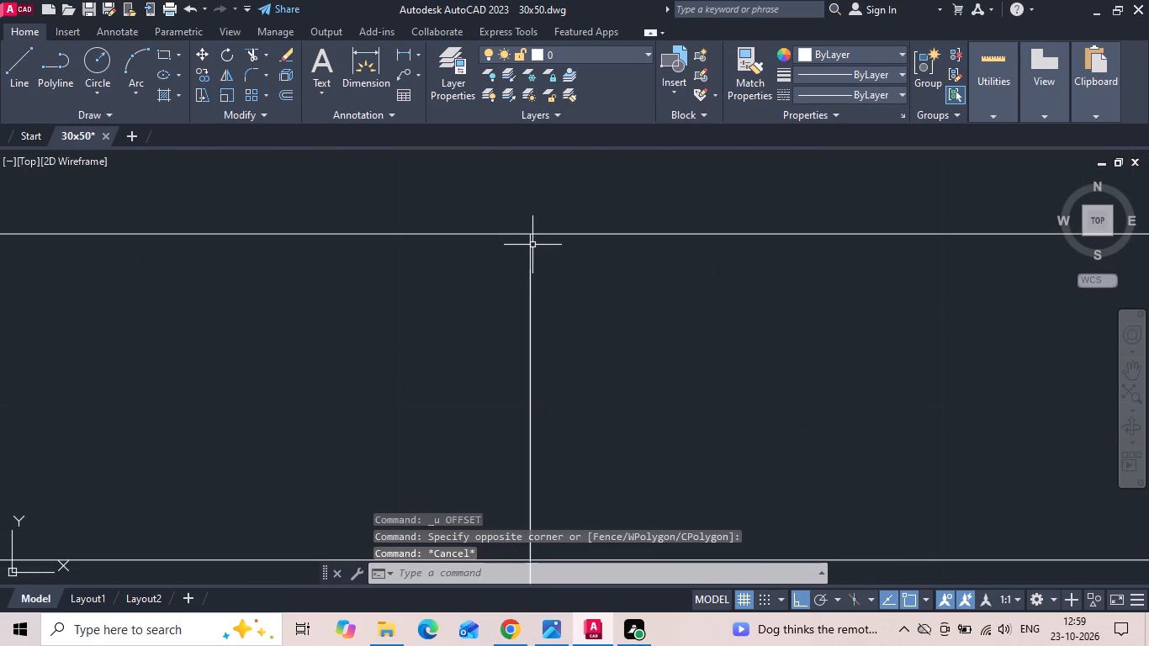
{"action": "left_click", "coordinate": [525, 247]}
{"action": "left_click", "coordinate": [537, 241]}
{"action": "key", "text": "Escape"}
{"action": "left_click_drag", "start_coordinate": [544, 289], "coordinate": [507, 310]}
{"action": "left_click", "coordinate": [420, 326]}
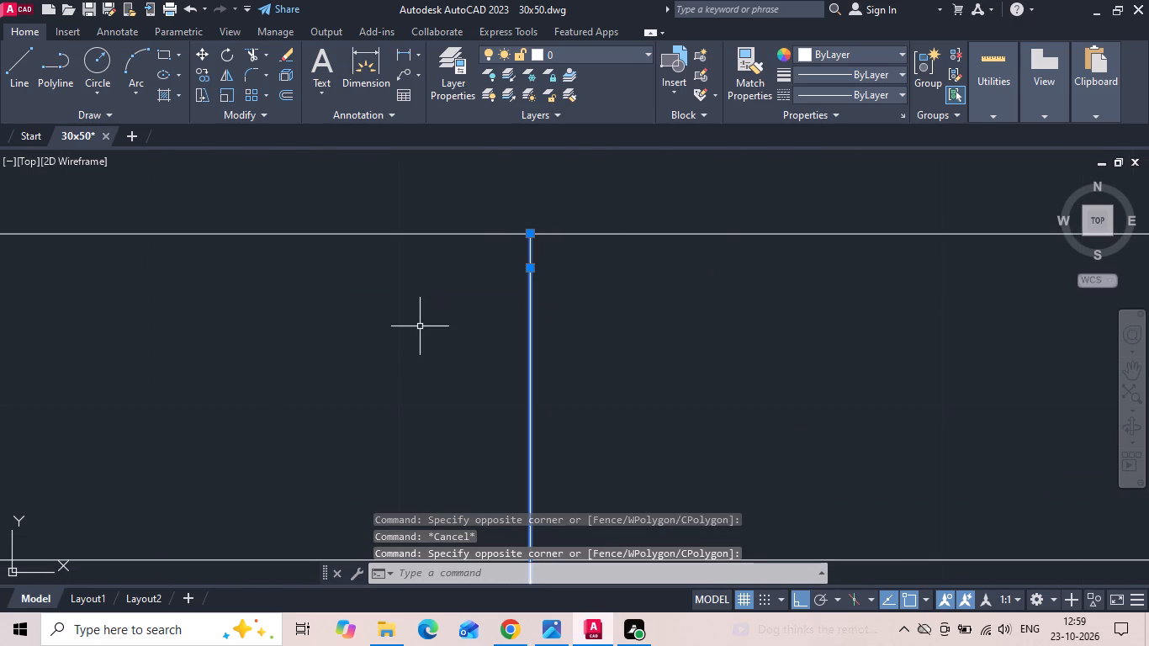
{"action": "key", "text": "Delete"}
Draw a vertical centre line from the midpoint of the pooja front wall's inner face, extending past its outer face.
{"action": "scroll", "coordinate": [466, 303], "scroll_direction": "down", "scroll_amount": 4}
{"action": "key", "text": "l"}
{"action": "key", "text": "space"}
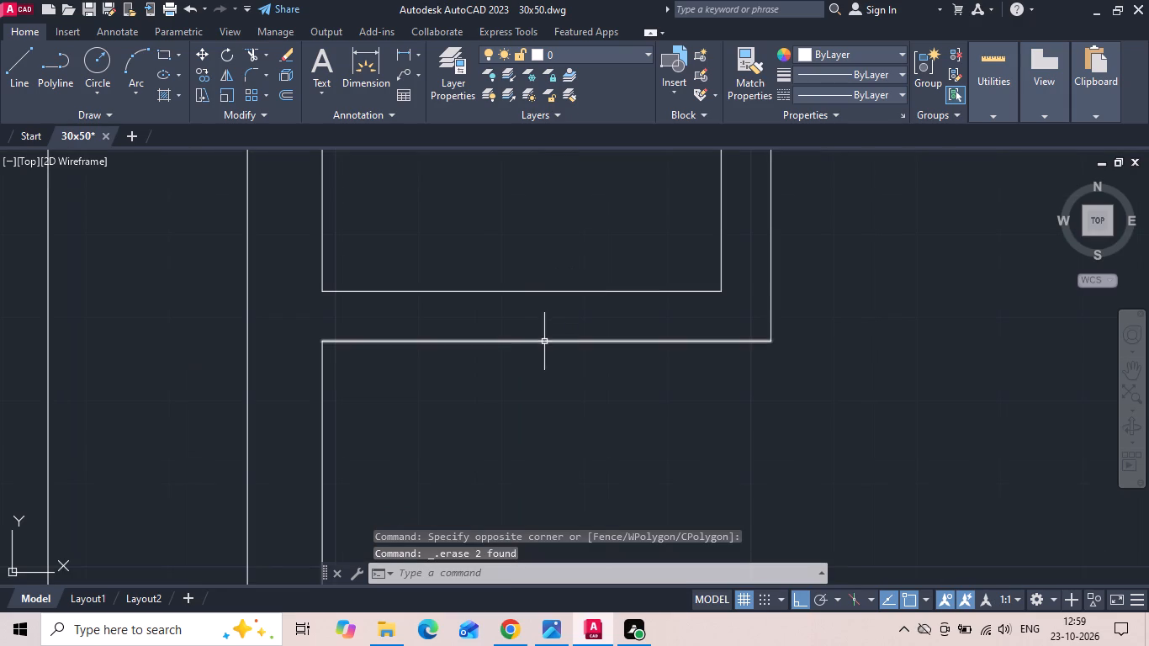
{"action": "left_click_drag", "start_coordinate": [522, 292], "coordinate": [522, 318]}
{"action": "left_click", "coordinate": [524, 438]}
{"action": "key", "text": "Escape"}
Offset the pooja front wall's centre line 1'6" to both sides to form the door jambs.
{"action": "type", "text": "o 1"}
{"action": "key", "text": "apostrophe"}
{"action": "type", "text": "6"}
{"action": "key", "text": "space"}
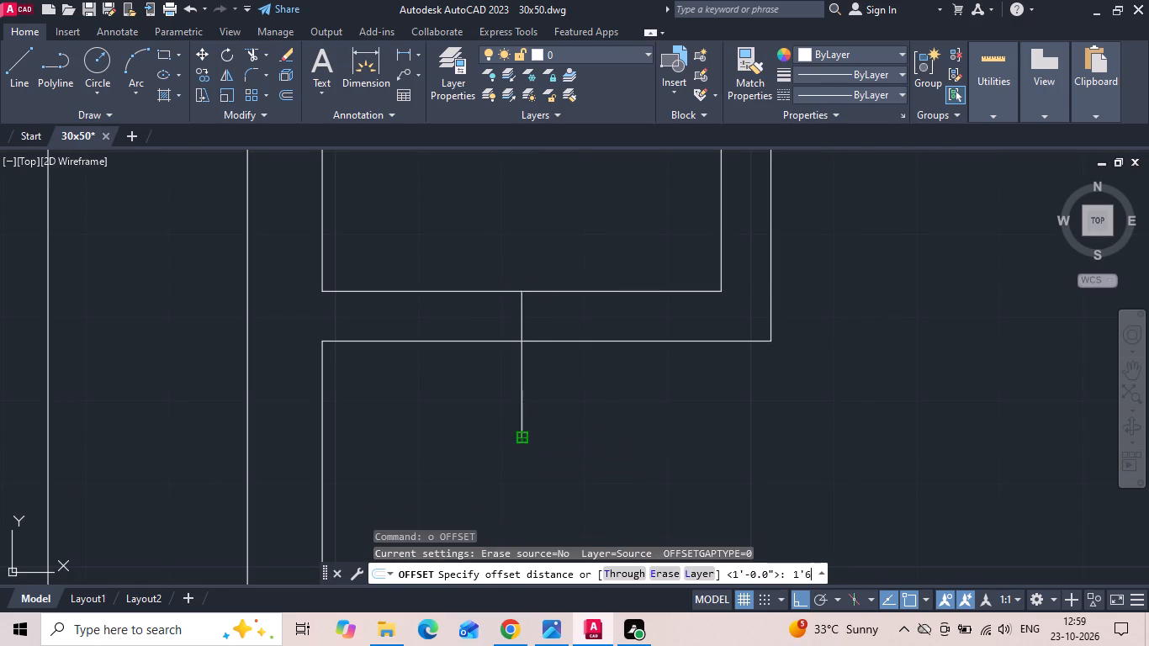
{"action": "left_click_drag", "start_coordinate": [522, 414], "coordinate": [510, 416]}
{"action": "left_click", "coordinate": [471, 415]}
{"action": "left_click_drag", "start_coordinate": [523, 382], "coordinate": [540, 379]}
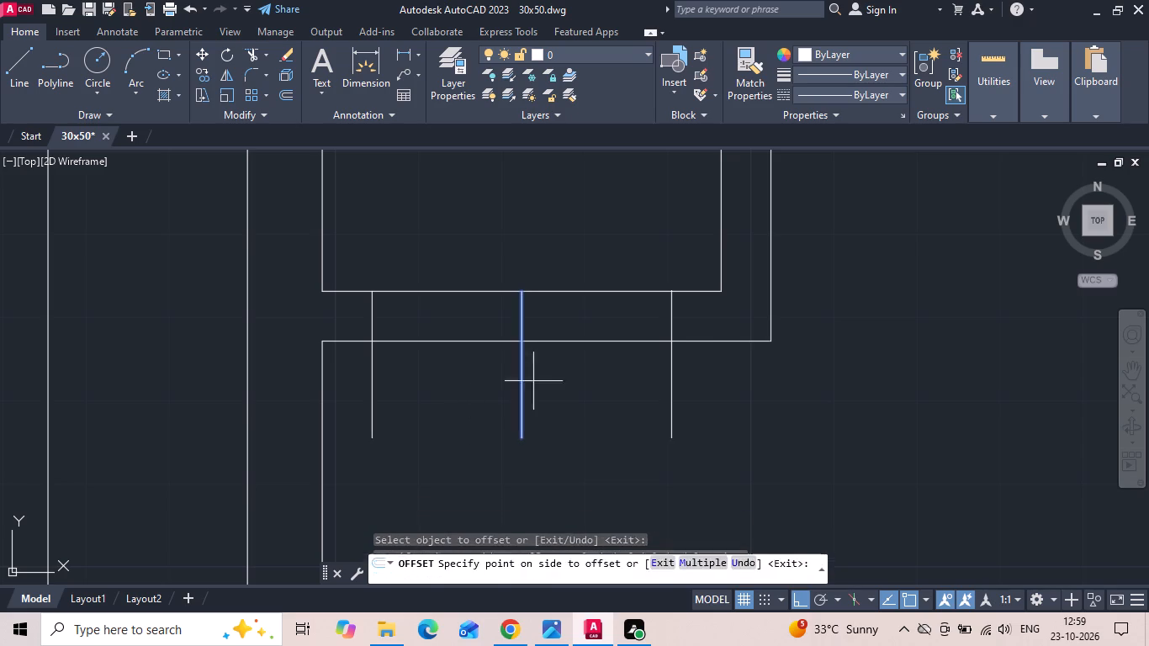
{"action": "left_click_drag", "start_coordinate": [540, 379], "coordinate": [548, 379]}
{"action": "left_click", "coordinate": [581, 372]}
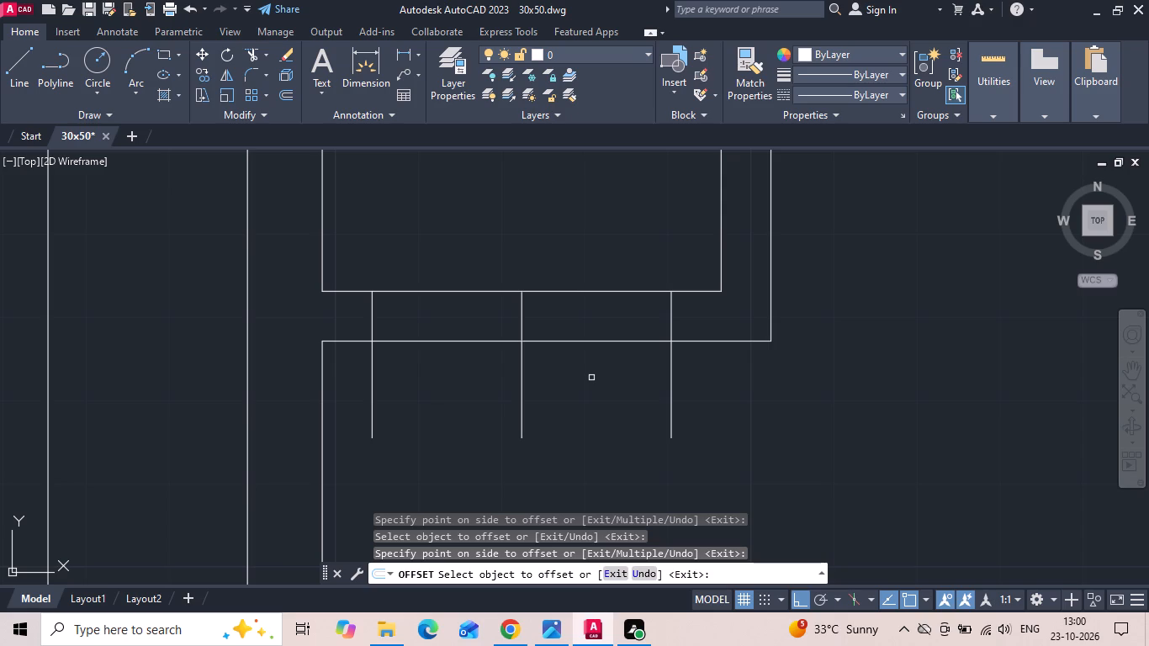
{"action": "key", "text": "Escape"}
Trim the overhanging jamb and centre lines and the wall lines between the jambs to open the pooja room's doorway.
{"action": "type", "text": "tr"}
{"action": "key", "text": "space"}
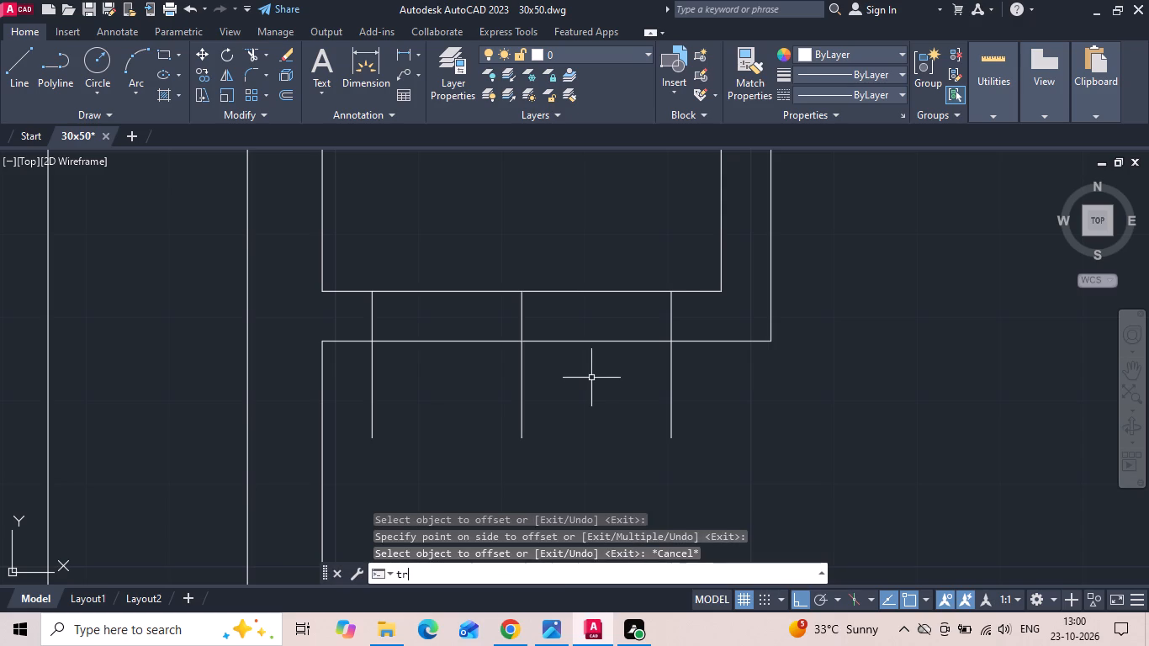
{"action": "key", "text": "space"}
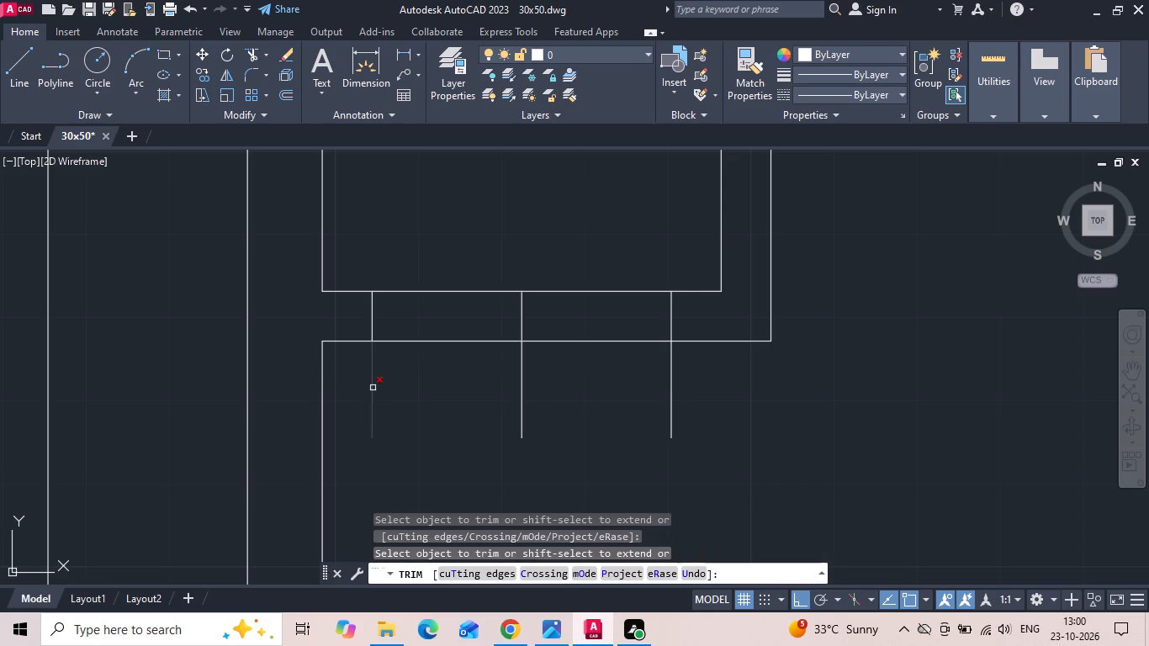
{"action": "left_click", "coordinate": [368, 389]}
{"action": "left_click", "coordinate": [753, 387]}
{"action": "left_click_drag", "start_coordinate": [643, 269], "coordinate": [515, 308]}
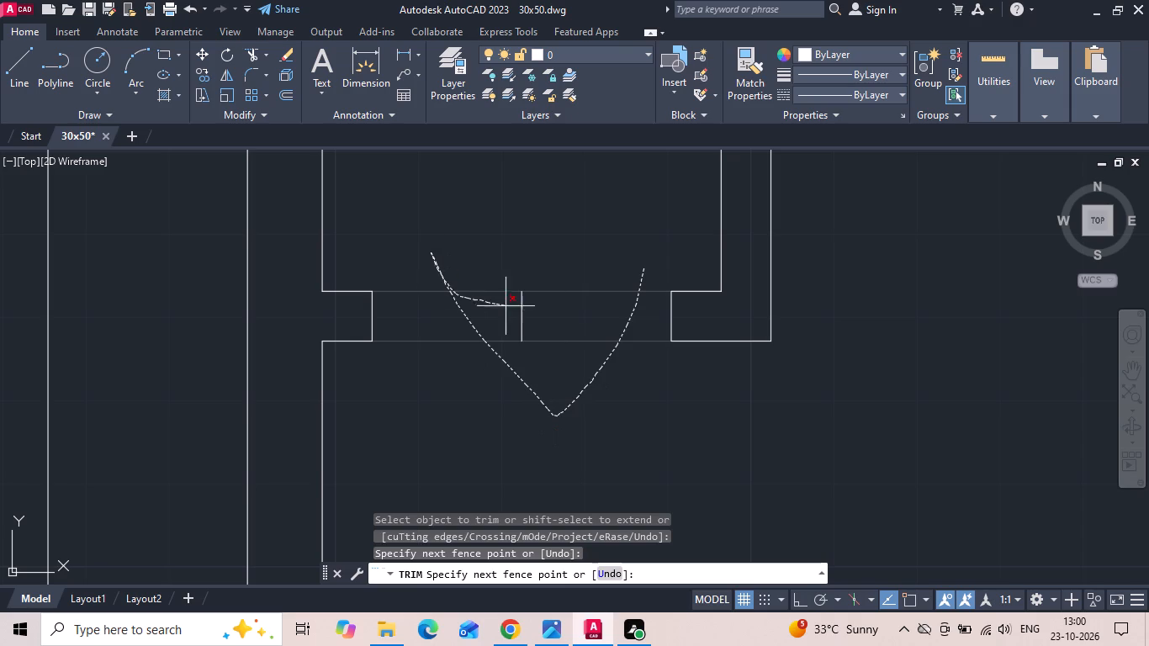
{"action": "left_click_drag", "start_coordinate": [515, 308], "coordinate": [587, 321]}
{"action": "key", "text": "Escape"}
Save the drawing.
{"action": "key", "text": "ctrl+s"}
Erase the four lines of the L-shaped partition wall in the living area in front of the pooja room.
{"action": "scroll", "coordinate": [511, 352], "scroll_direction": "down", "scroll_amount": 3}
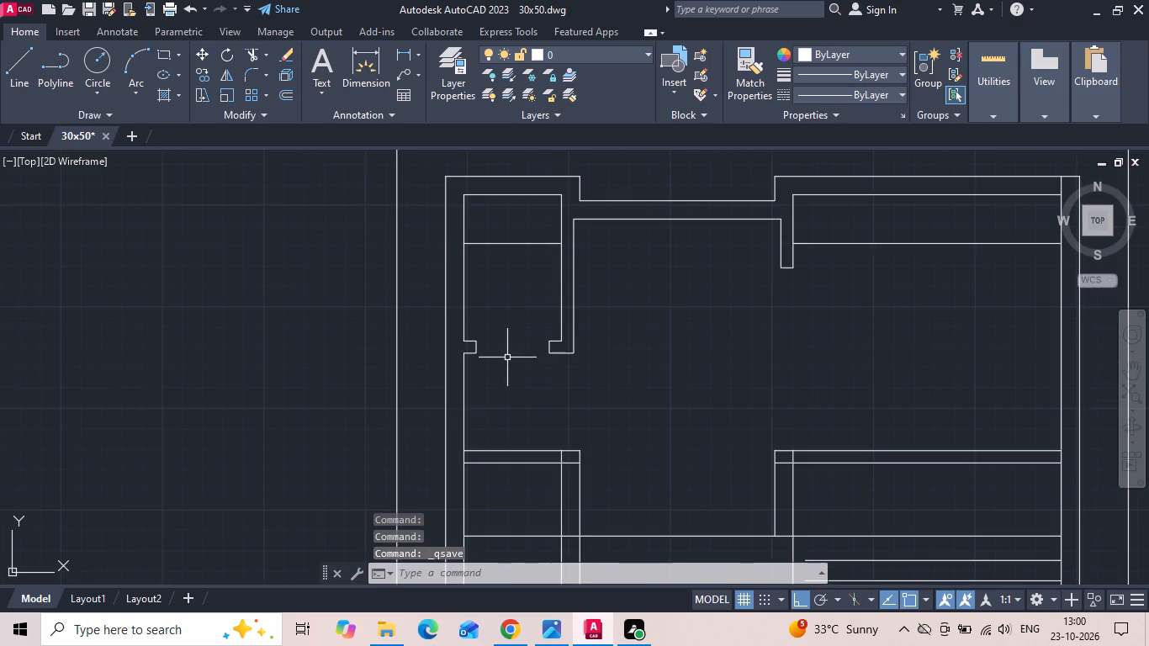
{"action": "scroll", "coordinate": [507, 357], "scroll_direction": "down", "scroll_amount": 1}
{"action": "middle_click_drag", "start_coordinate": [566, 380], "coordinate": [516, 297]}
{"action": "left_click_drag", "start_coordinate": [520, 316], "coordinate": [508, 351]}
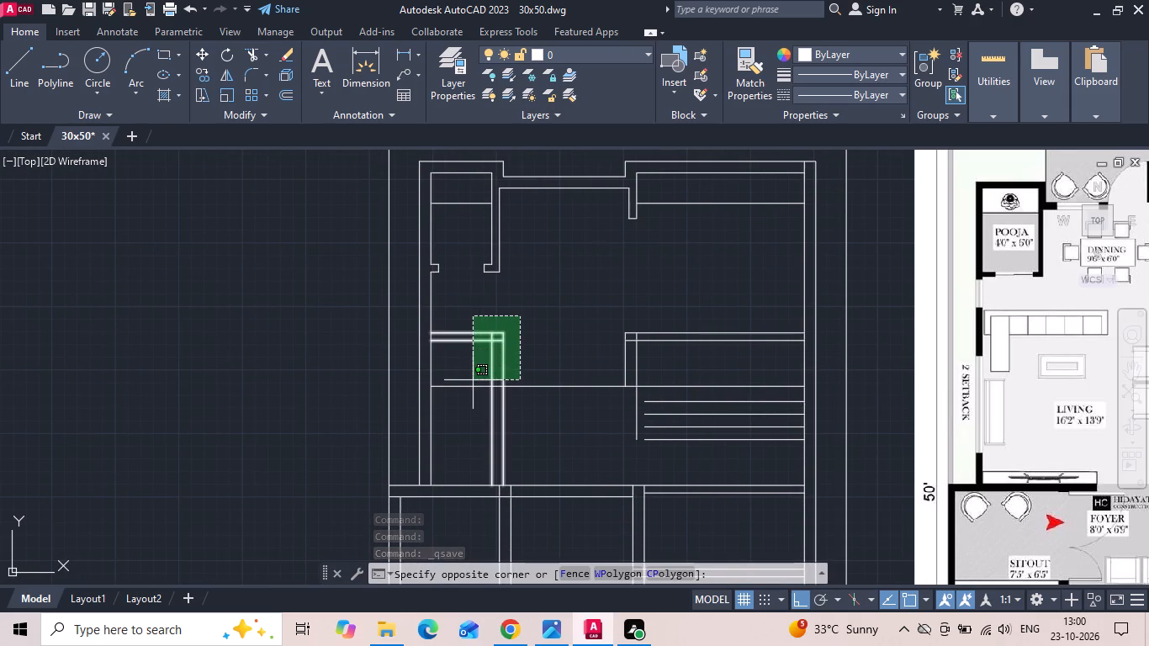
{"action": "left_click", "coordinate": [474, 365]}
{"action": "key", "text": "Delete"}
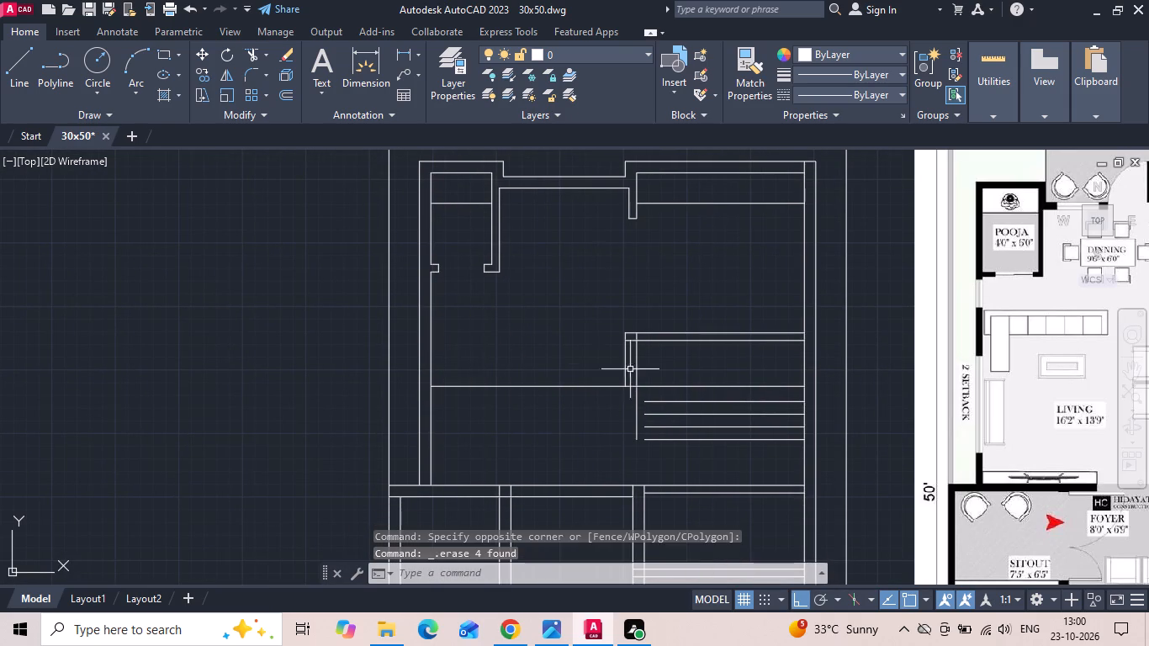
Trim the outer wall's inner line where the staircase's rear wall and the attached toilet's rear wall join it.
{"action": "middle_click_drag", "start_coordinate": [670, 369], "coordinate": [485, 336]}
{"action": "key", "text": "t"}
{"action": "key", "text": "r"}
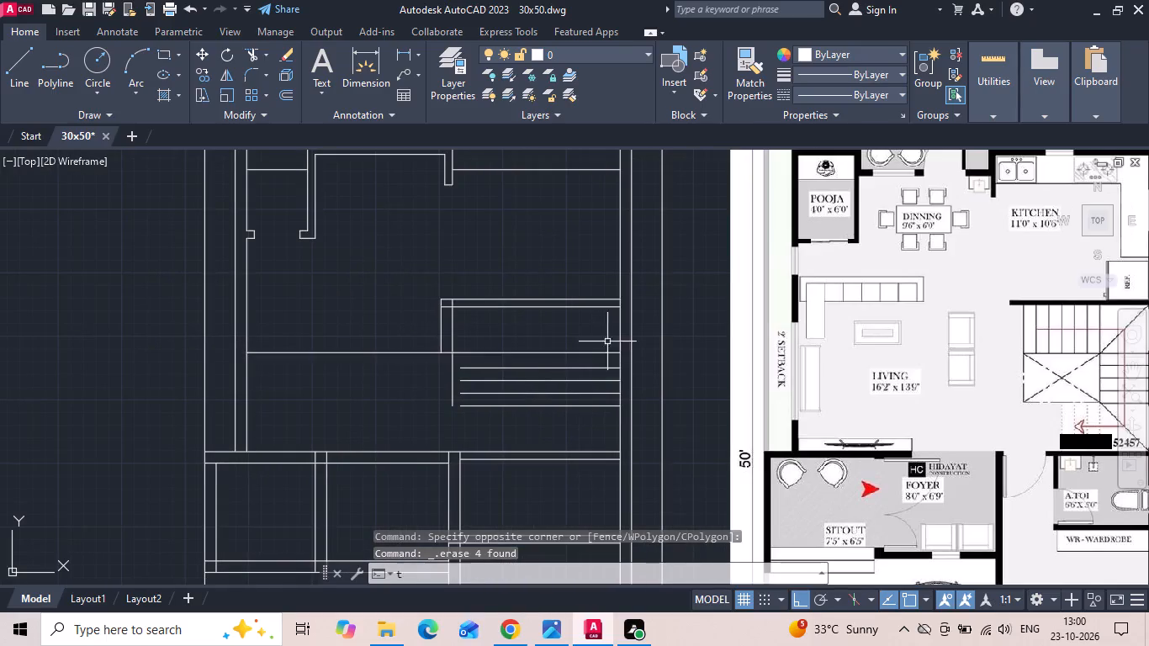
{"action": "key", "text": "space"}
{"action": "key", "text": "space"}
{"action": "scroll", "coordinate": [615, 320], "scroll_direction": "up", "scroll_amount": 2}
{"action": "left_click", "coordinate": [622, 280]}
{"action": "scroll", "coordinate": [627, 278], "scroll_direction": "down", "scroll_amount": 1}
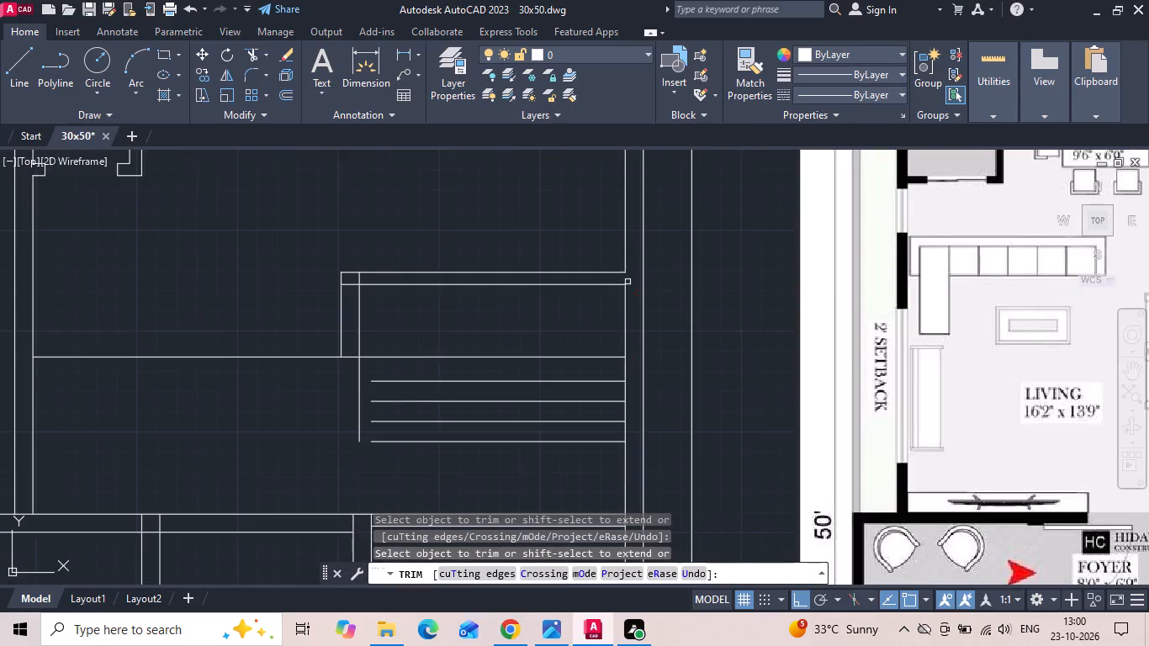
{"action": "middle_click_drag", "start_coordinate": [625, 462], "coordinate": [625, 347]}
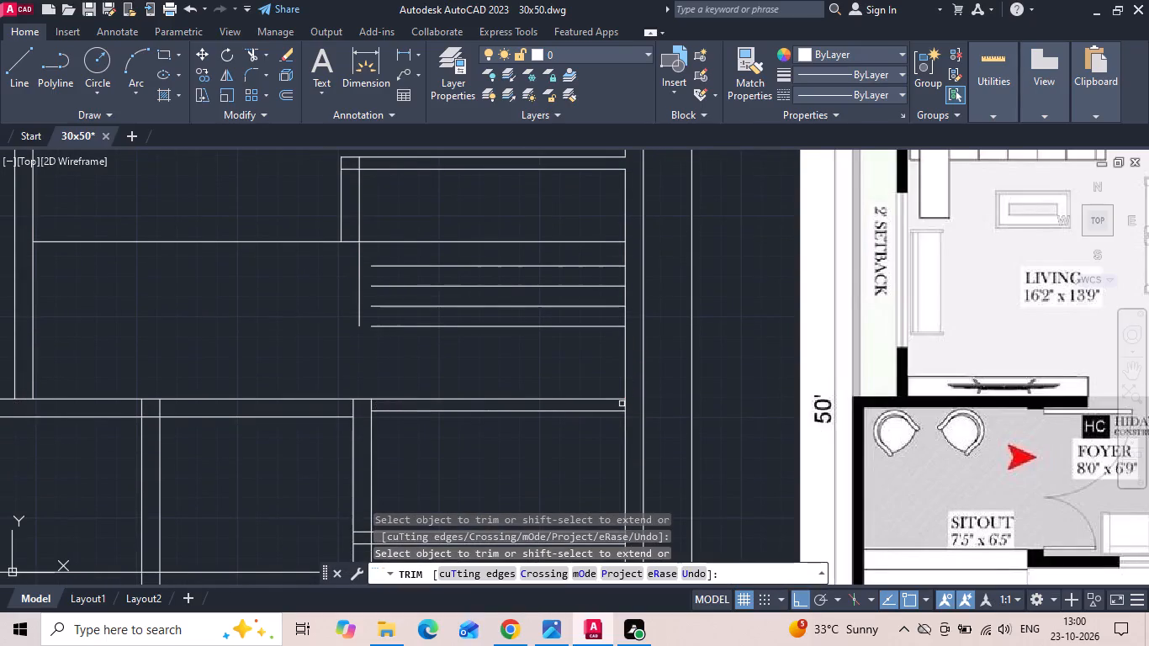
{"action": "left_click", "coordinate": [626, 407]}
Trim the vertical wall lines beside the staircase and the horizontal line running across the living room.
{"action": "scroll", "coordinate": [436, 377], "scroll_direction": "down", "scroll_amount": 1}
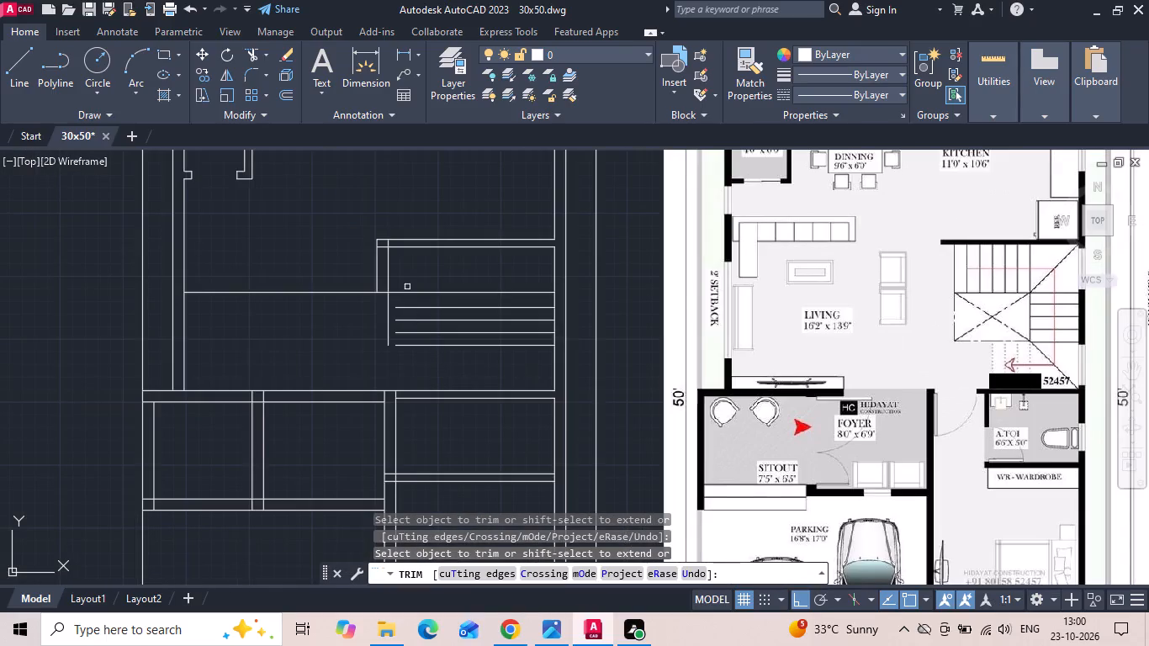
{"action": "left_click_drag", "start_coordinate": [400, 270], "coordinate": [322, 271]}
{"action": "left_click_drag", "start_coordinate": [382, 283], "coordinate": [377, 317]}
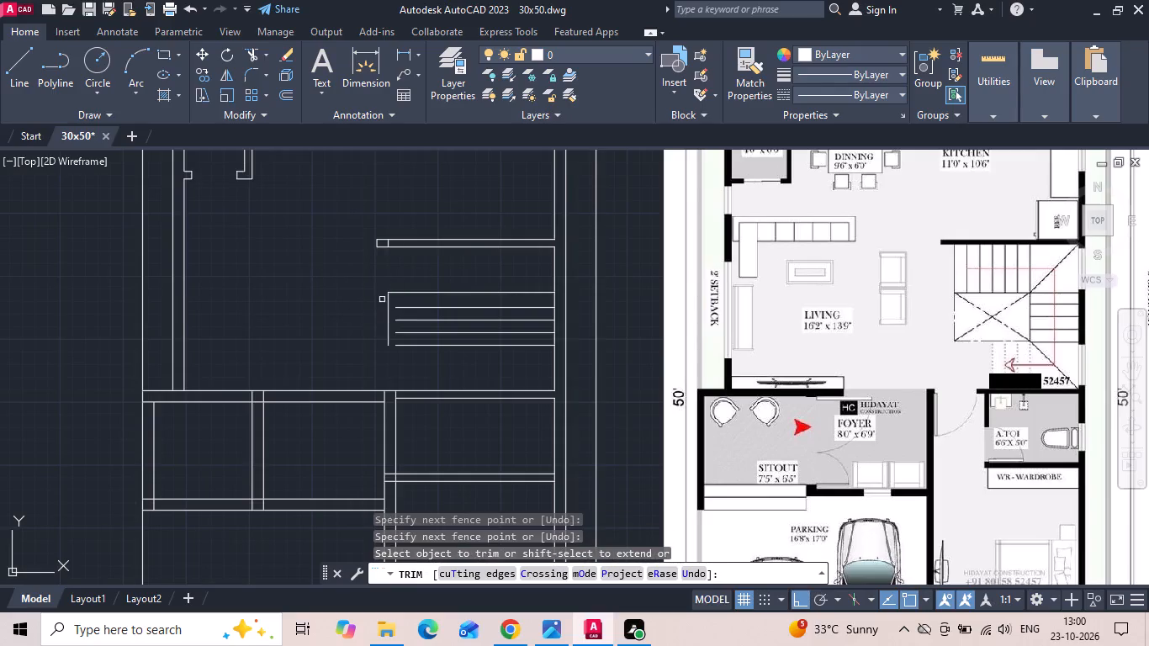
{"action": "left_click", "coordinate": [389, 301]}
{"action": "key", "text": "Escape"}
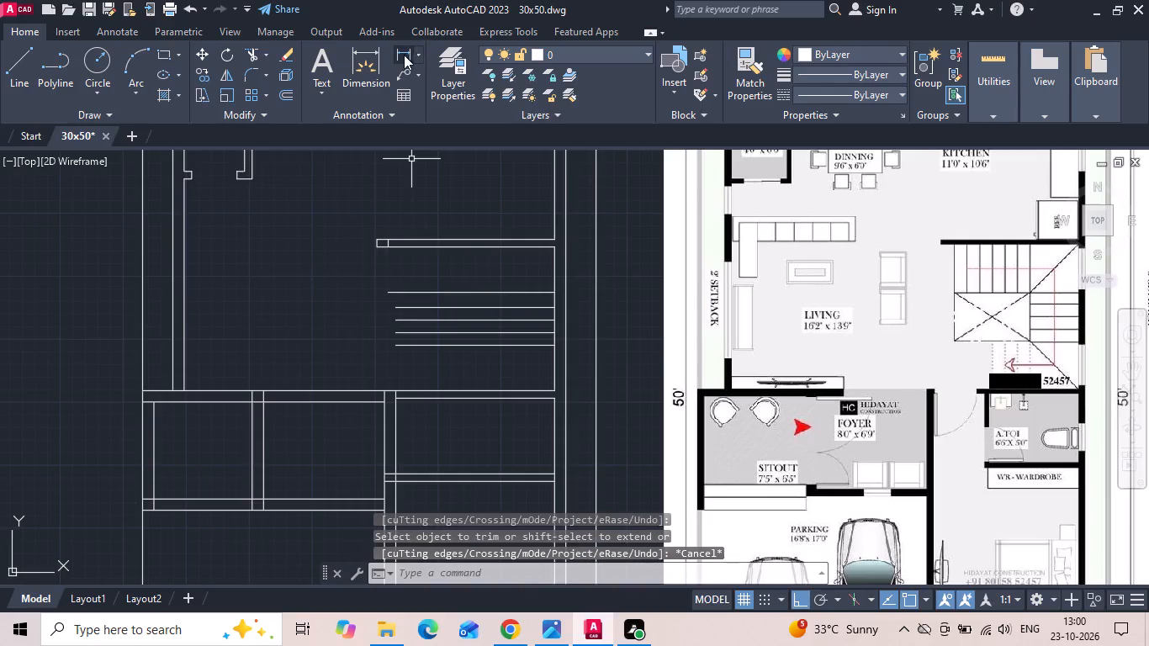
Add a vertical linear dimension between the staircase's lowest tread line and the toilet's rear wall.
{"action": "left_click", "coordinate": [403, 53]}
{"action": "scroll", "coordinate": [512, 318], "scroll_direction": "up", "scroll_amount": 1}
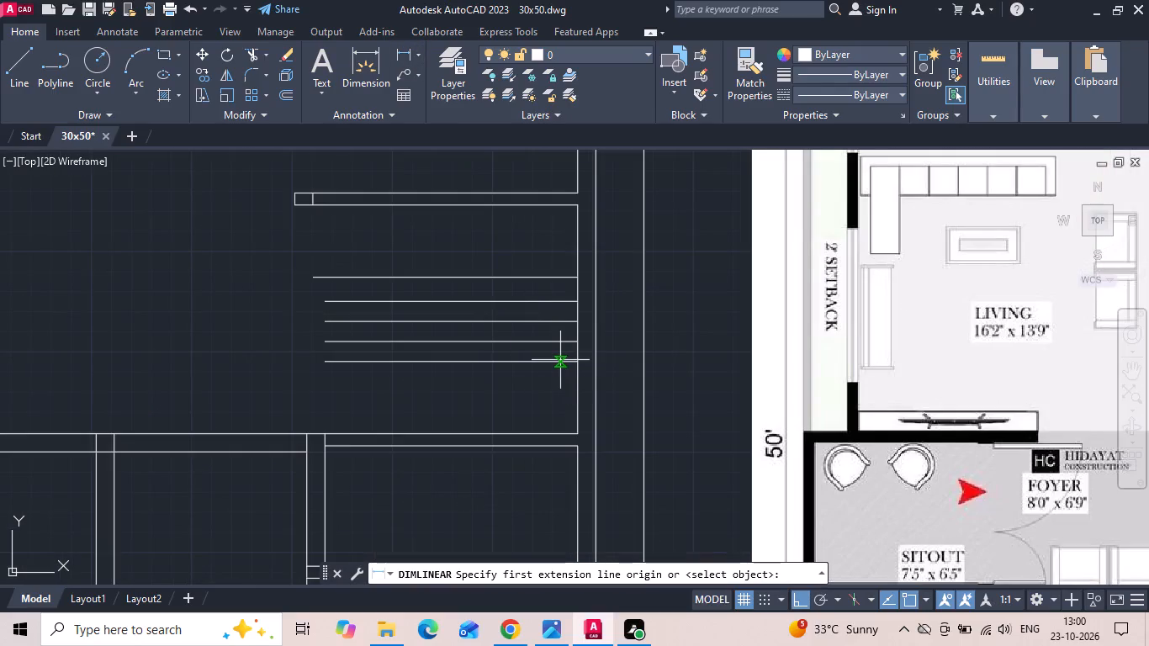
{"action": "left_click_drag", "start_coordinate": [563, 359], "coordinate": [567, 368]}
{"action": "left_click", "coordinate": [564, 432]}
{"action": "left_click", "coordinate": [555, 414]}
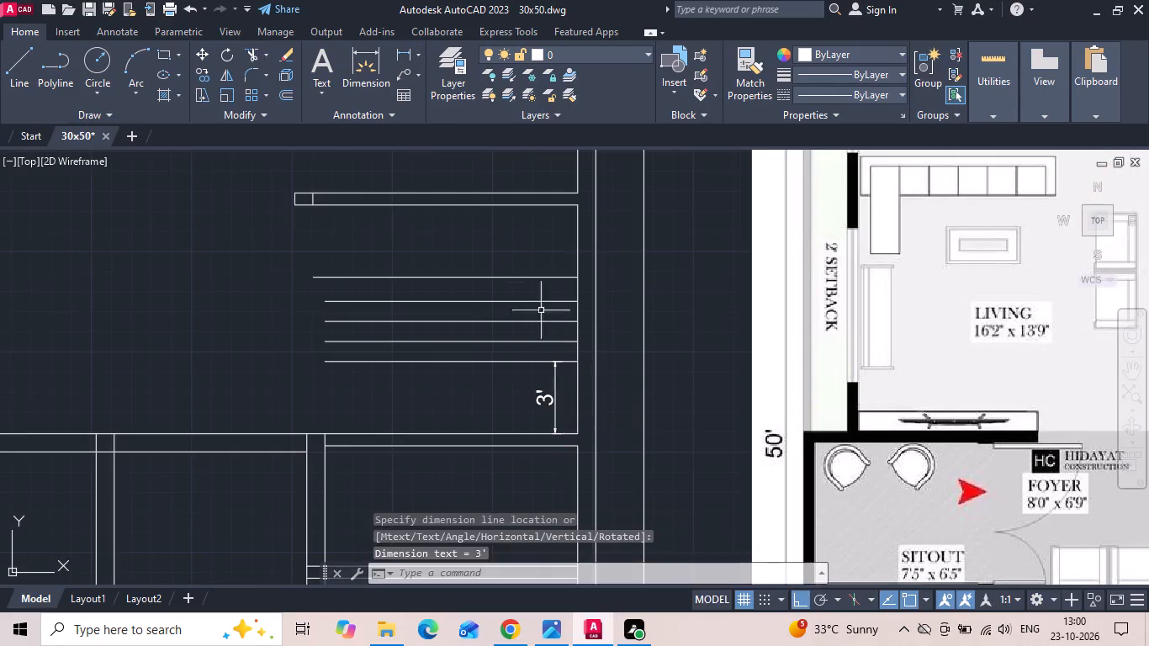
Add a vertical linear dimension between the staircase's uppermost horizontal tread line and the wall above it.
{"action": "key", "text": "space"}
{"action": "left_click", "coordinate": [545, 272]}
{"action": "left_click", "coordinate": [545, 210]}
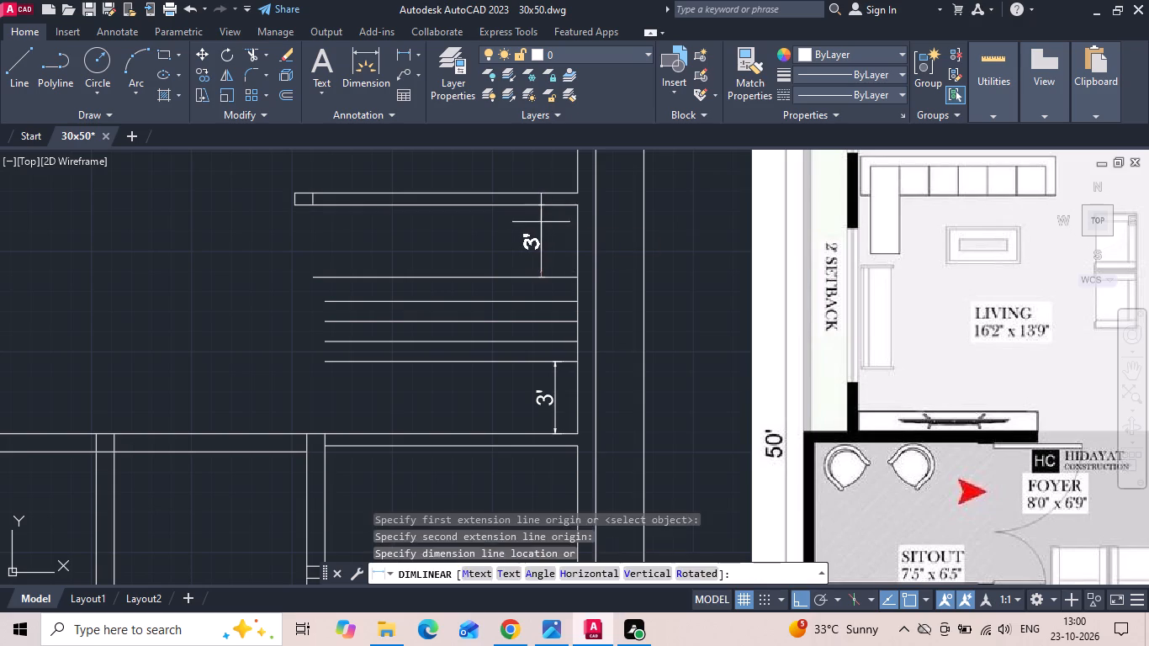
{"action": "left_click", "coordinate": [534, 225]}
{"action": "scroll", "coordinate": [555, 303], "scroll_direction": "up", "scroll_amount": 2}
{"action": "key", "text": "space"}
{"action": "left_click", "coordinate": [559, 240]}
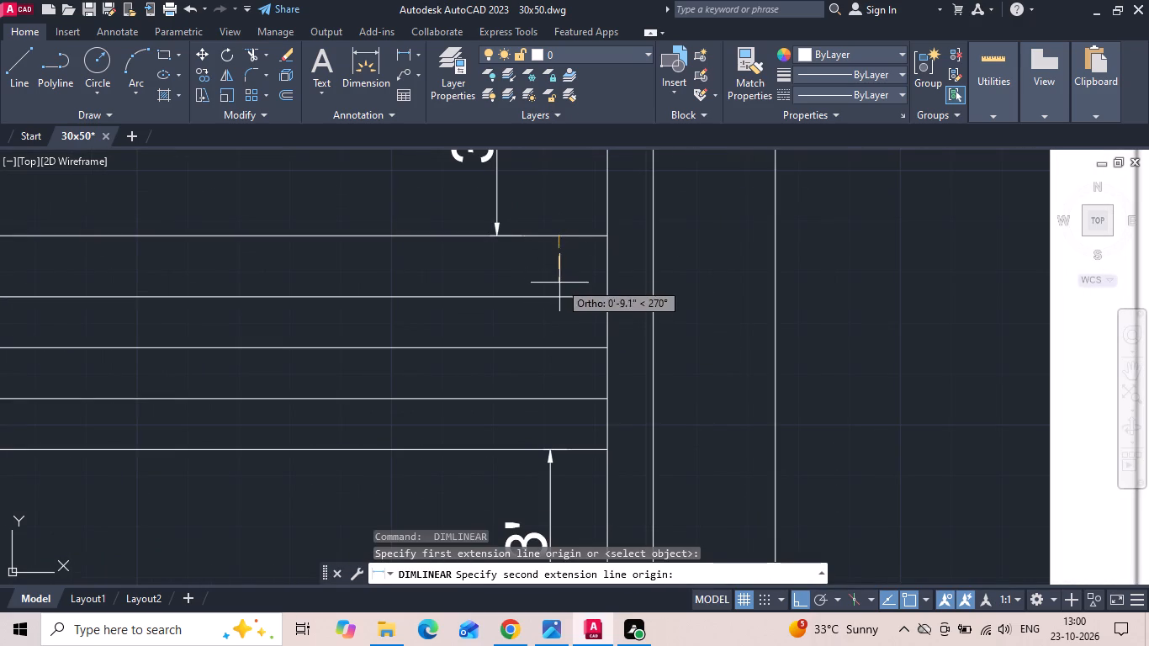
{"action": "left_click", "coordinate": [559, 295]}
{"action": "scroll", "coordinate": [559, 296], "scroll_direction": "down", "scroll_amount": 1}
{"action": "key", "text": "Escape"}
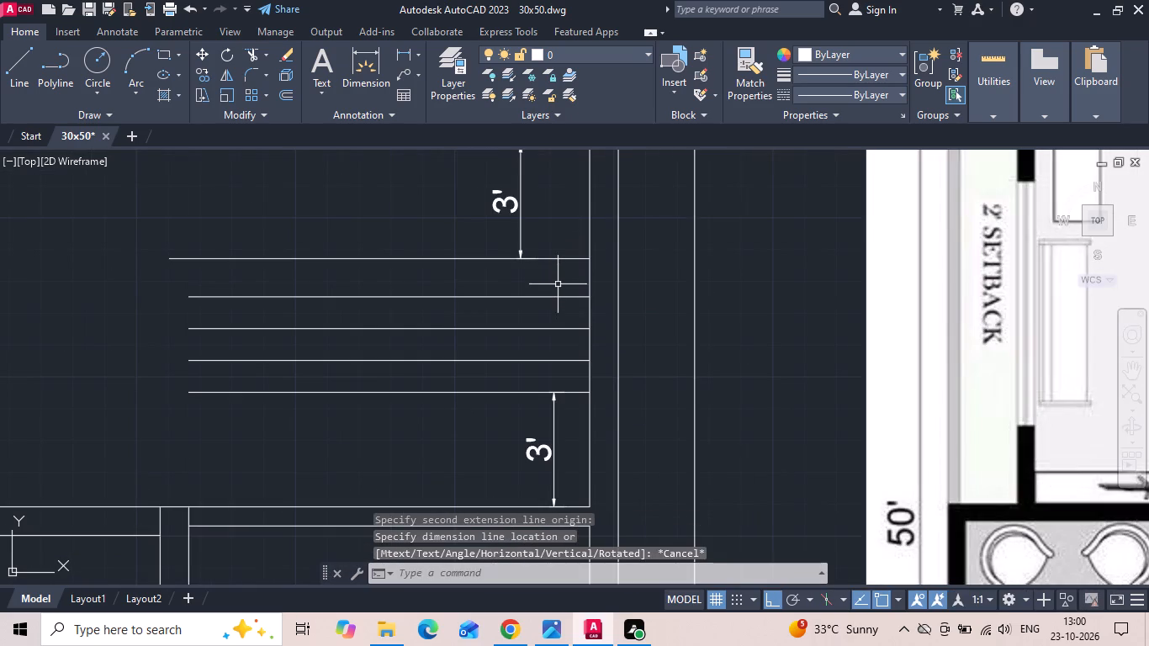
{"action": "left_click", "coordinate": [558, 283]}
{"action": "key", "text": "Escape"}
Move the staircase's uppermost horizontal tread line down by 1".
{"action": "left_click_drag", "start_coordinate": [471, 279], "coordinate": [458, 262]}
{"action": "left_click", "coordinate": [436, 232]}
{"action": "right_click", "coordinate": [434, 230]}
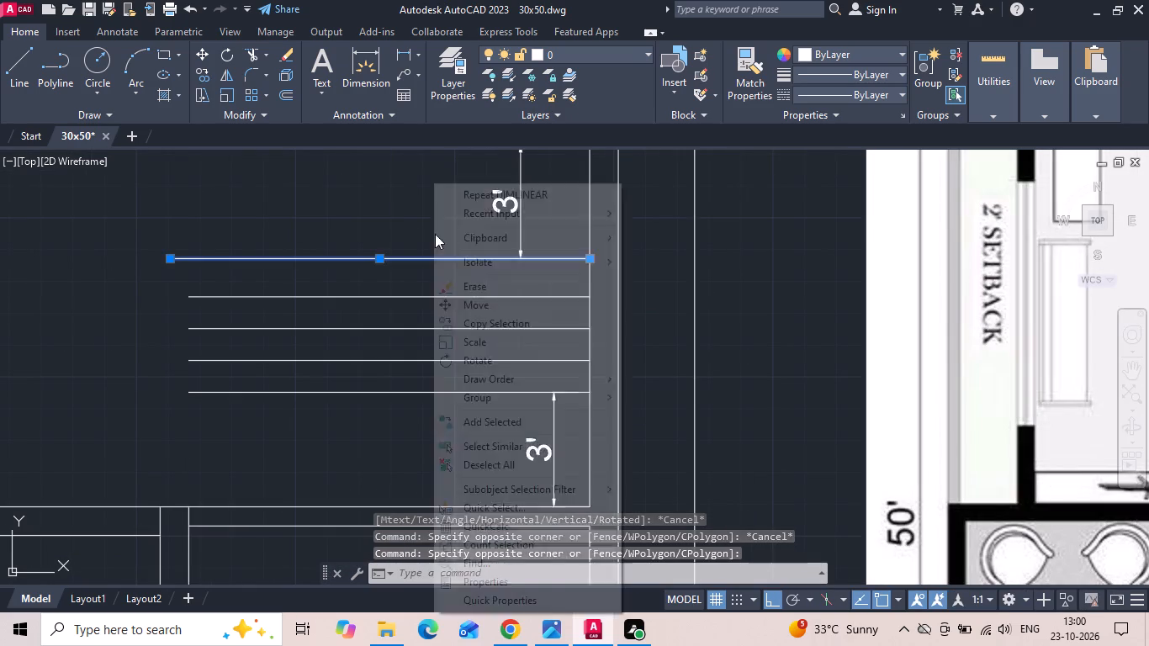
{"action": "left_click", "coordinate": [474, 308]}
{"action": "left_click_drag", "start_coordinate": [425, 220], "coordinate": [425, 231]}
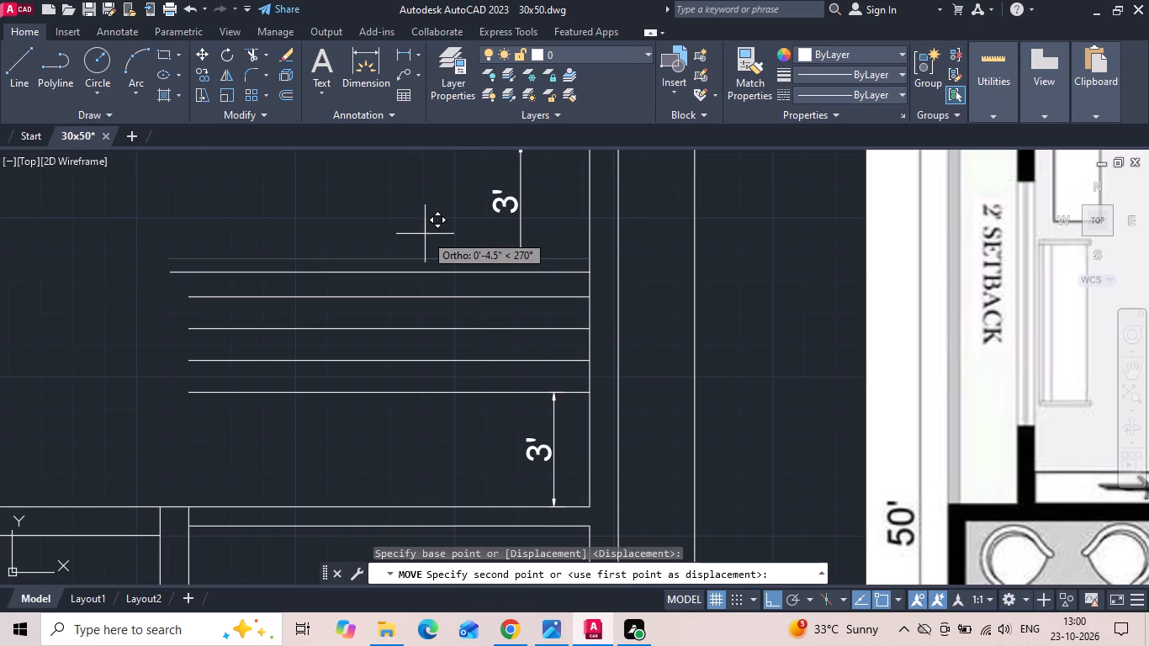
{"action": "key", "text": "1"}
{"action": "key", "text": "space"}
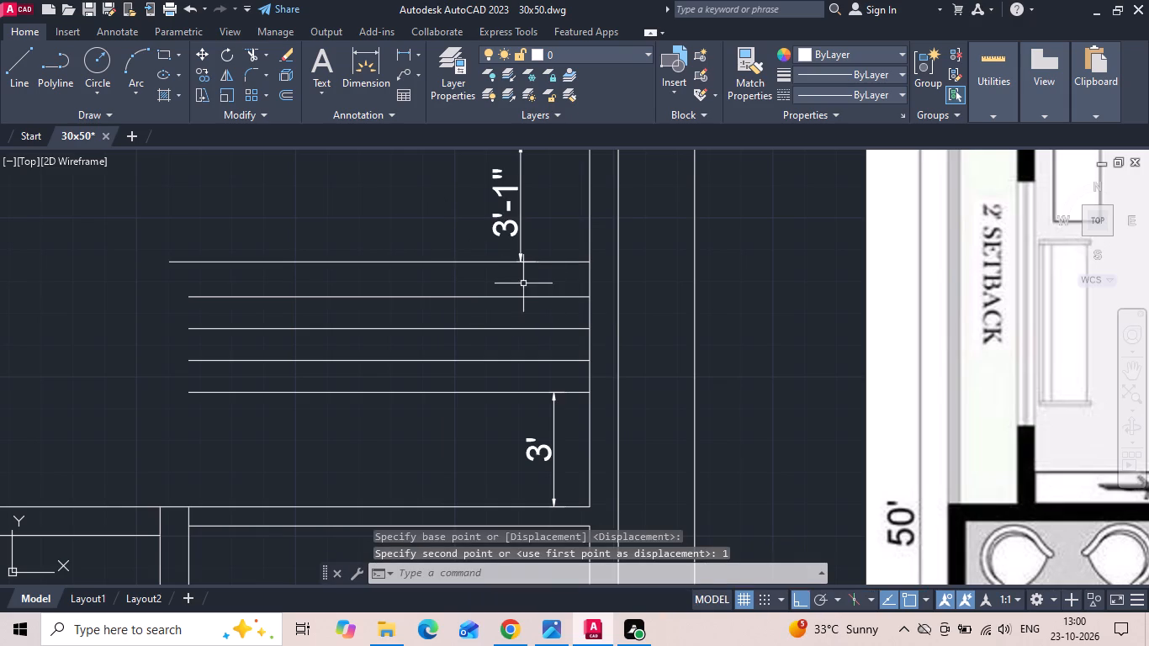
Move the four lower horizontal tread lines of the staircase up by 1".
{"action": "left_click_drag", "start_coordinate": [488, 288], "coordinate": [481, 315]}
{"action": "left_click", "coordinate": [416, 418]}
{"action": "right_click", "coordinate": [408, 414]}
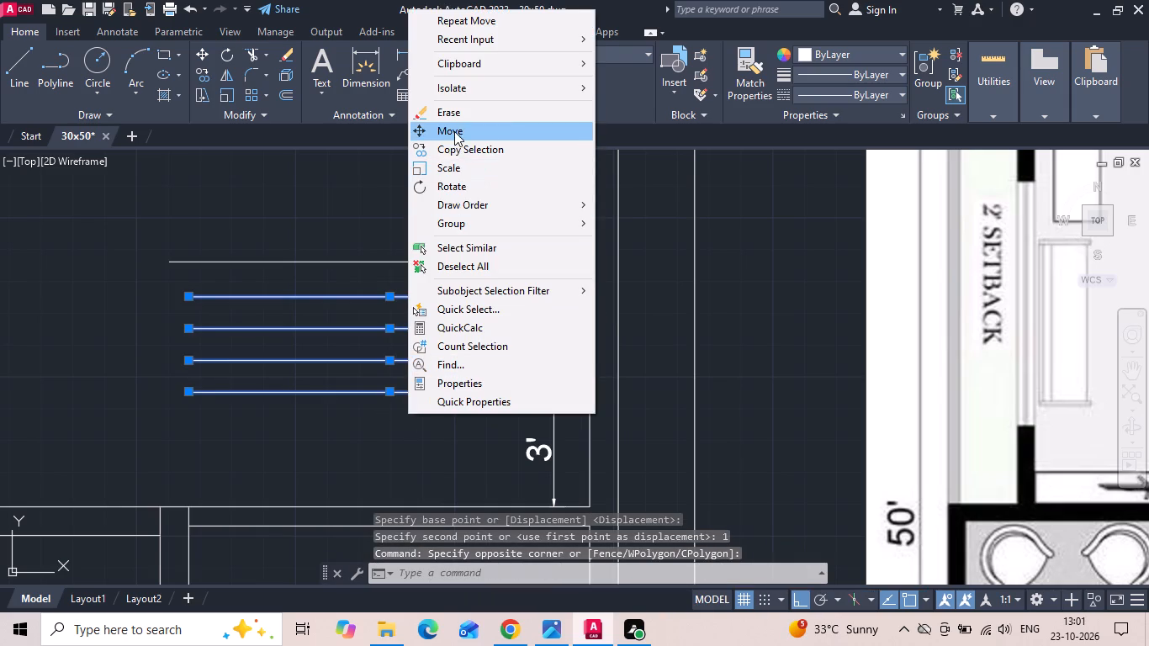
{"action": "left_click", "coordinate": [454, 131]}
{"action": "left_click", "coordinate": [425, 461]}
{"action": "key", "text": "1"}
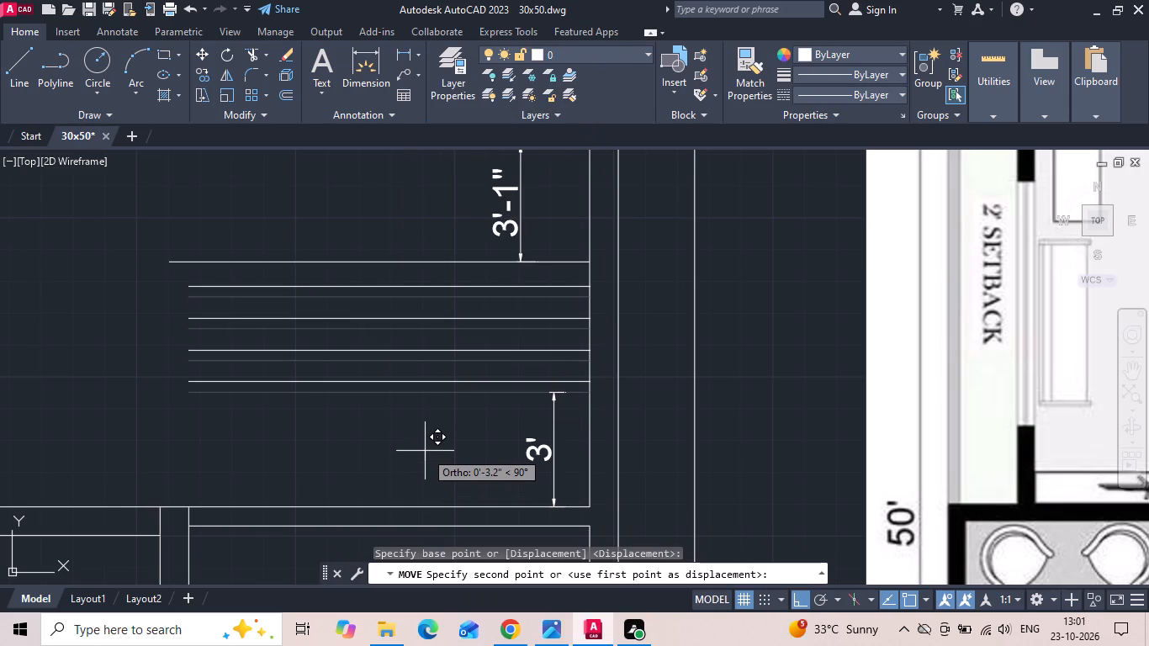
{"action": "key", "text": "space"}
Copy the outer wall's inner line beside the staircase 3'1" to the left across the treads.
{"action": "left_click_drag", "start_coordinate": [594, 214], "coordinate": [580, 220]}
{"action": "left_click", "coordinate": [564, 225]}
{"action": "right_click", "coordinate": [564, 222]}
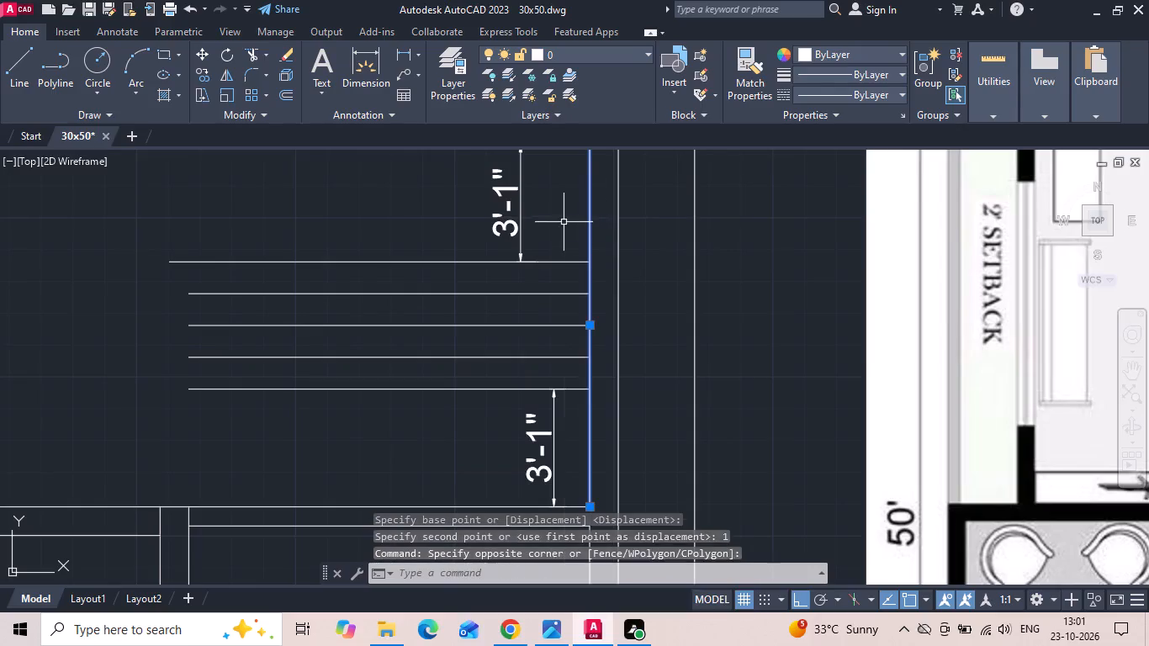
{"action": "key", "text": "Escape"}
{"action": "scroll", "coordinate": [603, 283], "scroll_direction": "down", "scroll_amount": 1}
{"action": "right_click", "coordinate": [589, 248]}
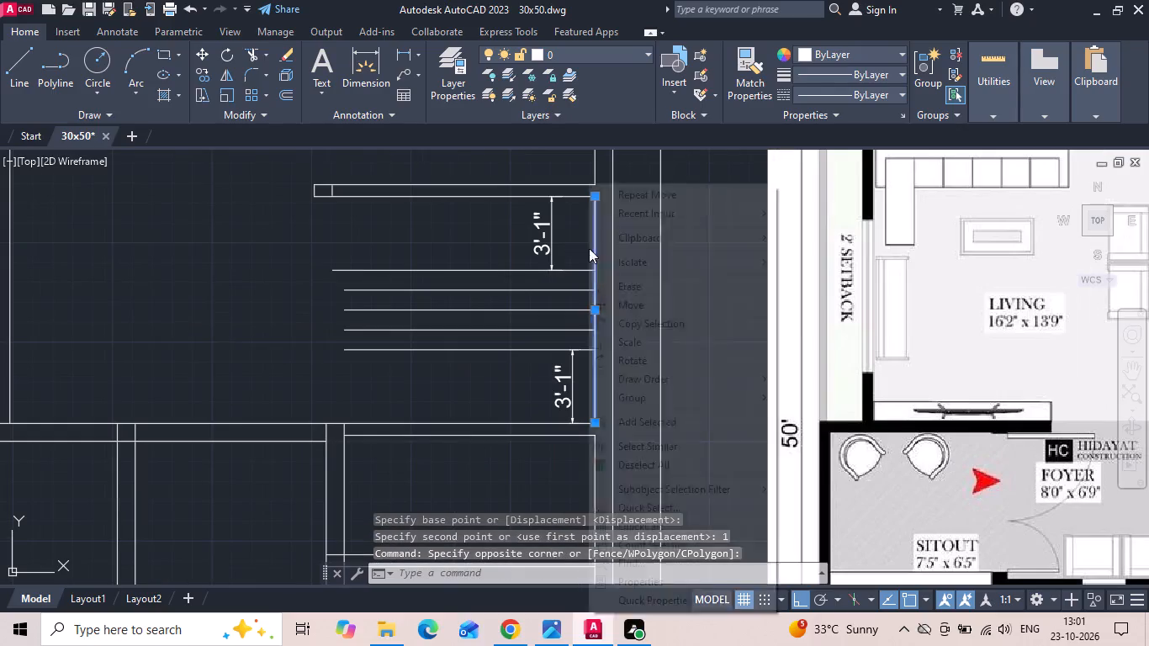
{"action": "left_click", "coordinate": [624, 318]}
{"action": "scroll", "coordinate": [547, 400], "scroll_direction": "up", "scroll_amount": 1}
{"action": "left_click_drag", "start_coordinate": [527, 393], "coordinate": [480, 394]}
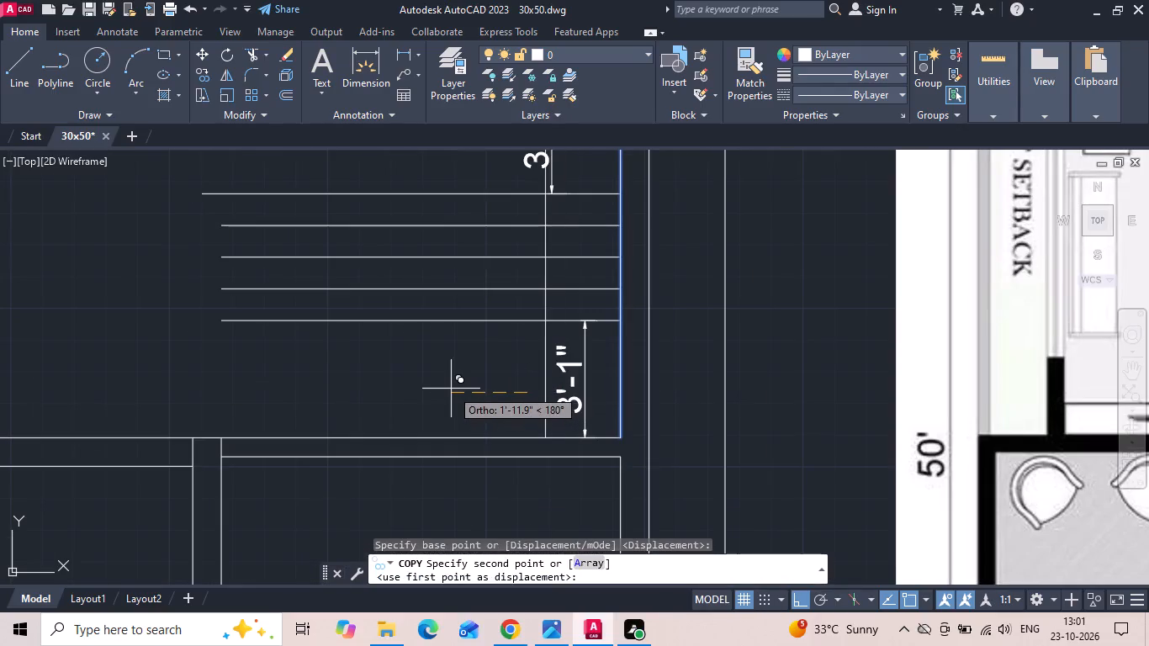
{"action": "type", "text": "3'1"}
{"action": "key", "text": "Return"}
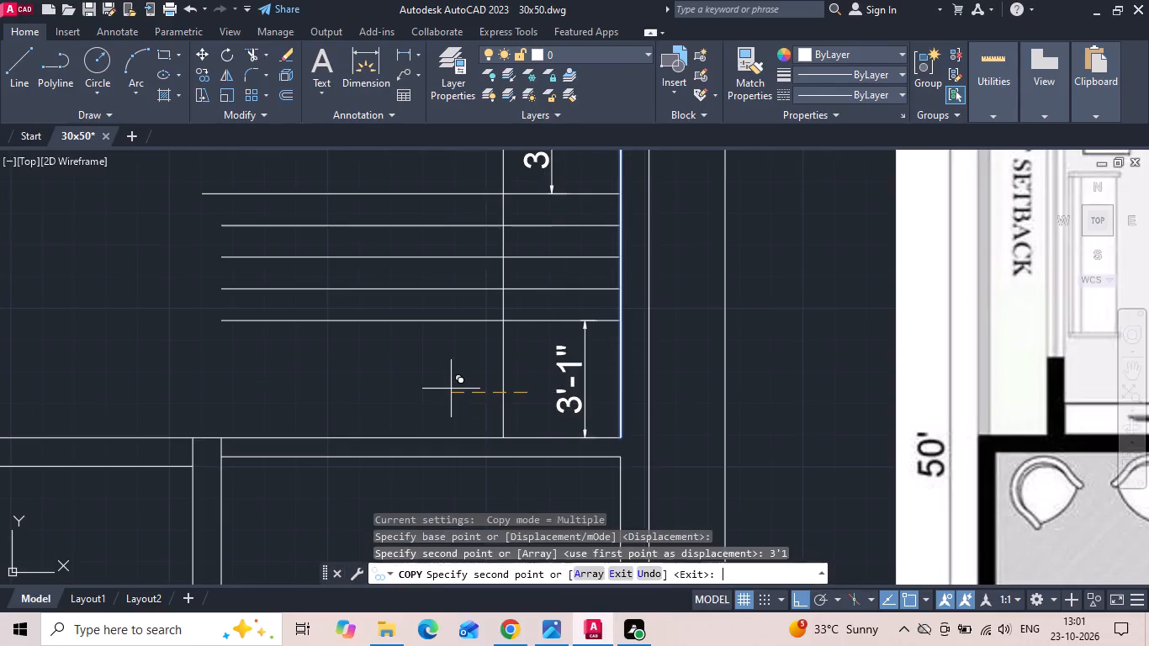
{"action": "key", "text": "Escape"}
Copy the new vertical staircase line to the left at distances of 10, 20, 30, 40 and 50 inches.
{"action": "scroll", "coordinate": [463, 390], "scroll_direction": "down", "scroll_amount": 2}
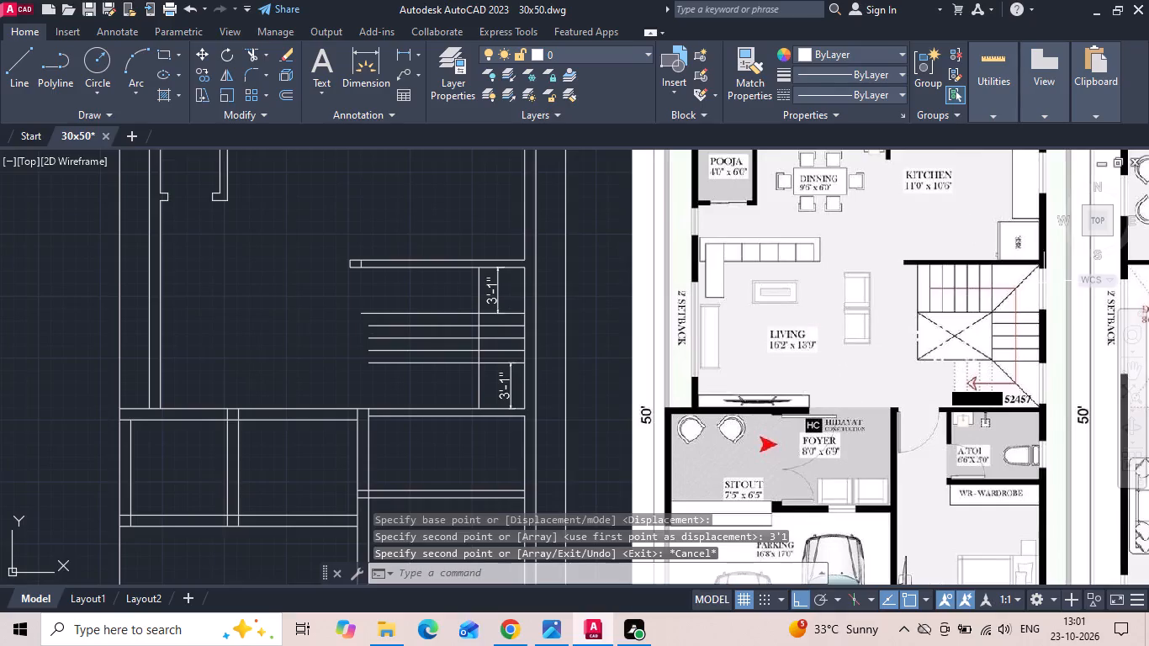
{"action": "middle_click_drag", "start_coordinate": [1055, 279], "coordinate": [873, 267]}
{"action": "scroll", "coordinate": [893, 255], "scroll_direction": "up", "scroll_amount": 1}
{"action": "scroll", "coordinate": [759, 289], "scroll_direction": "up", "scroll_amount": 1}
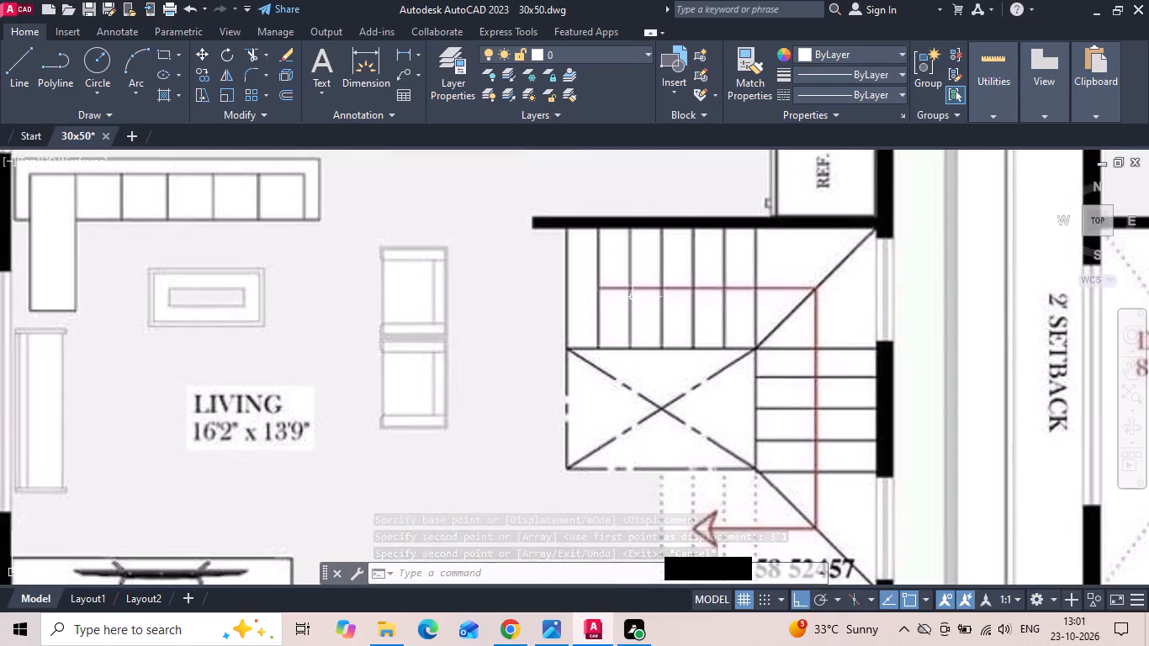
{"action": "middle_click_drag", "start_coordinate": [731, 323], "coordinate": [859, 252]}
{"action": "scroll", "coordinate": [897, 248], "scroll_direction": "down", "scroll_amount": 2}
{"action": "scroll", "coordinate": [383, 249], "scroll_direction": "up", "scroll_amount": 2}
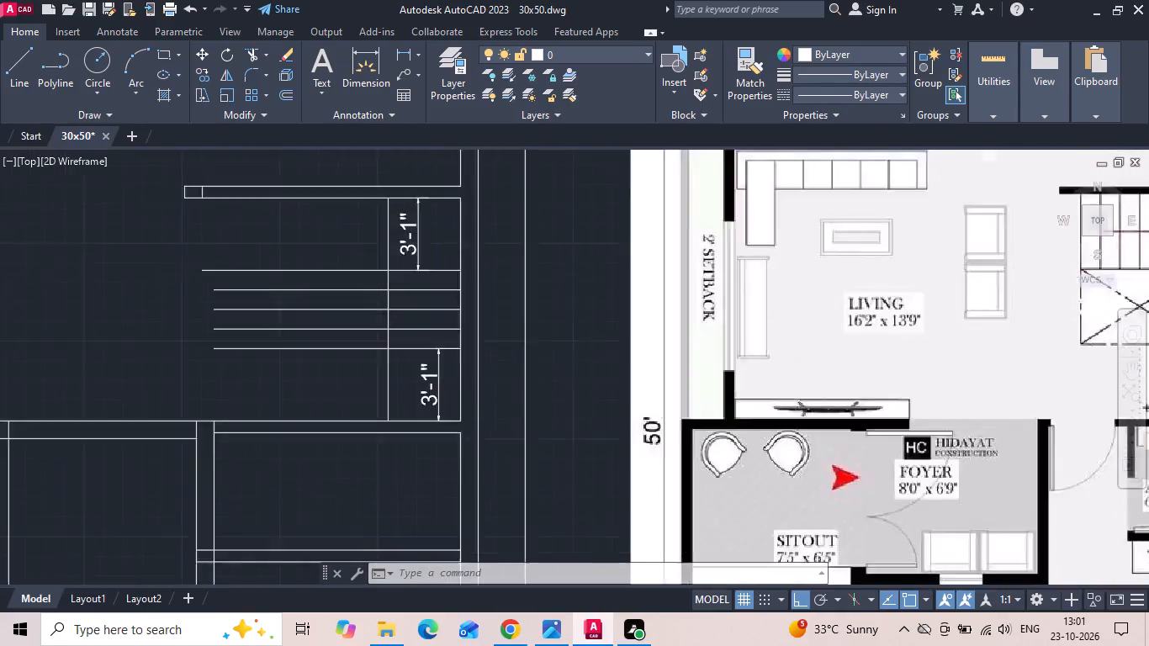
{"action": "left_click", "coordinate": [405, 235]}
{"action": "left_click", "coordinate": [354, 228]}
{"action": "right_click", "coordinate": [354, 228]}
{"action": "left_click", "coordinate": [397, 326]}
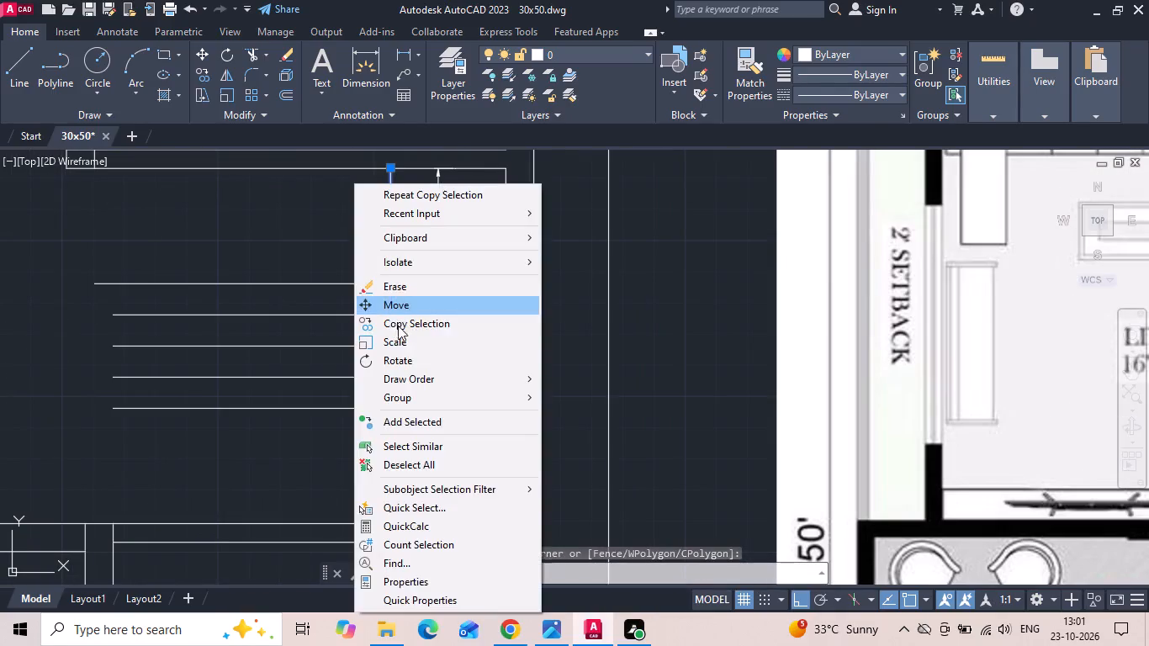
{"action": "middle_click_drag", "start_coordinate": [320, 263], "coordinate": [474, 322]}
{"action": "left_click_drag", "start_coordinate": [457, 310], "coordinate": [386, 306]}
{"action": "type", "text": "10"}
{"action": "key", "text": "Return"}
{"action": "type", "text": "20"}
{"action": "key", "text": "Return"}
{"action": "key", "text": "3"}
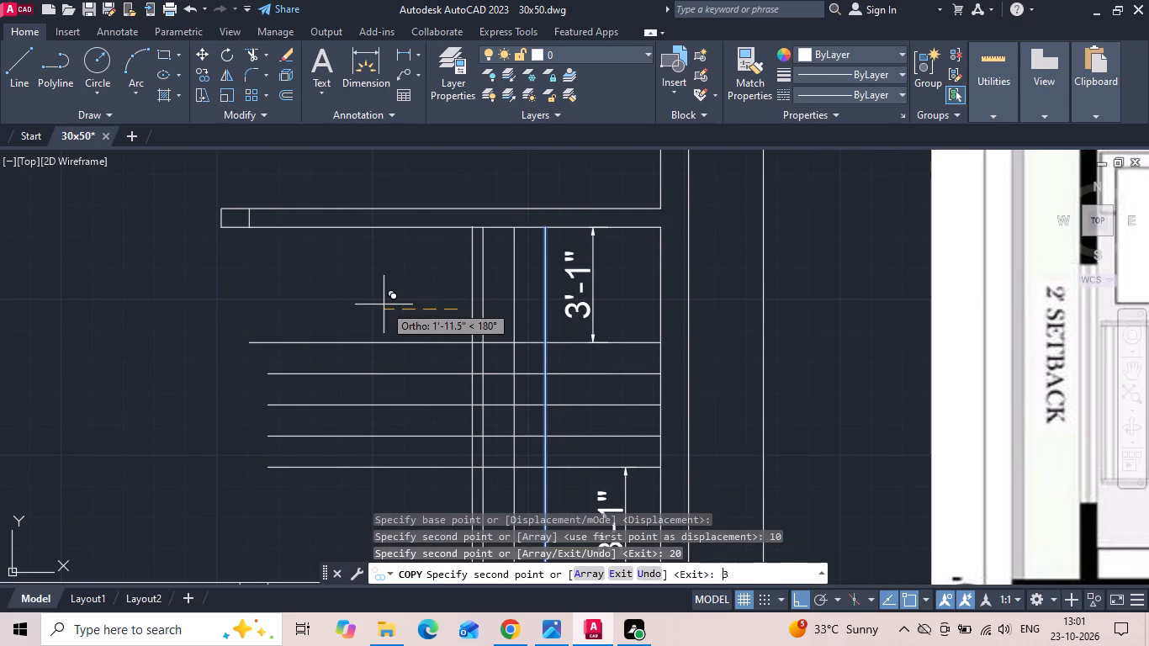
{"action": "key", "text": "0"}
{"action": "key", "text": "Return"}
{"action": "type", "text": "40"}
{"action": "key", "text": "Return"}
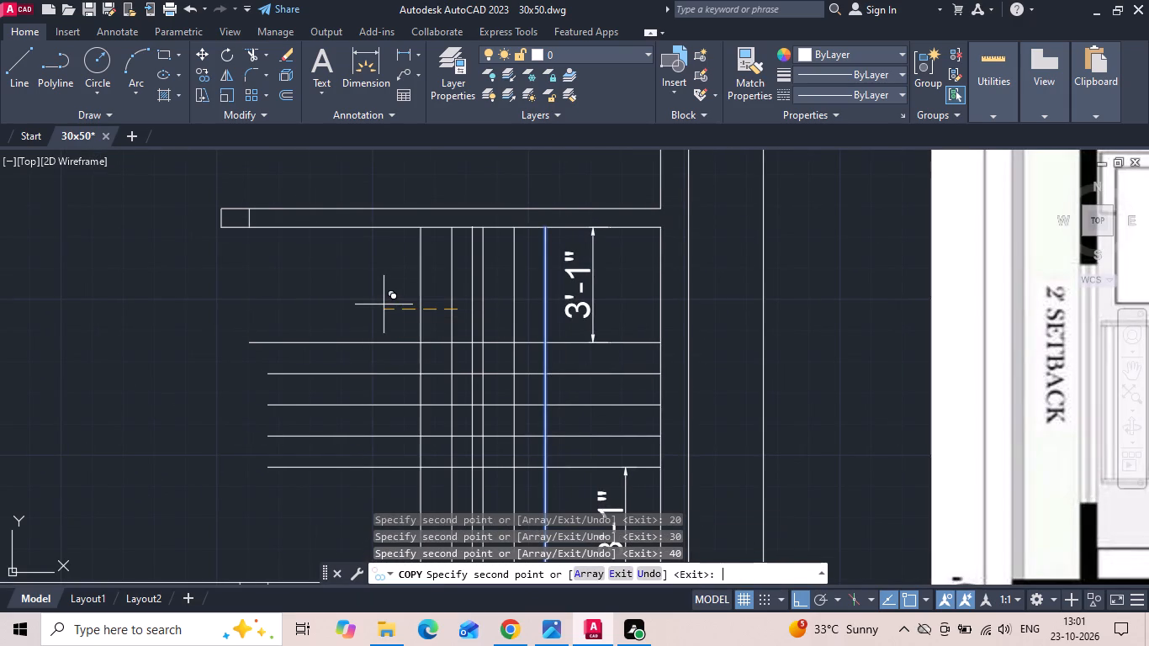
{"action": "type", "text": "50"}
{"action": "key", "text": "Return"}
{"action": "type", "text": "60"}
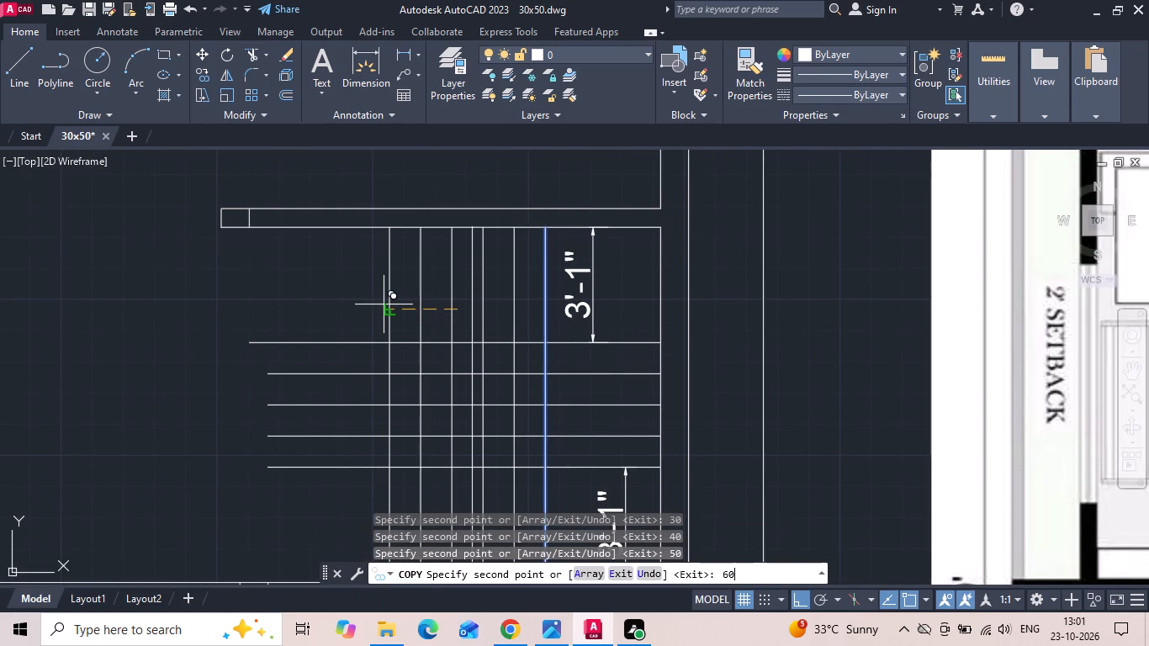
{"action": "key", "text": "Escape"}
Copy the leftmost vertical tread line of the staircase another 10" to the left.
{"action": "scroll", "coordinate": [363, 271], "scroll_direction": "down", "scroll_amount": 1}
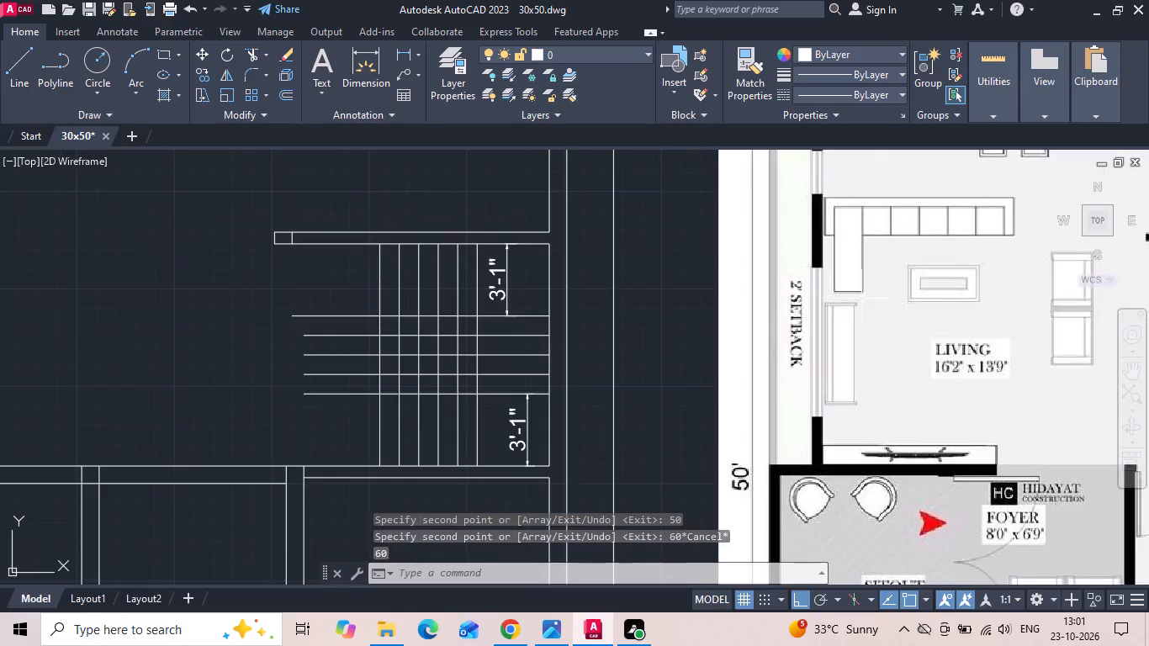
{"action": "middle_click_drag", "start_coordinate": [841, 304], "coordinate": [251, 274]}
{"action": "scroll", "coordinate": [765, 266], "scroll_direction": "down", "scroll_amount": 3}
{"action": "scroll", "coordinate": [491, 282], "scroll_direction": "up", "scroll_amount": 3}
{"action": "scroll", "coordinate": [670, 279], "scroll_direction": "up", "scroll_amount": 1}
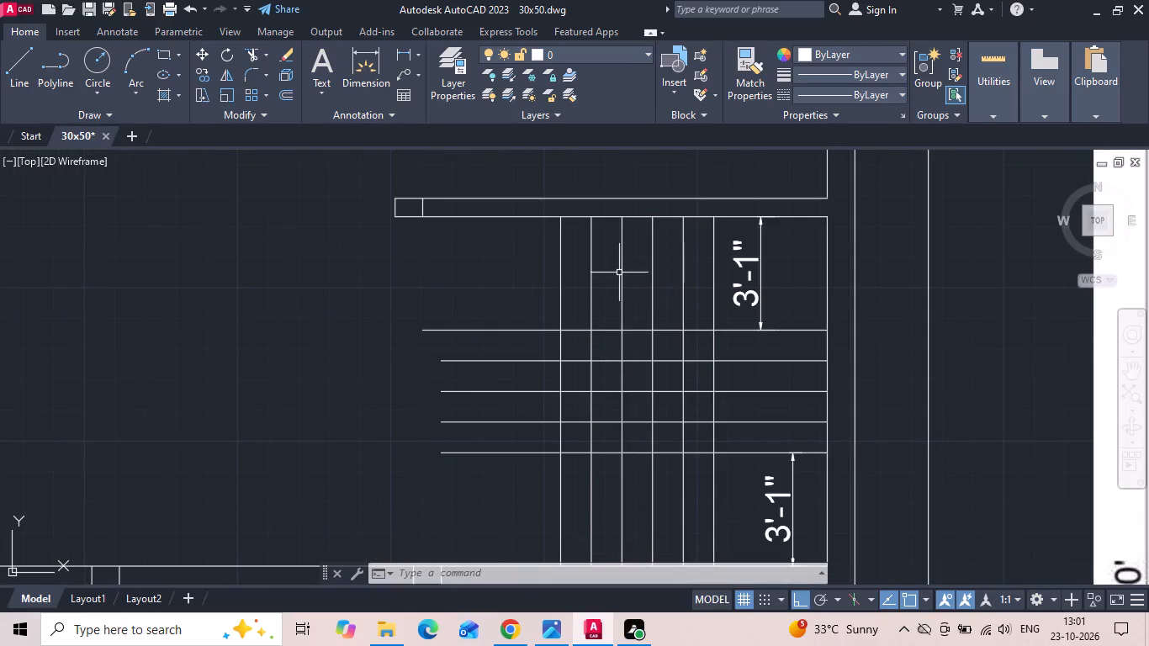
{"action": "left_click", "coordinate": [573, 267]}
{"action": "left_click", "coordinate": [534, 273]}
{"action": "right_click", "coordinate": [534, 272]}
{"action": "left_click", "coordinate": [554, 322]}
{"action": "left_click_drag", "start_coordinate": [516, 270], "coordinate": [446, 274]}
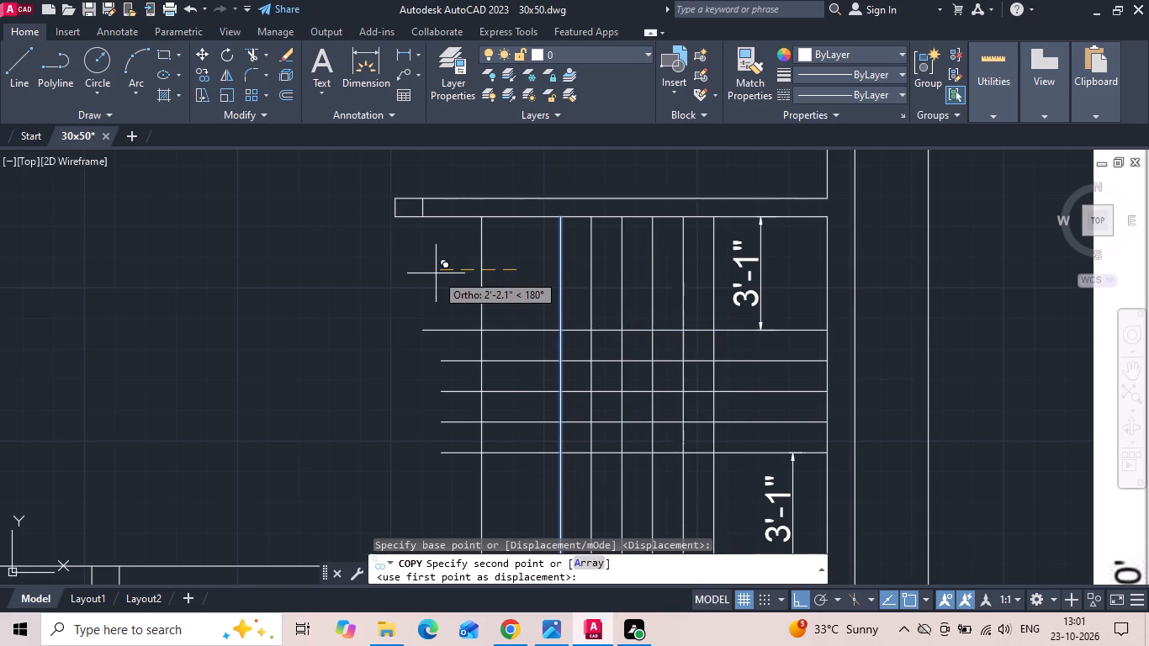
{"action": "type", "text": "10"}
{"action": "key", "text": "Return"}
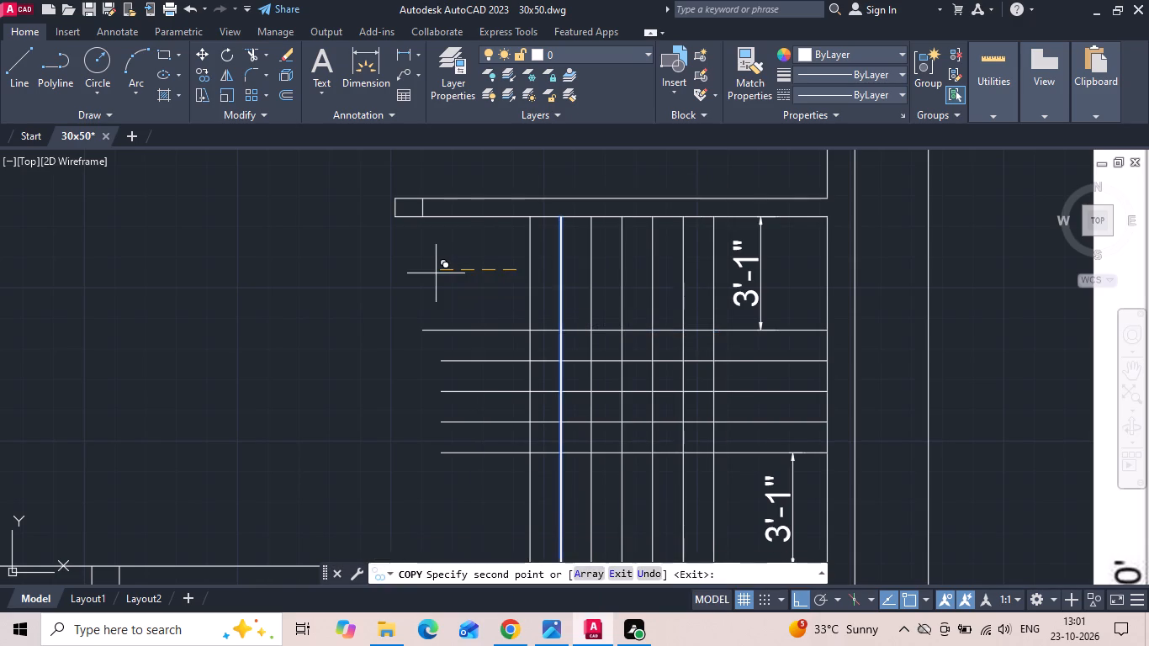
{"action": "key", "text": "Escape"}
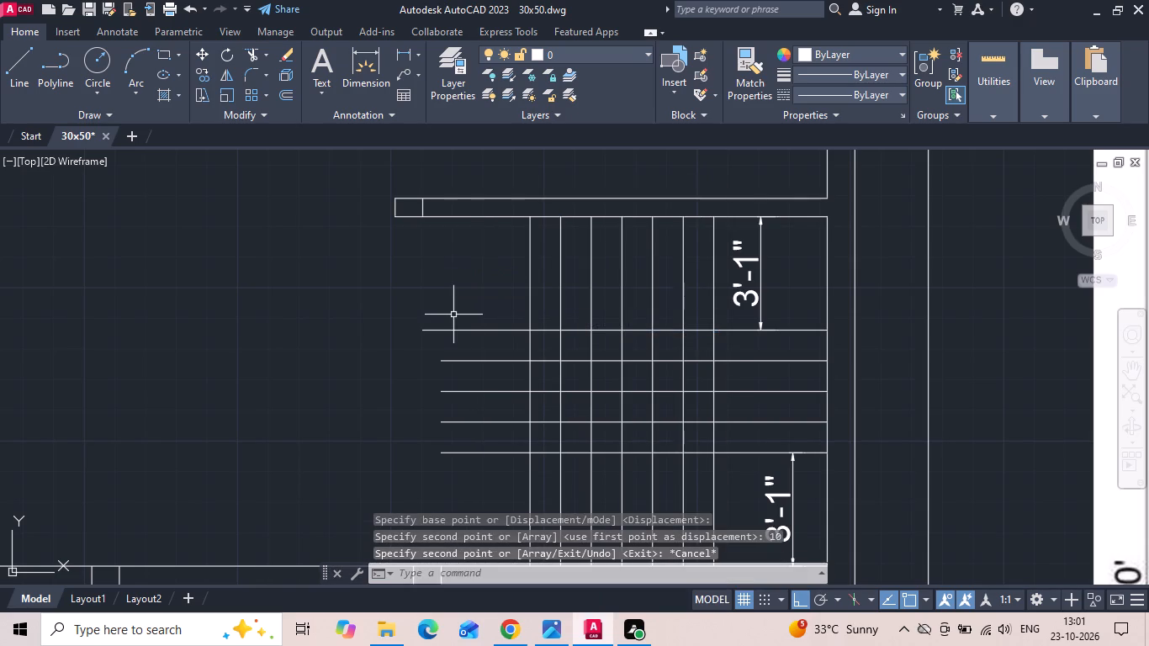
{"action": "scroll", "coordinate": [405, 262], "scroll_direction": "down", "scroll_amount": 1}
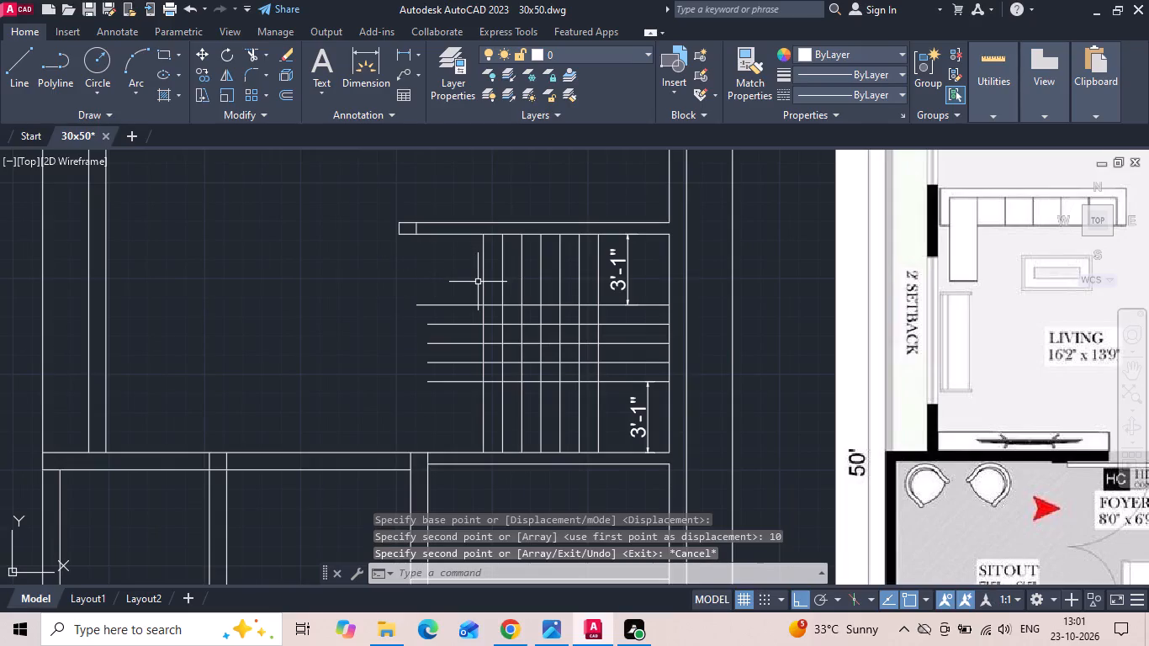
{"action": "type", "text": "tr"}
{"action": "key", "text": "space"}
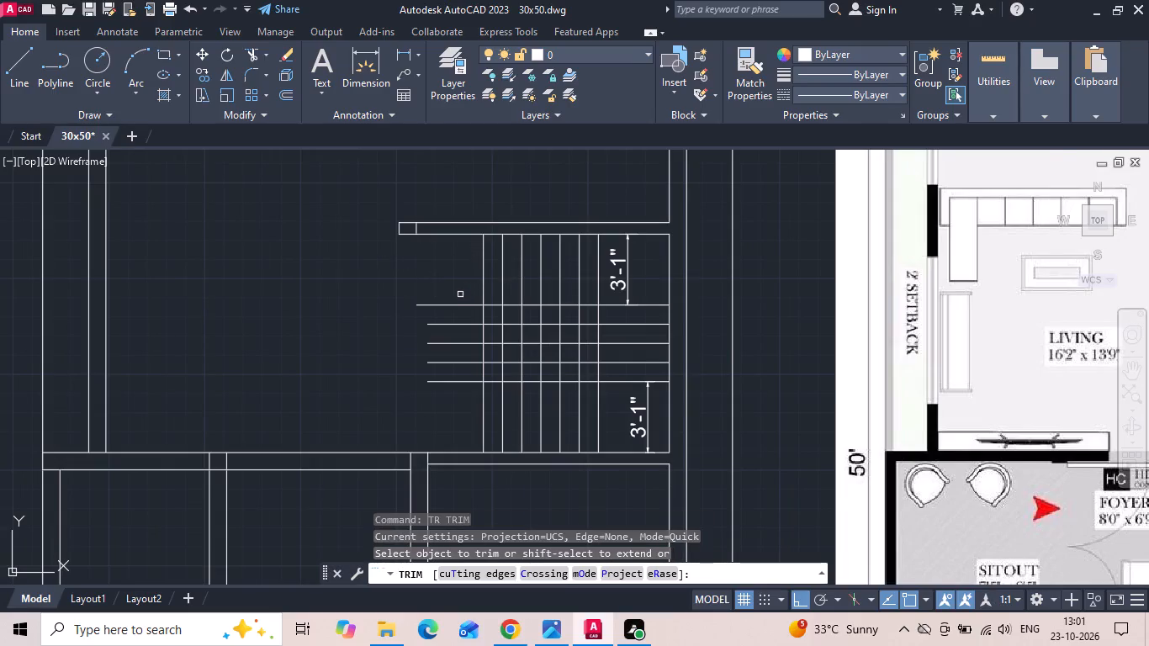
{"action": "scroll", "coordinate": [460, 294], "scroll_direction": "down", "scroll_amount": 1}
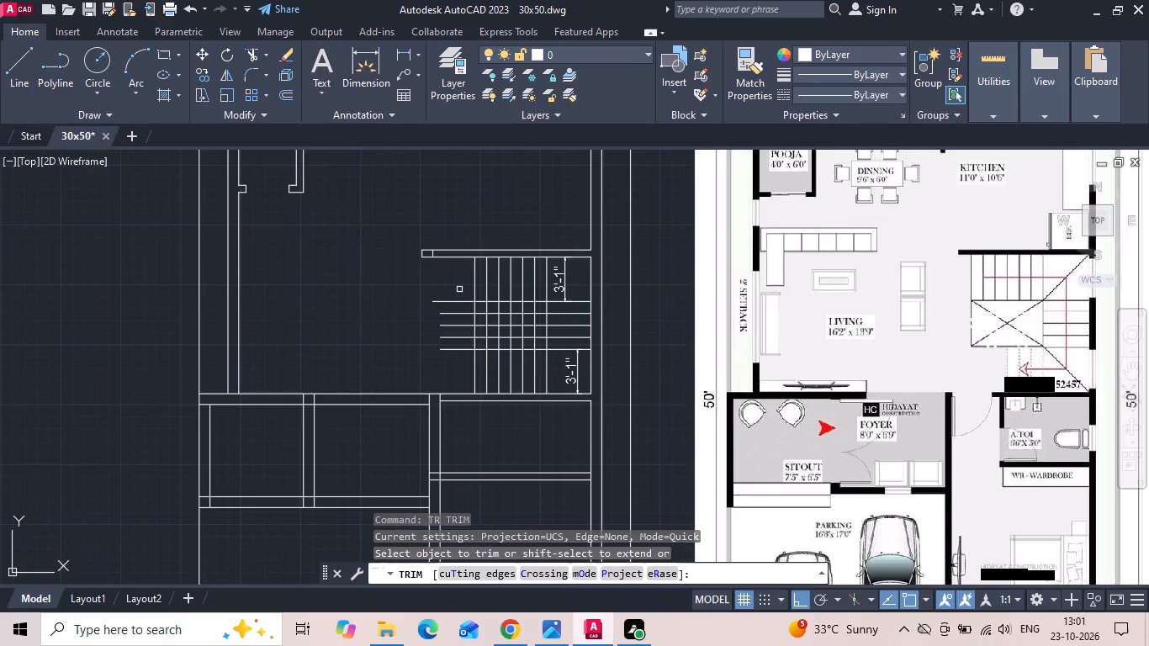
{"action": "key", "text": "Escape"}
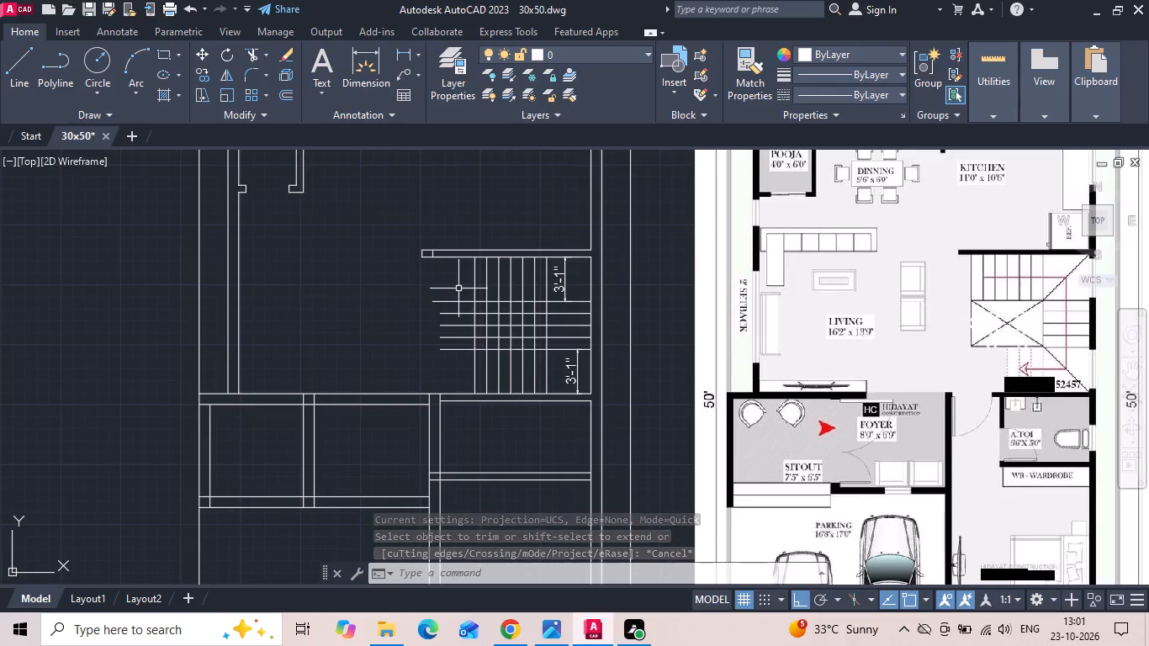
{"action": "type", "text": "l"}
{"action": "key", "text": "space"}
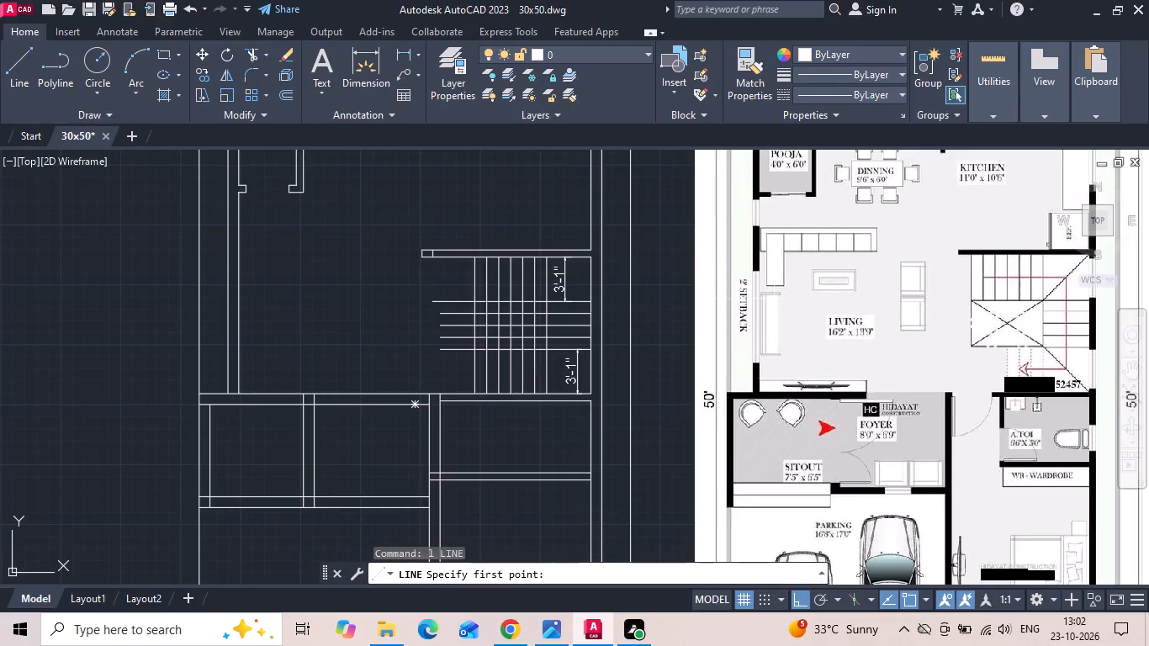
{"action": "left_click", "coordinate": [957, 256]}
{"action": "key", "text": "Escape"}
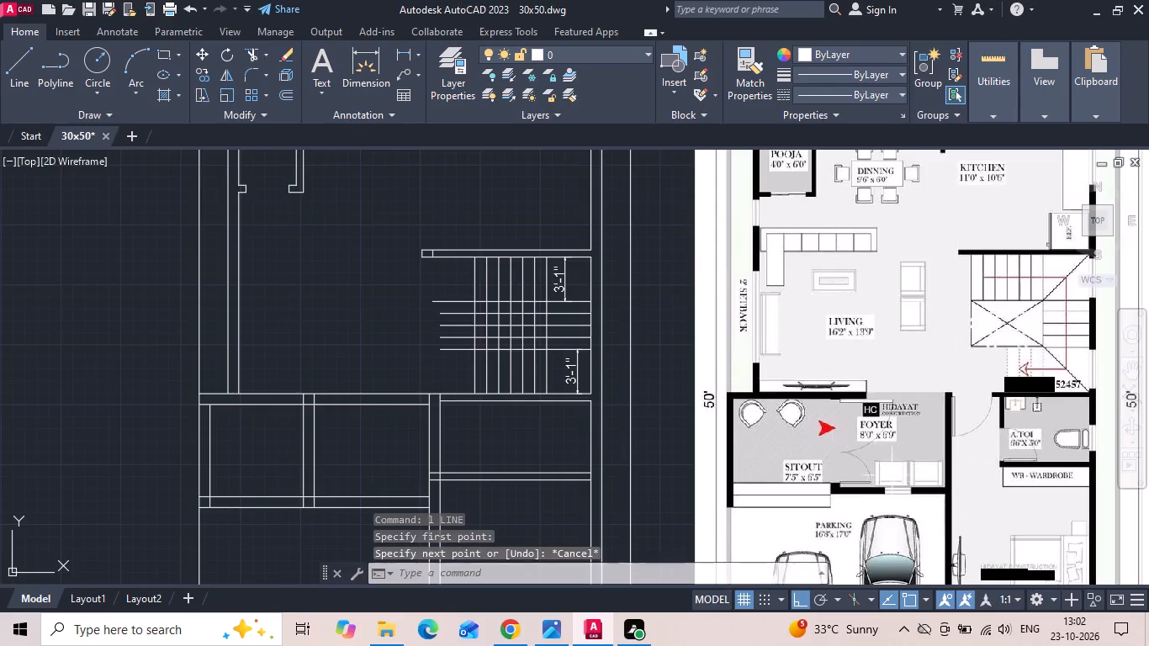
Copy the leftmost vertical tread line of the staircase 12" to the left.
{"action": "scroll", "coordinate": [452, 239], "scroll_direction": "up", "scroll_amount": 2}
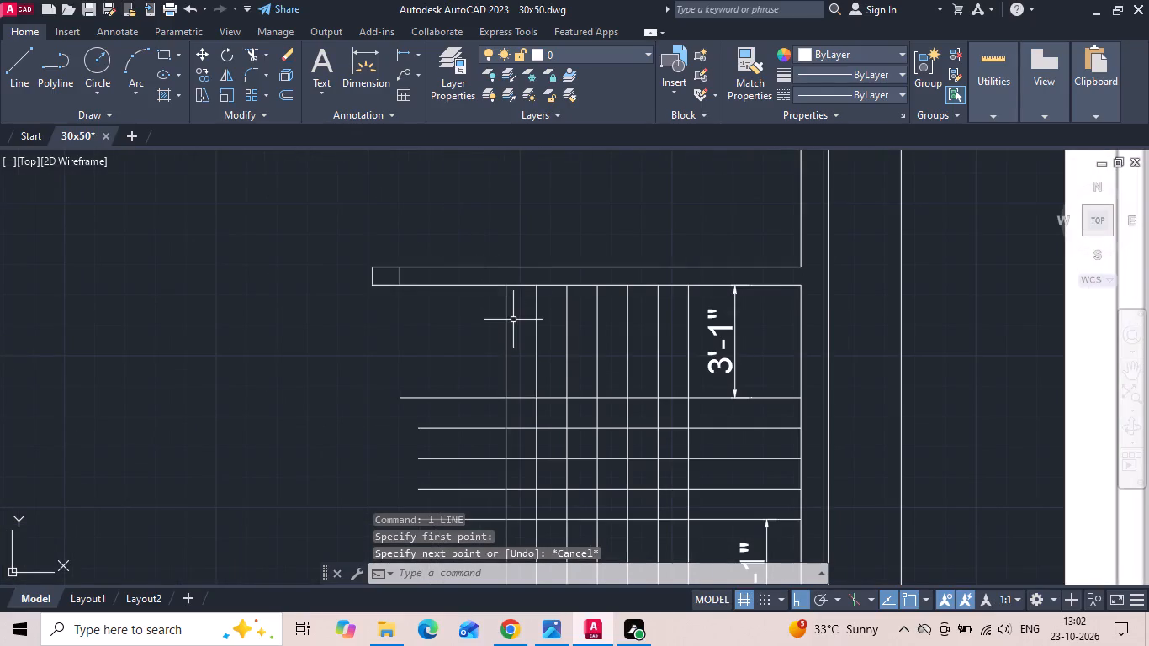
{"action": "left_click", "coordinate": [514, 321]}
{"action": "left_click", "coordinate": [490, 325]}
{"action": "right_click", "coordinate": [490, 325]}
{"action": "left_click", "coordinate": [516, 322]}
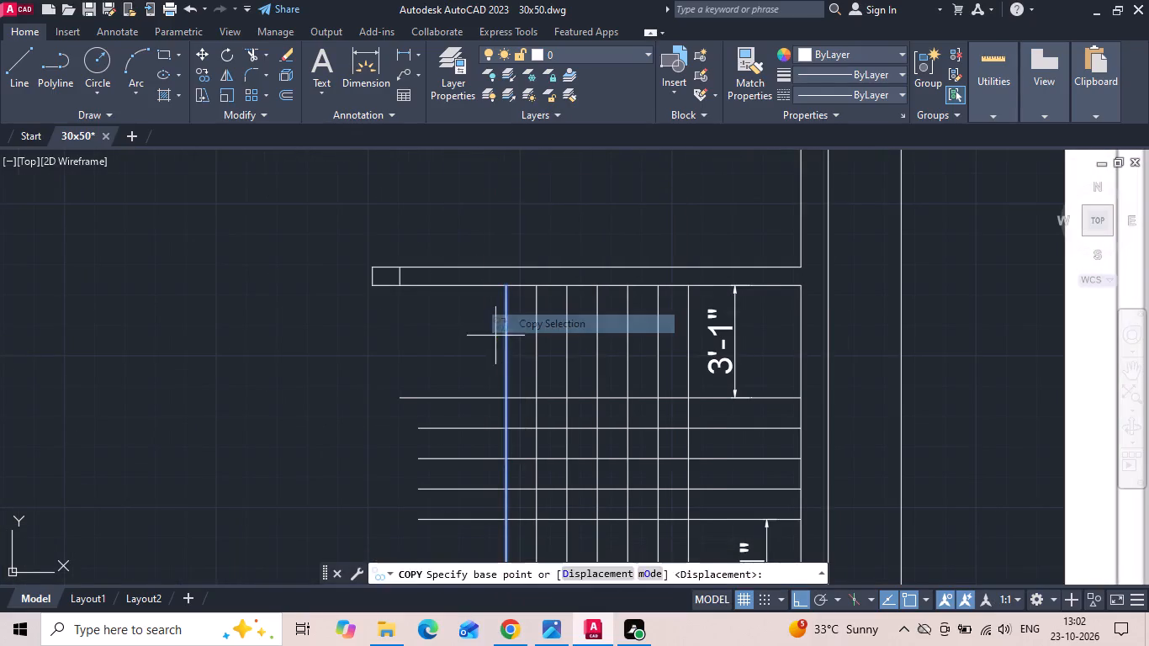
{"action": "left_click_drag", "start_coordinate": [490, 337], "coordinate": [377, 334]}
{"action": "type", "text": "12"}
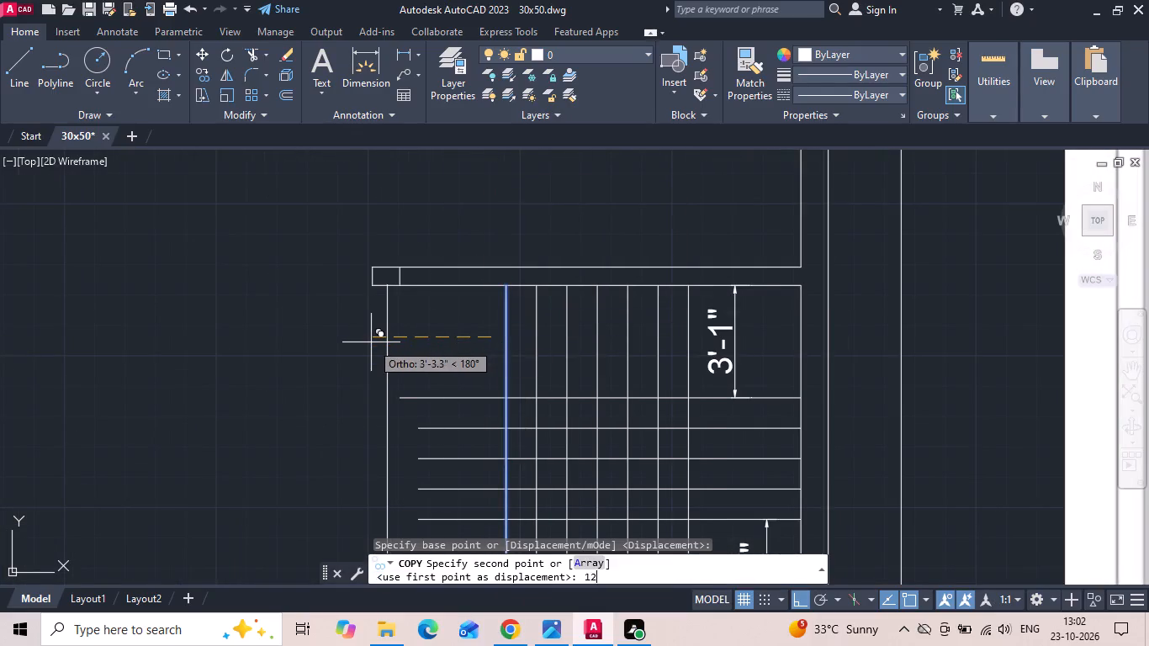
{"action": "key", "text": "Return"}
{"action": "key", "text": "Escape"}
Extend the leftmost vertical staircase line up to the upper line of the wall above the stairs.
{"action": "type", "text": "ex"}
{"action": "key", "text": "space"}
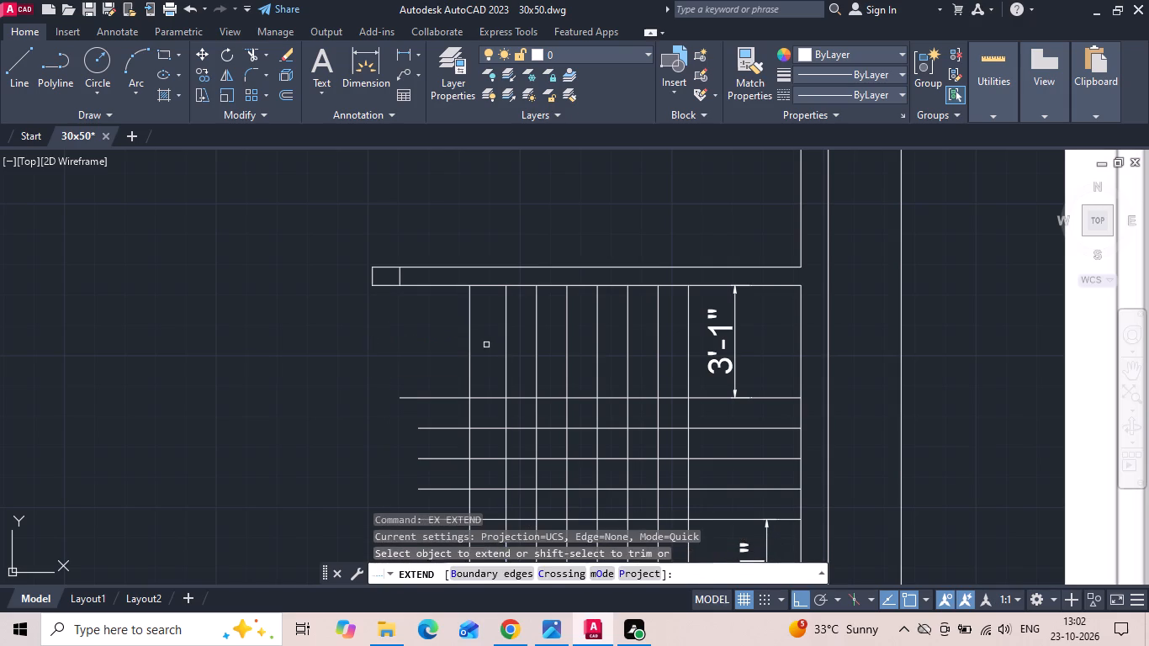
{"action": "left_click_drag", "start_coordinate": [487, 345], "coordinate": [420, 324]}
{"action": "key", "text": "Escape"}
Trim the wall above the stairs back to the extended line and remove that line's segment between the wall and the upper flight's bottom edge.
{"action": "type", "text": "tr"}
{"action": "key", "text": "space"}
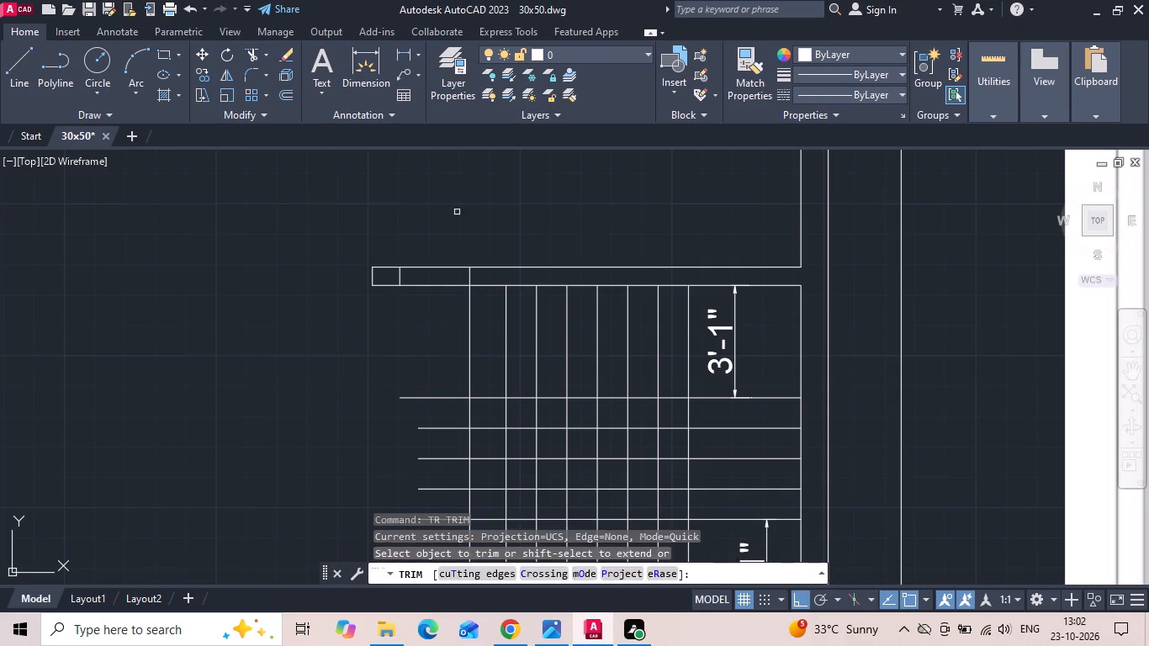
{"action": "left_click_drag", "start_coordinate": [456, 213], "coordinate": [416, 349]}
{"action": "left_click_drag", "start_coordinate": [412, 285], "coordinate": [271, 265]}
{"action": "left_click_drag", "start_coordinate": [393, 246], "coordinate": [372, 338]}
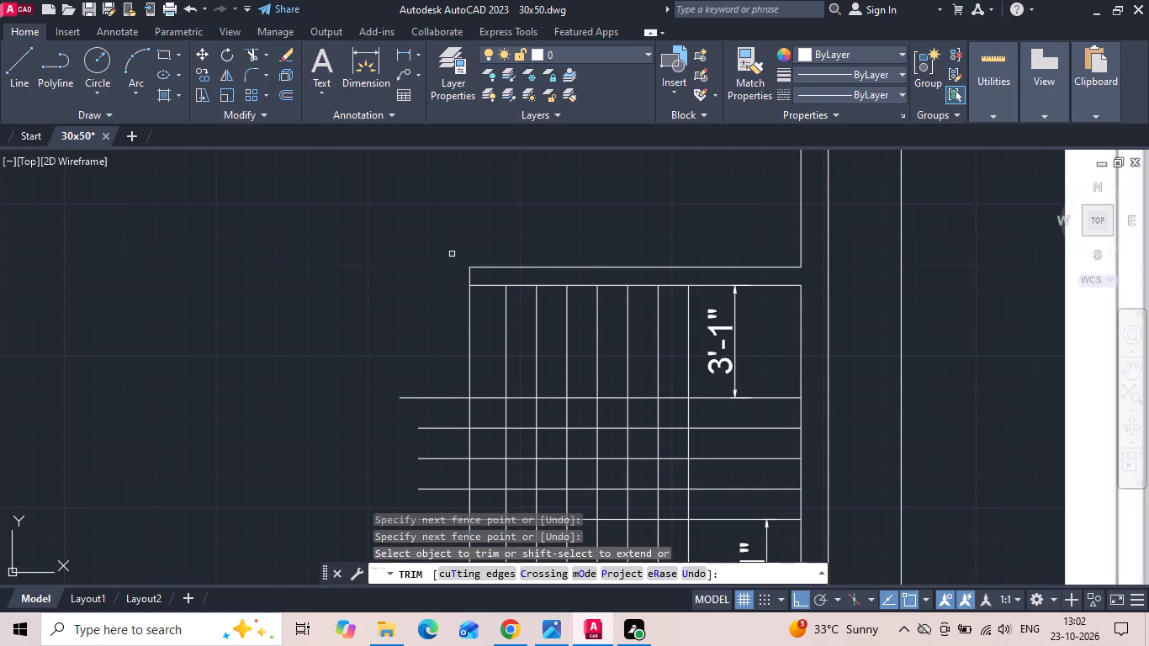
{"action": "scroll", "coordinate": [455, 251], "scroll_direction": "down", "scroll_amount": 1}
{"action": "left_click", "coordinate": [468, 299]}
{"action": "left_click", "coordinate": [449, 312]}
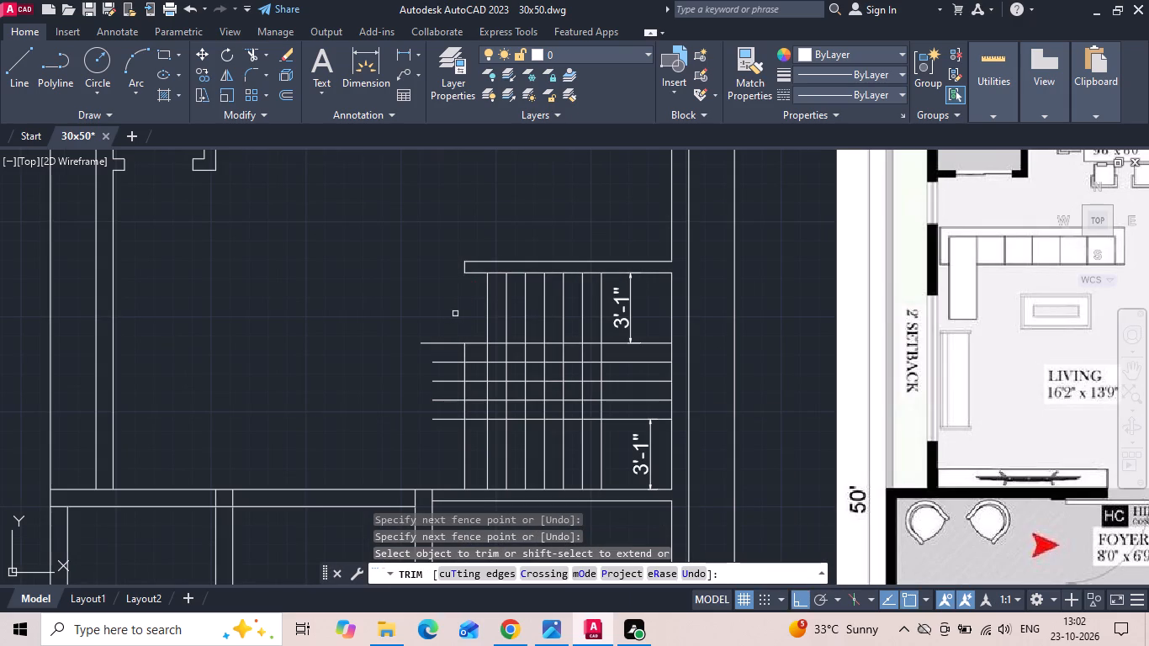
Trim the crossing tread lines out of the stairwell and cut the three leftmost treads from the lower flight.
{"action": "left_click", "coordinate": [595, 353]}
{"action": "left_click", "coordinate": [484, 350]}
{"action": "left_click_drag", "start_coordinate": [479, 332], "coordinate": [454, 470]}
{"action": "scroll", "coordinate": [386, 336], "scroll_direction": "down", "scroll_amount": 1}
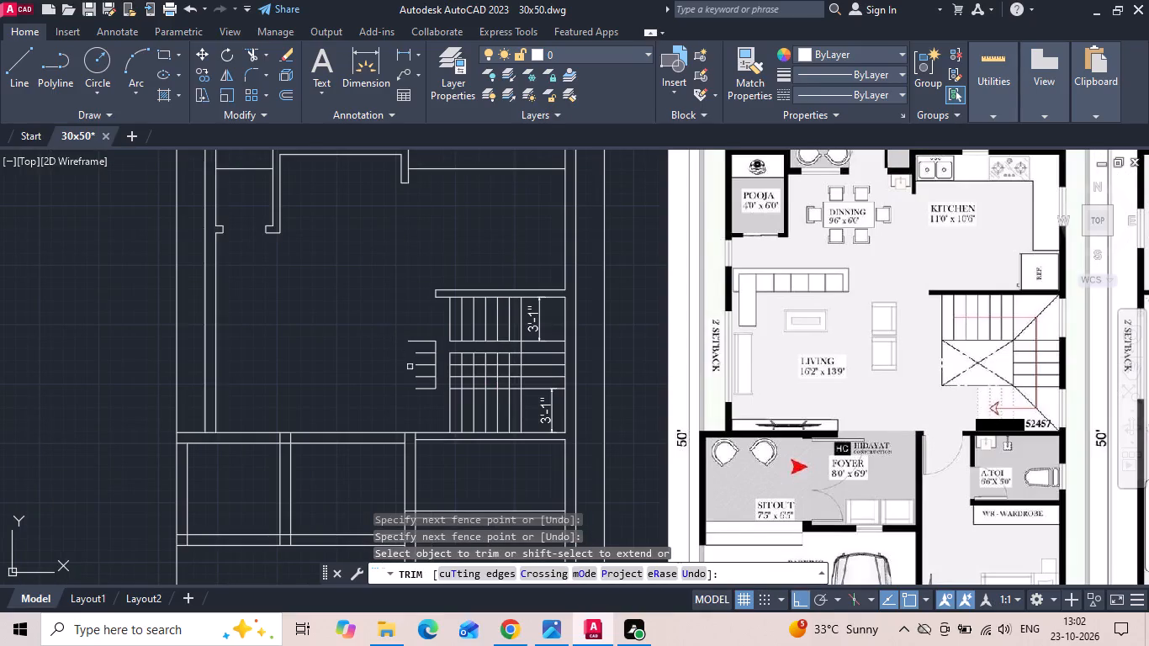
{"action": "scroll", "coordinate": [503, 394], "scroll_direction": "up", "scroll_amount": 2}
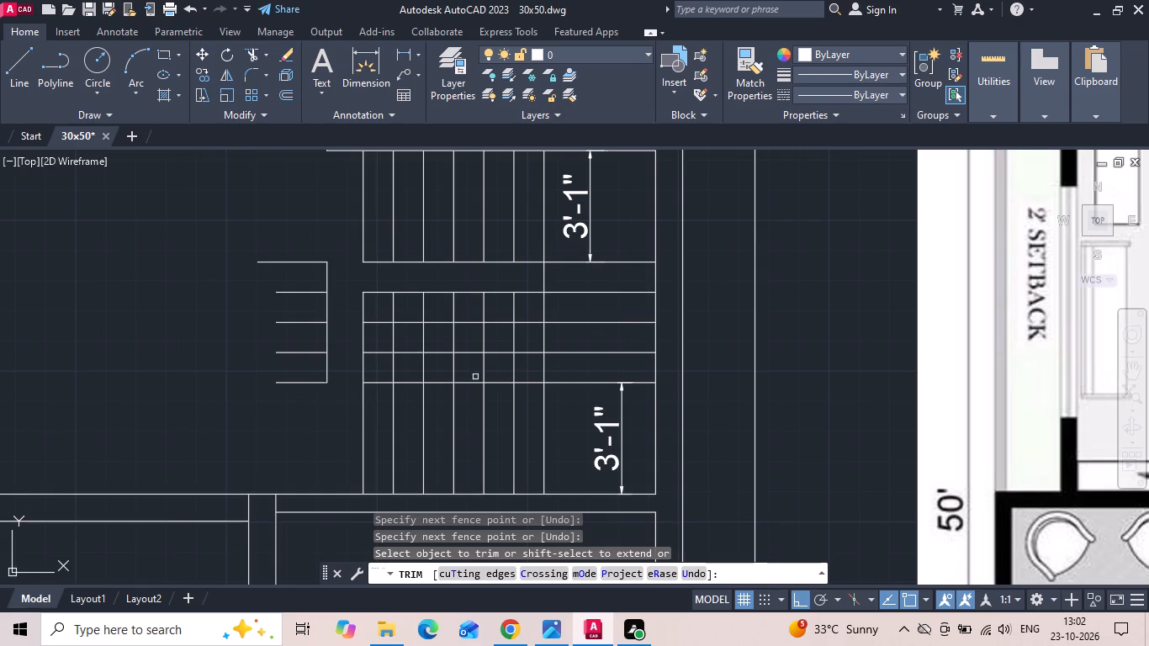
{"action": "left_click_drag", "start_coordinate": [438, 421], "coordinate": [349, 424]}
{"action": "left_click", "coordinate": [375, 371]}
{"action": "left_click", "coordinate": [527, 373]}
{"action": "left_click_drag", "start_coordinate": [528, 368], "coordinate": [527, 310]}
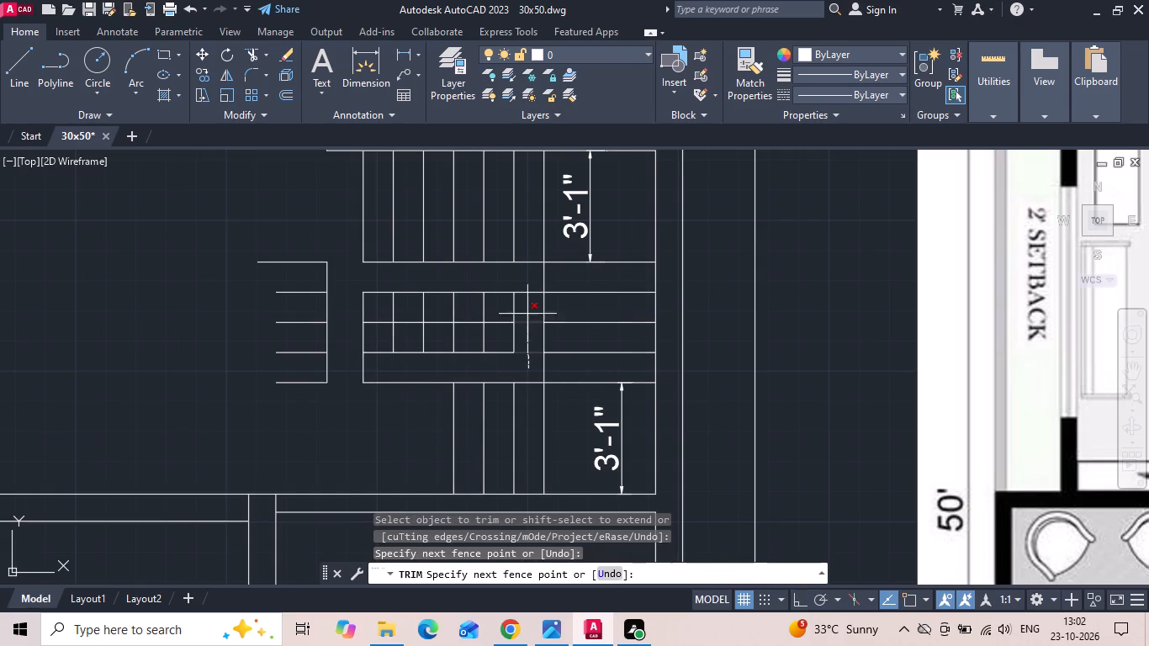
{"action": "left_click_drag", "start_coordinate": [527, 310], "coordinate": [527, 287]}
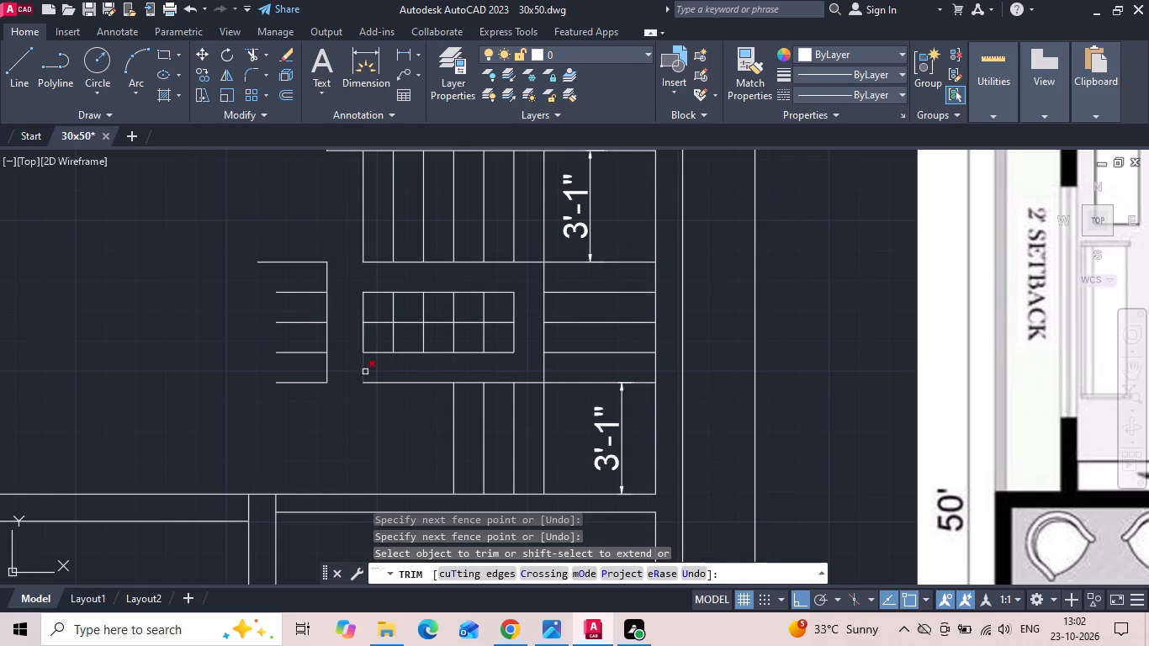
{"action": "left_click_drag", "start_coordinate": [412, 373], "coordinate": [396, 423]}
{"action": "key", "text": "Escape"}
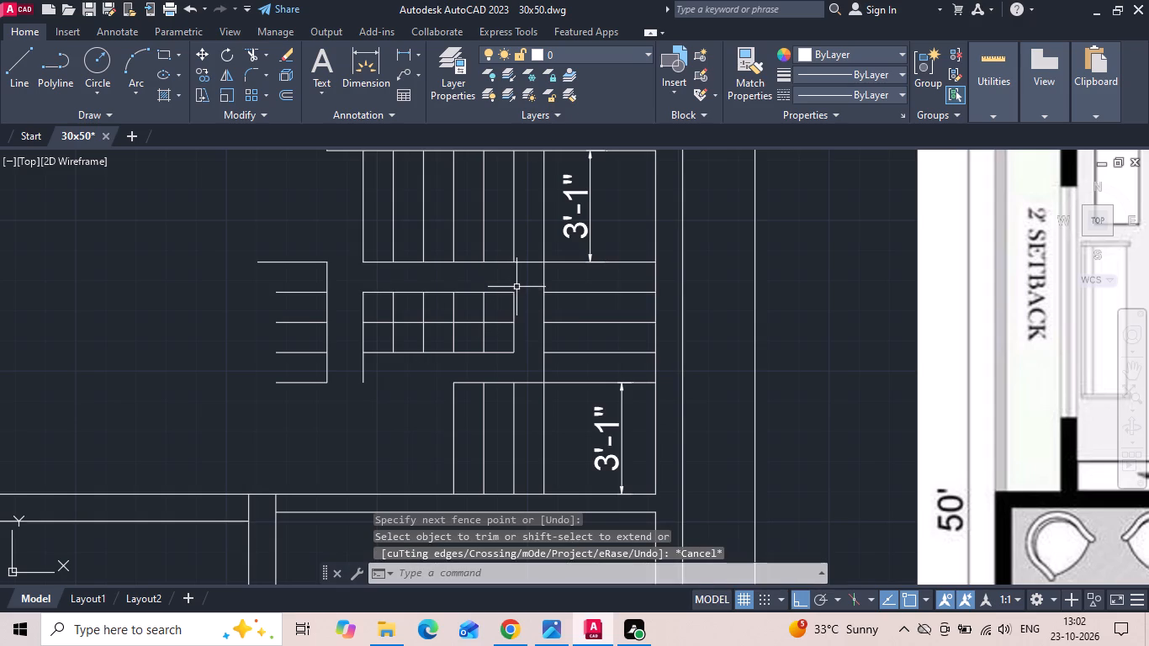
Delete the leftover line fragments inside the stairwell and beside the staircase.
{"action": "left_click", "coordinate": [517, 286]}
{"action": "left_click", "coordinate": [248, 358]}
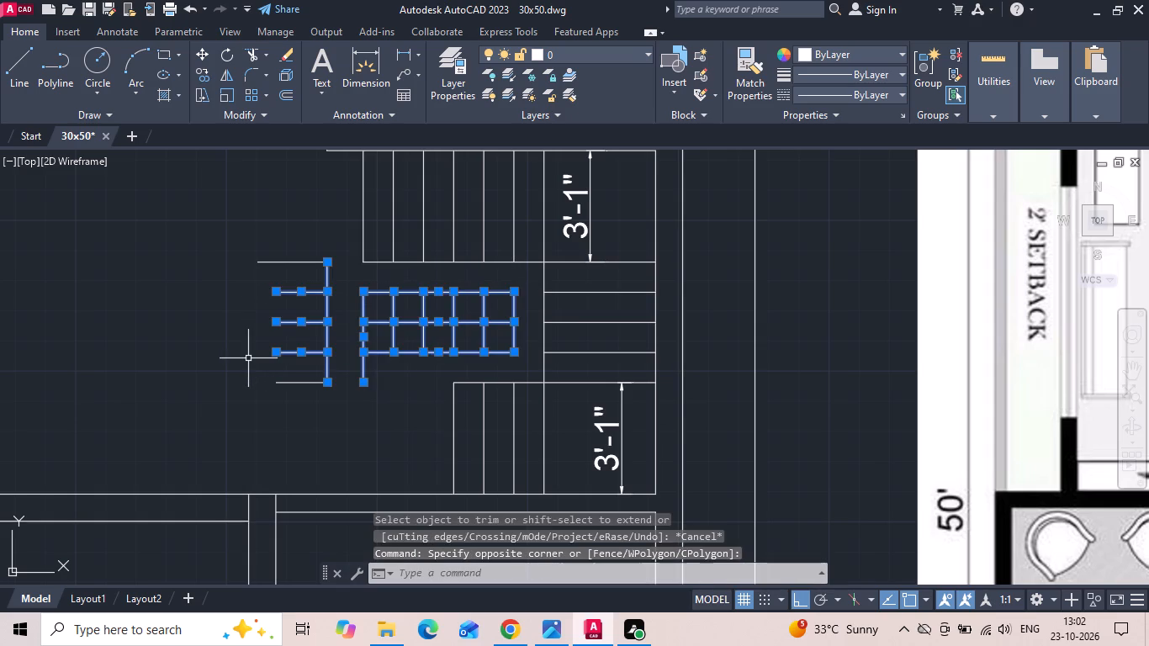
{"action": "key", "text": "Delete"}
{"action": "left_click_drag", "start_coordinate": [301, 248], "coordinate": [229, 434]}
{"action": "left_click", "coordinate": [229, 436]}
{"action": "key", "text": "Delete"}
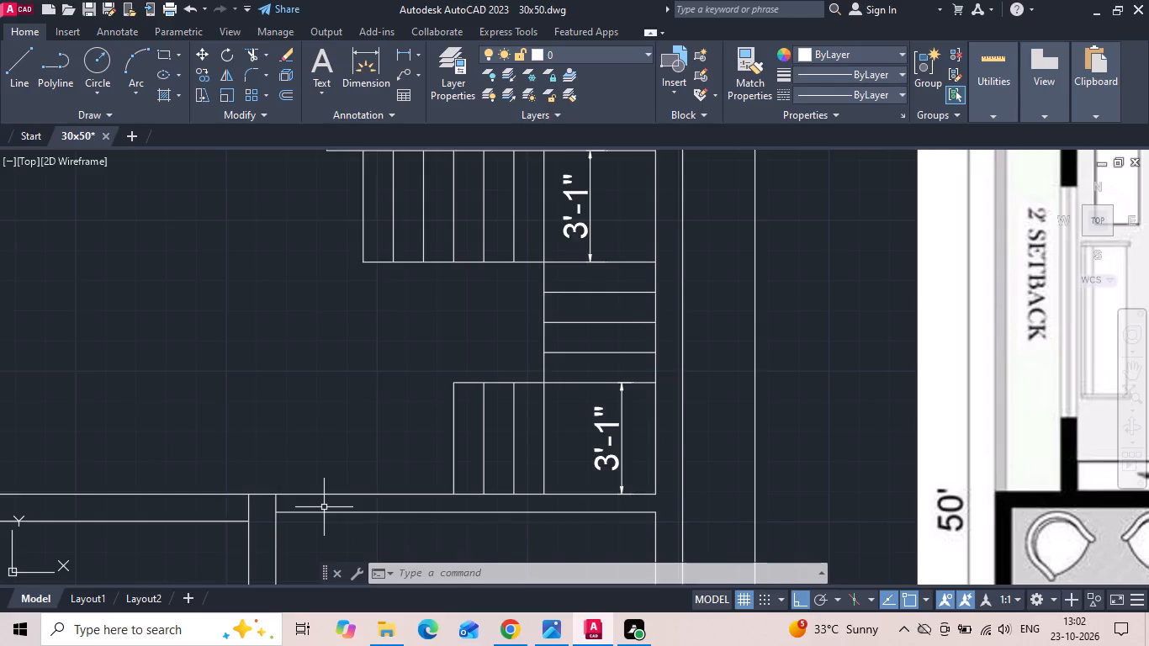
Trim away the side flight's vertical edge line where it runs through the lower flight.
{"action": "scroll", "coordinate": [120, 394], "scroll_direction": "down", "scroll_amount": 2}
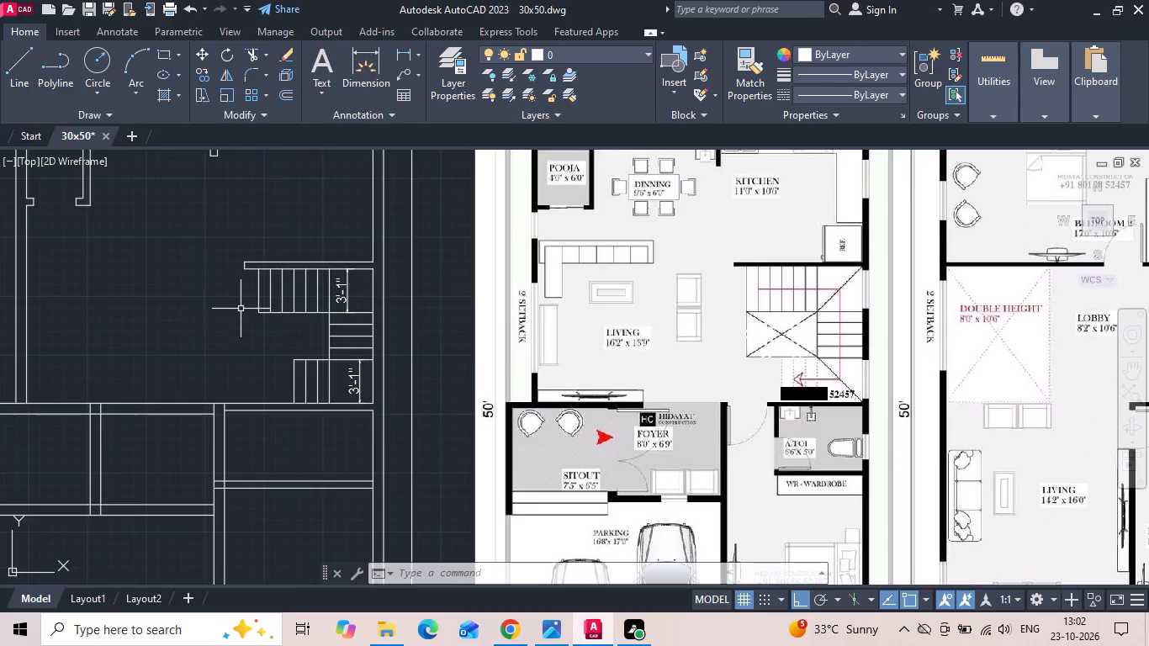
{"action": "scroll", "coordinate": [282, 365], "scroll_direction": "up", "scroll_amount": 1}
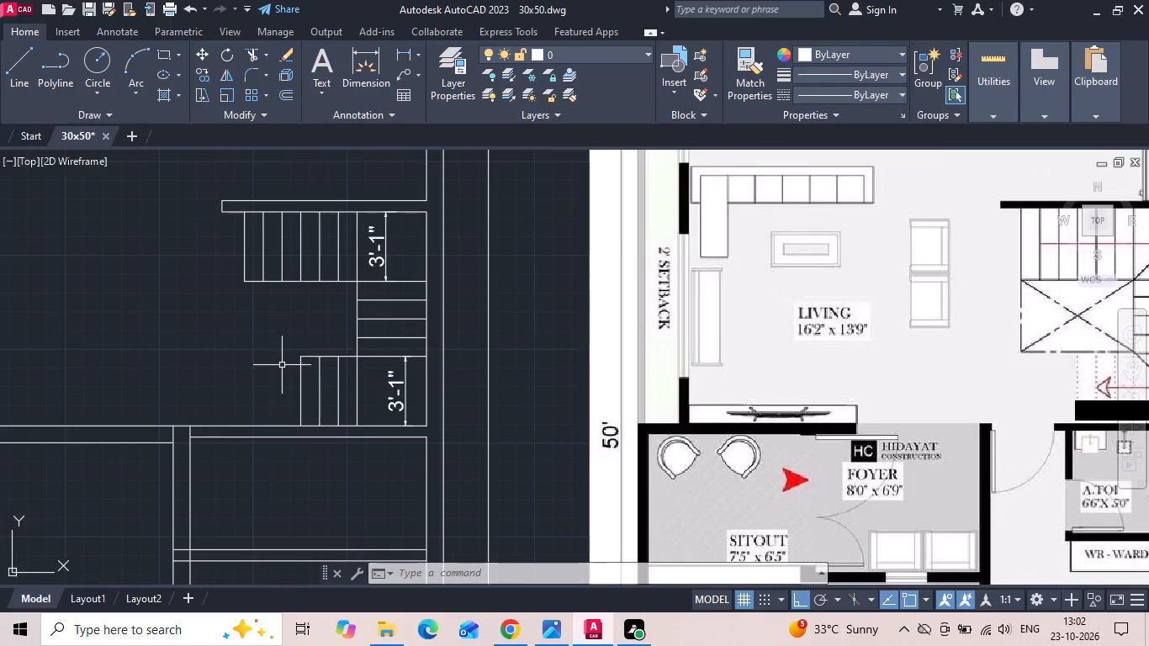
{"action": "type", "text": "tr"}
{"action": "key", "text": "space"}
{"action": "key", "text": "space"}
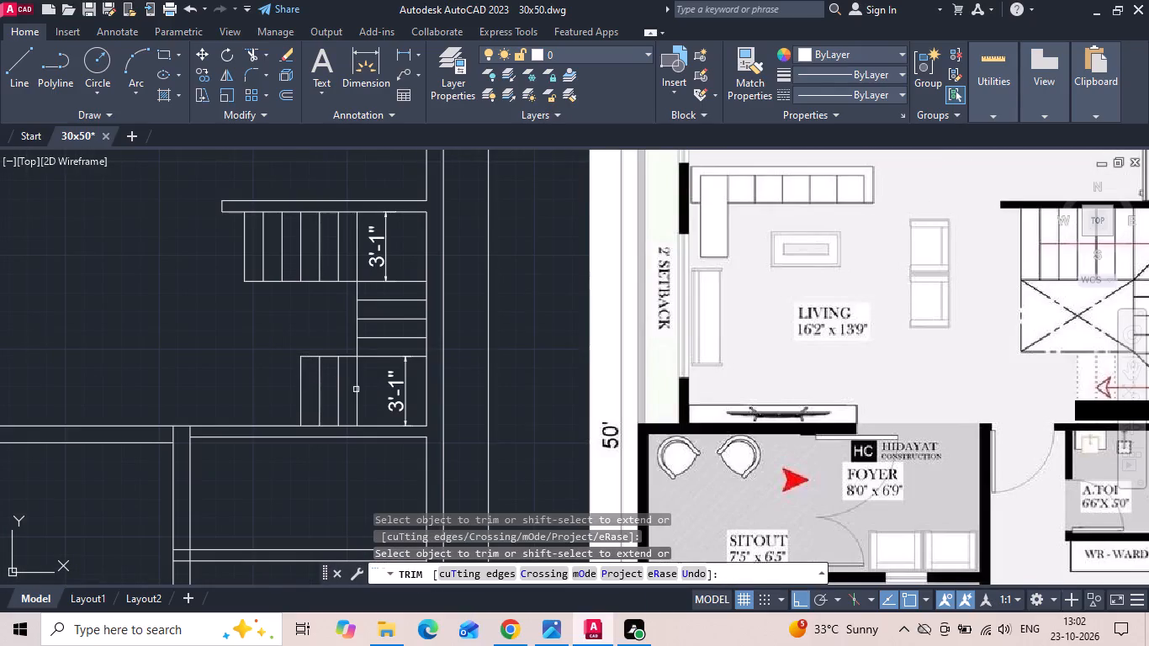
{"action": "left_click", "coordinate": [359, 391]}
{"action": "scroll", "coordinate": [359, 393], "scroll_direction": "up", "scroll_amount": 1}
{"action": "key", "text": "Escape"}
Copy the neighbouring lower-flight tread line to the corner where the edge line was trimmed, and save the drawing.
{"action": "left_click", "coordinate": [350, 387]}
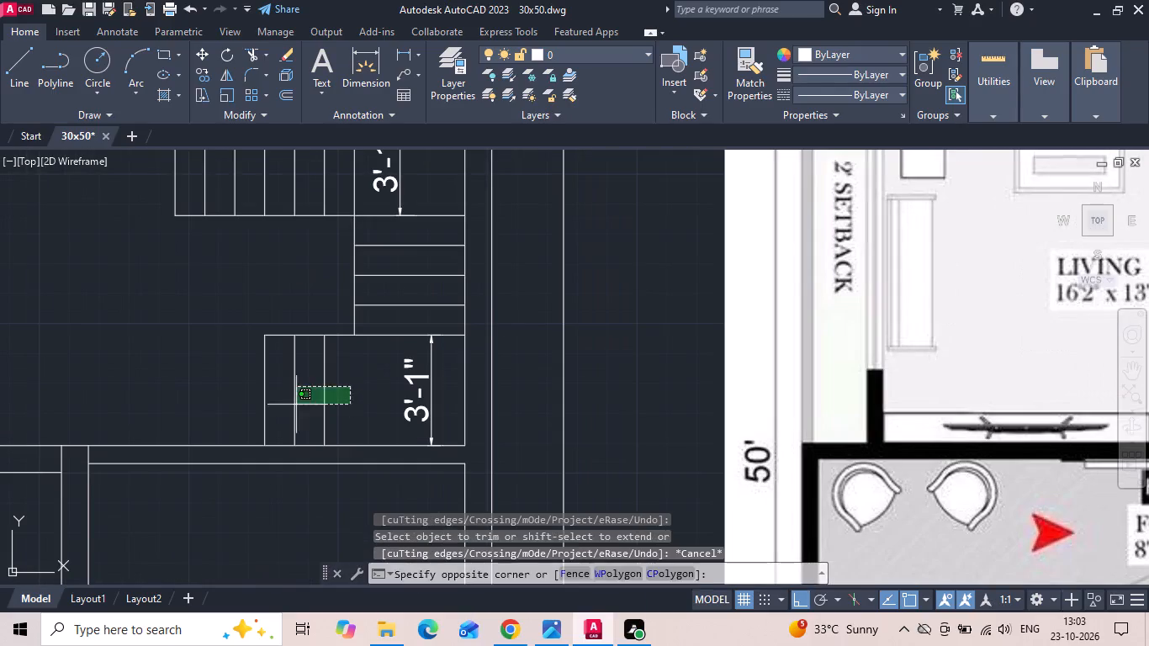
{"action": "left_click", "coordinate": [296, 405]}
{"action": "right_click", "coordinate": [307, 384]}
{"action": "left_click", "coordinate": [373, 327]}
{"action": "scroll", "coordinate": [334, 350], "scroll_direction": "up", "scroll_amount": 1}
{"action": "left_click", "coordinate": [320, 325]}
{"action": "left_click", "coordinate": [364, 325]}
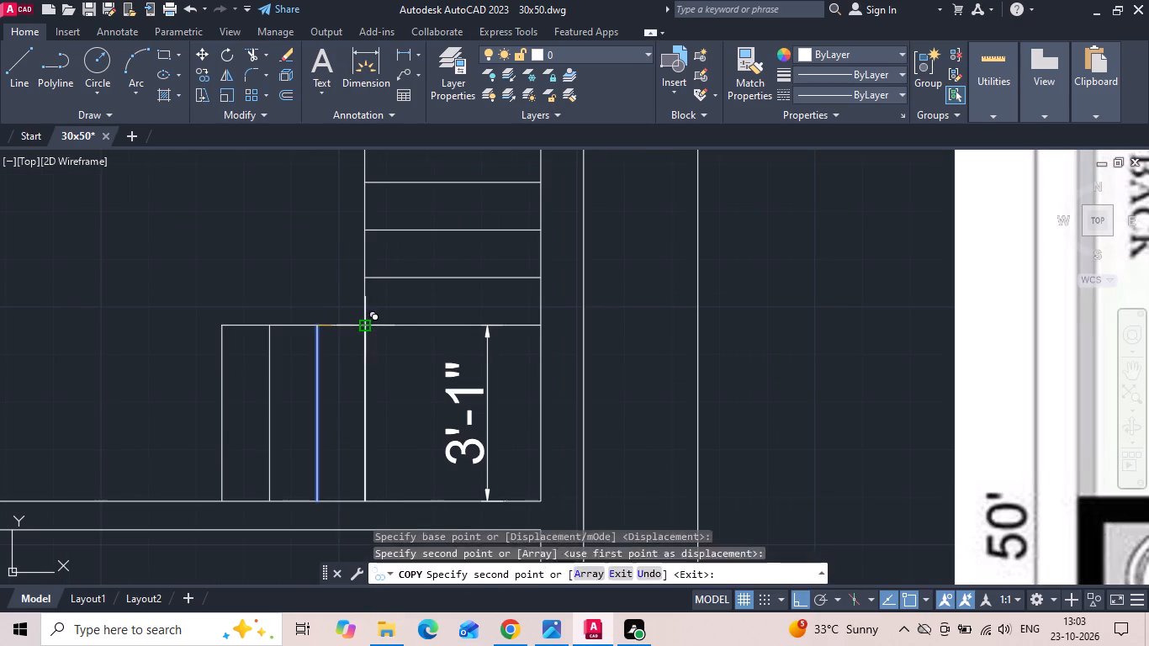
{"action": "key", "text": "Escape"}
{"action": "key", "text": "ctrl+s"}
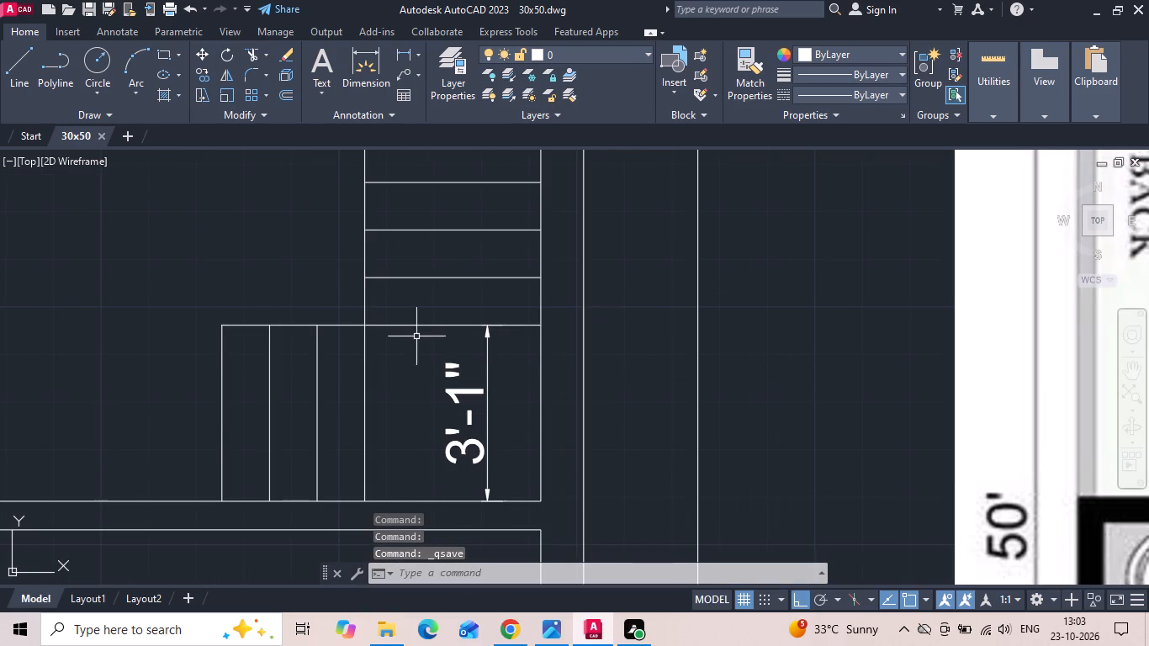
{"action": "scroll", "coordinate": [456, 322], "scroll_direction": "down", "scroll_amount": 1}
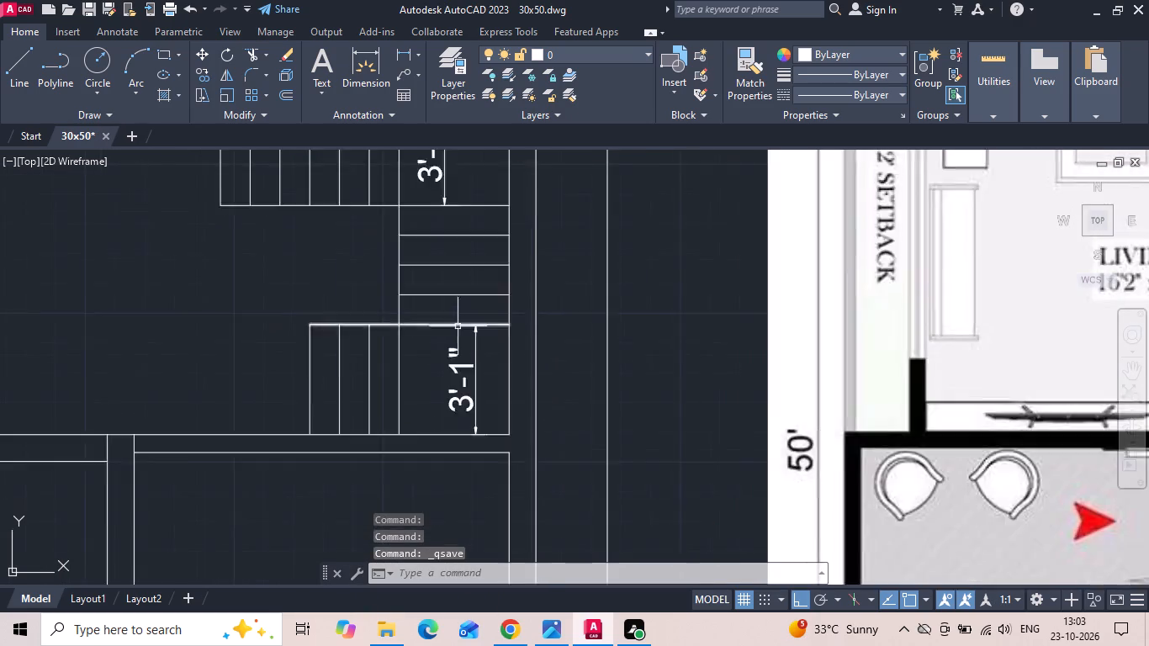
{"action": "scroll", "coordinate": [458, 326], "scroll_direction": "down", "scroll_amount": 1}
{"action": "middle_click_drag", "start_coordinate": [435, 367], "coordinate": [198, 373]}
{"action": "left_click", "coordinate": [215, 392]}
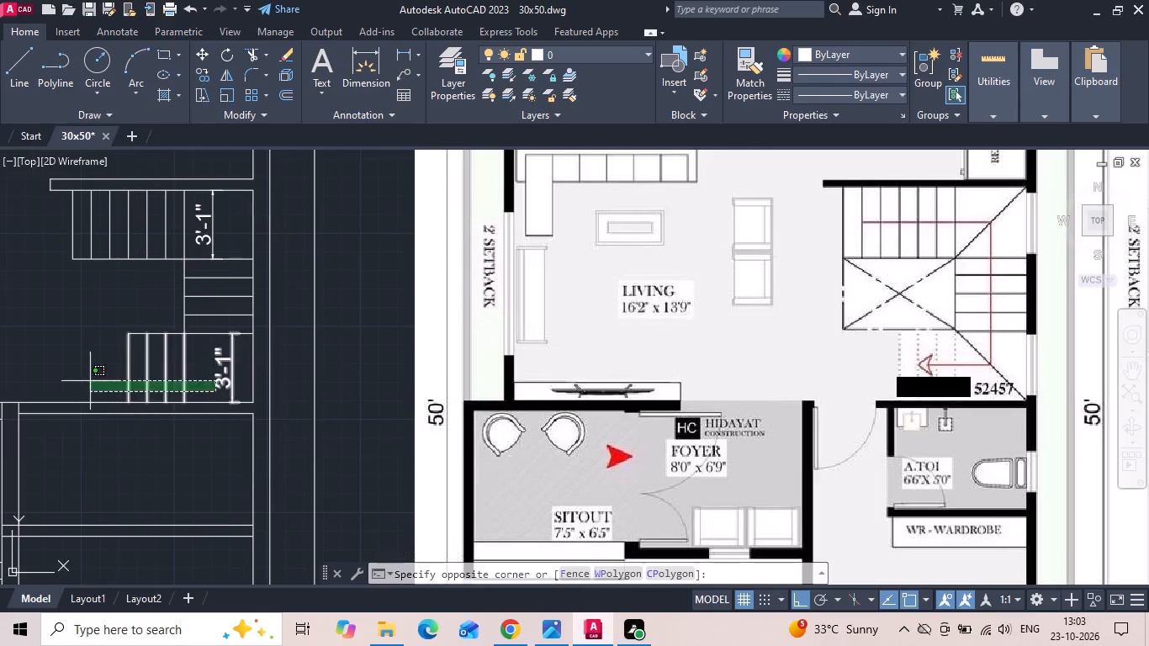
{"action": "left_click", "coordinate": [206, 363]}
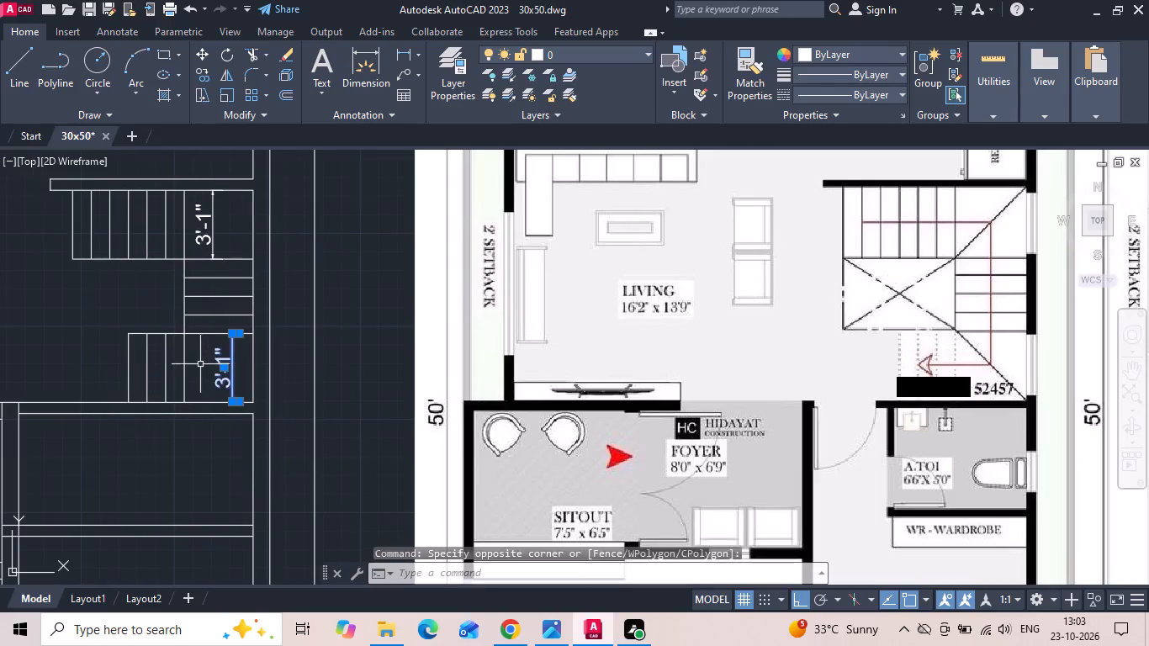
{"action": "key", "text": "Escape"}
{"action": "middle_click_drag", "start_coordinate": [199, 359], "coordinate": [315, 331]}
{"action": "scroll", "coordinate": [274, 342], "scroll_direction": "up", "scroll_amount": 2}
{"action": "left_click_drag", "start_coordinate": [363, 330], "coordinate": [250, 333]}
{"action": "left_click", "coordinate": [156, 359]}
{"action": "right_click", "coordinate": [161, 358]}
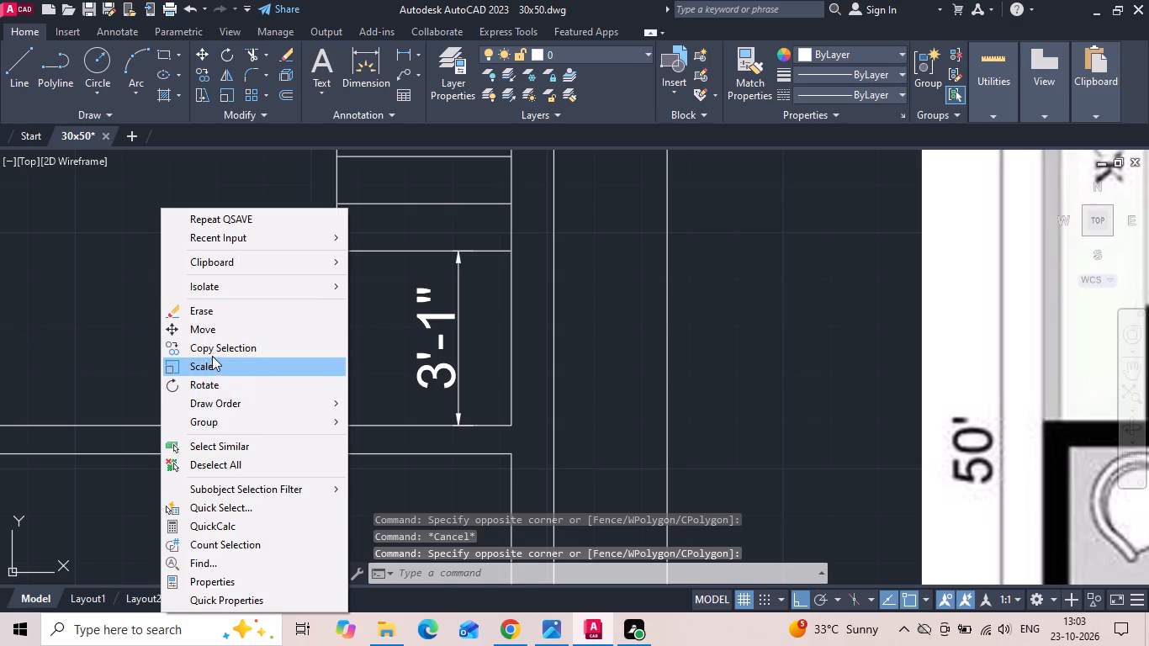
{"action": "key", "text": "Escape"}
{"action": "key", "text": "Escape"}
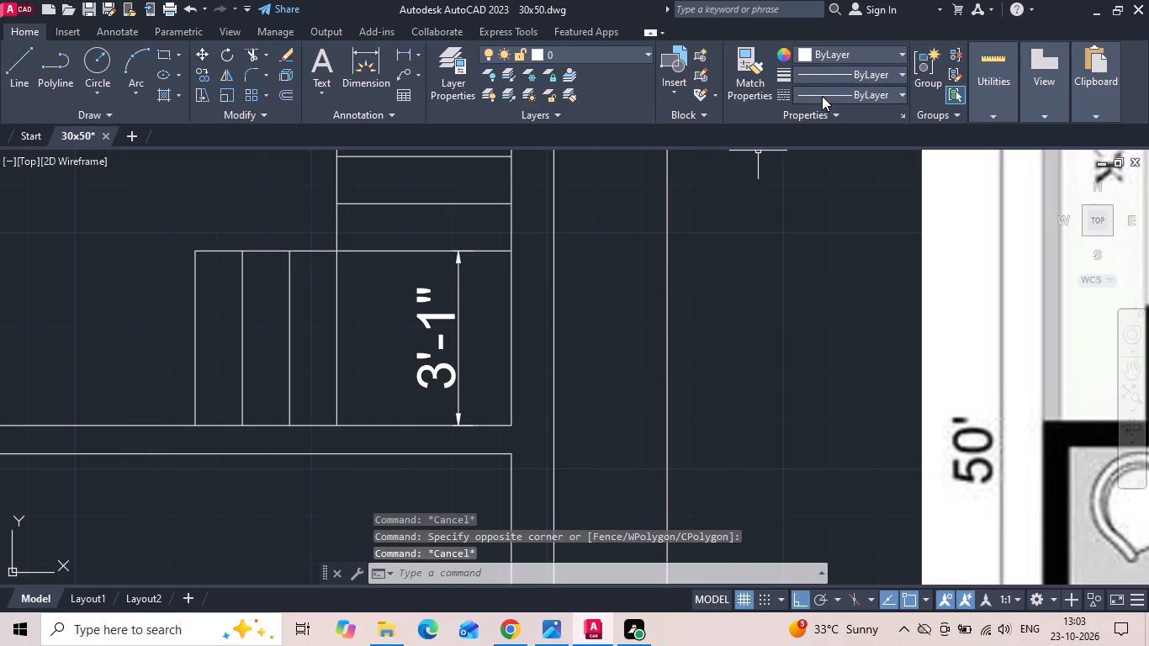
Load the ACAD_ISO02W100 ISO dash linetype into the drawing.
{"action": "left_click", "coordinate": [822, 97]}
{"action": "left_click", "coordinate": [821, 174]}
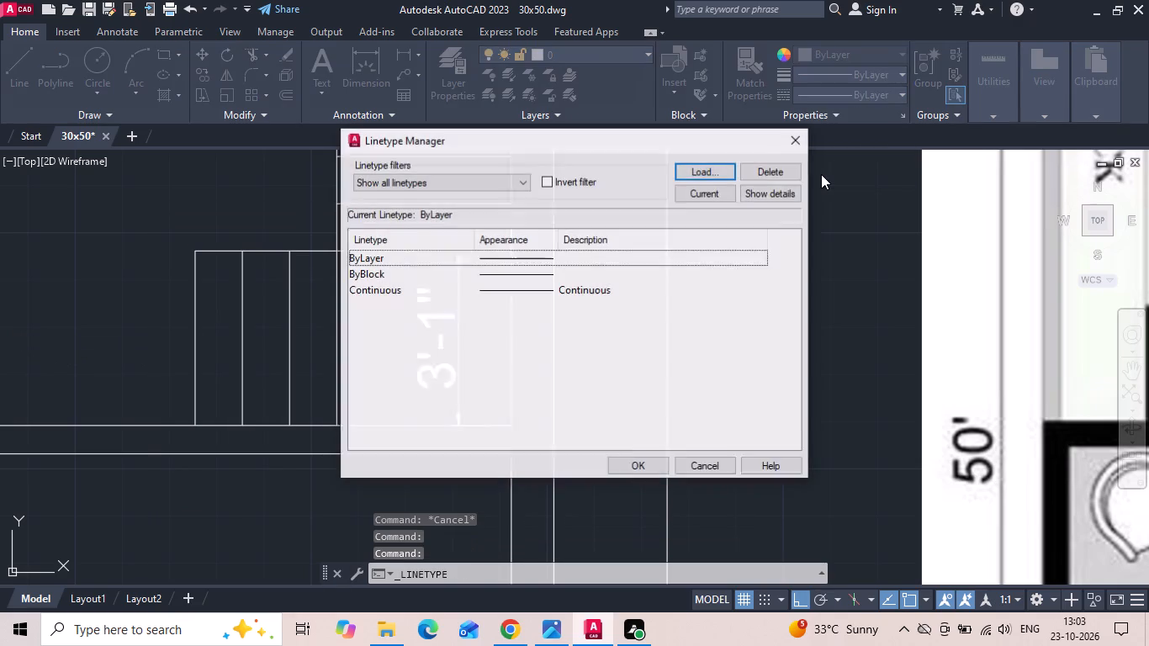
{"action": "left_click", "coordinate": [705, 171]}
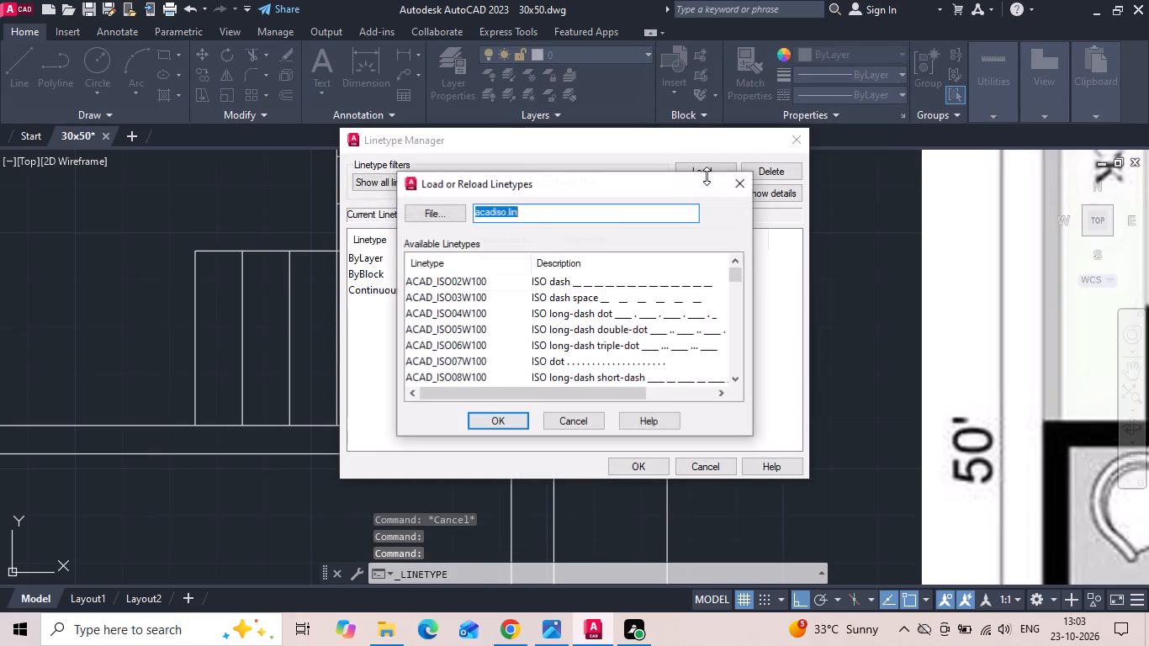
{"action": "left_click", "coordinate": [588, 283]}
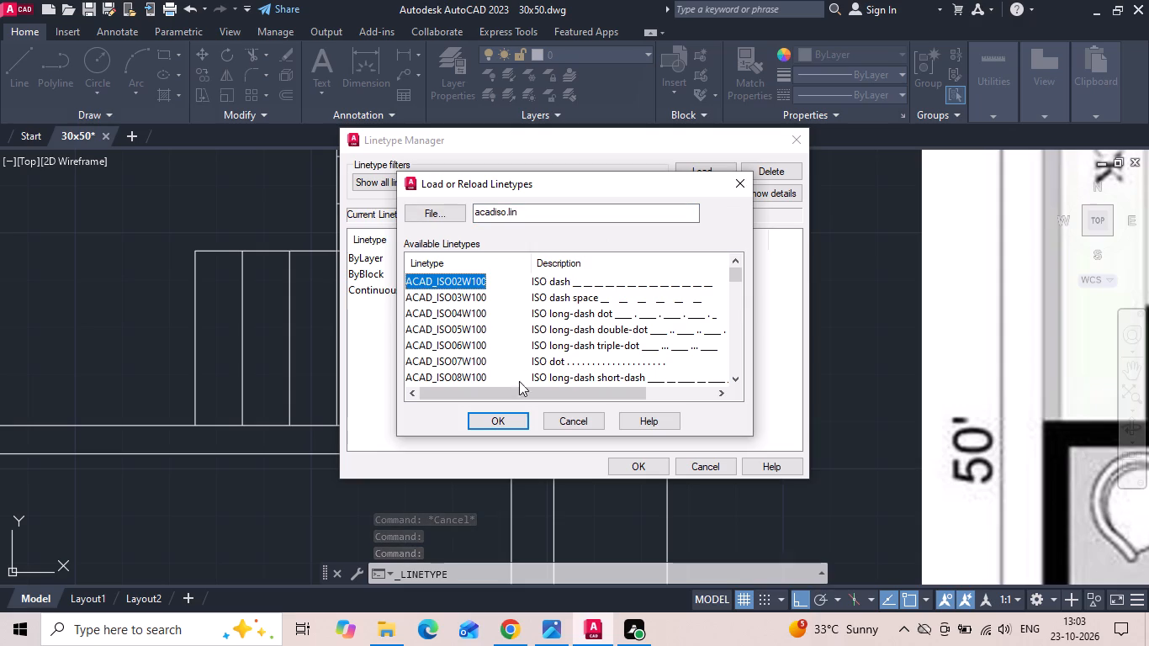
{"action": "left_click", "coordinate": [498, 421]}
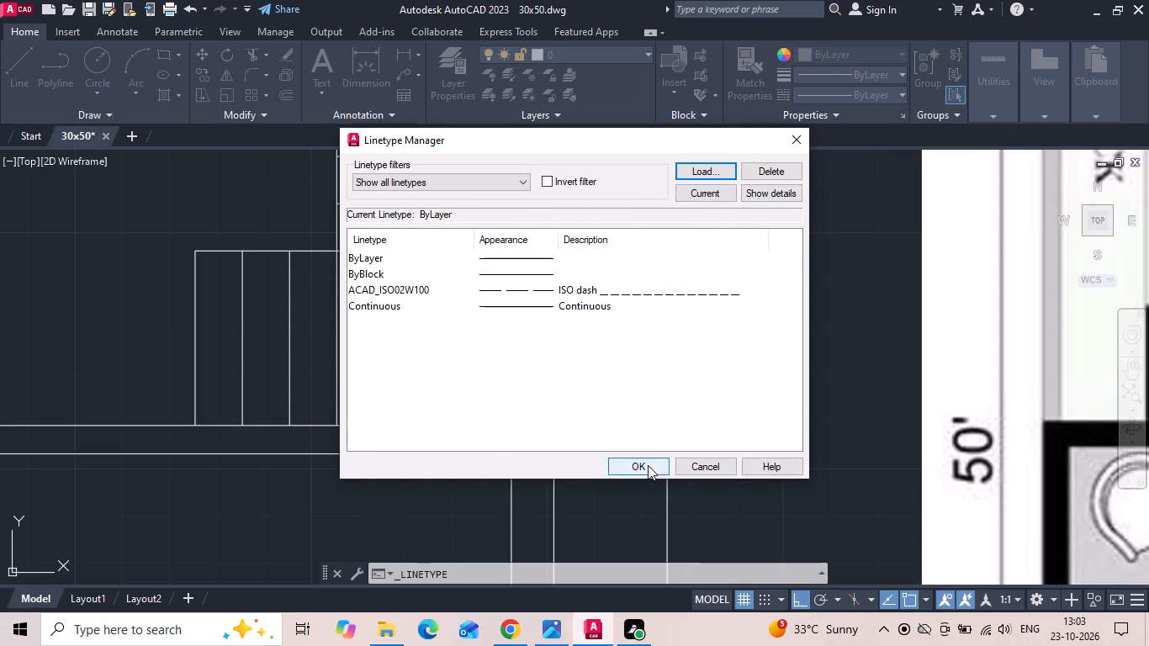
{"action": "left_click", "coordinate": [648, 465]}
Apply the ACAD_ISO02W100 linetype to the lower flight's four vertical tread lines and save the drawing.
{"action": "left_click_drag", "start_coordinate": [369, 360], "coordinate": [323, 358]}
{"action": "left_click", "coordinate": [182, 358]}
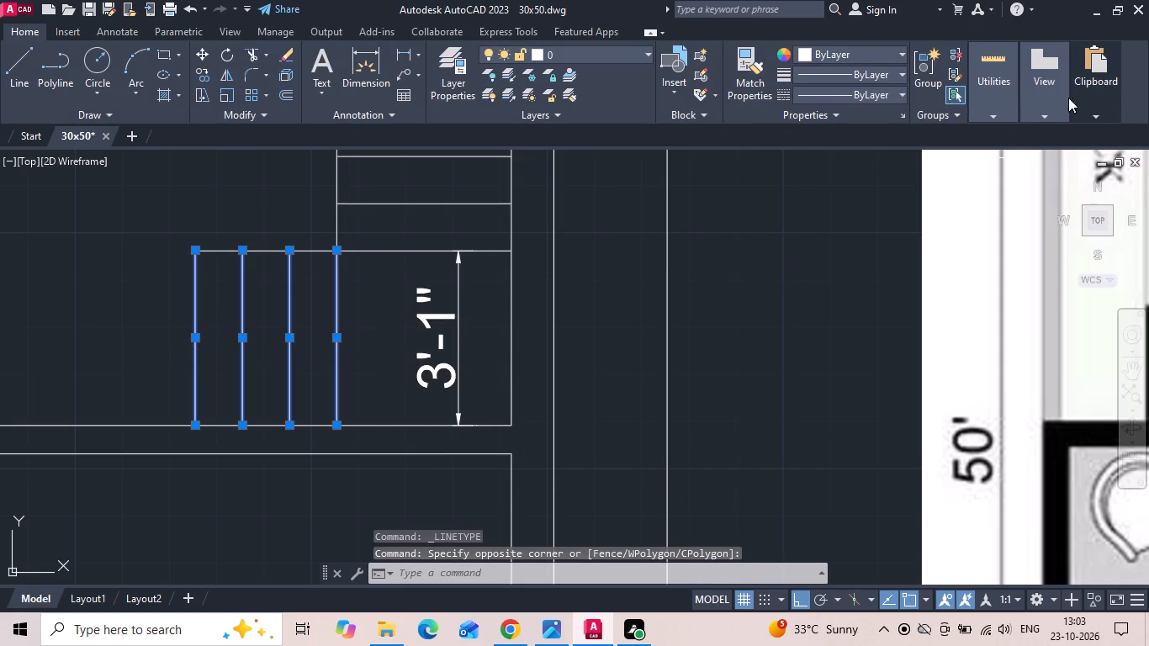
{"action": "left_click", "coordinate": [871, 93]}
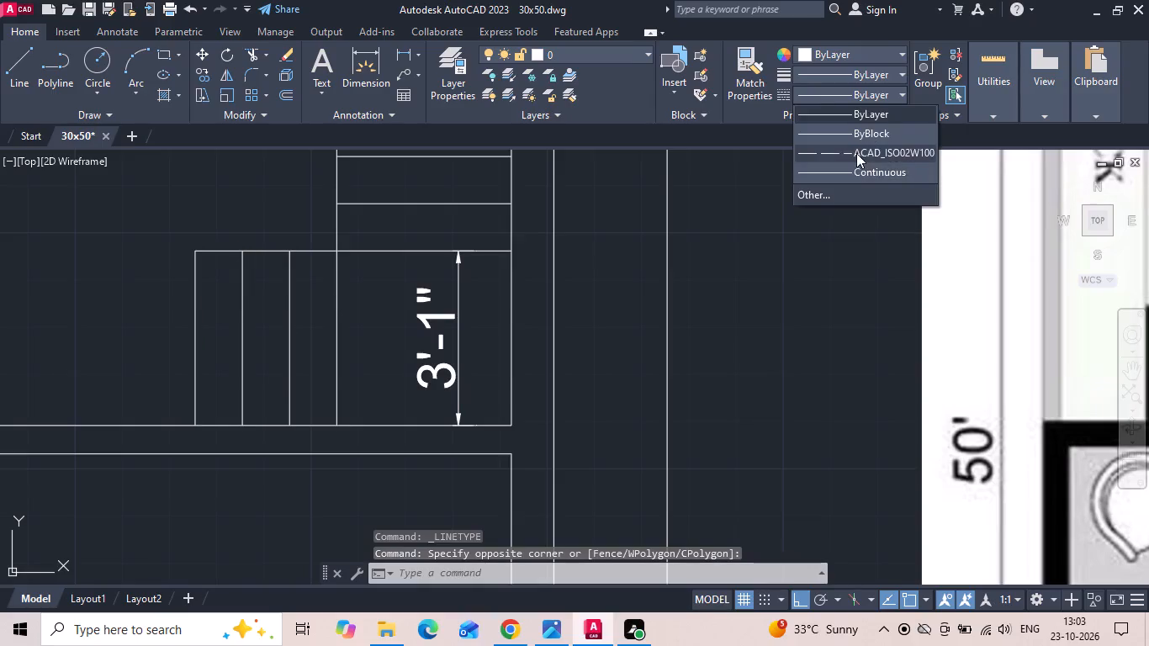
{"action": "left_click", "coordinate": [856, 153]}
{"action": "scroll", "coordinate": [741, 275], "scroll_direction": "down", "scroll_amount": 2}
{"action": "key", "text": "Escape"}
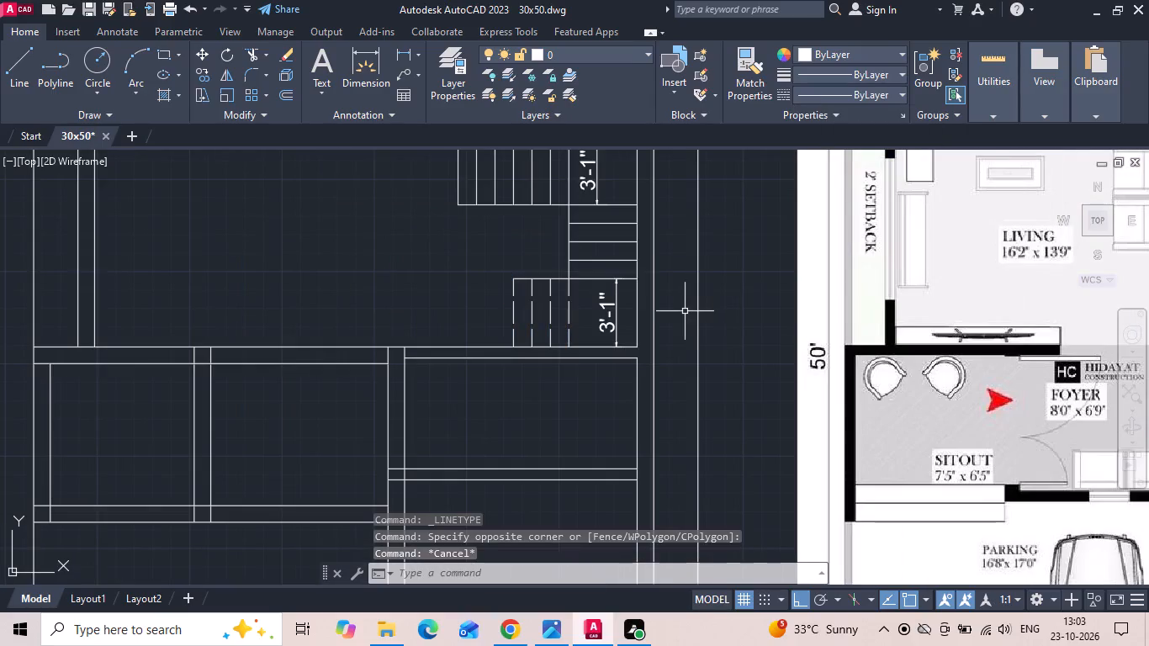
{"action": "key", "text": "ctrl+s"}
Try a linetype scale of 0.1 on the lower flight's outermost dashed tread line, and set it to 0.3.
{"action": "scroll", "coordinate": [526, 313], "scroll_direction": "down", "scroll_amount": 1}
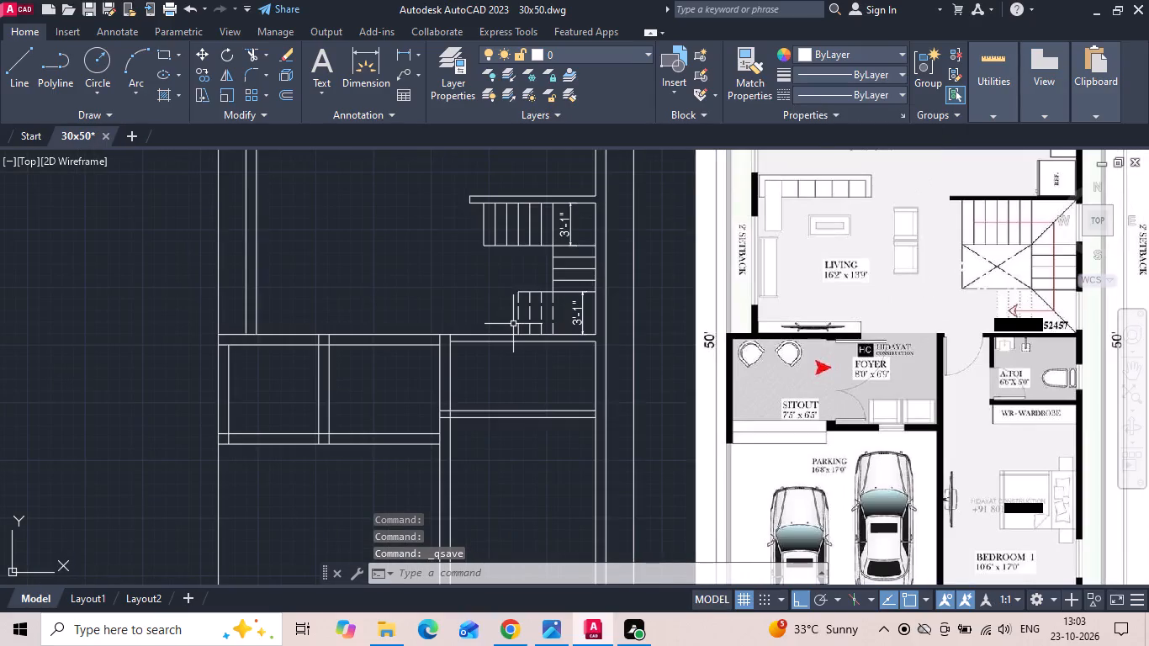
{"action": "scroll", "coordinate": [520, 310], "scroll_direction": "up", "scroll_amount": 2}
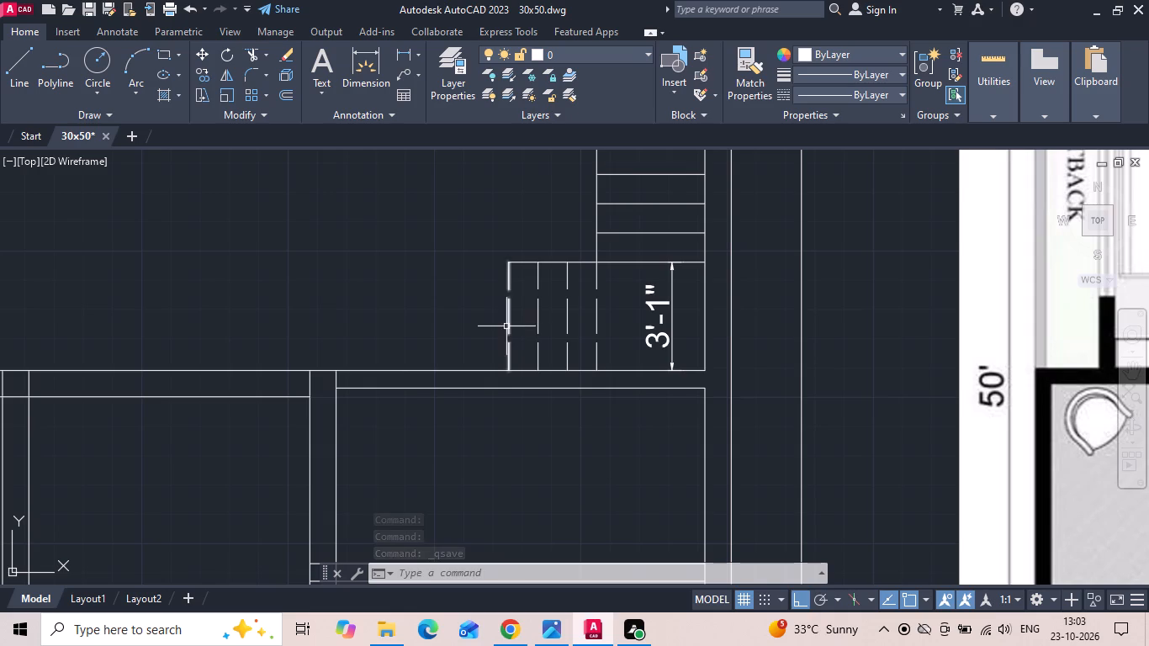
{"action": "left_click", "coordinate": [507, 320]}
{"action": "right_click", "coordinate": [507, 320]}
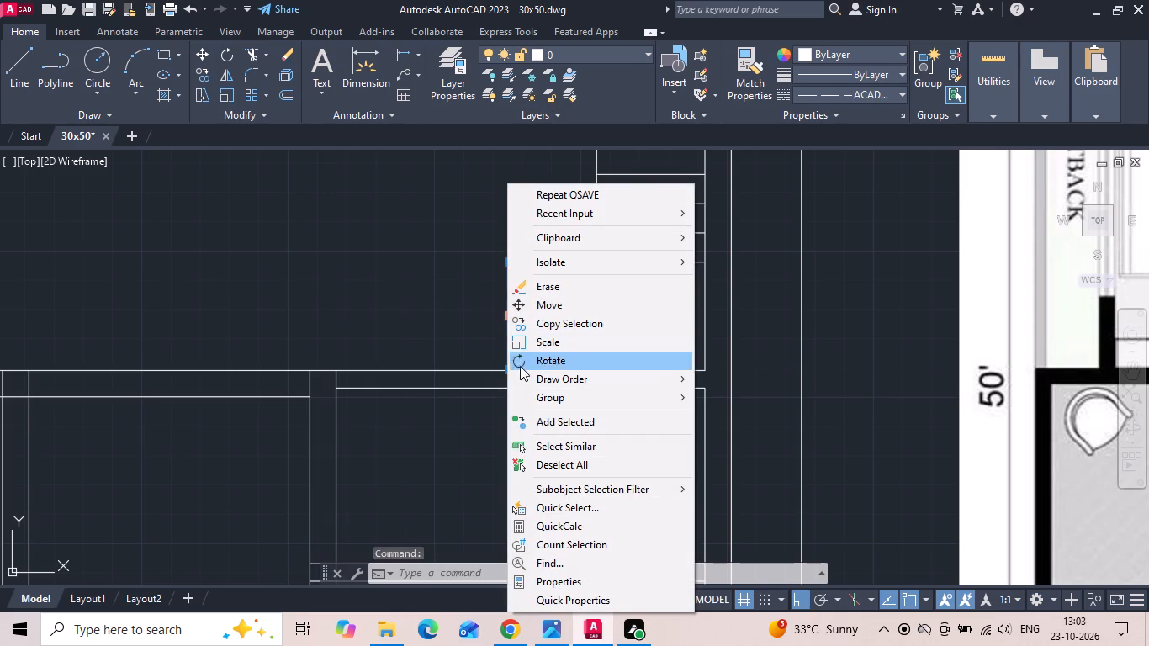
{"action": "left_click", "coordinate": [553, 585]}
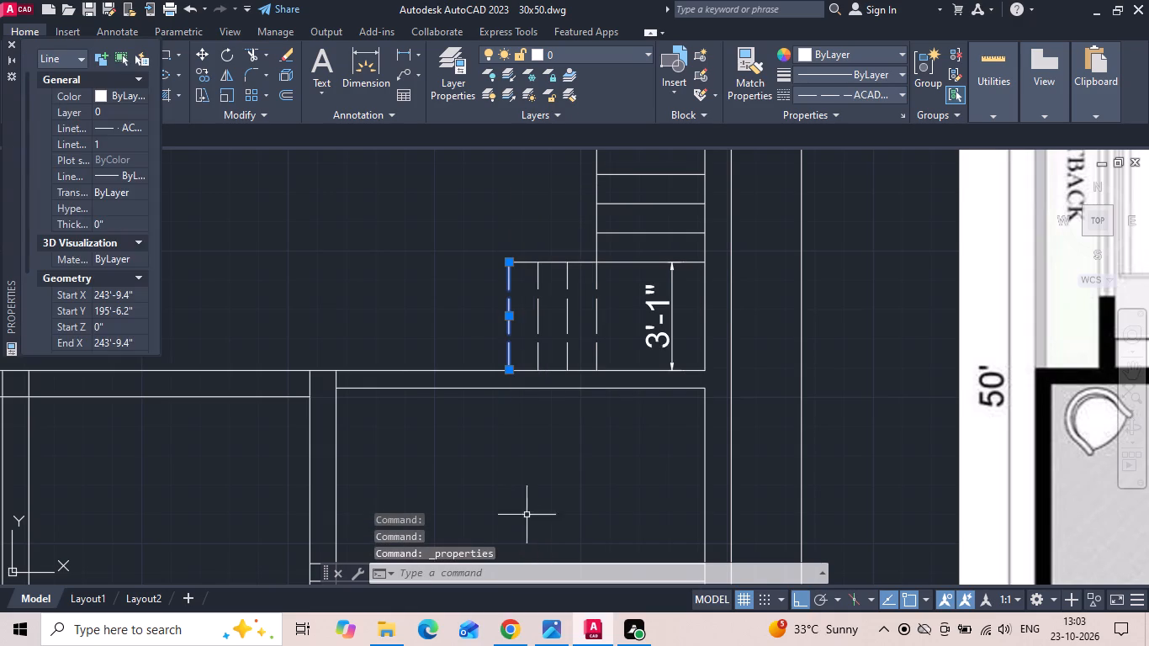
{"action": "left_click", "coordinate": [110, 146]}
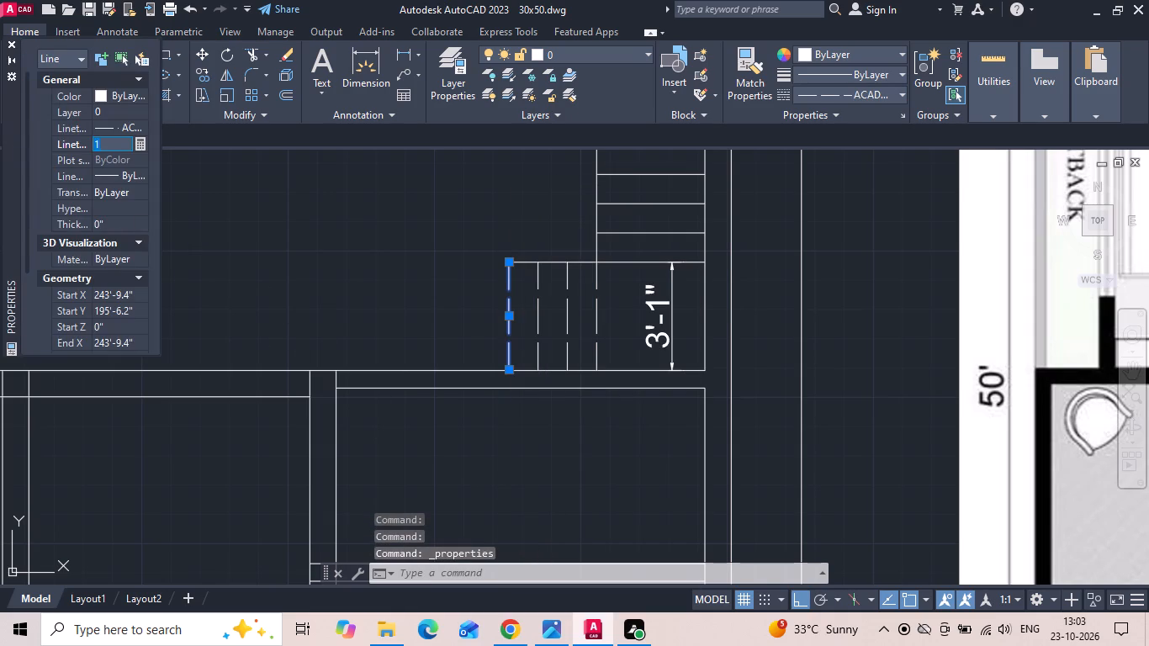
{"action": "key", "text": "BackSpace"}
{"action": "type", "text": ".1"}
{"action": "key", "text": "Return"}
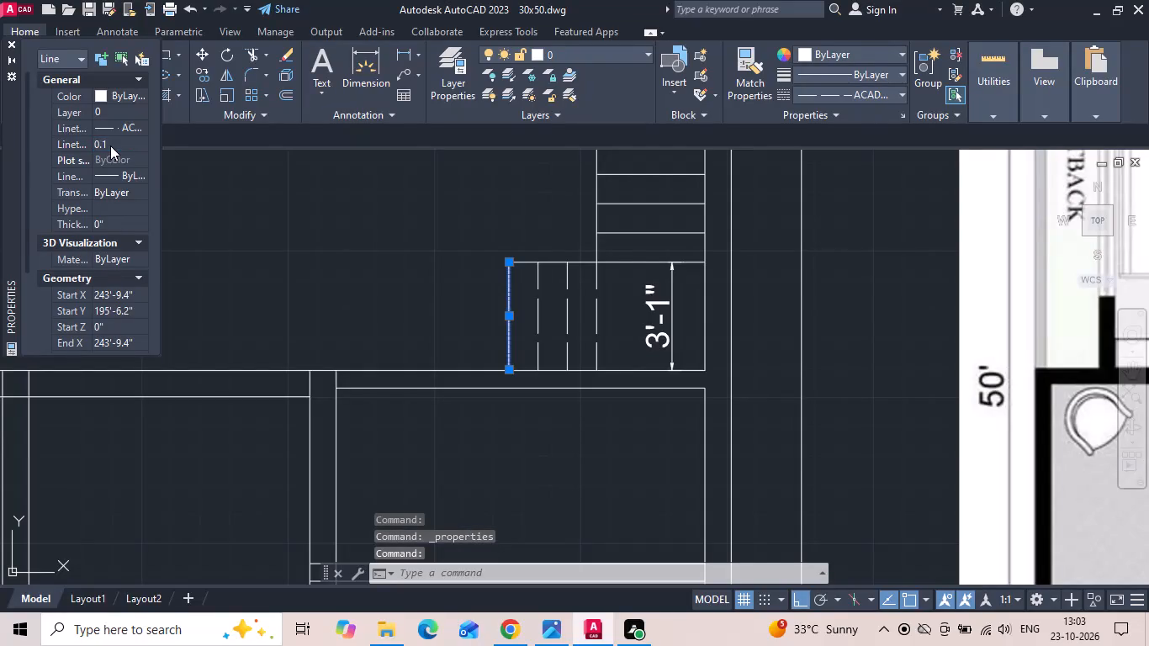
{"action": "left_click", "coordinate": [110, 146]}
{"action": "key", "text": "BackSpace"}
{"action": "type", "text": ".3"}
{"action": "key", "text": "Return"}
{"action": "key", "text": "Escape"}
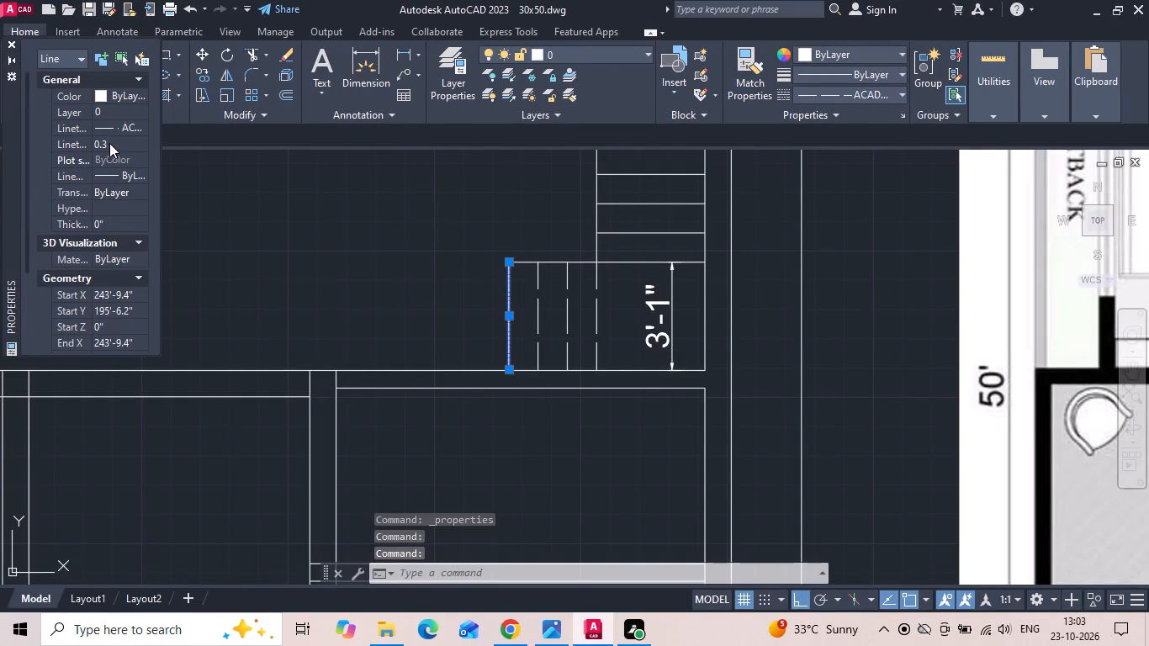
{"action": "left_click", "coordinate": [12, 42]}
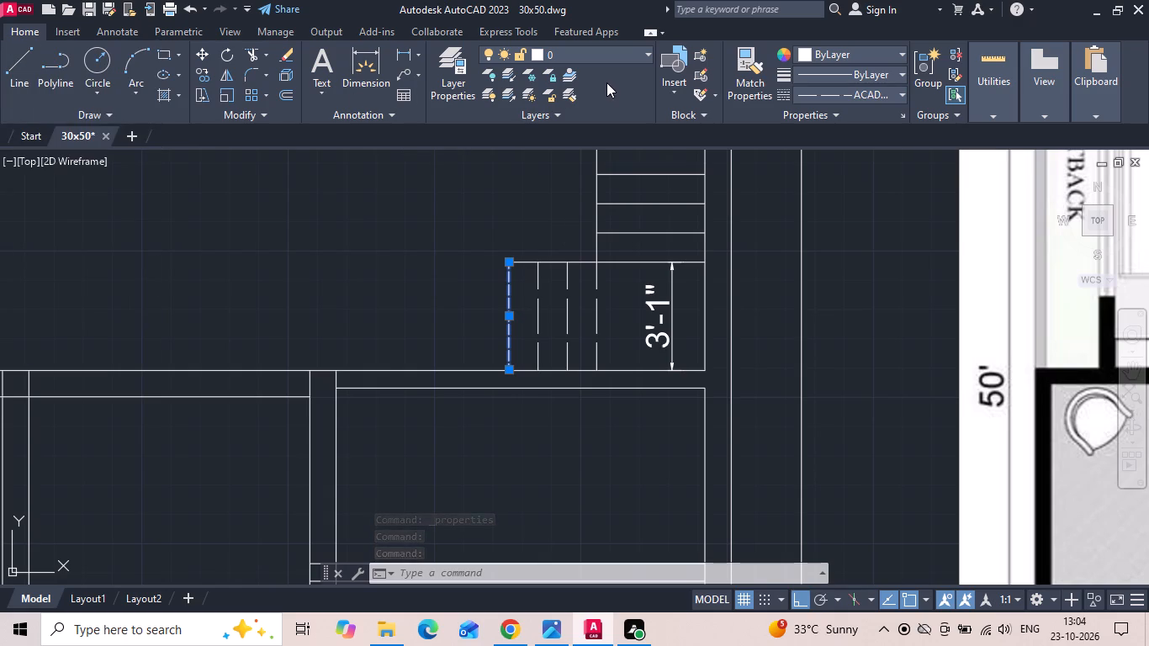
Match the outermost tread line's properties onto the other three dashed treads of the lower flight and save the drawing.
{"action": "left_click", "coordinate": [738, 65]}
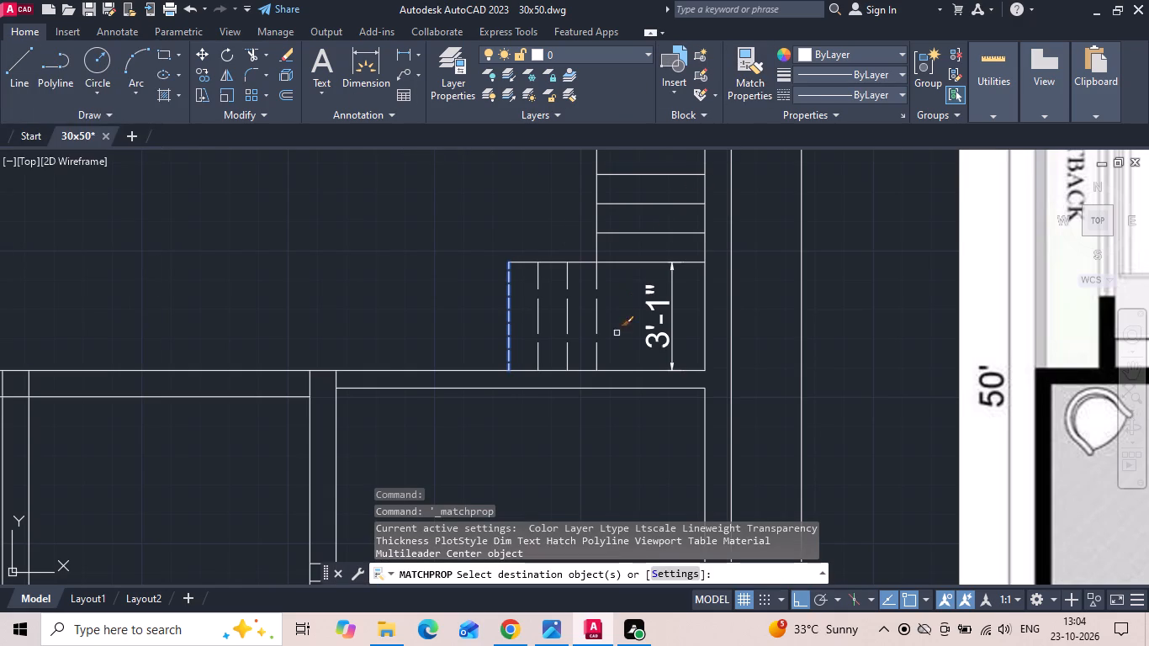
{"action": "left_click", "coordinate": [509, 330]}
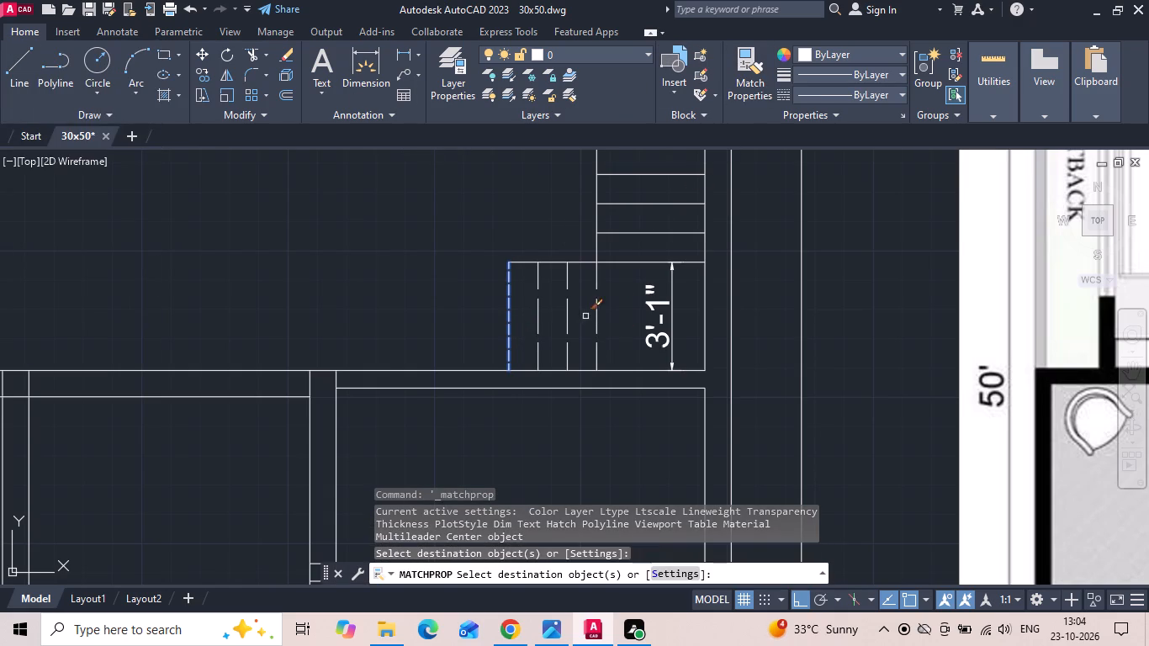
{"action": "left_click_drag", "start_coordinate": [629, 316], "coordinate": [622, 334]}
{"action": "left_click", "coordinate": [534, 337]}
{"action": "key", "text": "Escape"}
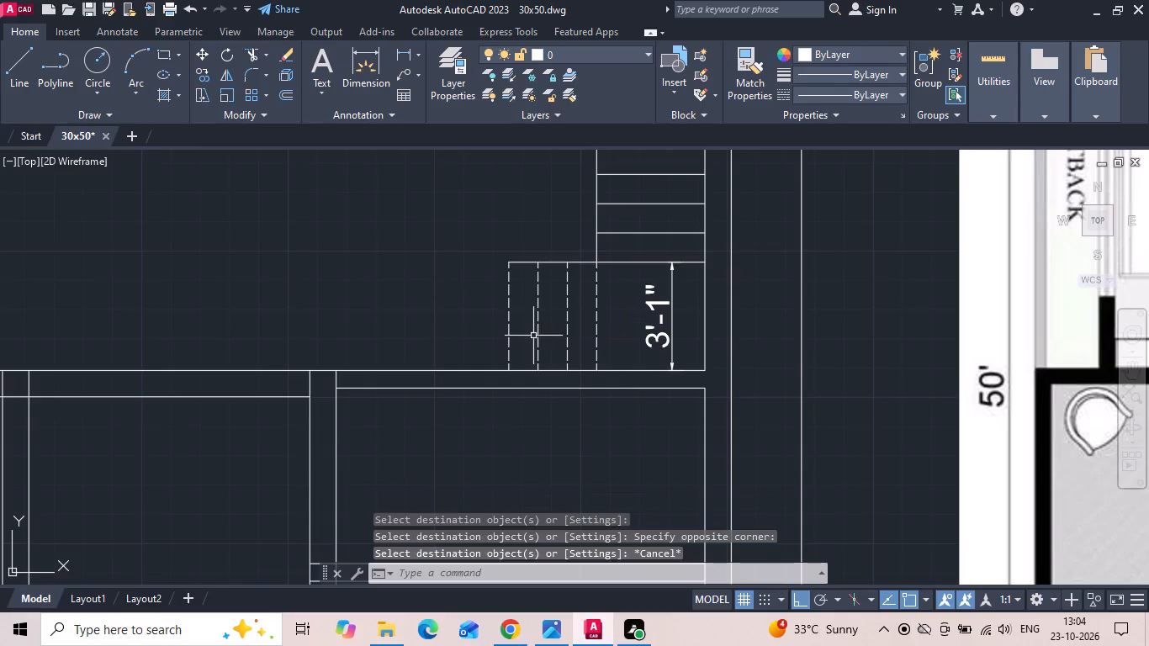
{"action": "key", "text": "ctrl+s"}
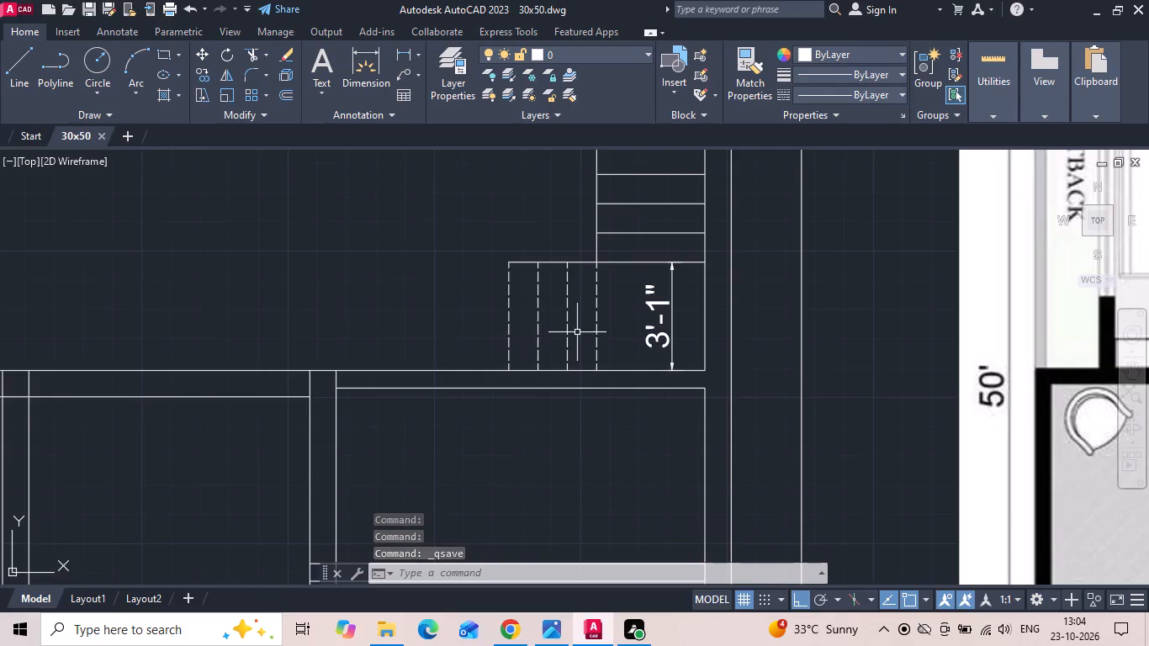
Delete the two 3'-1" dimensions from the upper and lower stair flights.
{"action": "scroll", "coordinate": [564, 331], "scroll_direction": "down", "scroll_amount": 2}
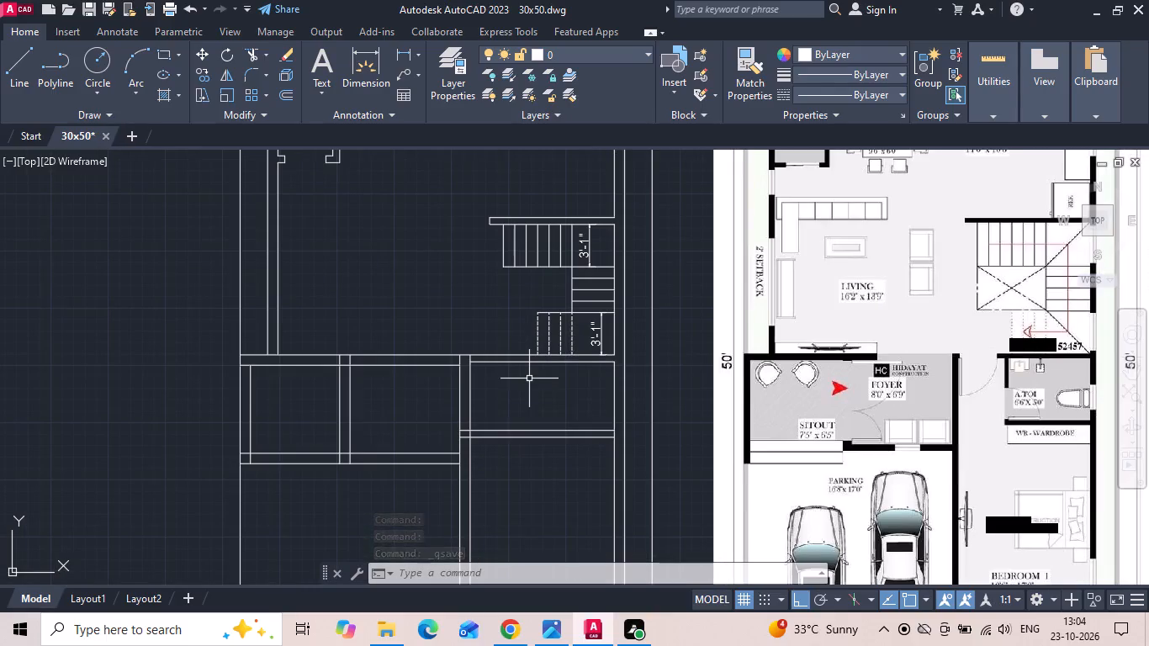
{"action": "key", "text": "Escape"}
{"action": "left_click", "coordinate": [585, 239]}
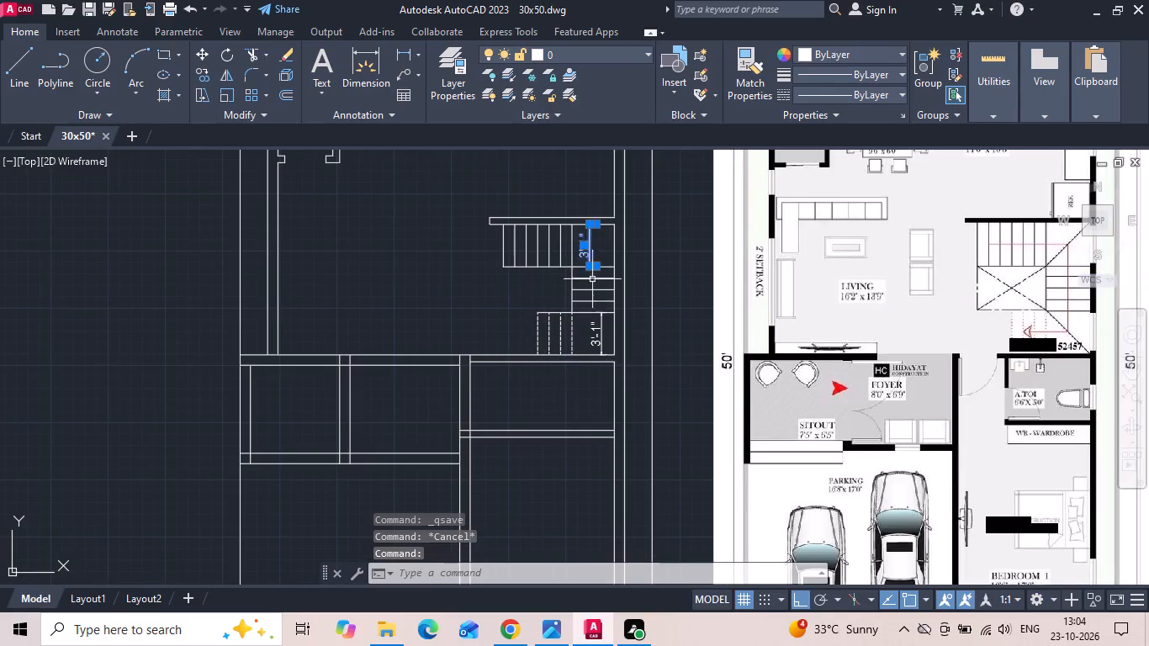
{"action": "left_click", "coordinate": [595, 341]}
{"action": "key", "text": "Delete"}
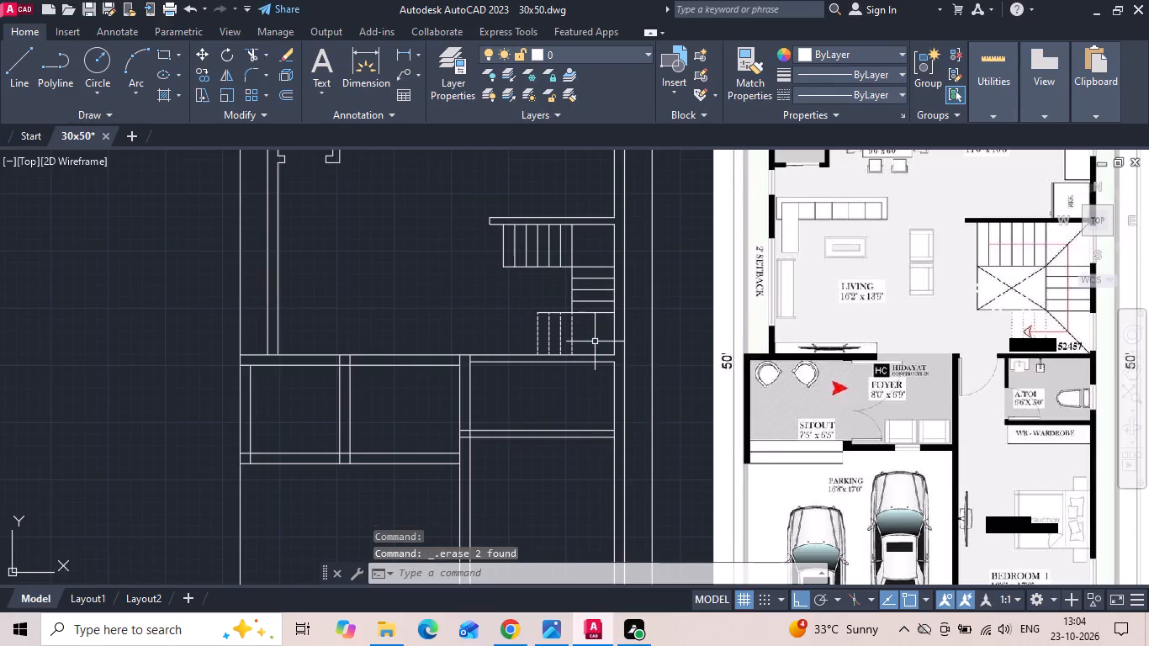
Draw a rectangle in the open well between the upper and lower flights, reaching to the side flight's inner edge.
{"action": "type", "text": "rec"}
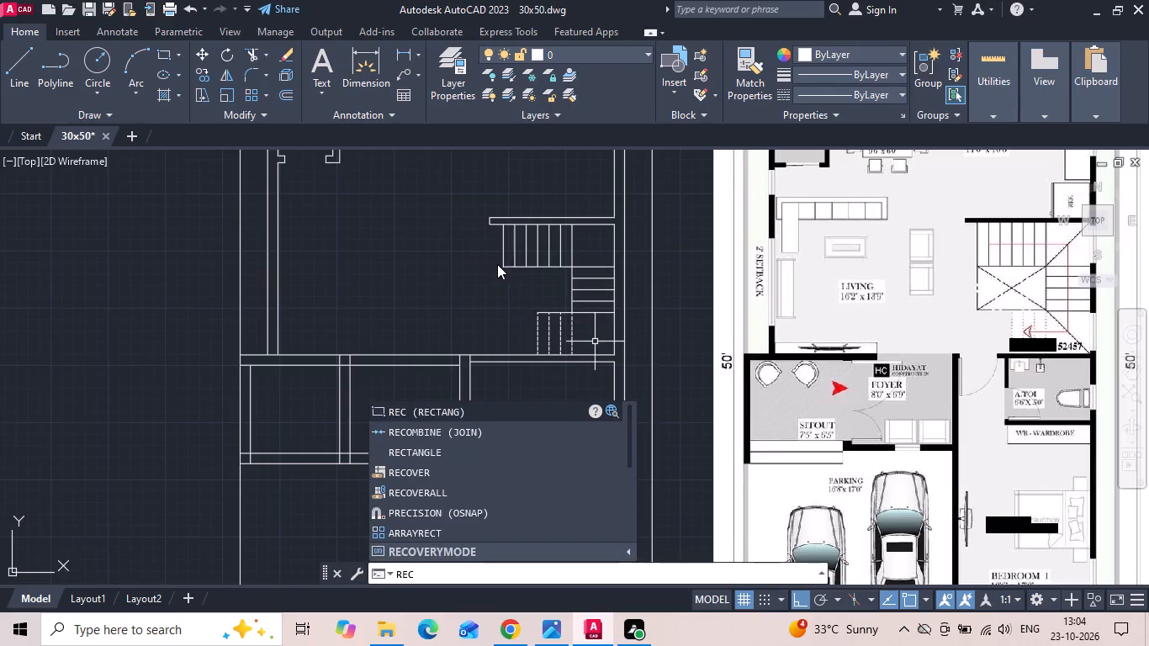
{"action": "key", "text": "space"}
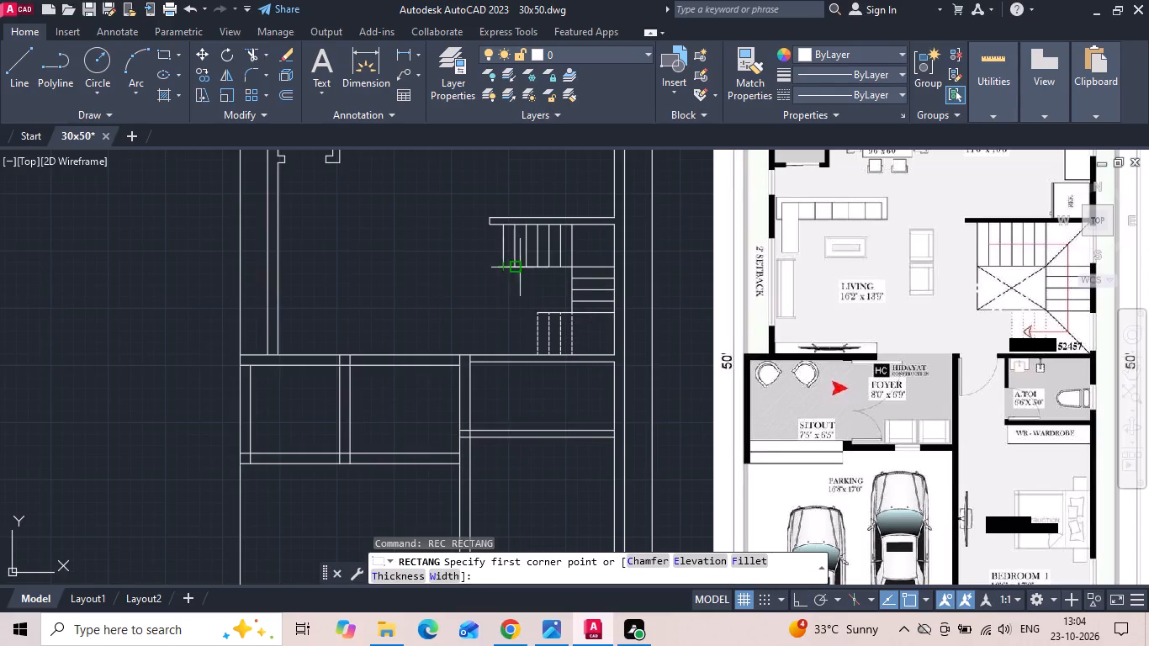
{"action": "scroll", "coordinate": [521, 267], "scroll_direction": "up", "scroll_amount": 1}
{"action": "left_click", "coordinate": [493, 265]}
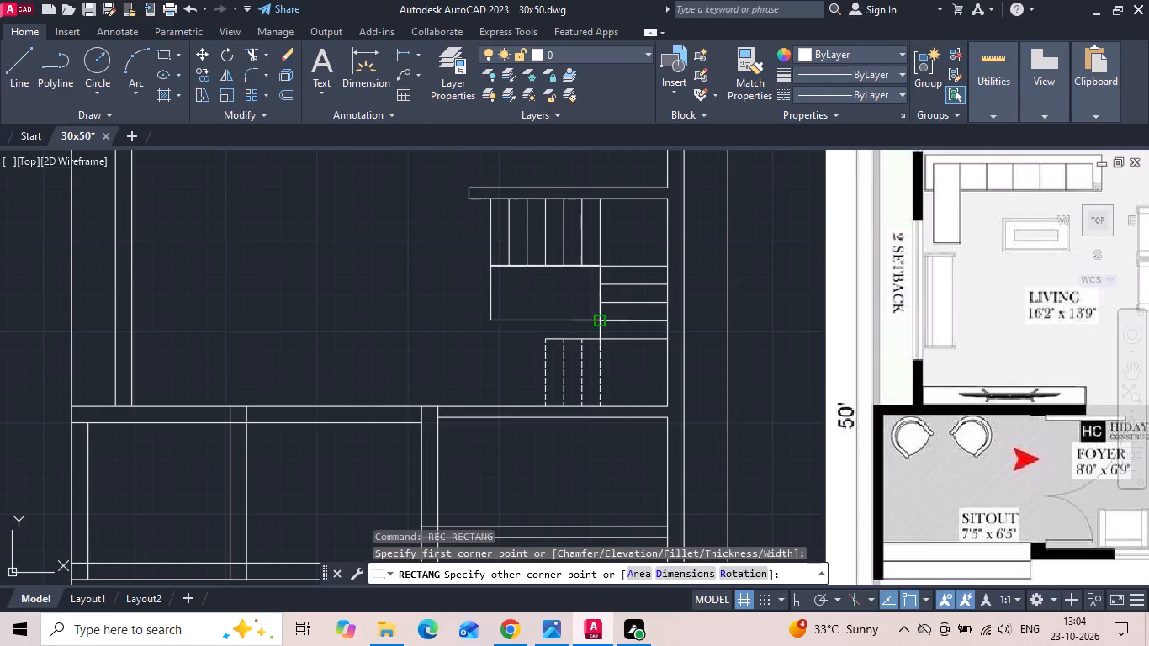
{"action": "left_click", "coordinate": [601, 336]}
{"action": "scroll", "coordinate": [440, 351], "scroll_direction": "down", "scroll_amount": 1}
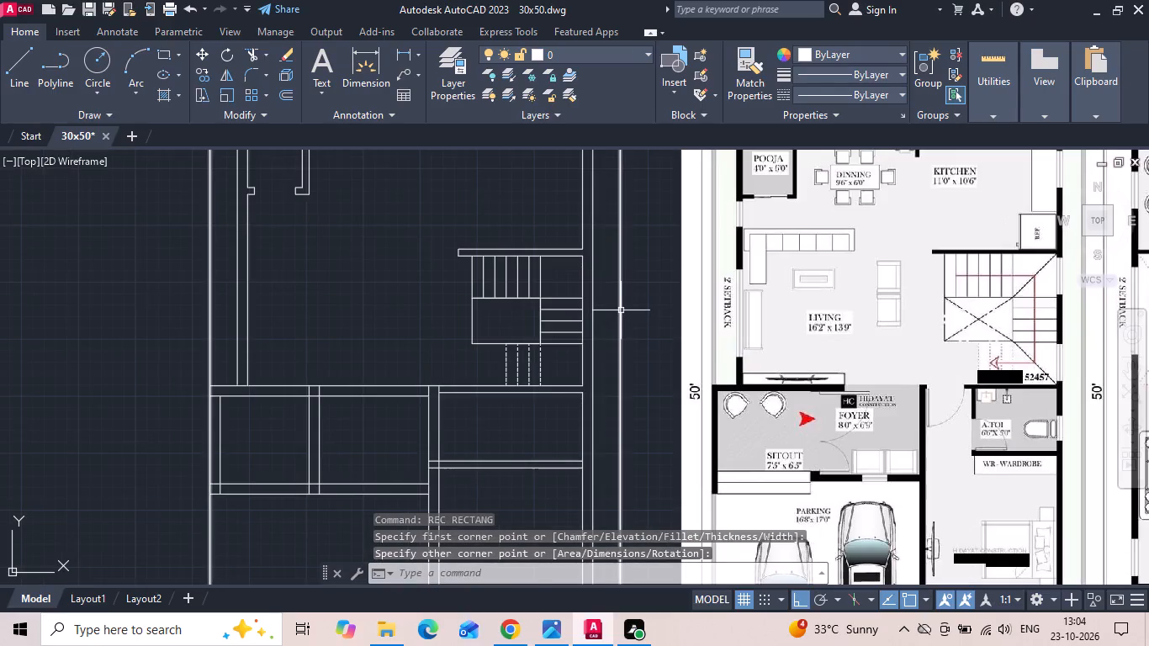
Draw diagonal lines across the upper and lower corner landings, from the well's corners to the outer wall corners.
{"action": "key", "text": "l"}
{"action": "key", "text": "space"}
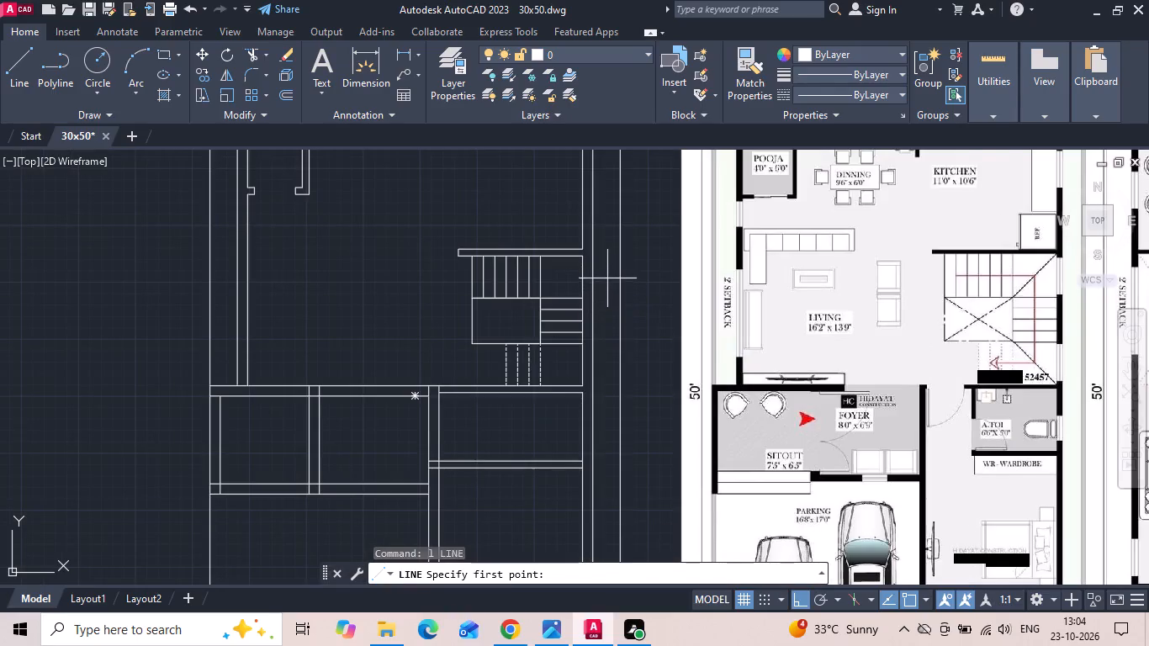
{"action": "scroll", "coordinate": [607, 278], "scroll_direction": "up", "scroll_amount": 1}
{"action": "left_click", "coordinate": [500, 307]}
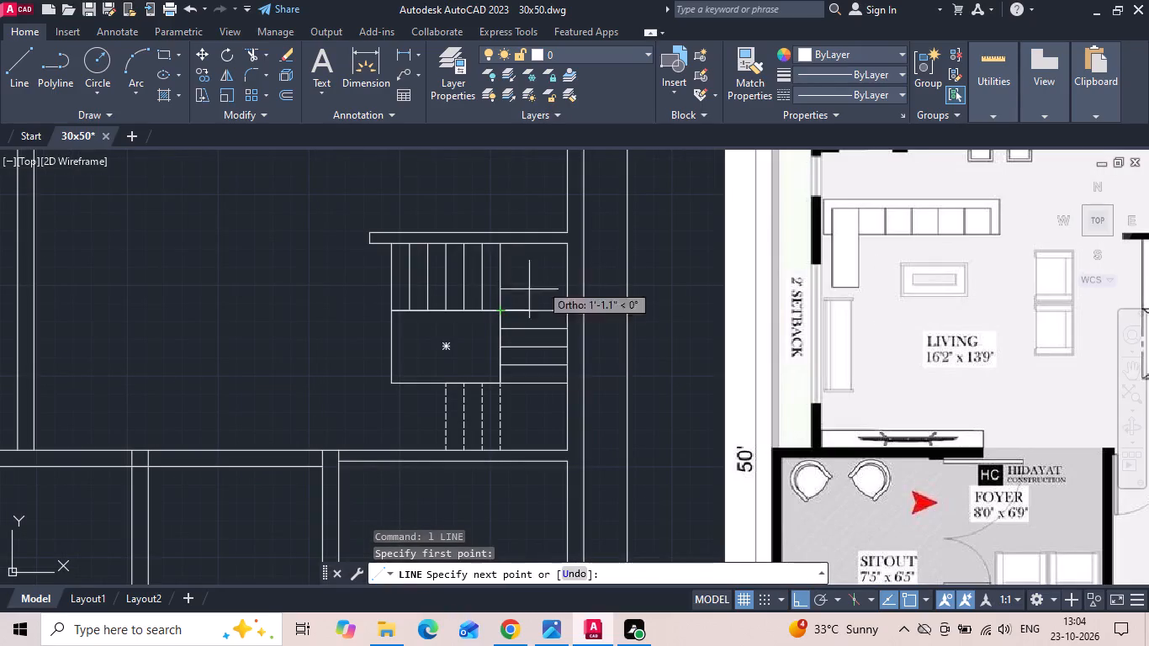
{"action": "left_click", "coordinate": [574, 245]}
{"action": "key", "text": "space"}
{"action": "key", "text": "space"}
{"action": "left_click", "coordinate": [502, 386]}
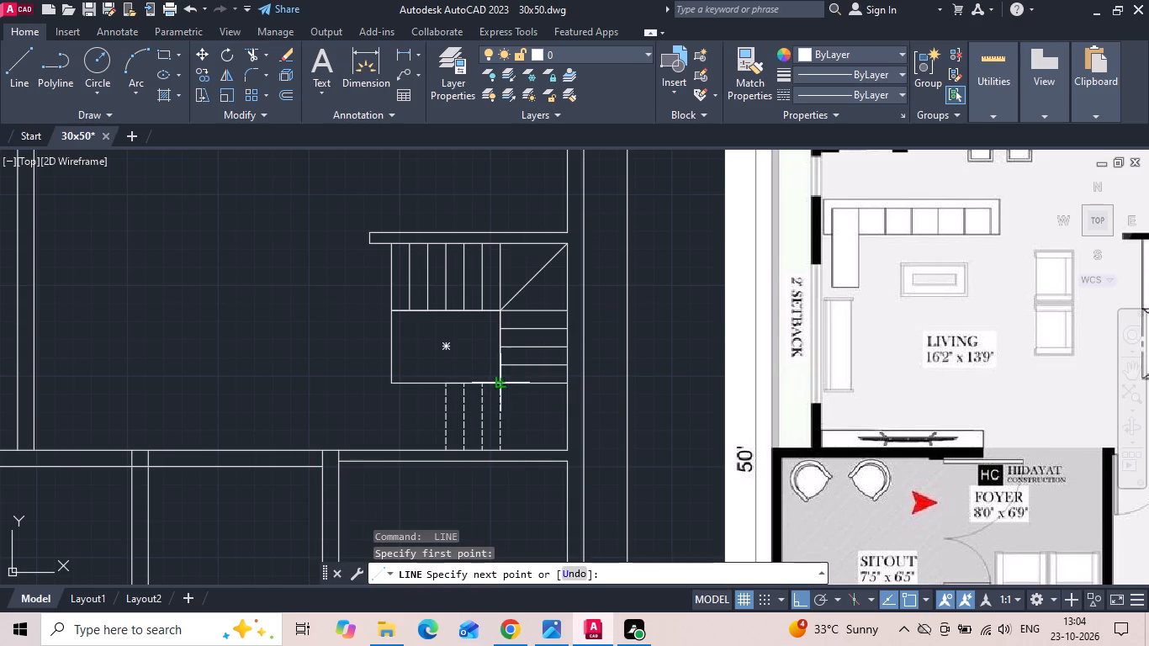
{"action": "left_click", "coordinate": [563, 451]}
{"action": "key", "text": "Escape"}
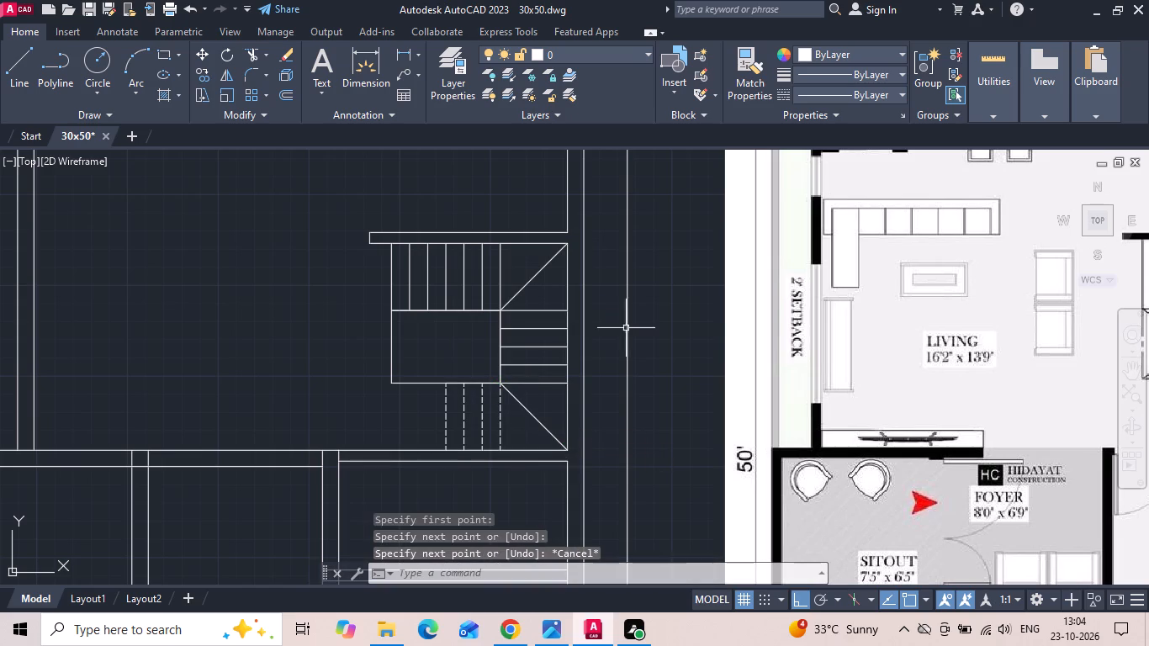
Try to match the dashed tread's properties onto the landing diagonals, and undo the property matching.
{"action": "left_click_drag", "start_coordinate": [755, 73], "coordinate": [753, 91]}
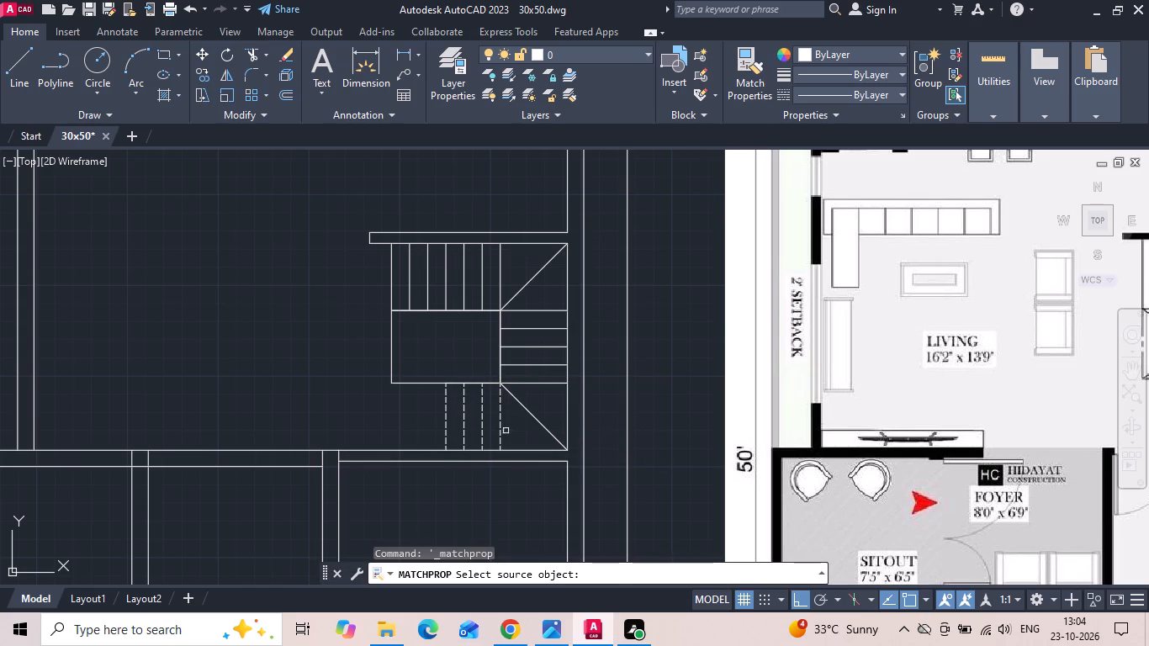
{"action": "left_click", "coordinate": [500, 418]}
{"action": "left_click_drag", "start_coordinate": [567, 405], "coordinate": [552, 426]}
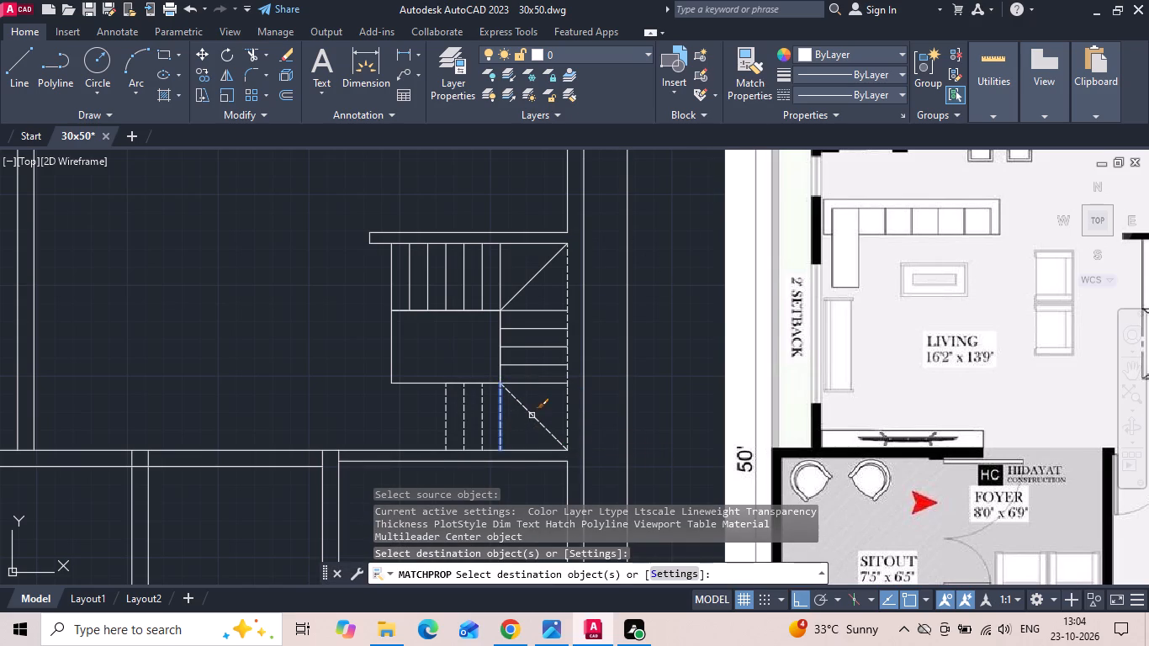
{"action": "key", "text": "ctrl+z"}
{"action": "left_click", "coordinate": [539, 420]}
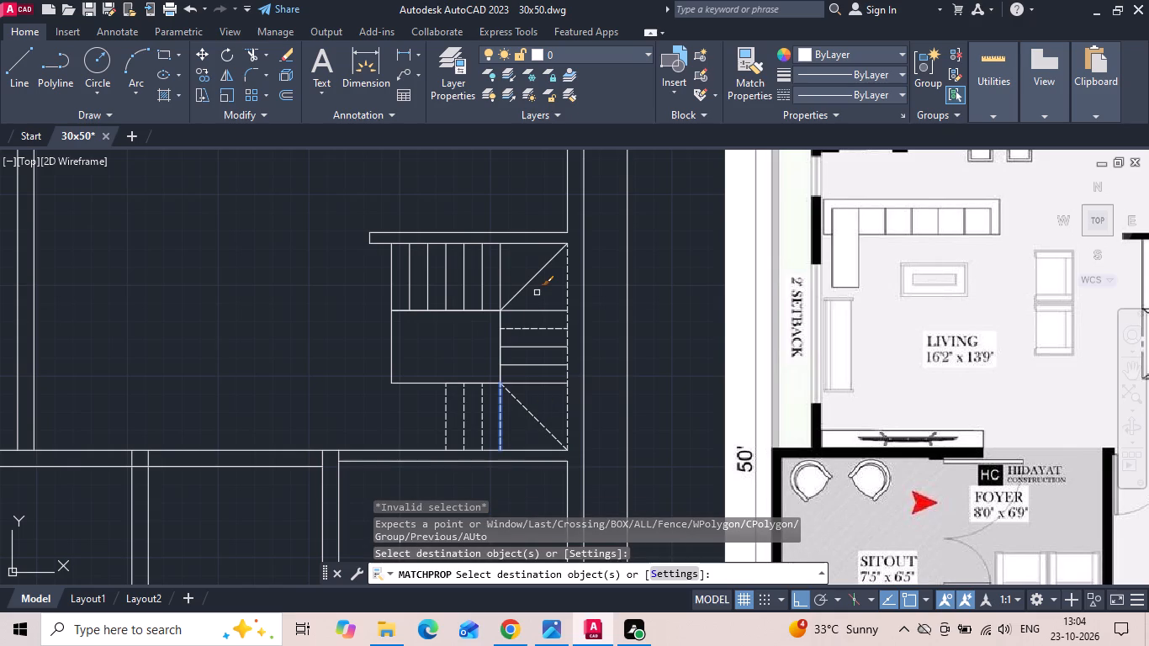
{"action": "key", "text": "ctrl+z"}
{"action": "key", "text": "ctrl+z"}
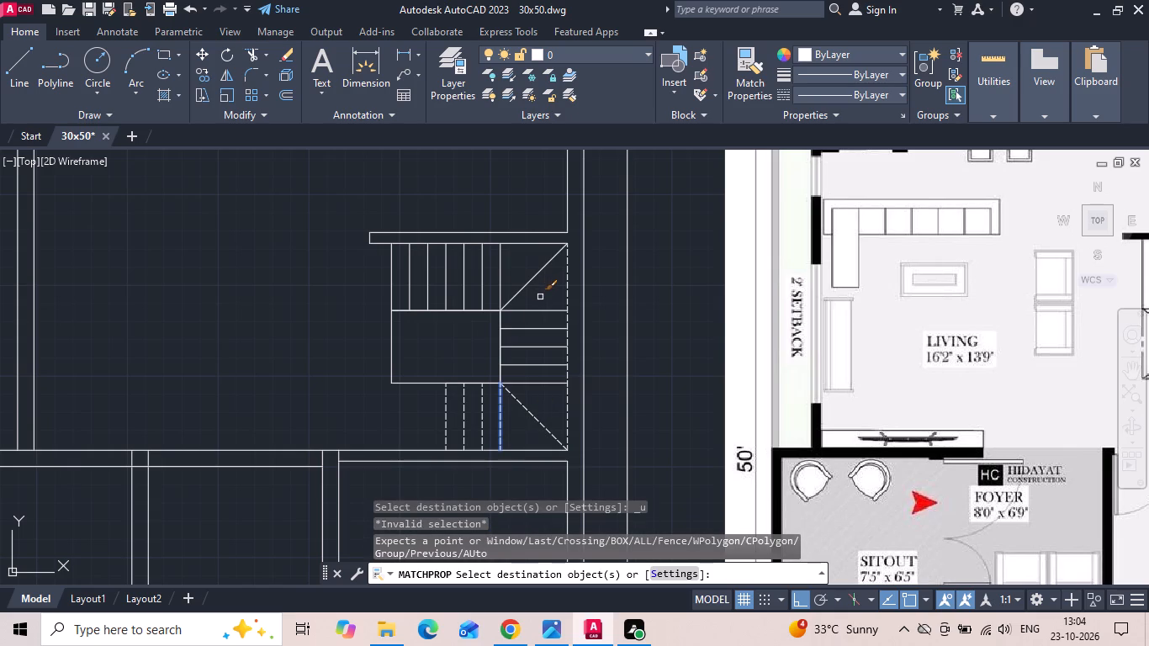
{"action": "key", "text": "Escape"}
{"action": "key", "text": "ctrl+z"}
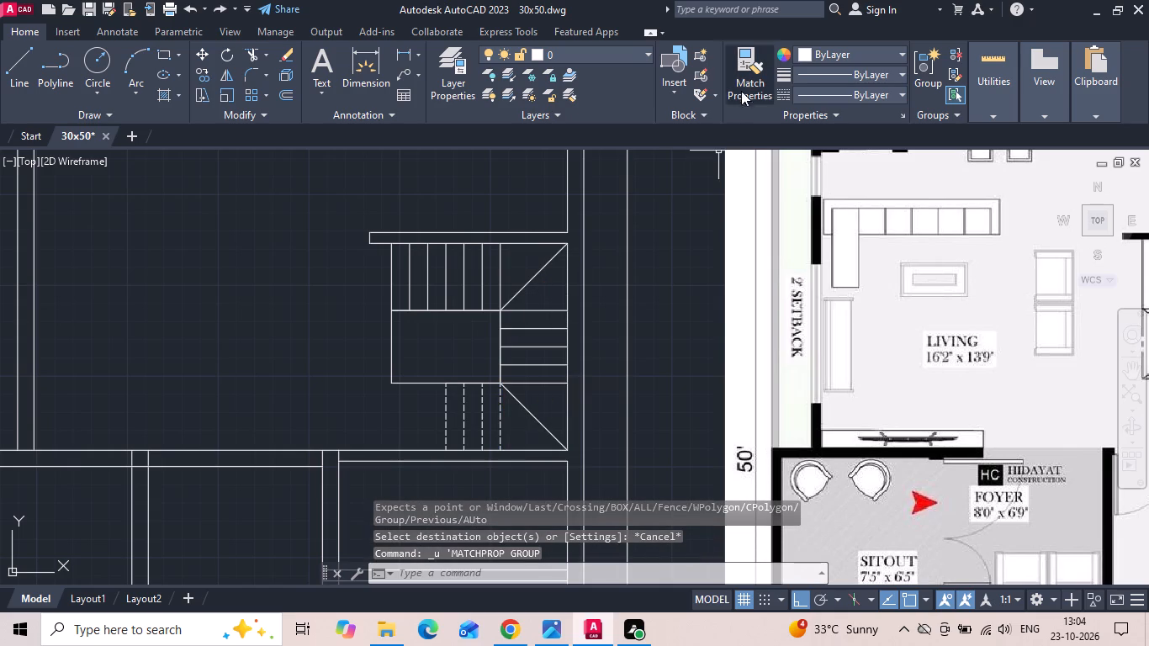
Match the dashed tread line's properties onto the lower and upper landing diagonals and save the drawing.
{"action": "left_click", "coordinate": [744, 80]}
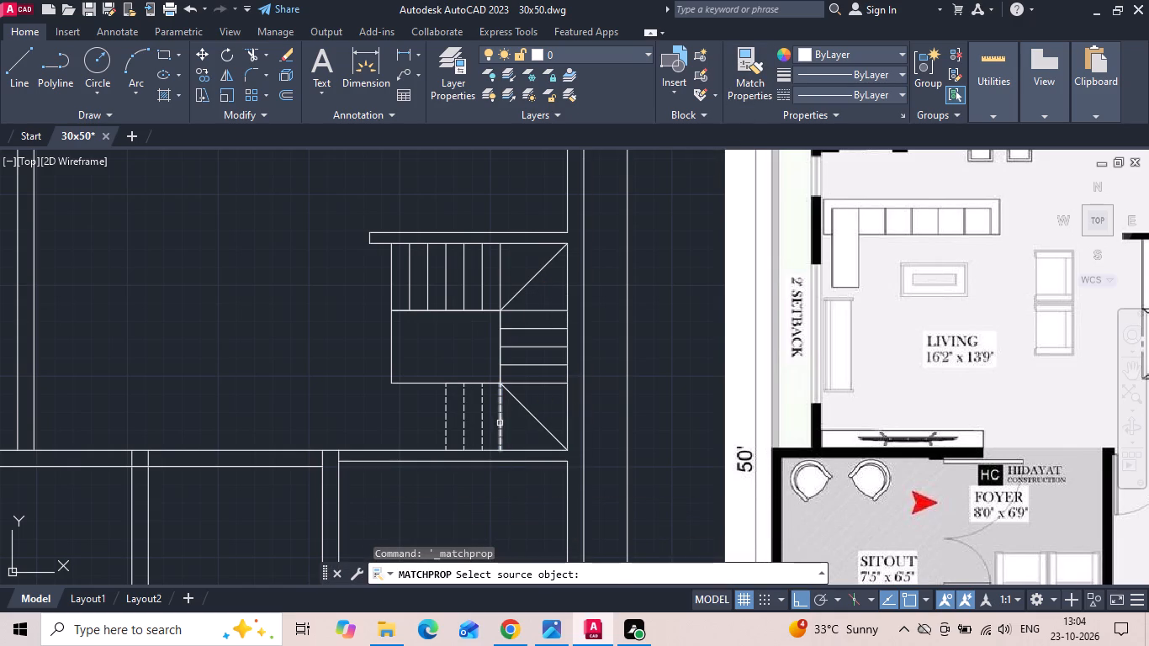
{"action": "left_click", "coordinate": [500, 424]}
{"action": "left_click", "coordinate": [525, 412]}
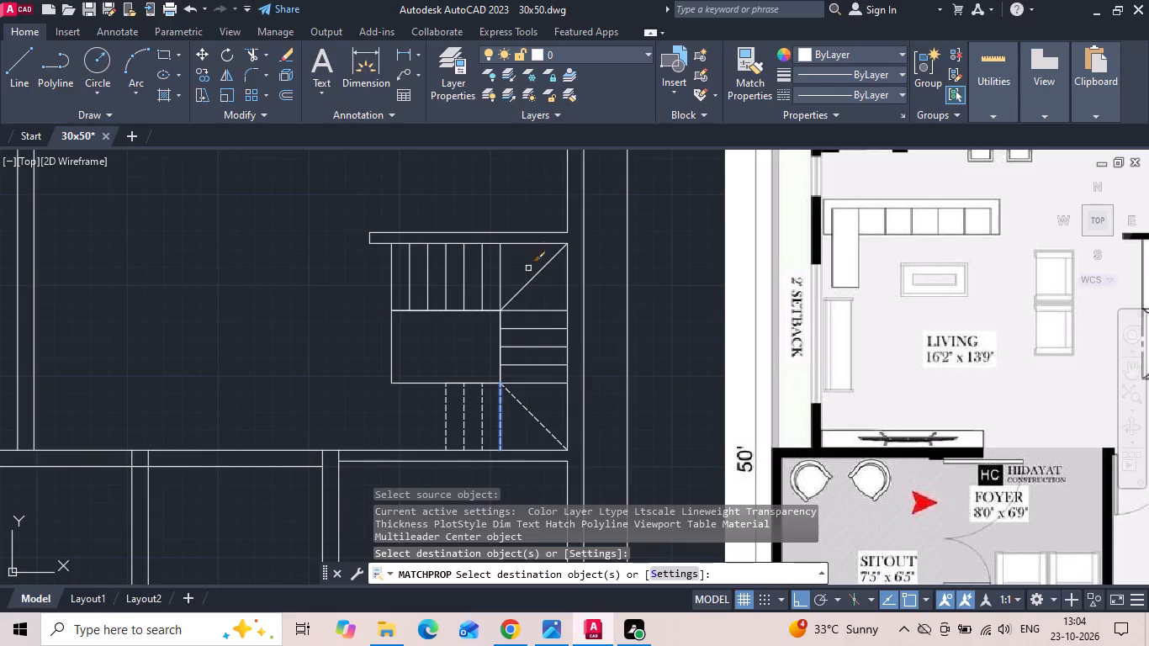
{"action": "left_click", "coordinate": [528, 281]}
{"action": "key", "text": "Escape"}
{"action": "key", "text": "ctrl+s"}
Draw the stair direction line from the upper flight through both landing diagonals' midpoints, ending about 3'-6" into the lower flight, and save.
{"action": "scroll", "coordinate": [478, 307], "scroll_direction": "down", "scroll_amount": 1}
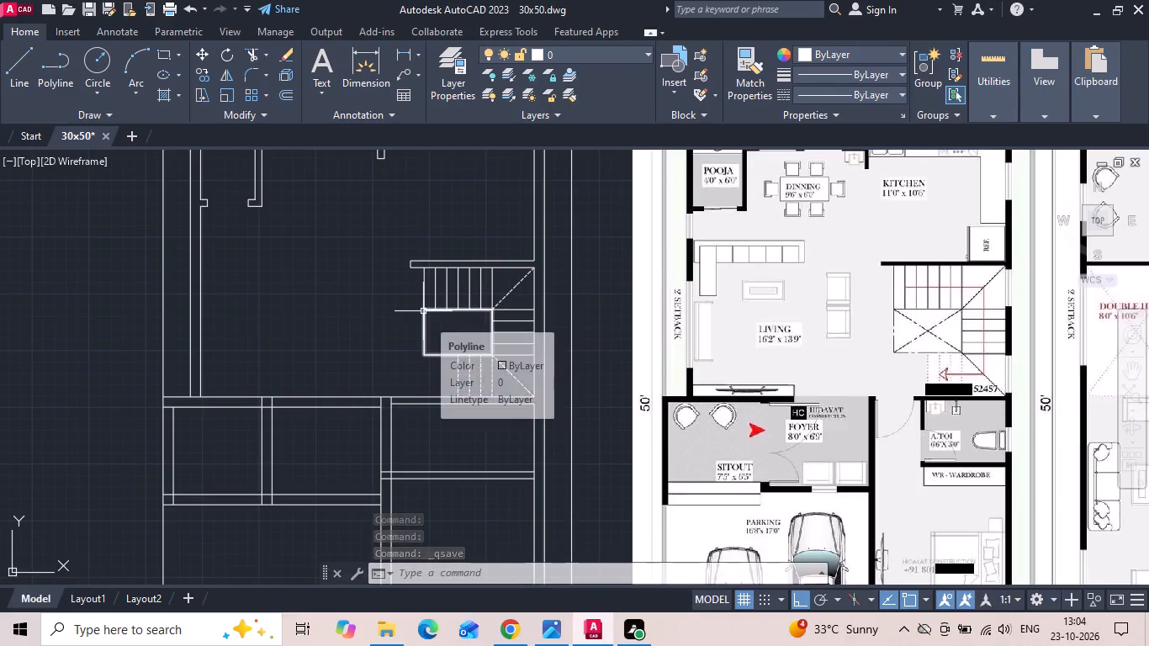
{"action": "type", "text": "l"}
{"action": "key", "text": "space"}
{"action": "scroll", "coordinate": [397, 238], "scroll_direction": "up", "scroll_amount": 1}
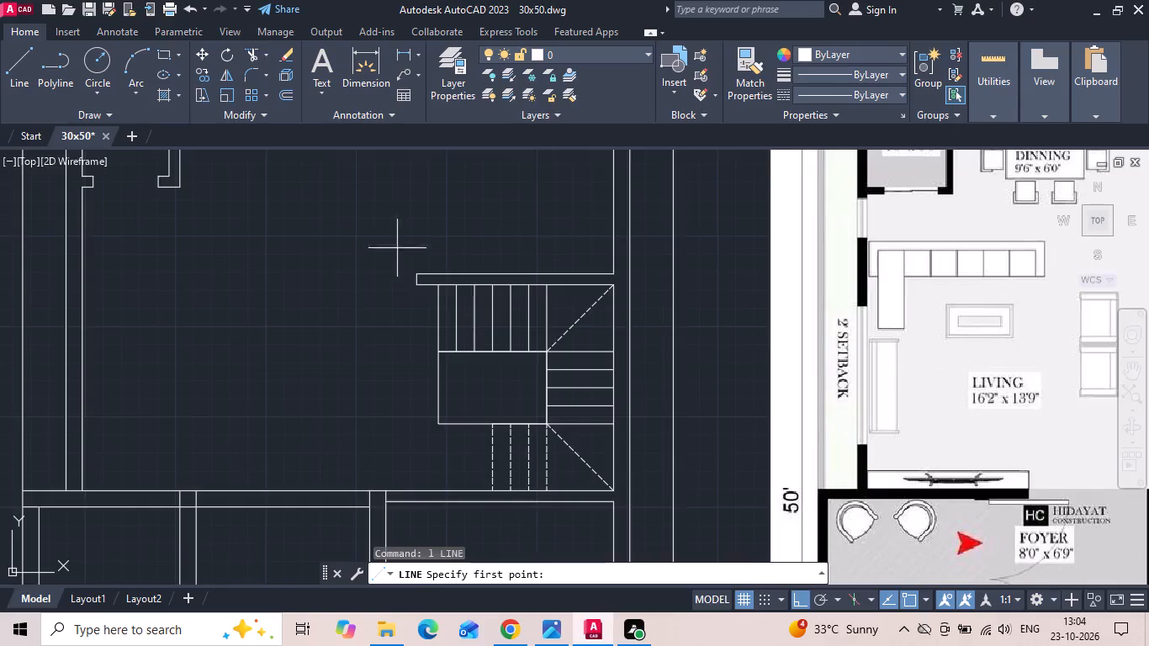
{"action": "scroll", "coordinate": [390, 278], "scroll_direction": "down", "scroll_amount": 1}
{"action": "scroll", "coordinate": [477, 334], "scroll_direction": "up", "scroll_amount": 1}
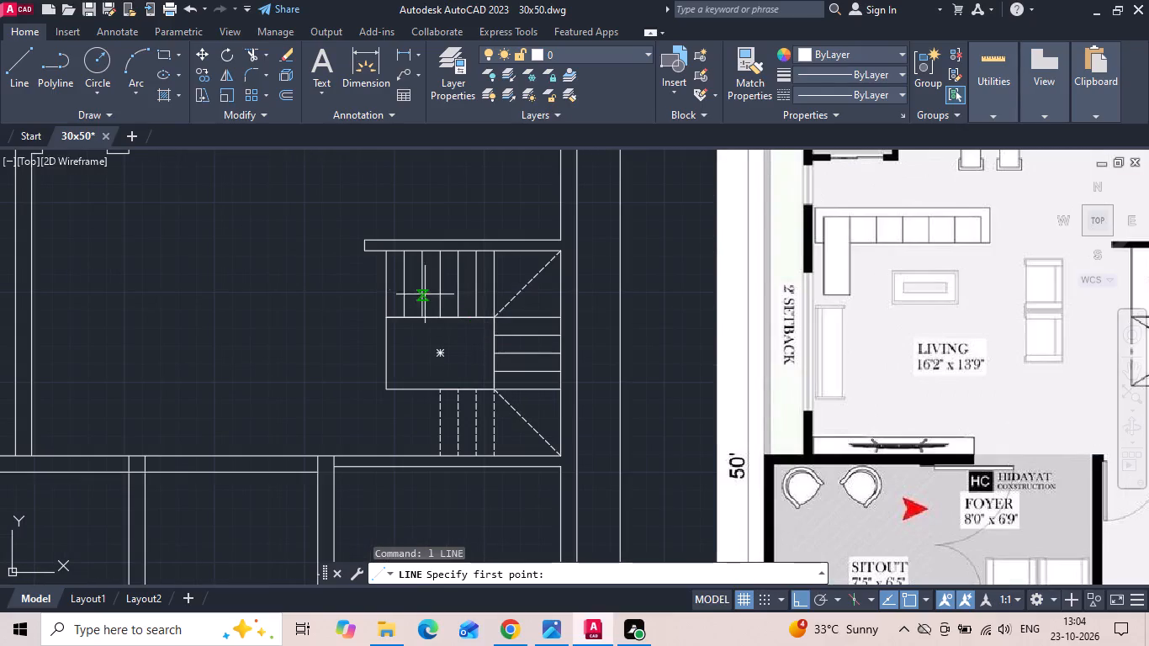
{"action": "left_click", "coordinate": [407, 285]}
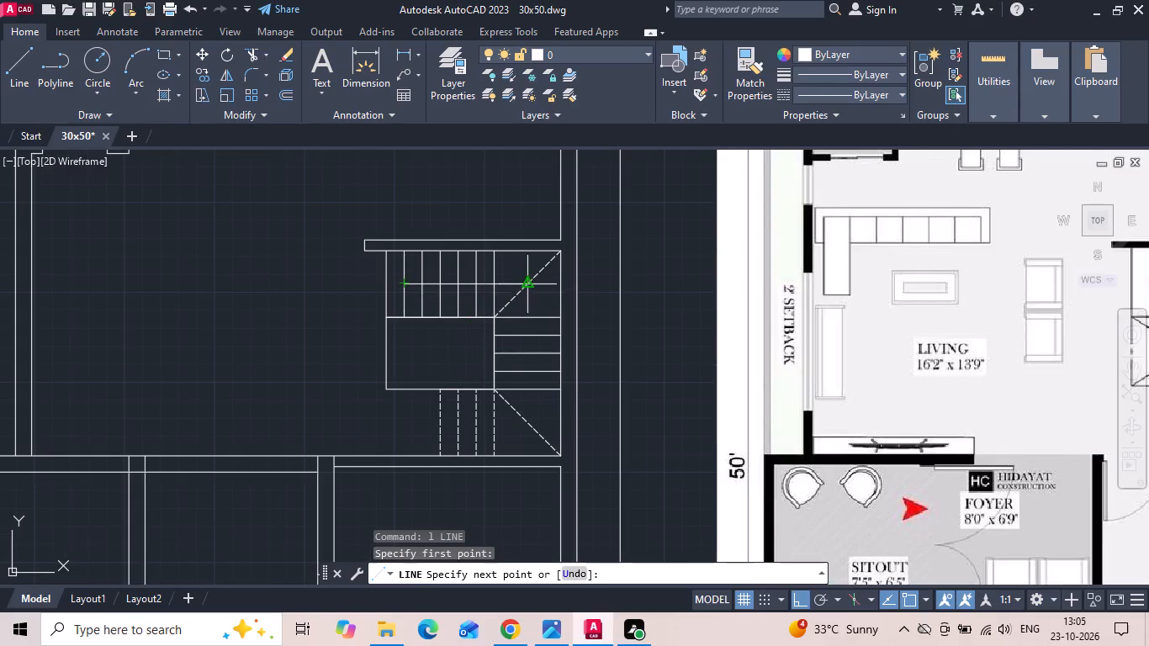
{"action": "left_click", "coordinate": [532, 283]}
{"action": "left_click", "coordinate": [525, 426]}
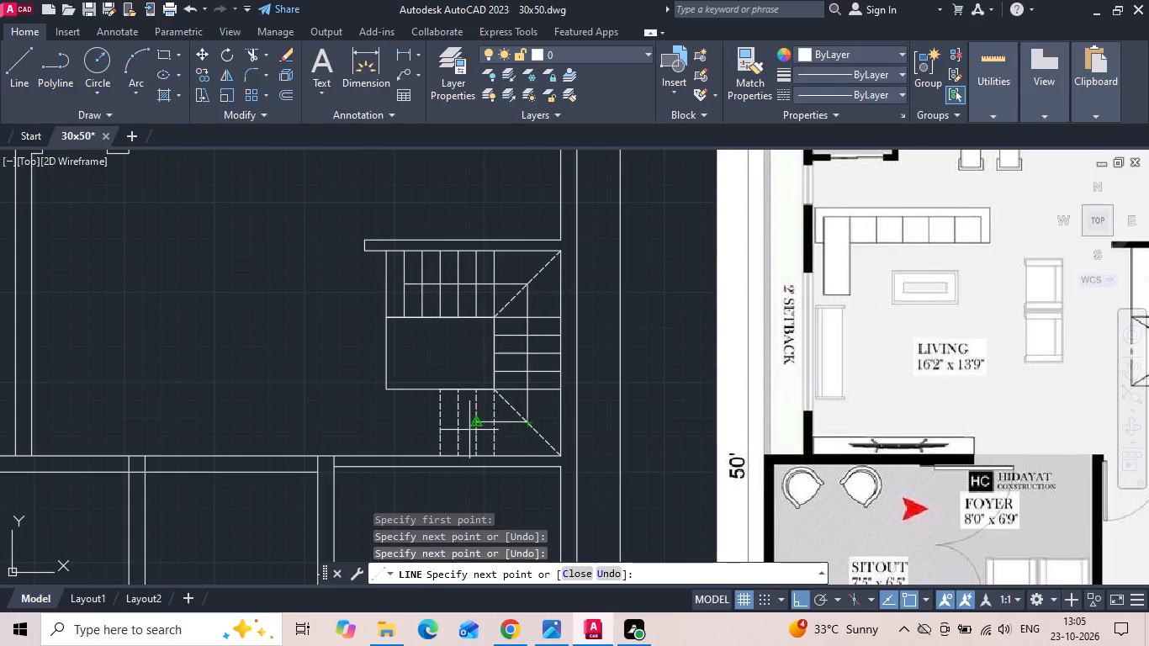
{"action": "scroll", "coordinate": [469, 430], "scroll_direction": "up", "scroll_amount": 2}
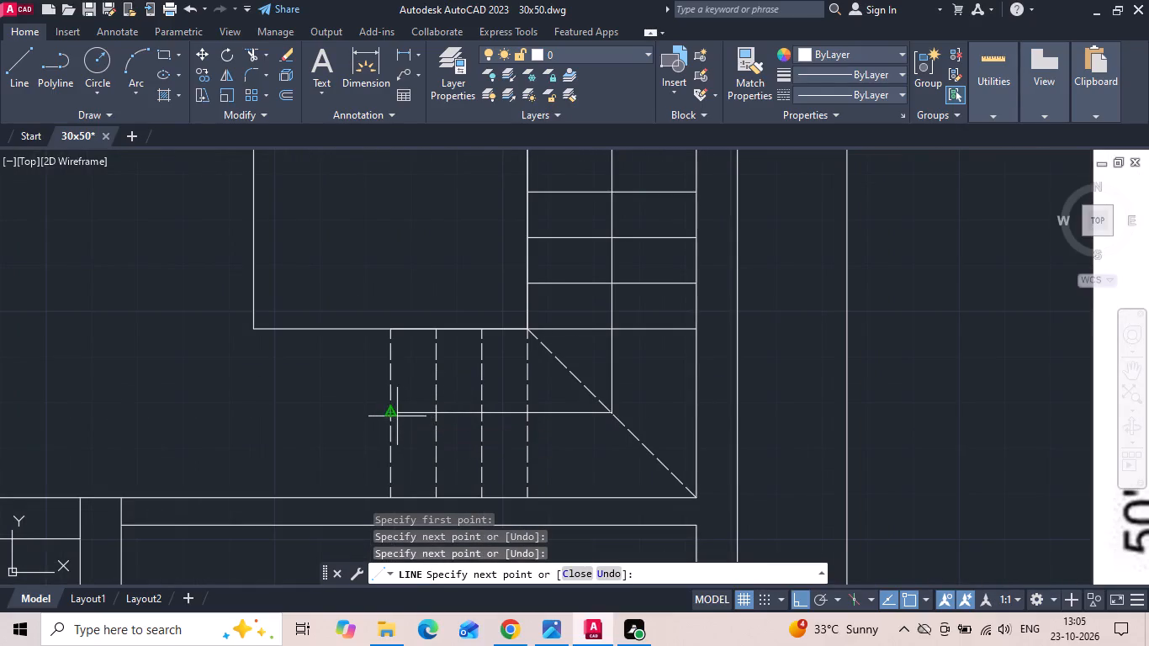
{"action": "scroll", "coordinate": [401, 414], "scroll_direction": "up", "scroll_amount": 2}
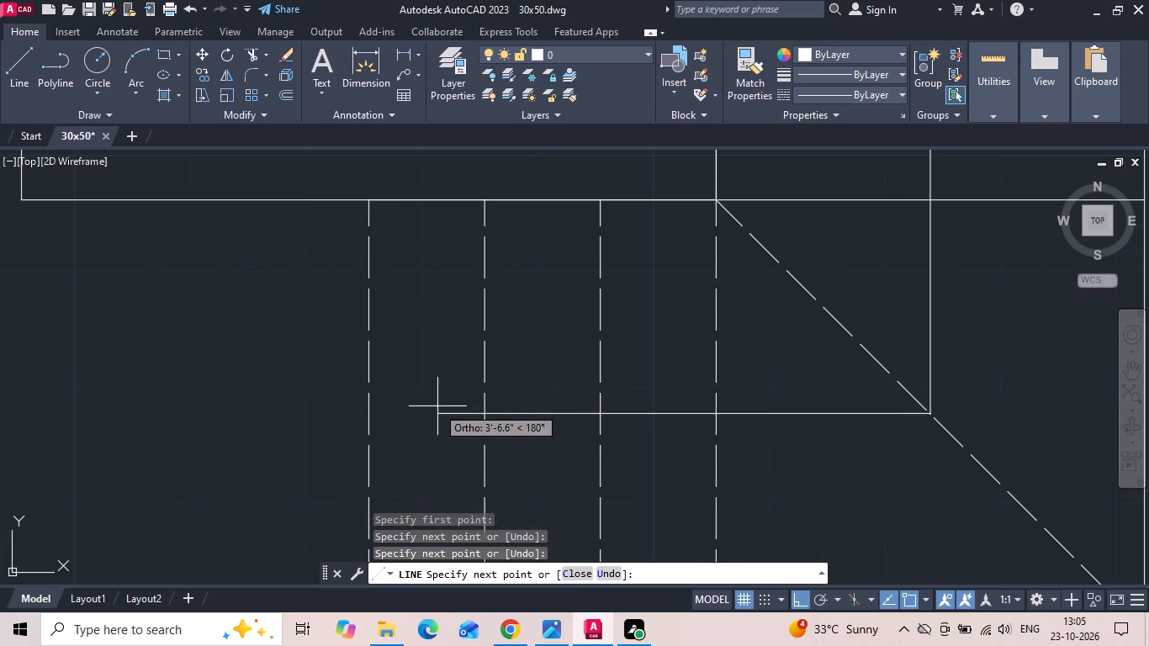
{"action": "left_click", "coordinate": [440, 405]}
{"action": "key", "text": "Escape"}
{"action": "key", "text": "ctrl+s"}
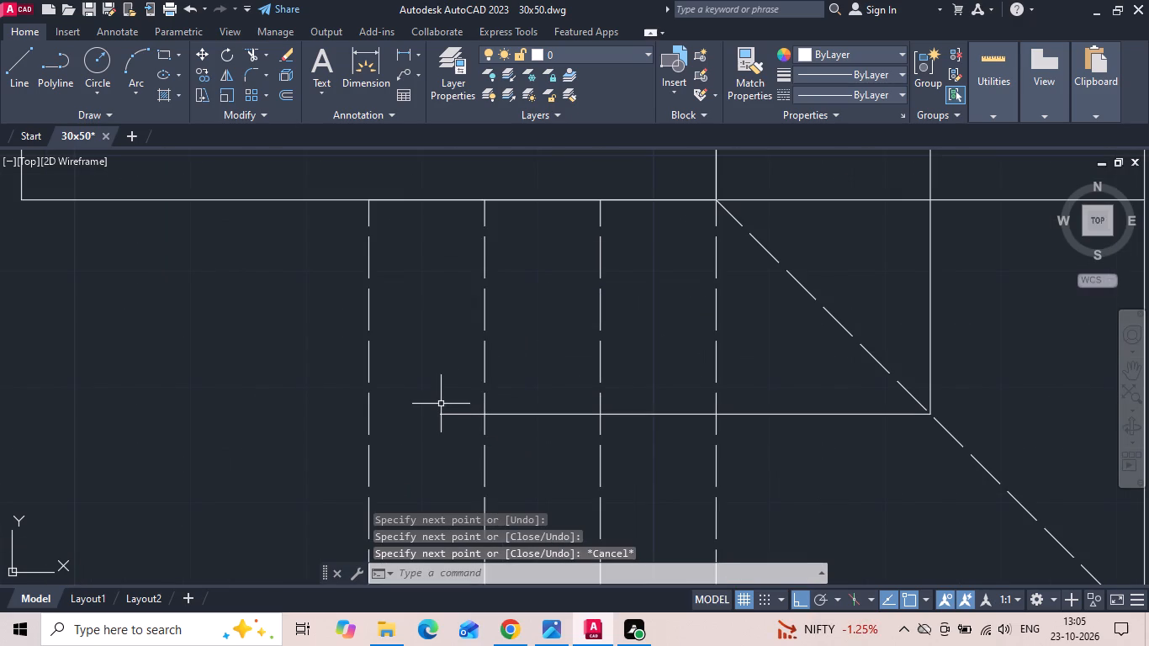
Draw a 3-sided inscribed polygon centred on the direction line's lower-flight end as an arrowhead pointing away from the landing.
{"action": "type", "text": "pol"}
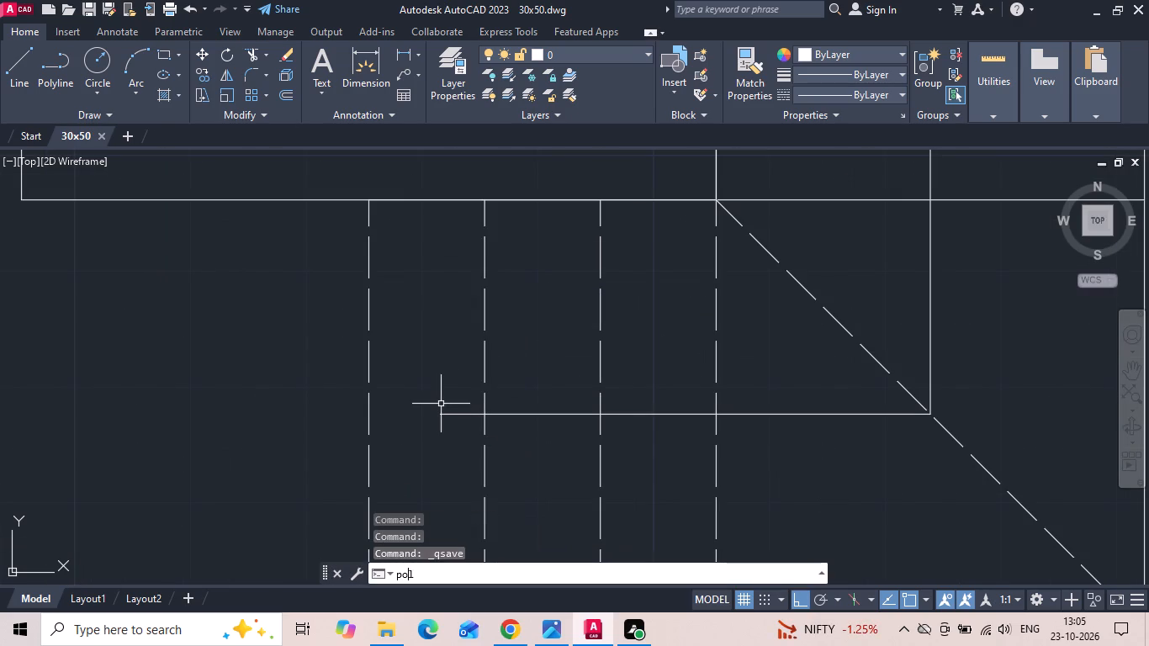
{"action": "key", "text": "space"}
{"action": "type", "text": "3"}
{"action": "key", "text": "space"}
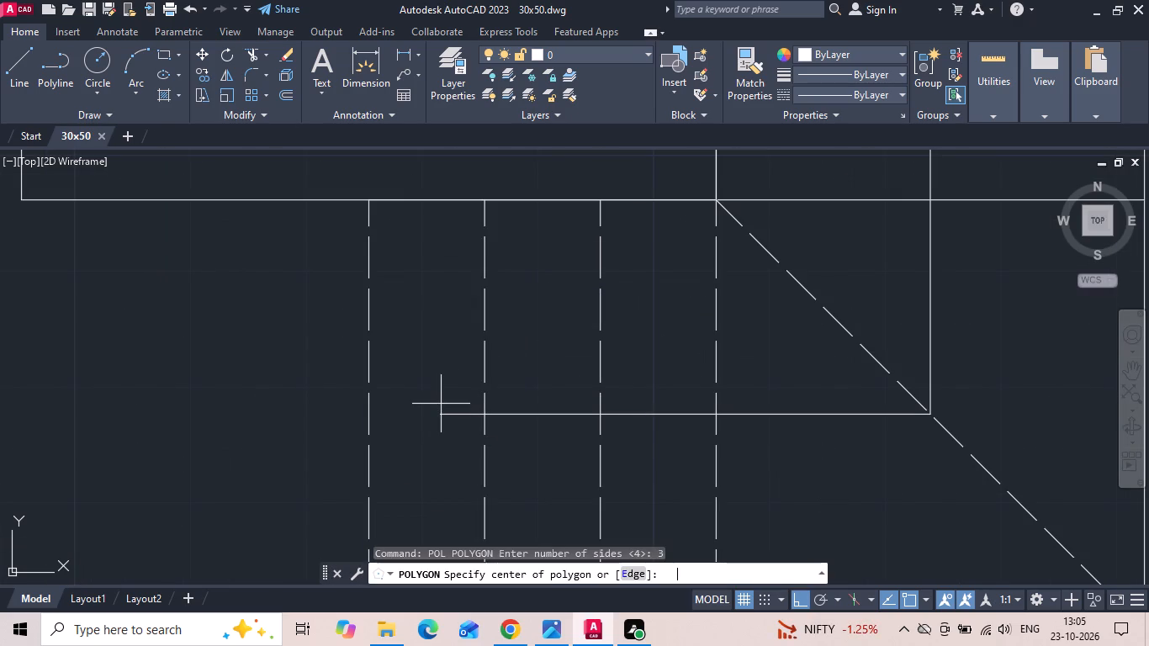
{"action": "left_click", "coordinate": [442, 416]}
{"action": "key", "text": "space"}
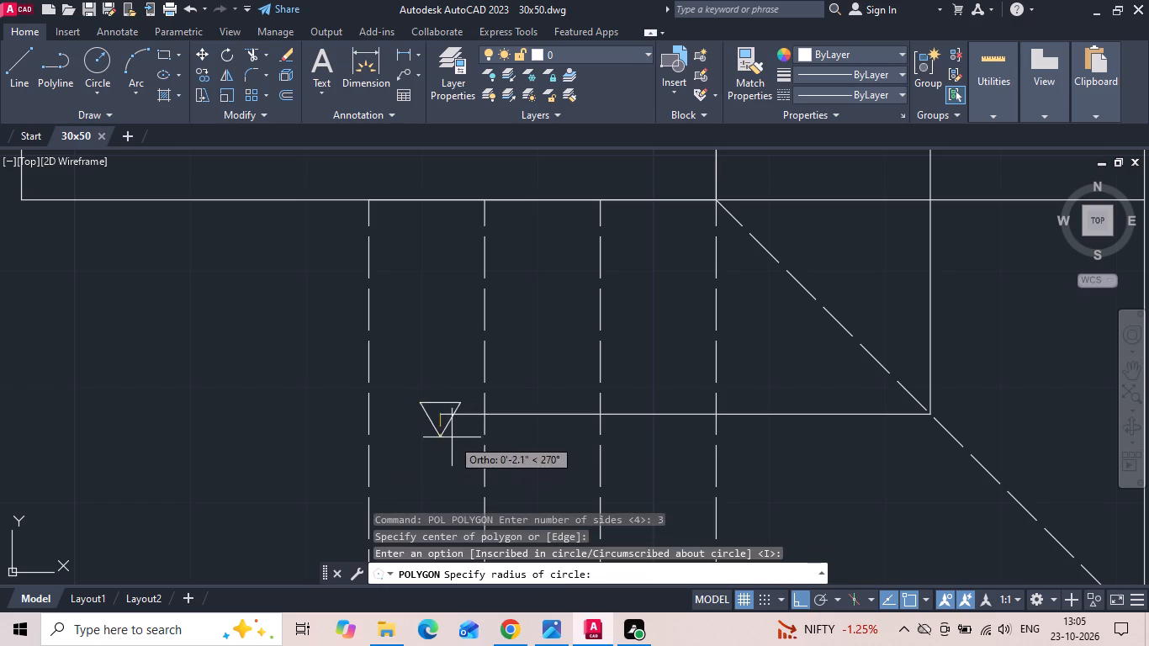
{"action": "scroll", "coordinate": [447, 381], "scroll_direction": "up", "scroll_amount": 1}
{"action": "scroll", "coordinate": [450, 458], "scroll_direction": "up", "scroll_amount": 1}
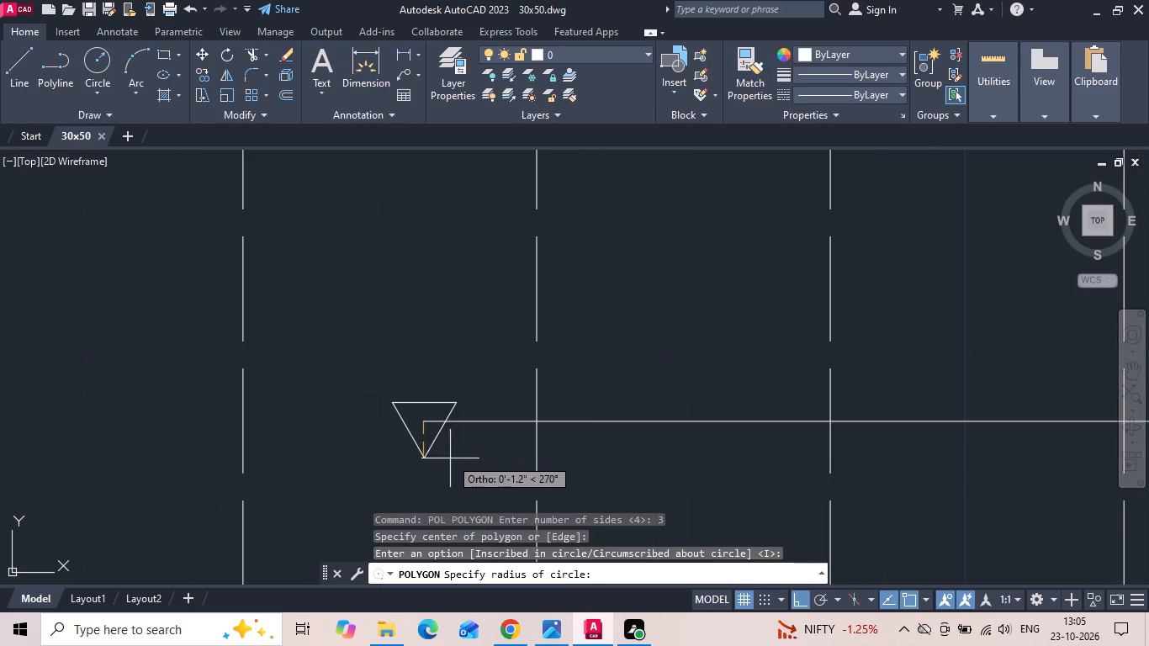
{"action": "left_click", "coordinate": [360, 407]}
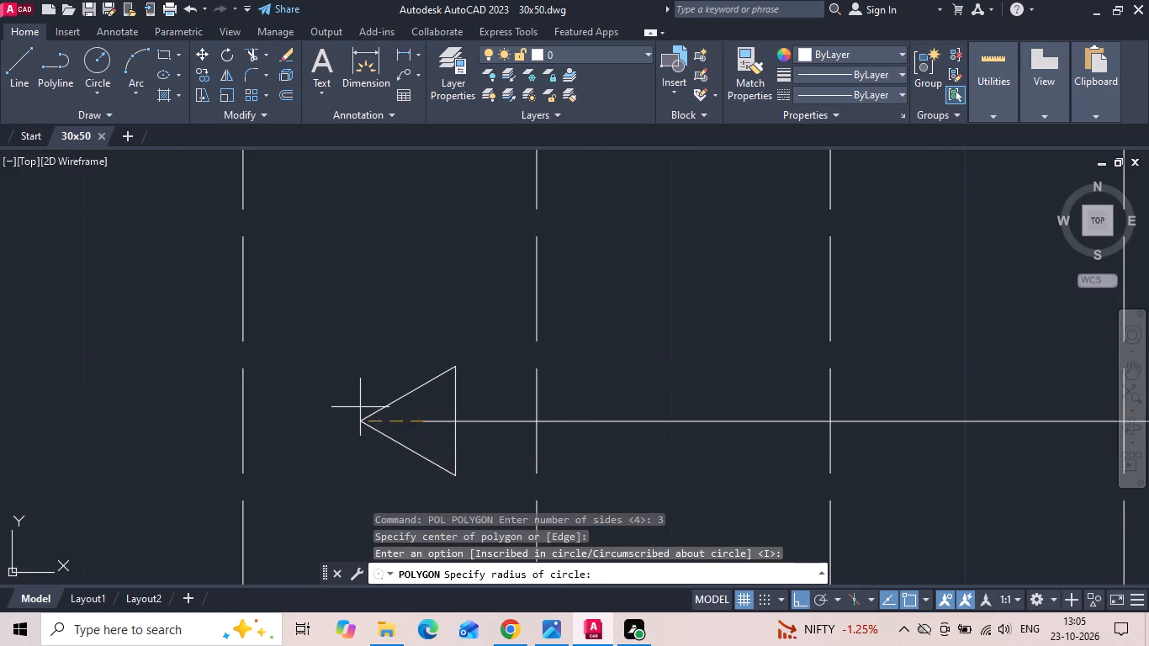
{"action": "key", "text": "Escape"}
Trim the part of the direction line inside the triangular arrowhead and save the drawing.
{"action": "type", "text": "tr"}
{"action": "key", "text": "space"}
{"action": "key", "text": "space"}
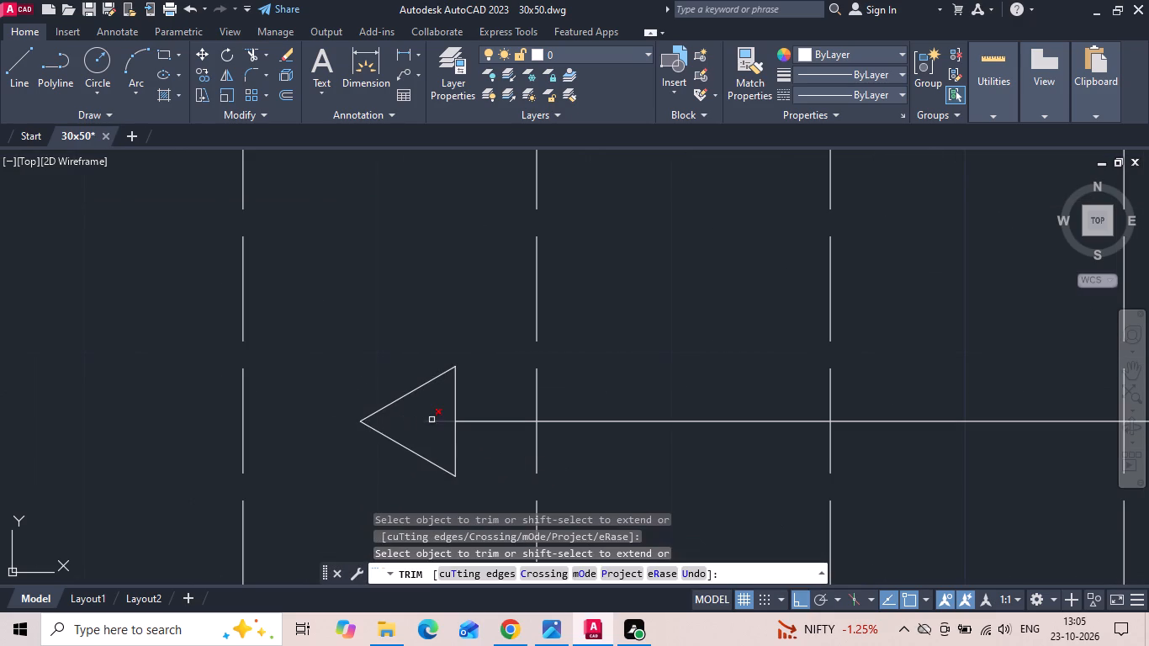
{"action": "left_click", "coordinate": [435, 420]}
{"action": "key", "text": "Escape"}
{"action": "key", "text": "ctrl+s"}
Join the three segments of the stair direction line into one polyline.
{"action": "scroll", "coordinate": [442, 388], "scroll_direction": "down", "scroll_amount": 1}
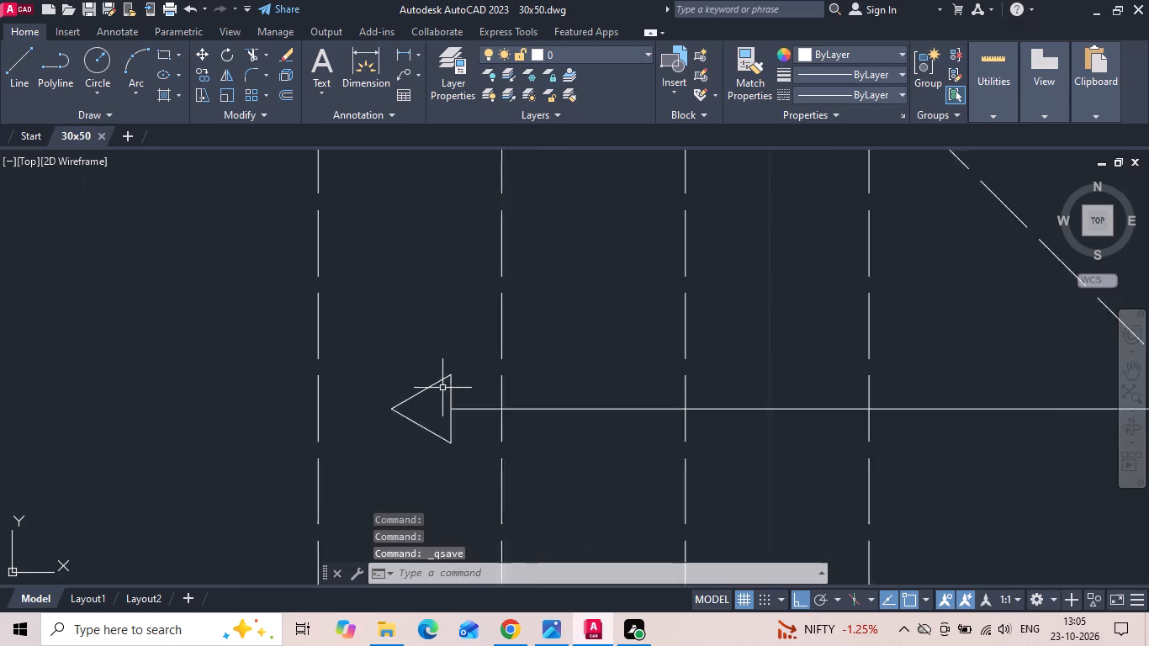
{"action": "scroll", "coordinate": [442, 388], "scroll_direction": "down", "scroll_amount": 2}
{"action": "type", "text": "j"}
{"action": "key", "text": "space"}
{"action": "scroll", "coordinate": [414, 415], "scroll_direction": "down", "scroll_amount": 2}
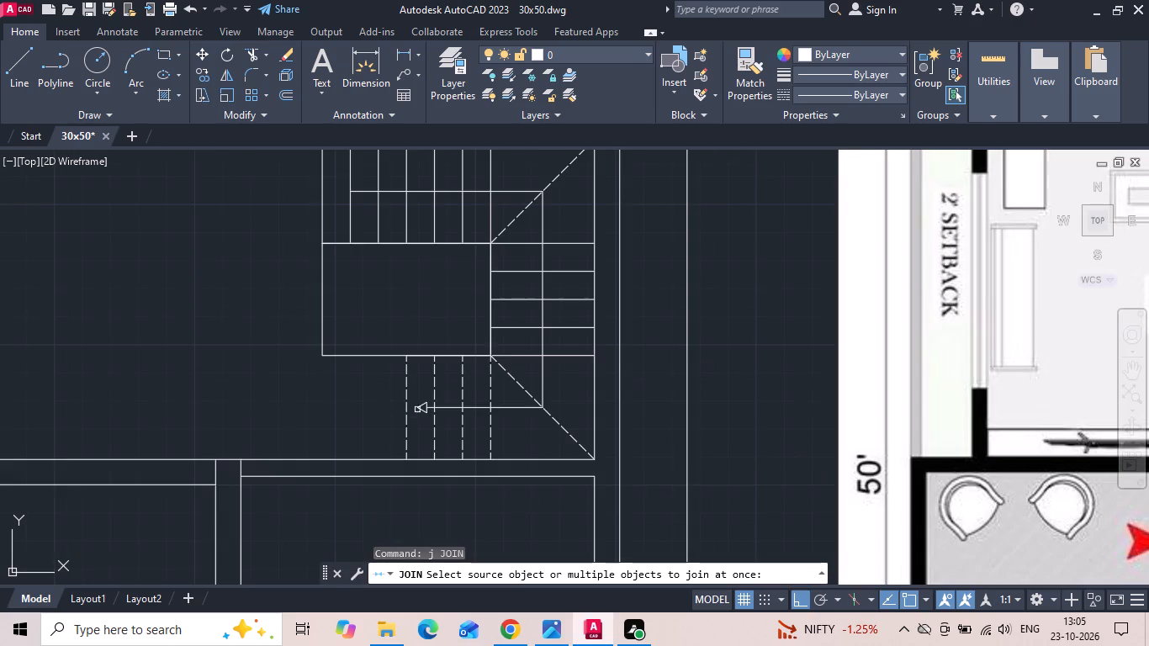
{"action": "left_click", "coordinate": [500, 189]}
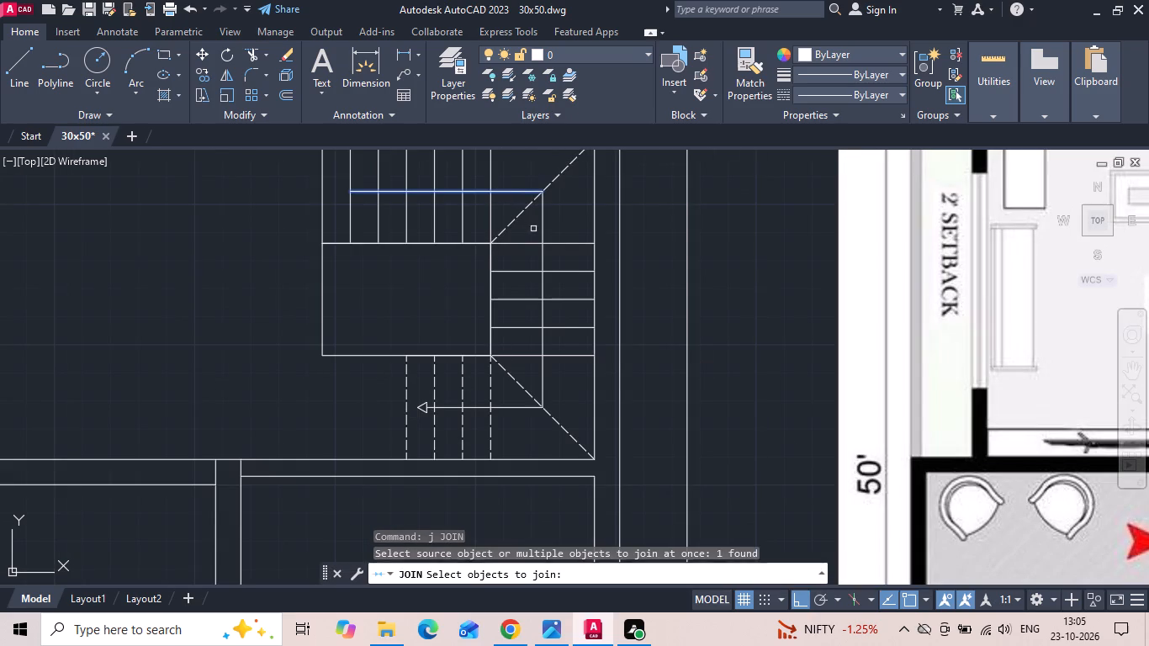
{"action": "left_click", "coordinate": [542, 223]}
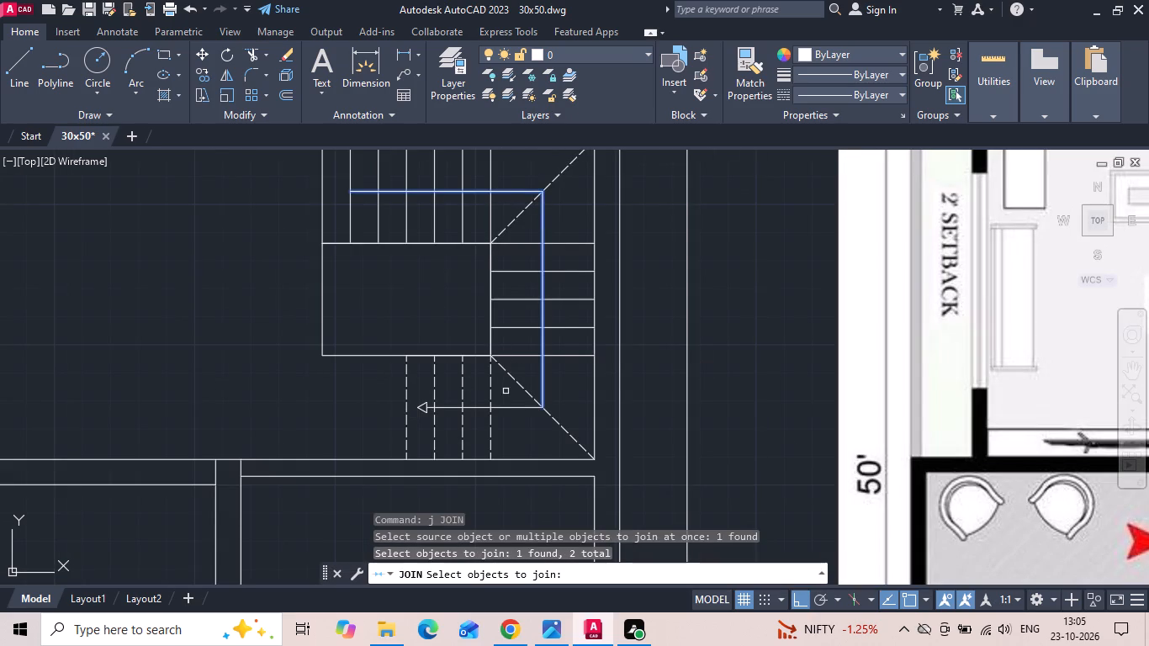
{"action": "left_click", "coordinate": [509, 406]}
{"action": "key", "text": "space"}
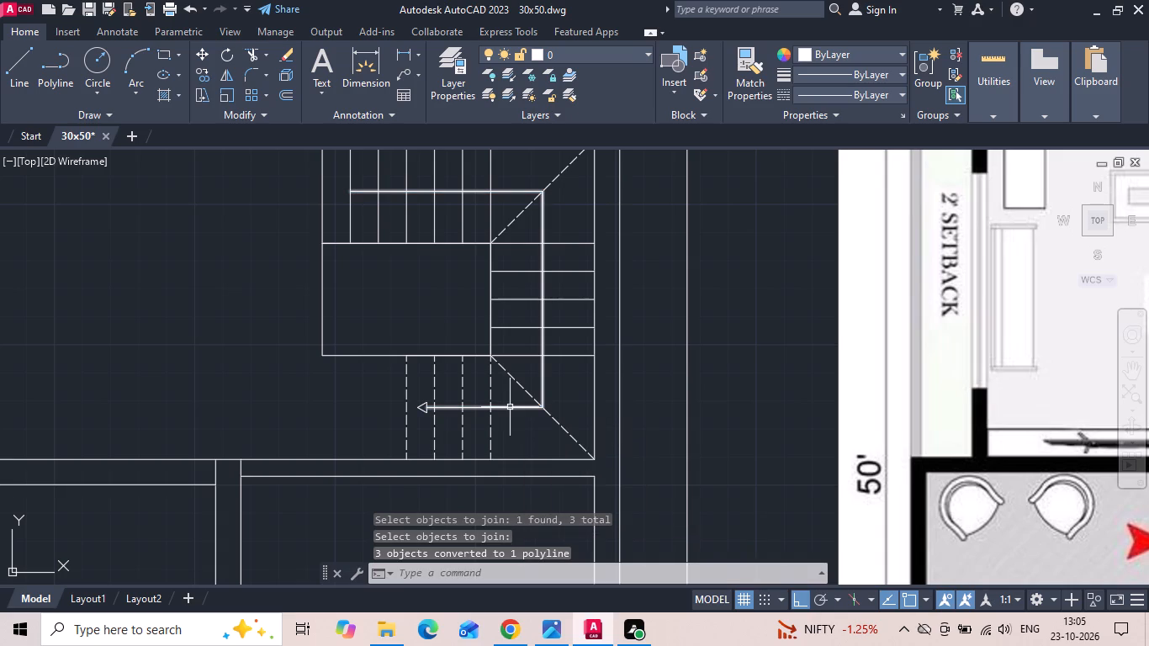
Set the stair direction polyline's colour to red and save the drawing.
{"action": "scroll", "coordinate": [515, 421], "scroll_direction": "down", "scroll_amount": 1}
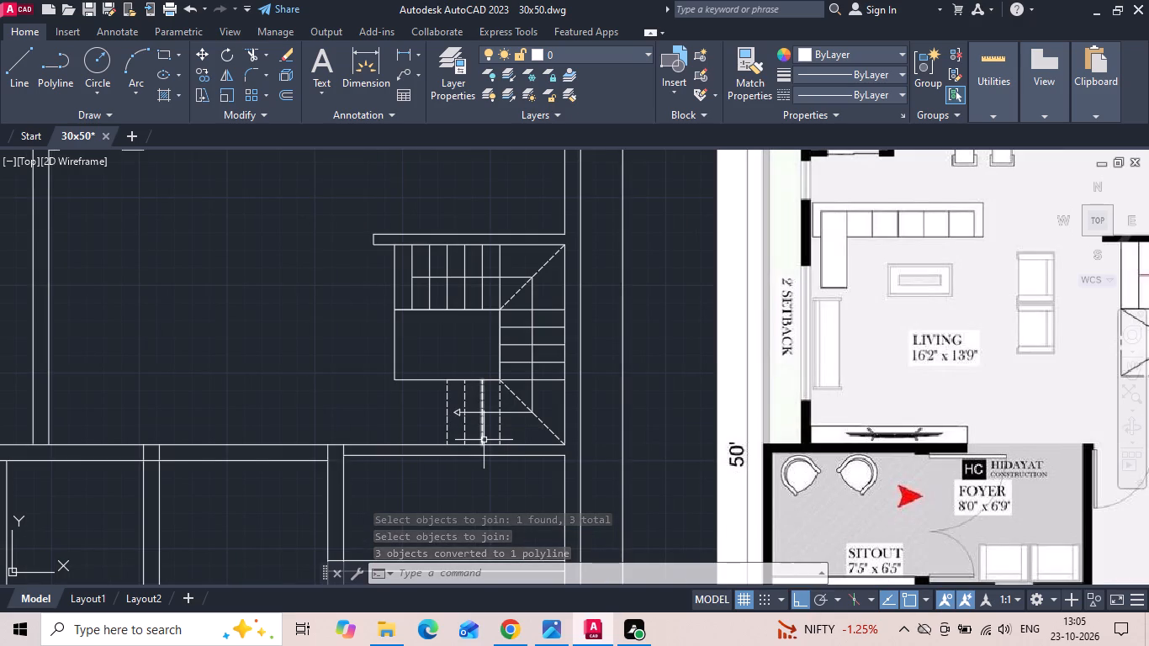
{"action": "left_click", "coordinate": [459, 276]}
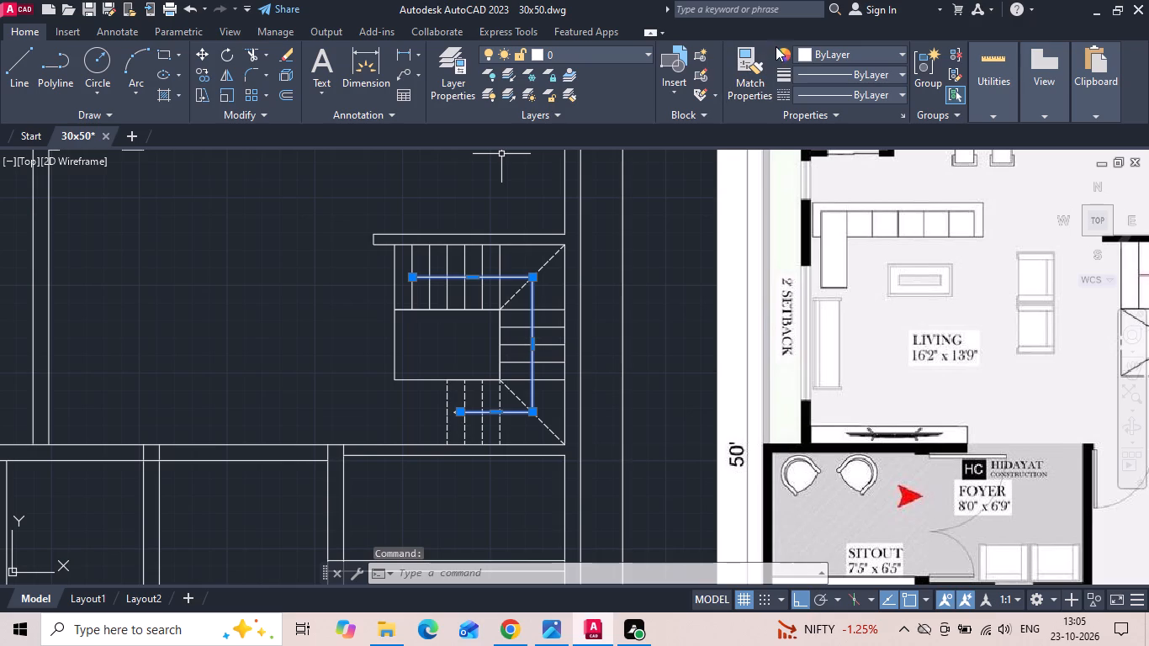
{"action": "left_click", "coordinate": [809, 50]}
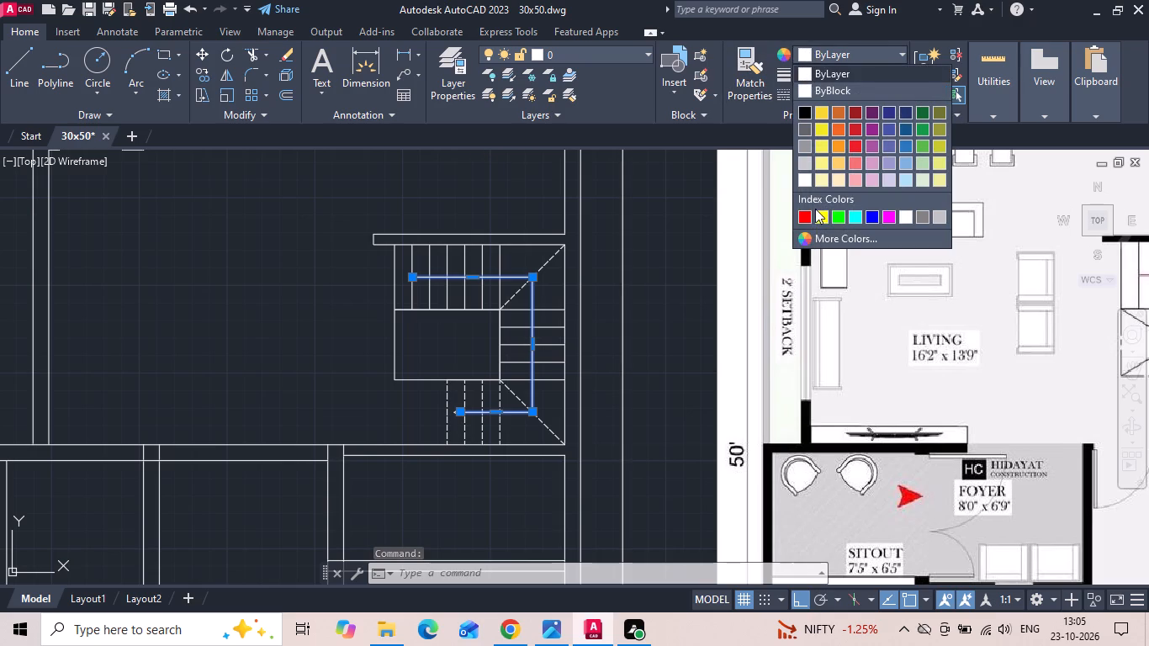
{"action": "left_click", "coordinate": [799, 220]}
{"action": "key", "text": "Escape"}
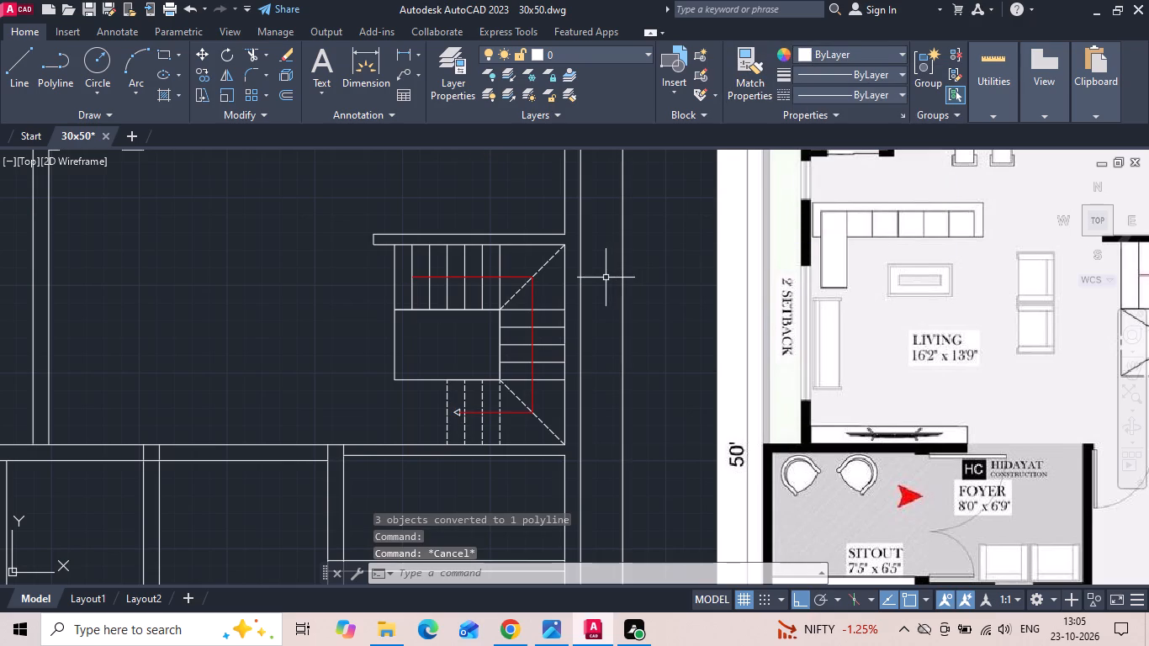
{"action": "key", "text": "ctrl+s"}
{"action": "key", "text": "ctrl+s"}
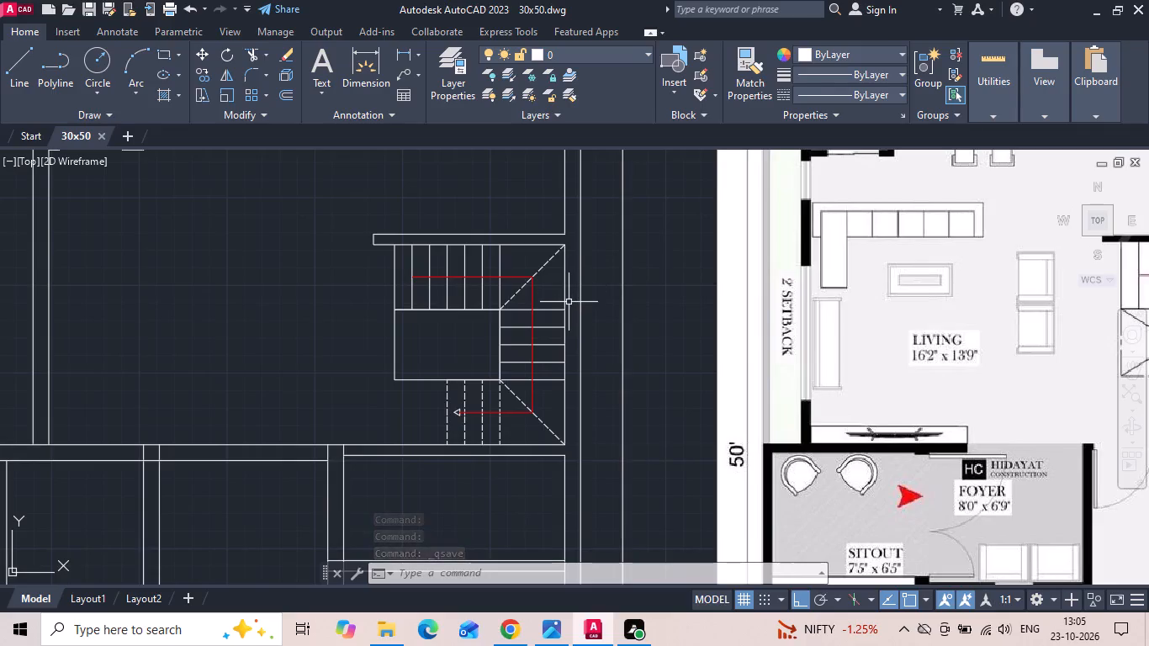
Trim the wall lines crossing the sitout's upper outer corner and the base of the living room's outer side wall.
{"action": "scroll", "coordinate": [569, 309], "scroll_direction": "down", "scroll_amount": 1}
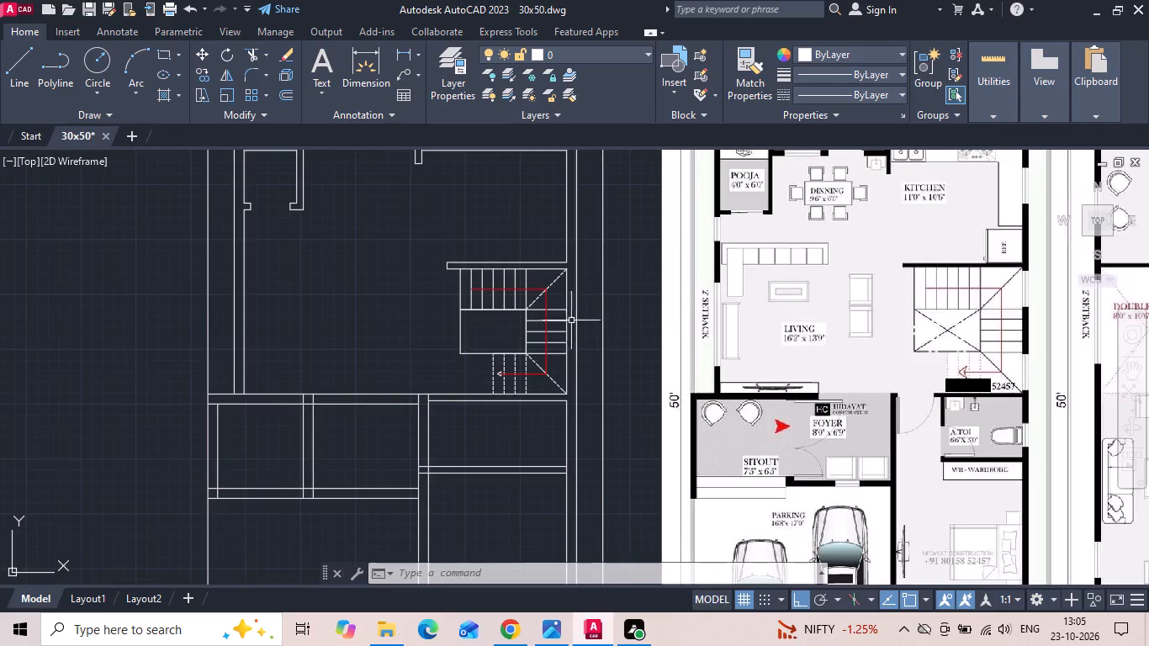
{"action": "middle_click_drag", "start_coordinate": [491, 389], "coordinate": [502, 353]}
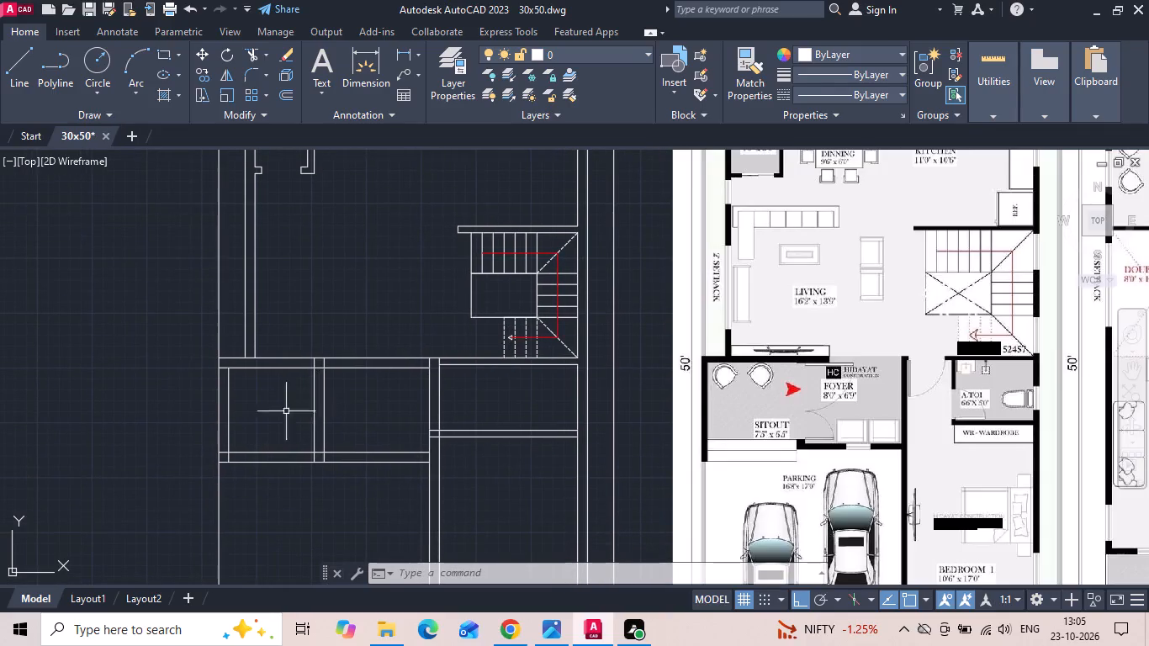
{"action": "key", "text": "t"}
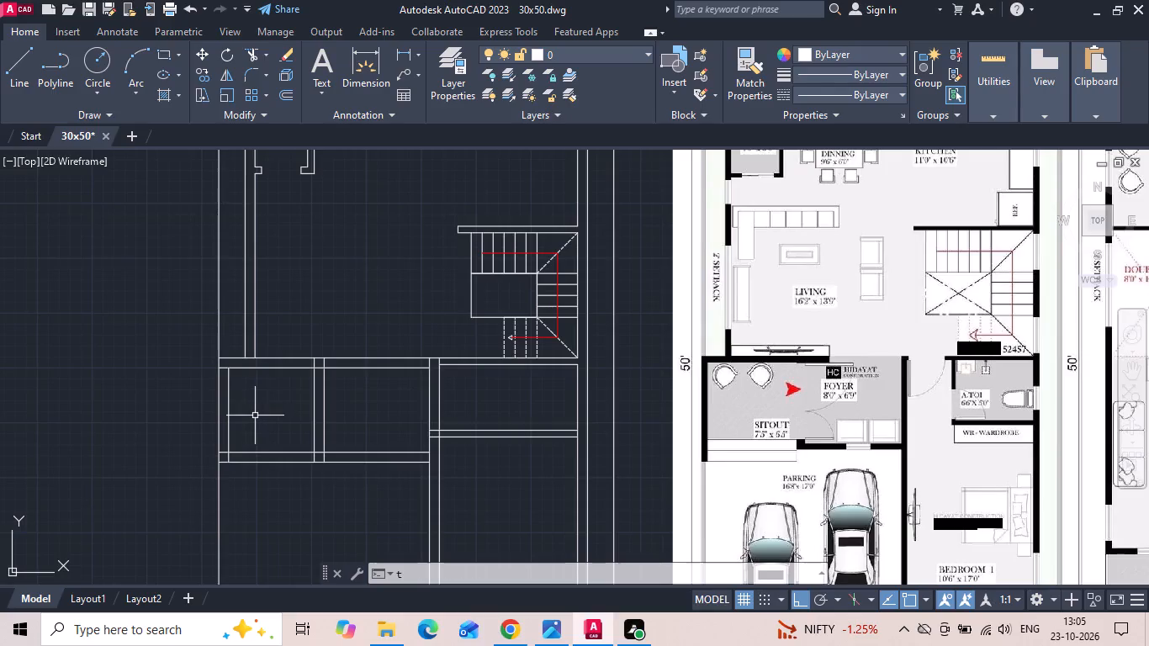
{"action": "key", "text": "r"}
{"action": "key", "text": "space"}
{"action": "key", "text": "space"}
{"action": "scroll", "coordinate": [227, 373], "scroll_direction": "up", "scroll_amount": 1}
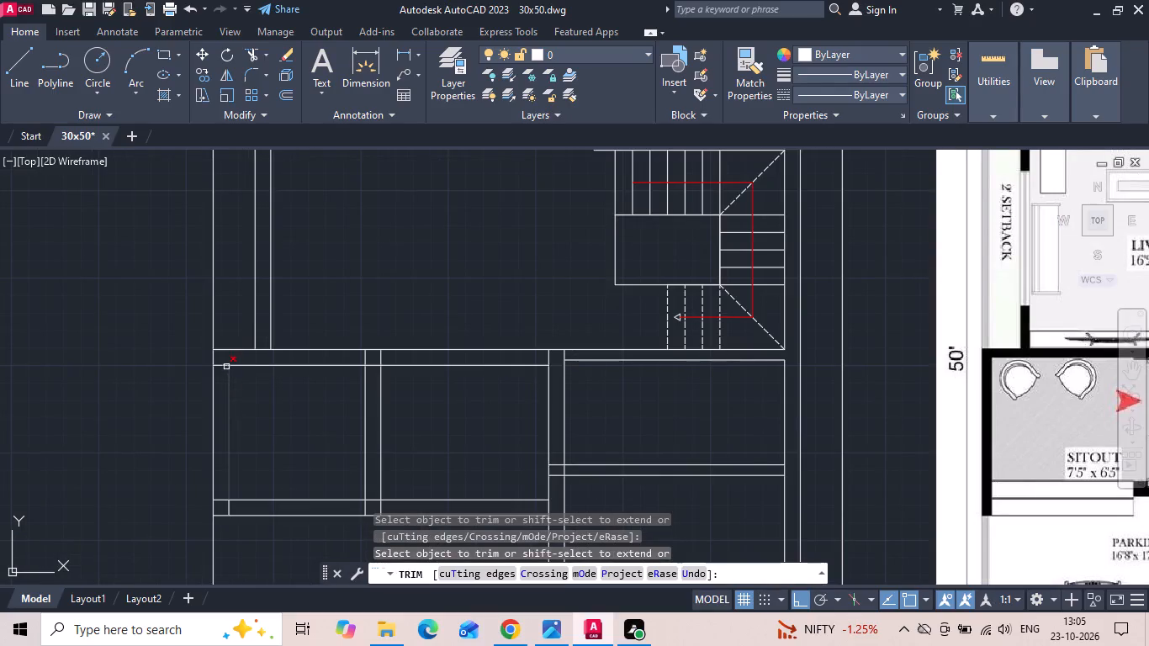
{"action": "left_click", "coordinate": [225, 364]}
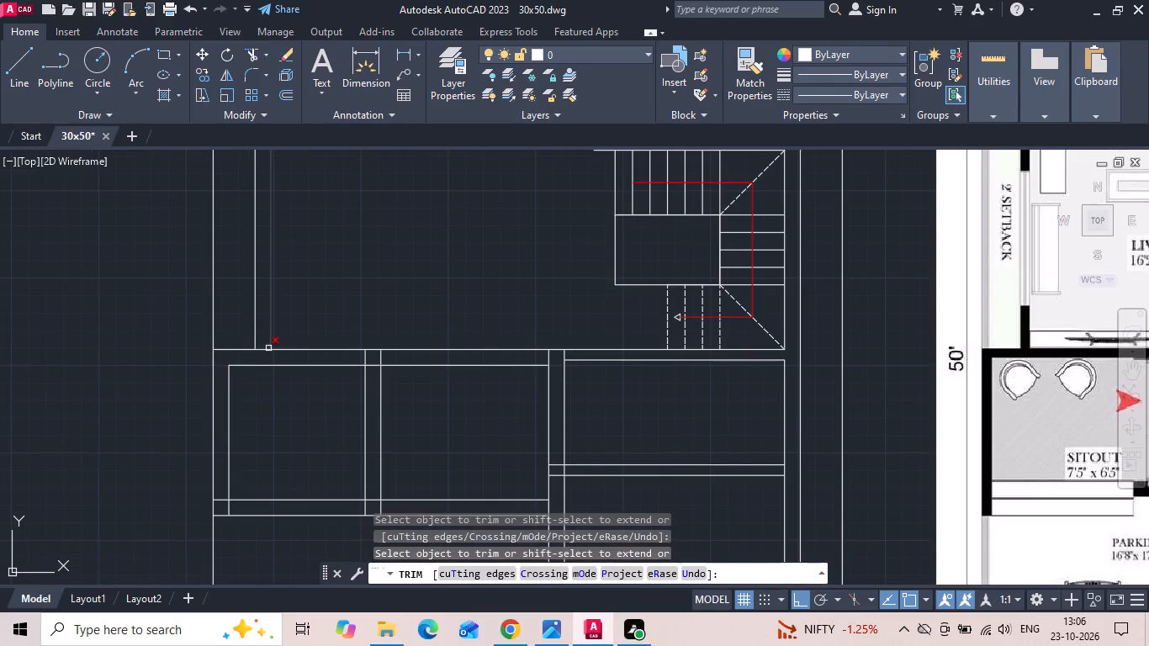
{"action": "left_click", "coordinate": [267, 348]}
Trim both front wall lines across the sitout opening and the leftover line at the side wall's end, and save.
{"action": "scroll", "coordinate": [266, 348], "scroll_direction": "down", "scroll_amount": 1}
{"action": "middle_click_drag", "start_coordinate": [283, 389], "coordinate": [296, 352]}
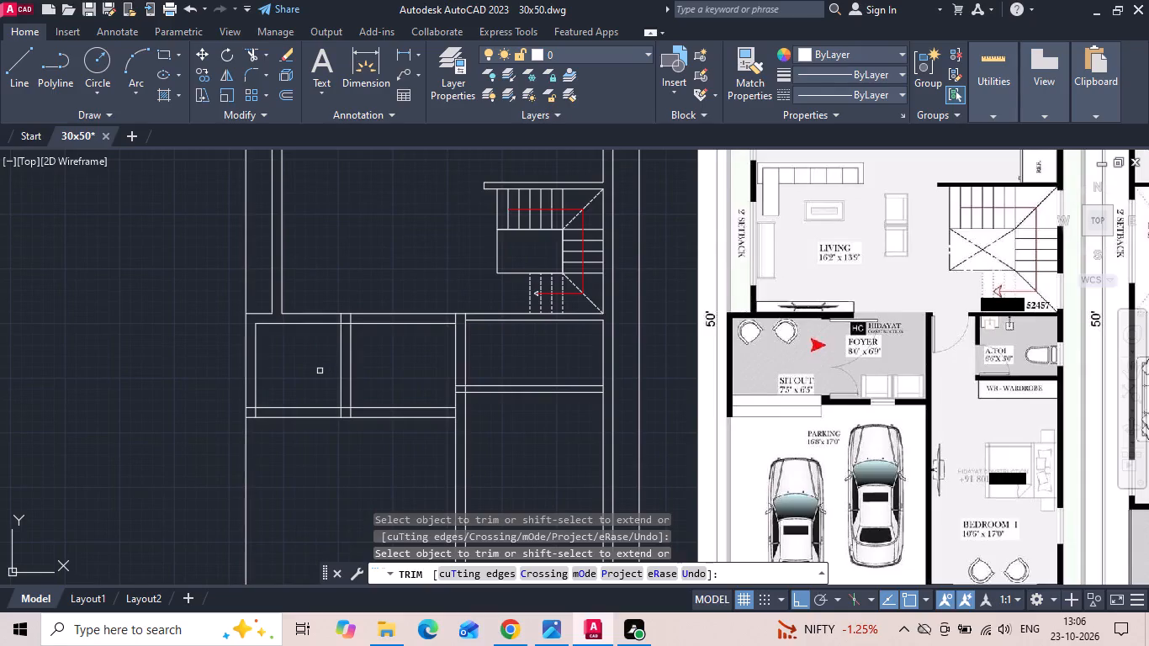
{"action": "left_click_drag", "start_coordinate": [313, 376], "coordinate": [313, 390]}
{"action": "left_click", "coordinate": [300, 453]}
{"action": "scroll", "coordinate": [258, 417], "scroll_direction": "up", "scroll_amount": 1}
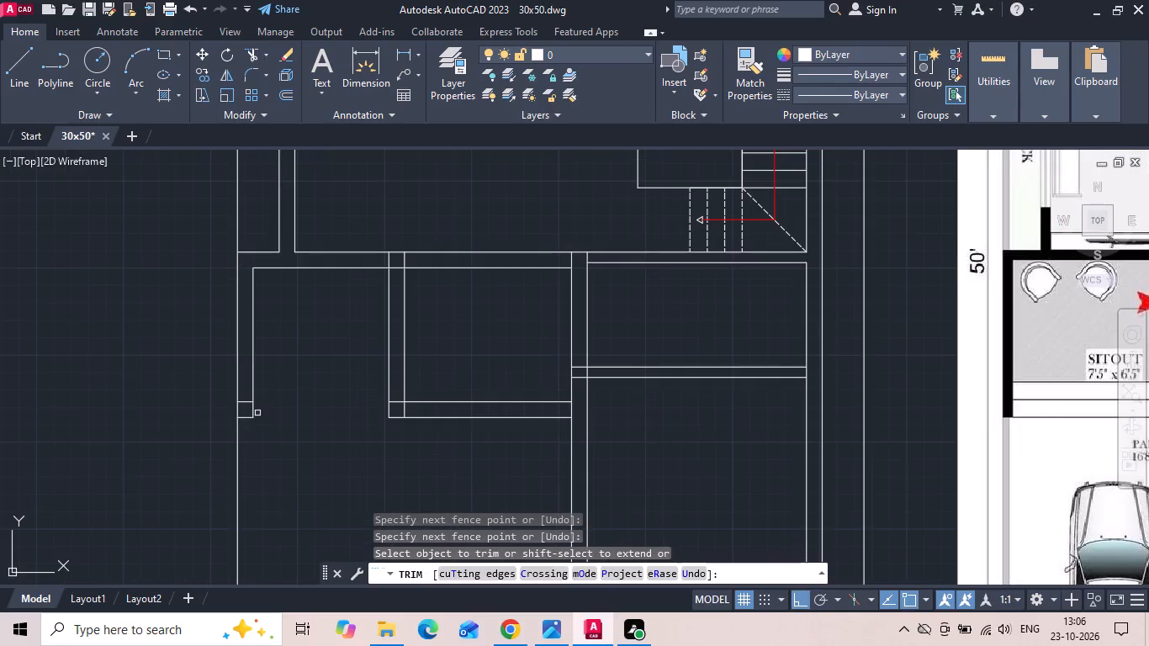
{"action": "left_click", "coordinate": [246, 400]}
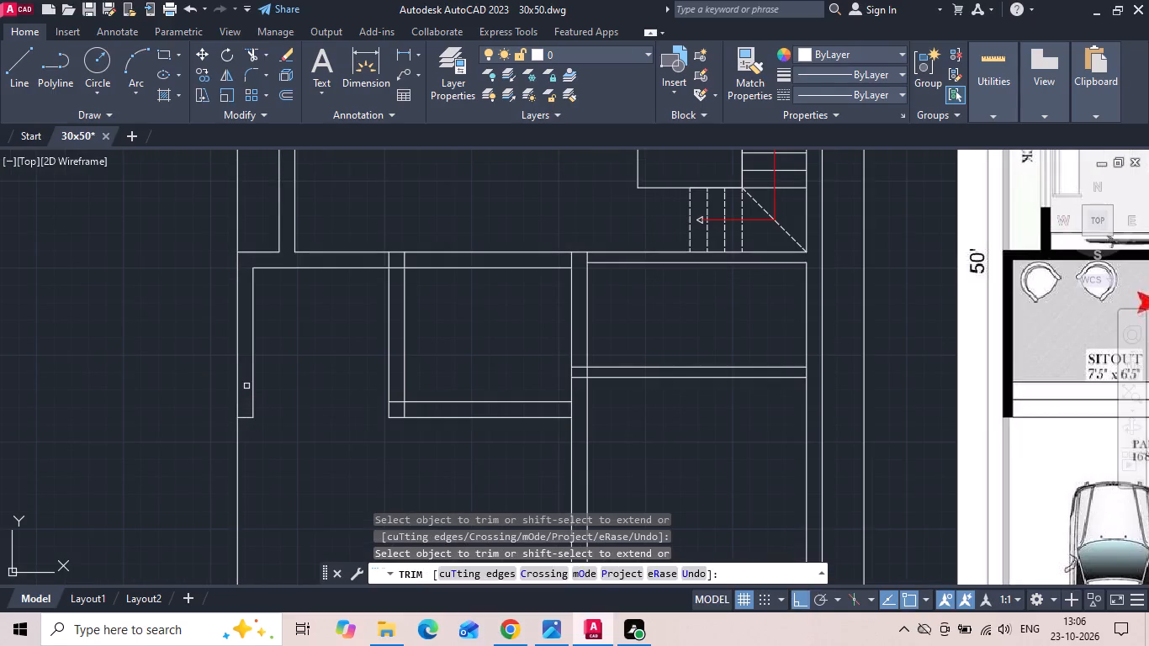
{"action": "key", "text": "Escape"}
{"action": "key", "text": "ctrl+s"}
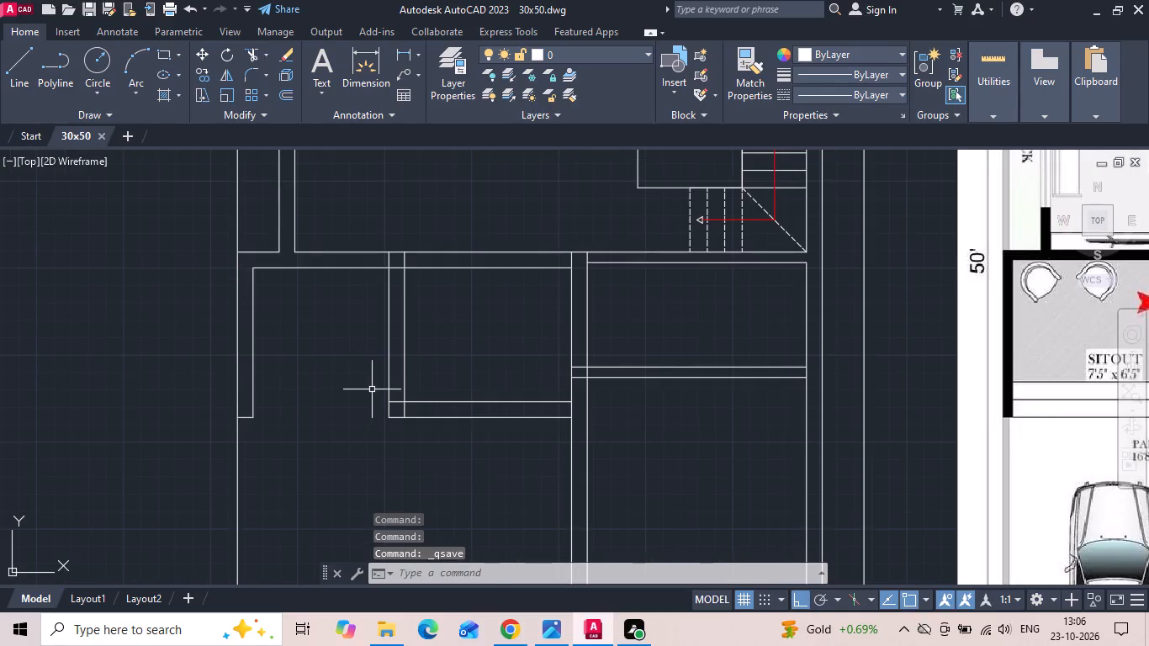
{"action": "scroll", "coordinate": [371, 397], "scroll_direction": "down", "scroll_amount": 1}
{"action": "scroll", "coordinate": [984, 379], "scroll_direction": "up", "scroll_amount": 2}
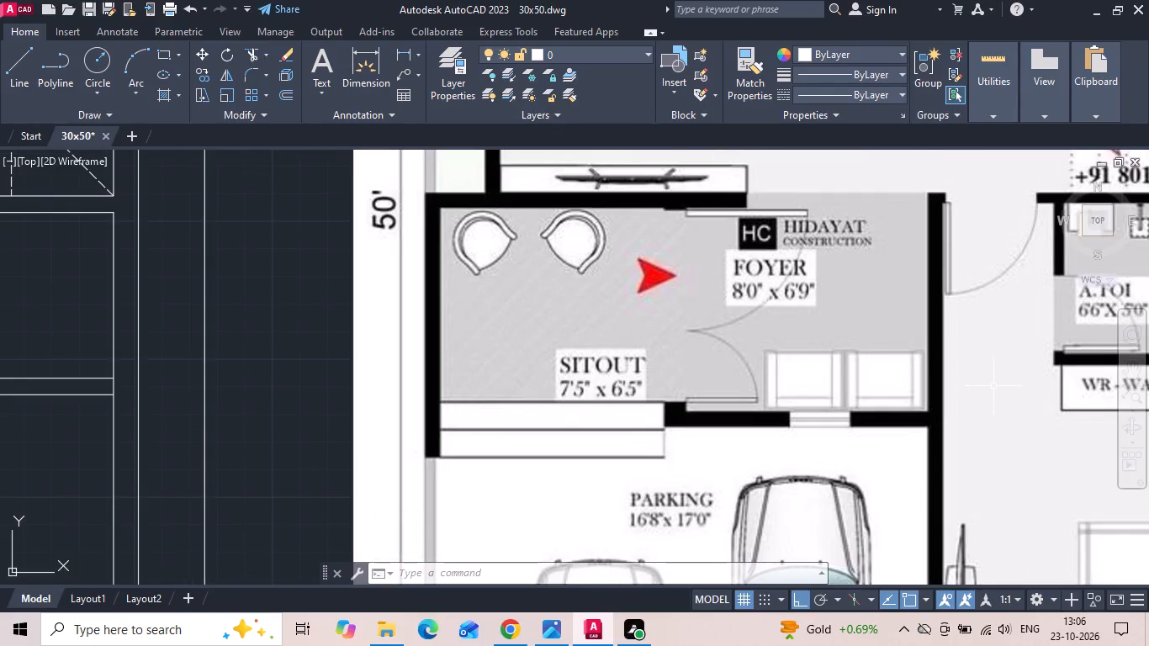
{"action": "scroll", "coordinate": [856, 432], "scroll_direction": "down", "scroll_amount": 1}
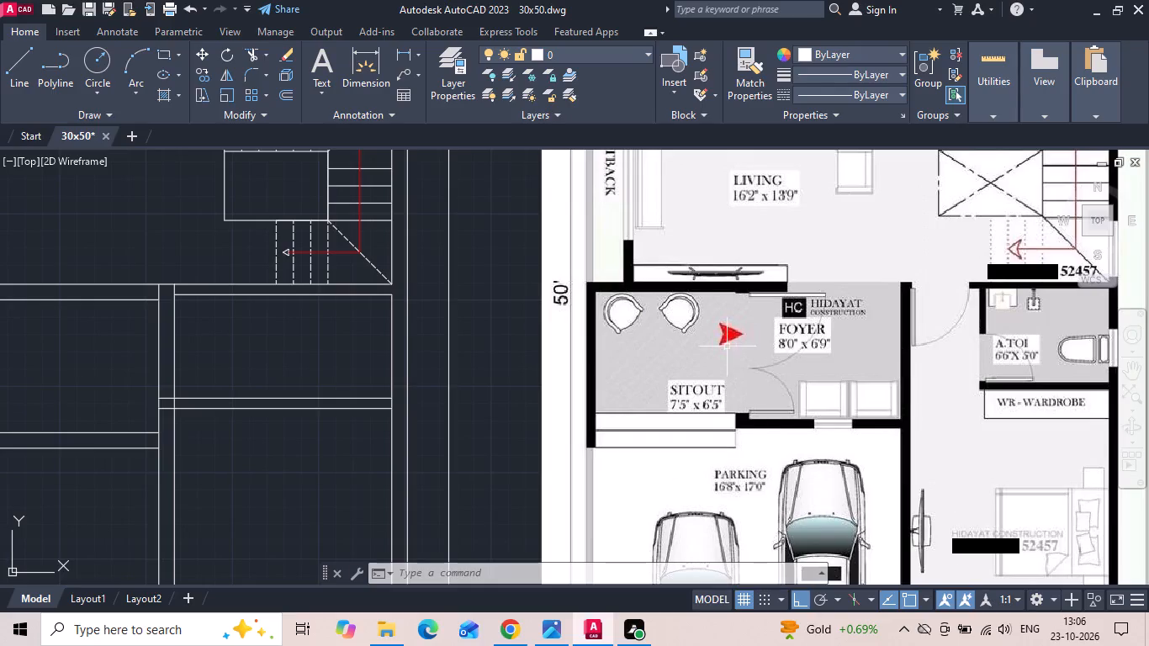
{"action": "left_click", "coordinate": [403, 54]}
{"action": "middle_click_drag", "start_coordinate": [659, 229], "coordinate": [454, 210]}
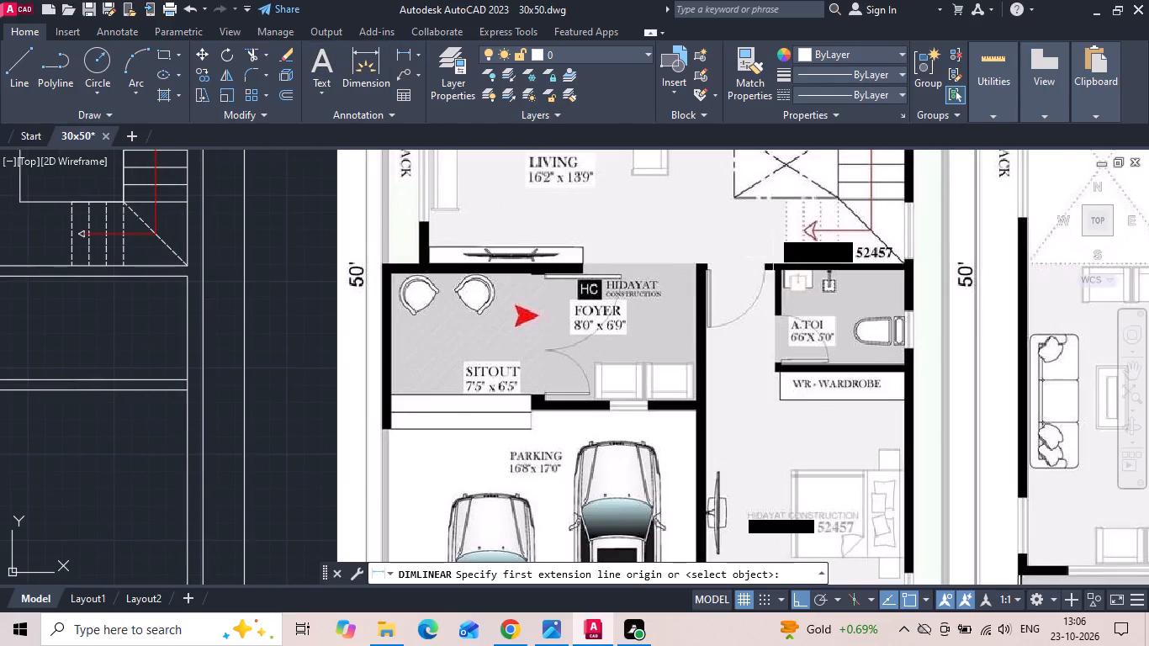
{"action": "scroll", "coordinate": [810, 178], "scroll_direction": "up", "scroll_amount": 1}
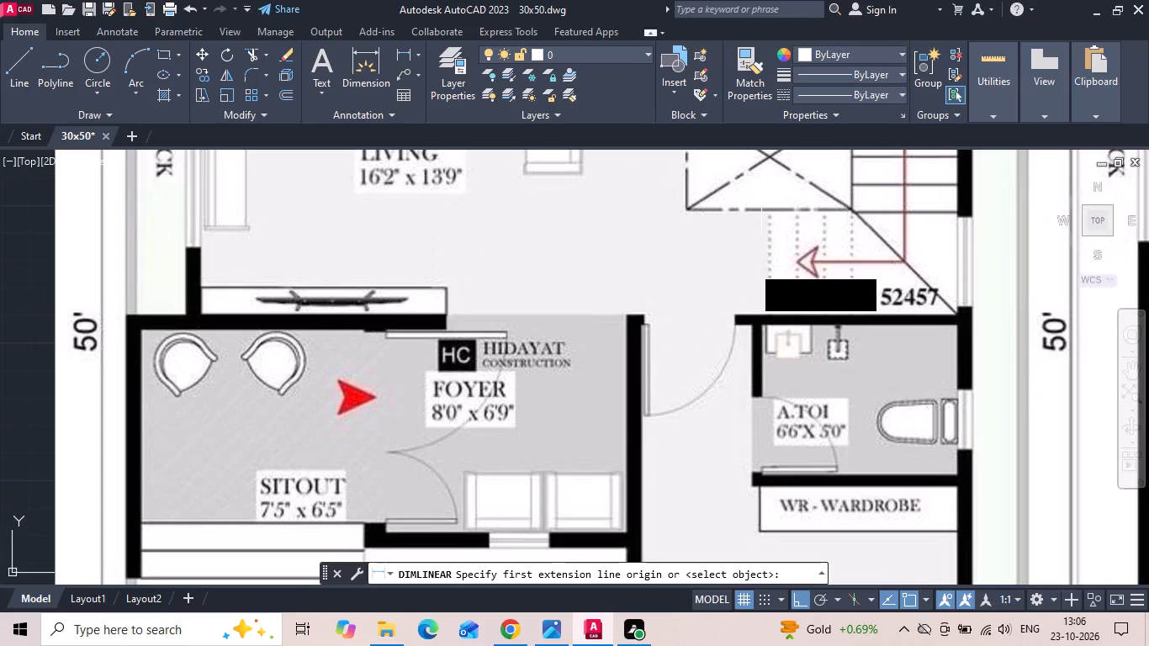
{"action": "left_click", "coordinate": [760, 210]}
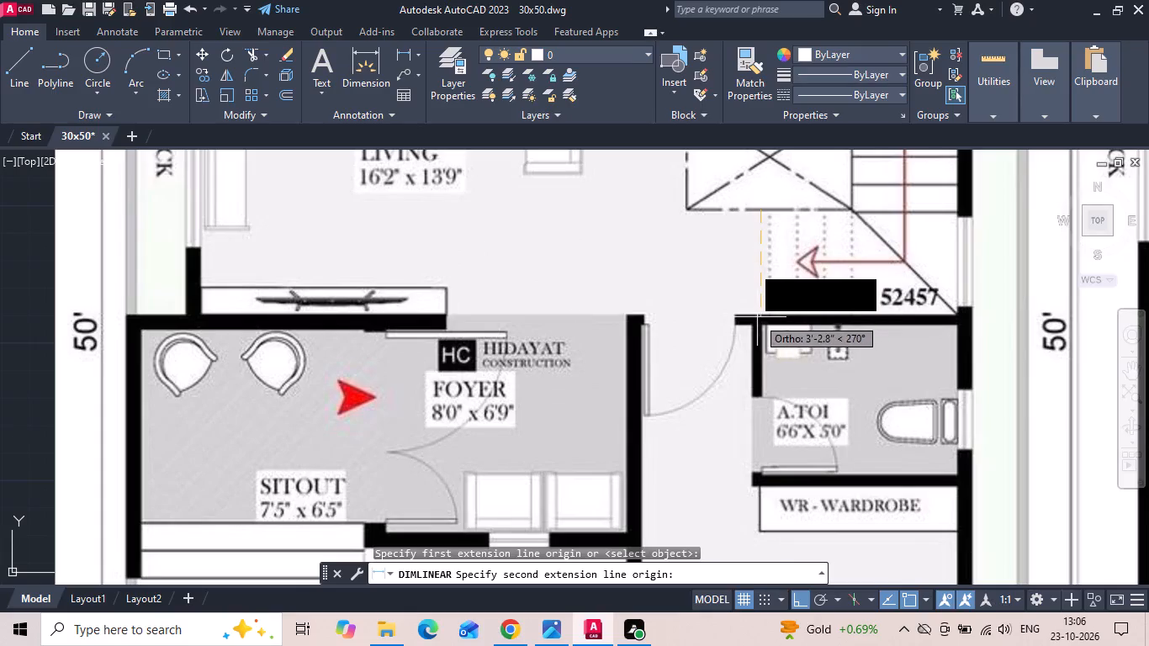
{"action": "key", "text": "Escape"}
Extend the bedroom 1 wall line on the parking side to the outer line of the front wall.
{"action": "scroll", "coordinate": [760, 310], "scroll_direction": "down", "scroll_amount": 1}
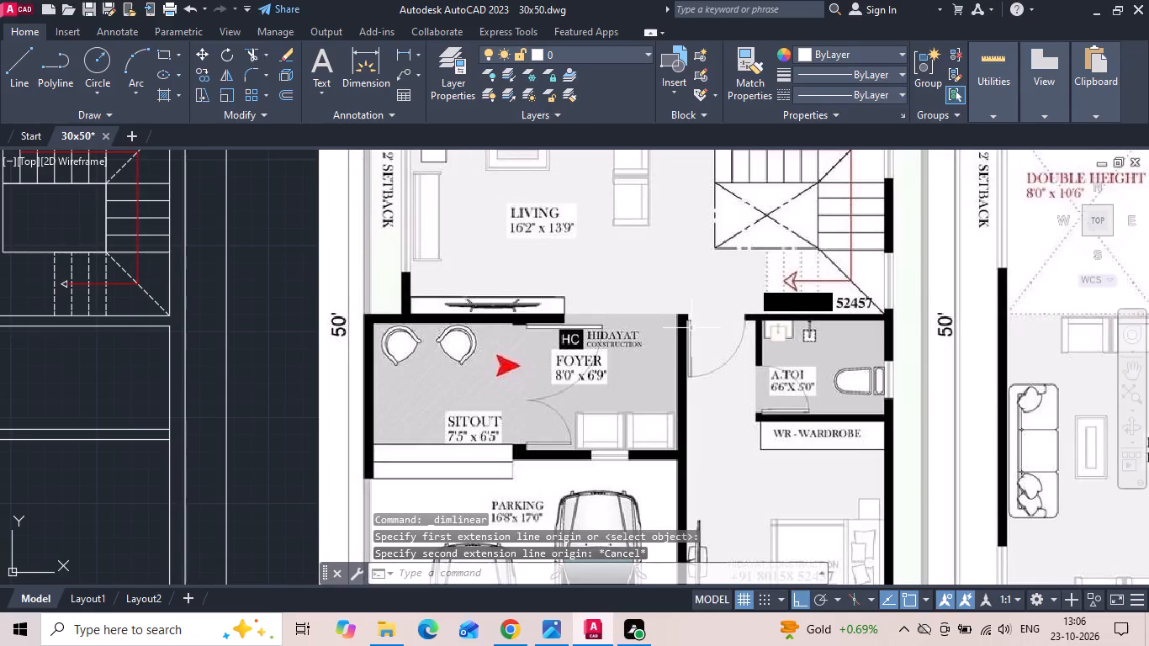
{"action": "scroll", "coordinate": [691, 328], "scroll_direction": "down", "scroll_amount": 1}
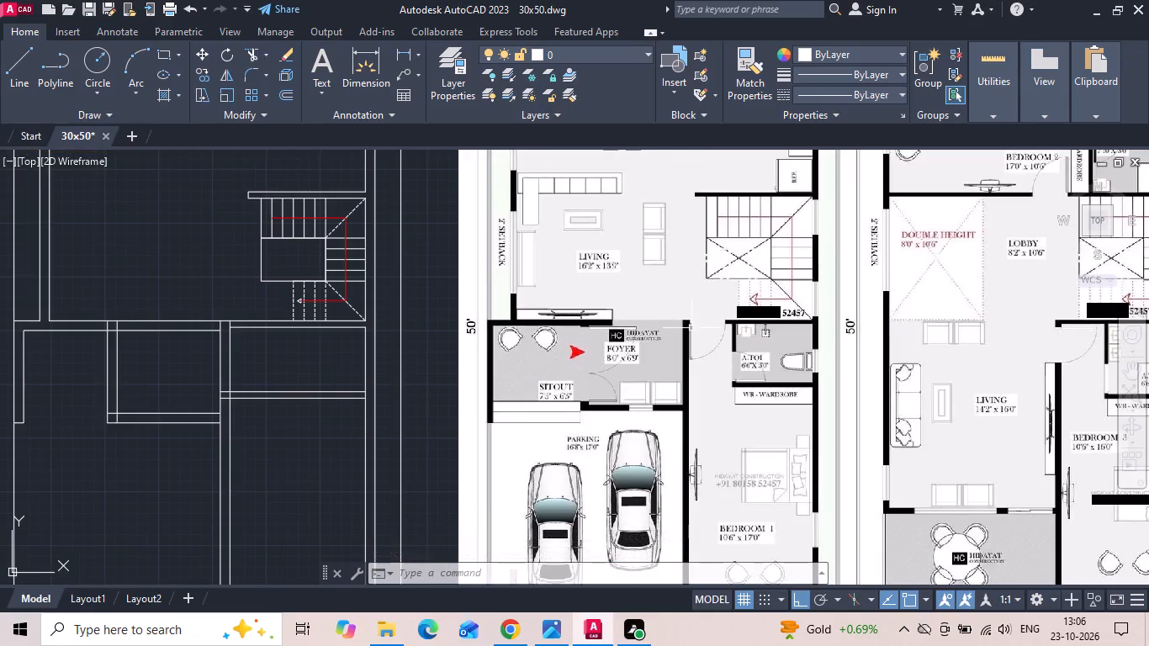
{"action": "scroll", "coordinate": [688, 338], "scroll_direction": "down", "scroll_amount": 1}
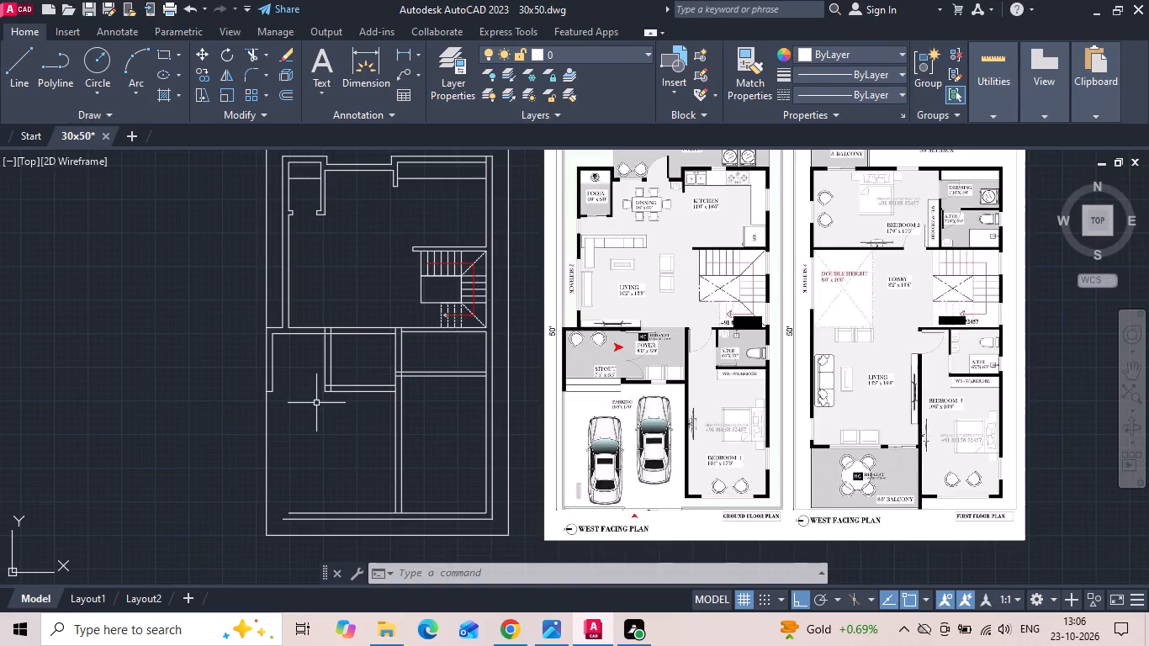
{"action": "middle_click_drag", "start_coordinate": [322, 437], "coordinate": [331, 401]}
{"action": "type", "text": "ex"}
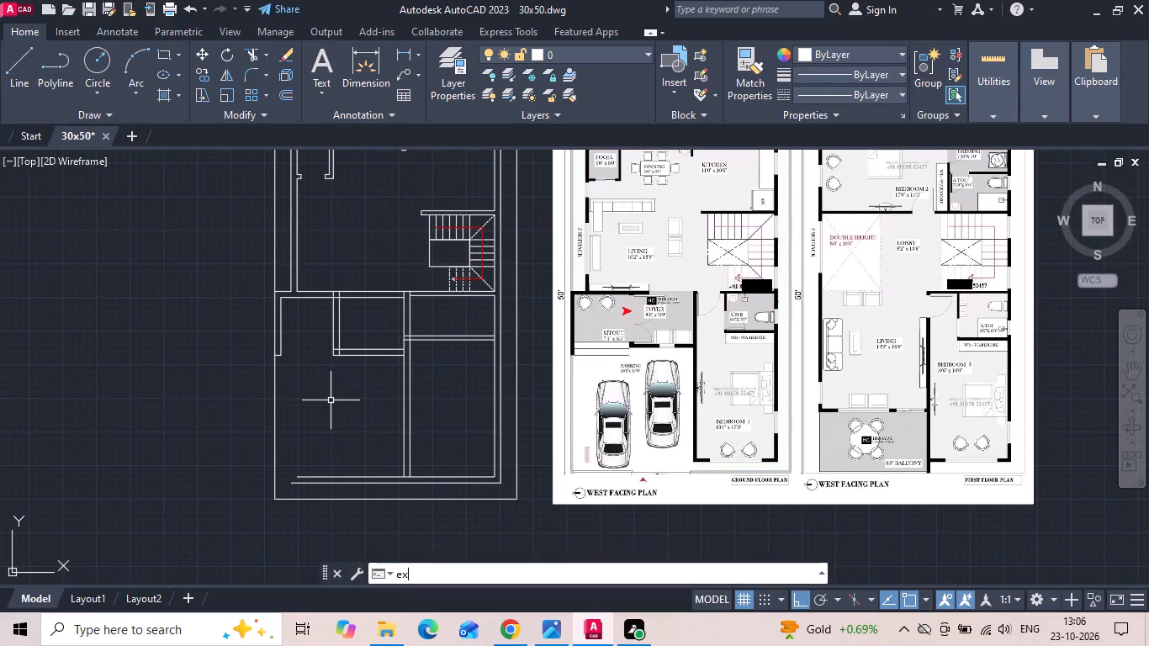
{"action": "key", "text": "space"}
{"action": "key", "text": "space"}
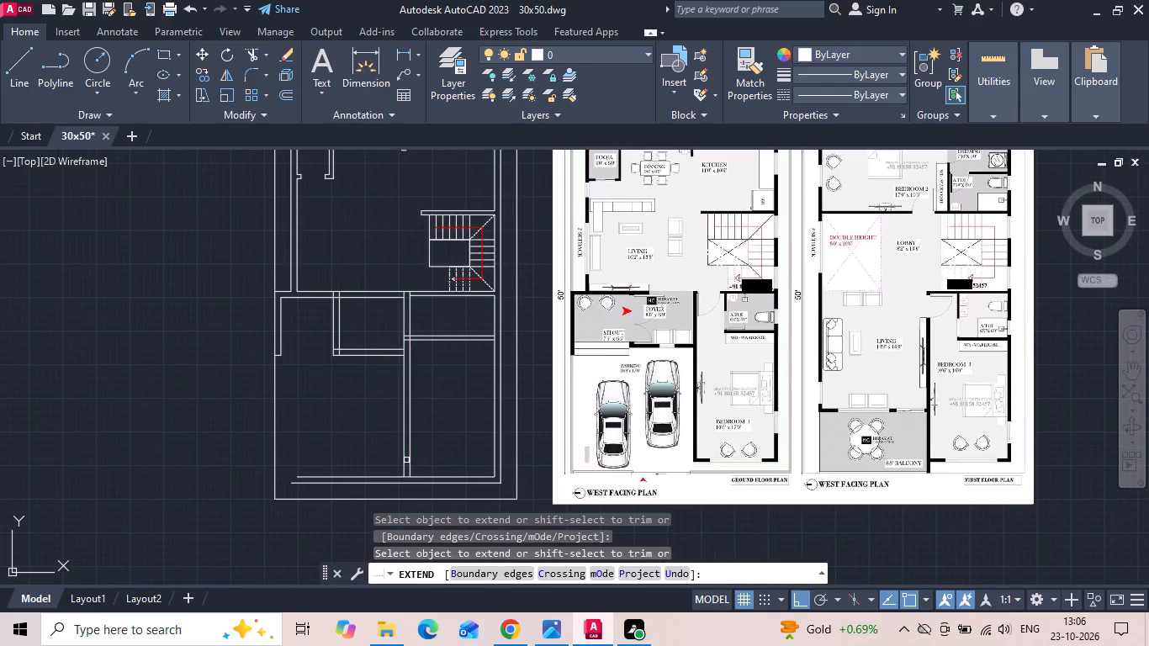
{"action": "left_click", "coordinate": [402, 457]}
{"action": "middle_click_drag", "start_coordinate": [394, 446], "coordinate": [423, 386]}
{"action": "key", "text": "Escape"}
Trim both front wall lines across the parking area and the inner line's leftover at bedroom 1's front corner.
{"action": "key", "text": "t"}
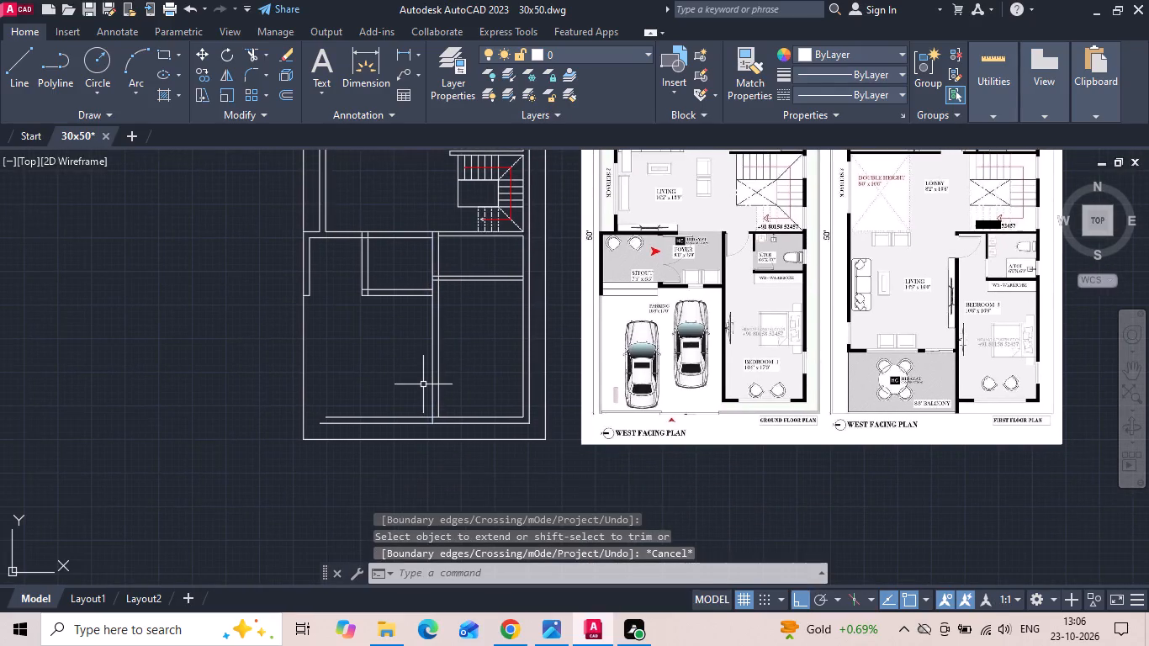
{"action": "key", "text": "r"}
{"action": "key", "text": "space"}
{"action": "left_click_drag", "start_coordinate": [411, 394], "coordinate": [409, 429]}
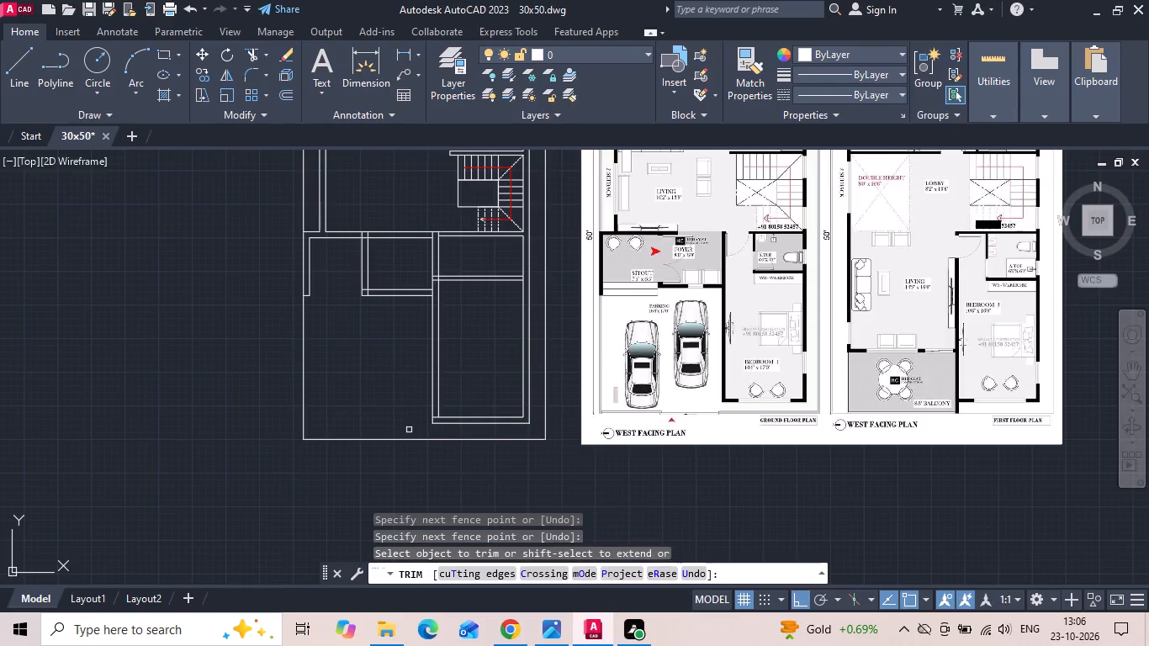
{"action": "scroll", "coordinate": [411, 426], "scroll_direction": "up", "scroll_amount": 3}
{"action": "left_click", "coordinate": [500, 396]}
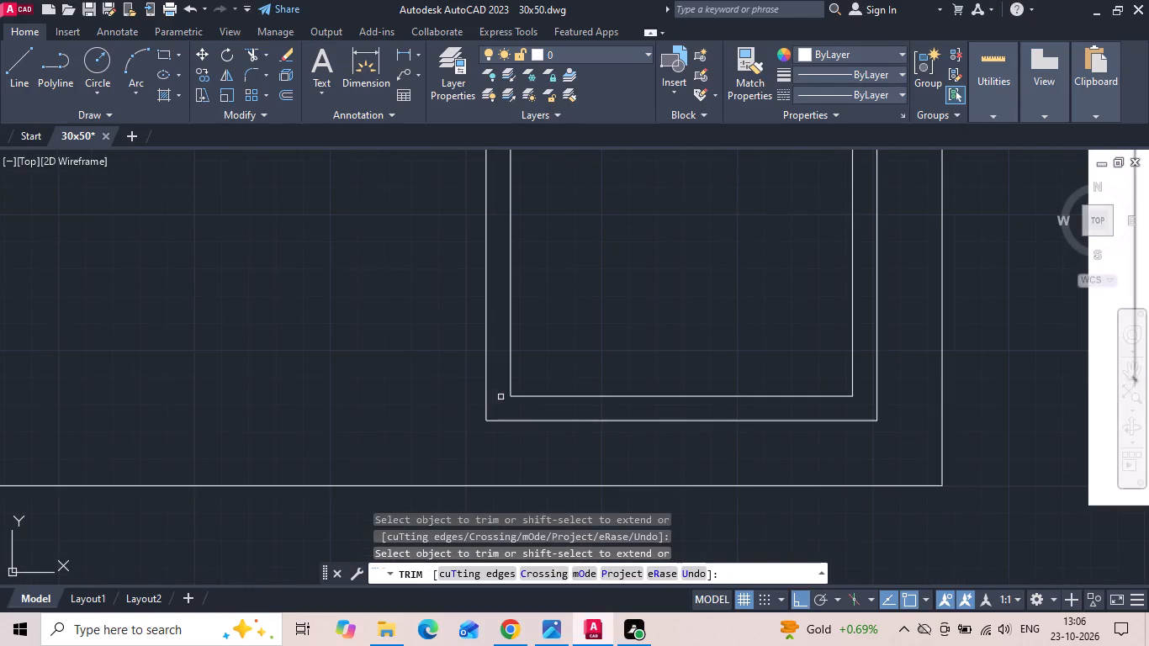
{"action": "scroll", "coordinate": [449, 408], "scroll_direction": "down", "scroll_amount": 2}
{"action": "key", "text": "Escape"}
Offset the bedroom-side line of the wall between the foyer and bedroom 1 by 3" into the bedroom.
{"action": "middle_click_drag", "start_coordinate": [428, 314], "coordinate": [410, 376]}
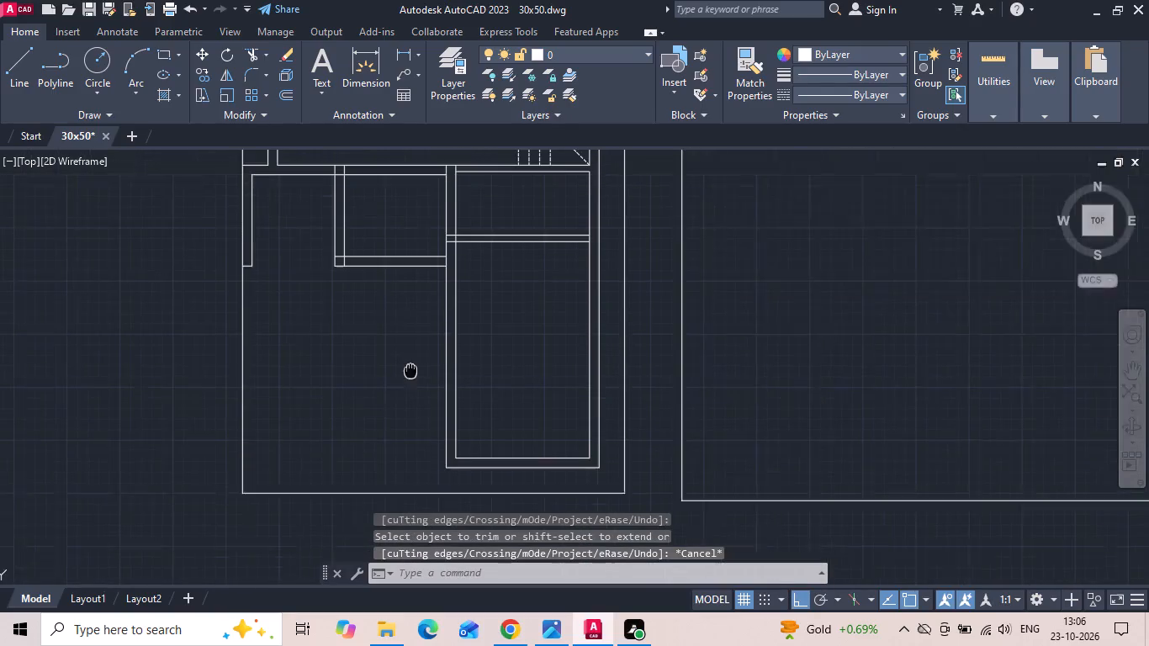
{"action": "middle_click_drag", "start_coordinate": [410, 376], "coordinate": [410, 400]}
{"action": "middle_click_drag", "start_coordinate": [469, 230], "coordinate": [467, 297]}
{"action": "key", "text": "o"}
{"action": "key", "text": "space"}
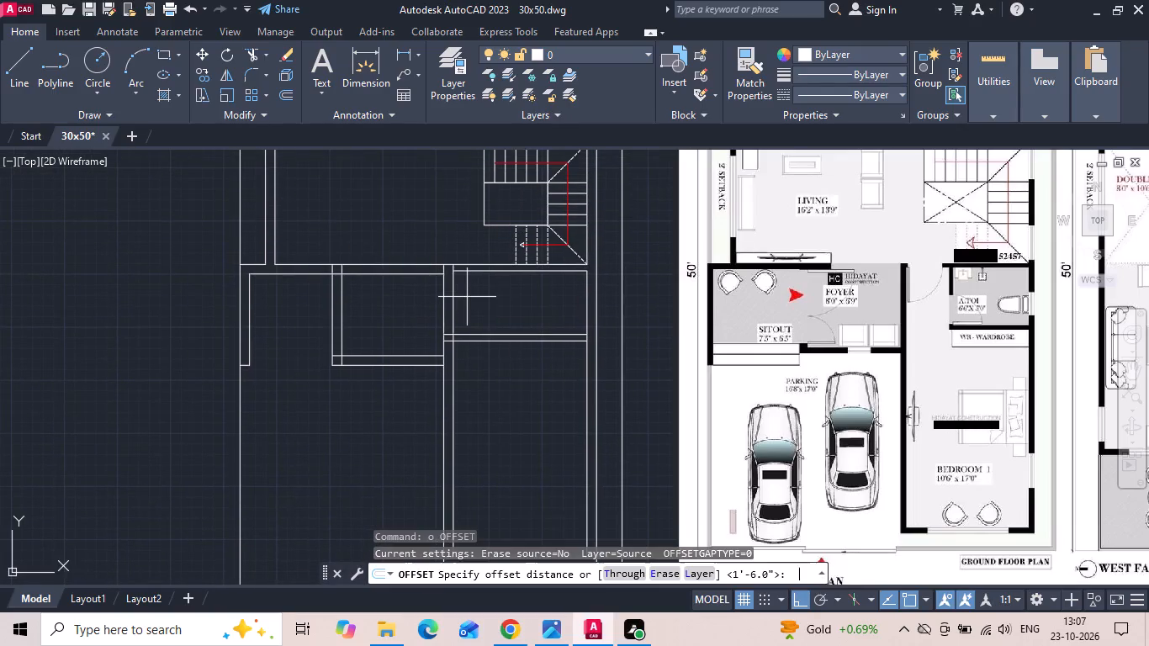
{"action": "key", "text": "3"}
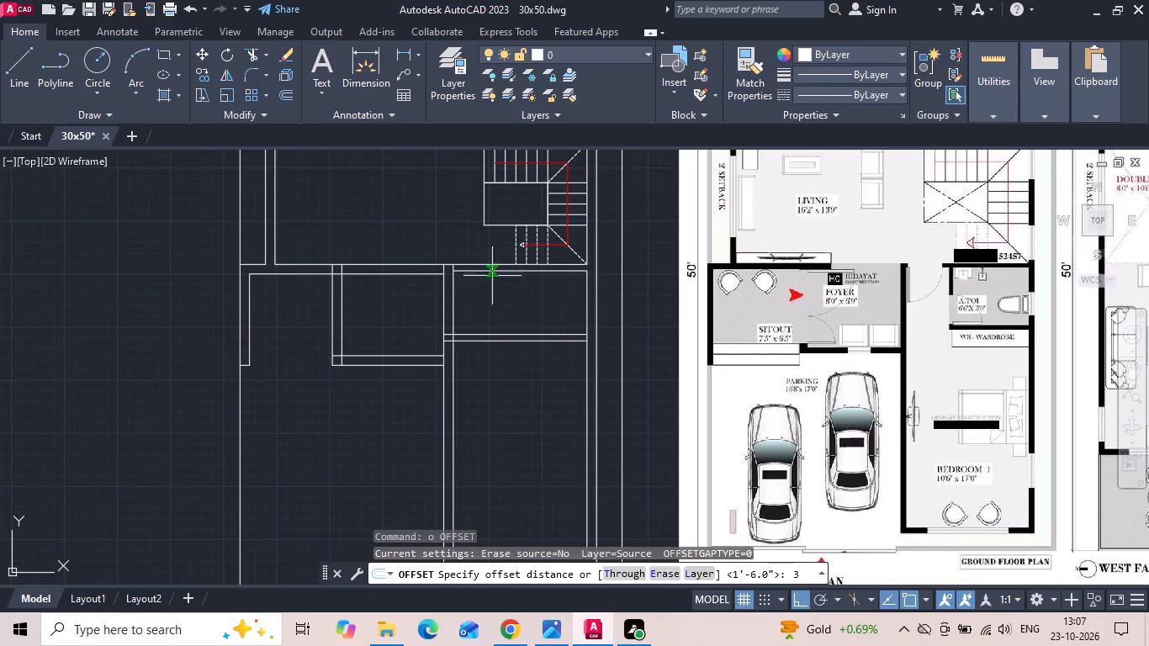
{"action": "scroll", "coordinate": [919, 269], "scroll_direction": "up", "scroll_amount": 2}
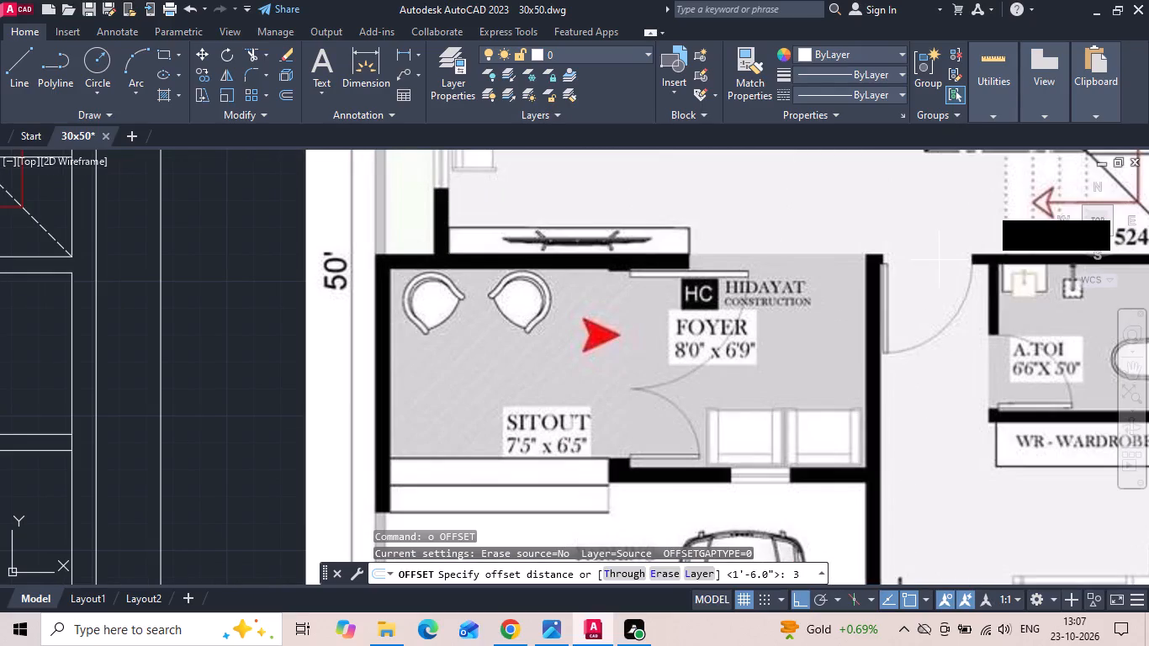
{"action": "key", "text": "Escape"}
{"action": "type", "text": "o 3"}
{"action": "key", "text": "Return"}
{"action": "scroll", "coordinate": [881, 310], "scroll_direction": "down", "scroll_amount": 1}
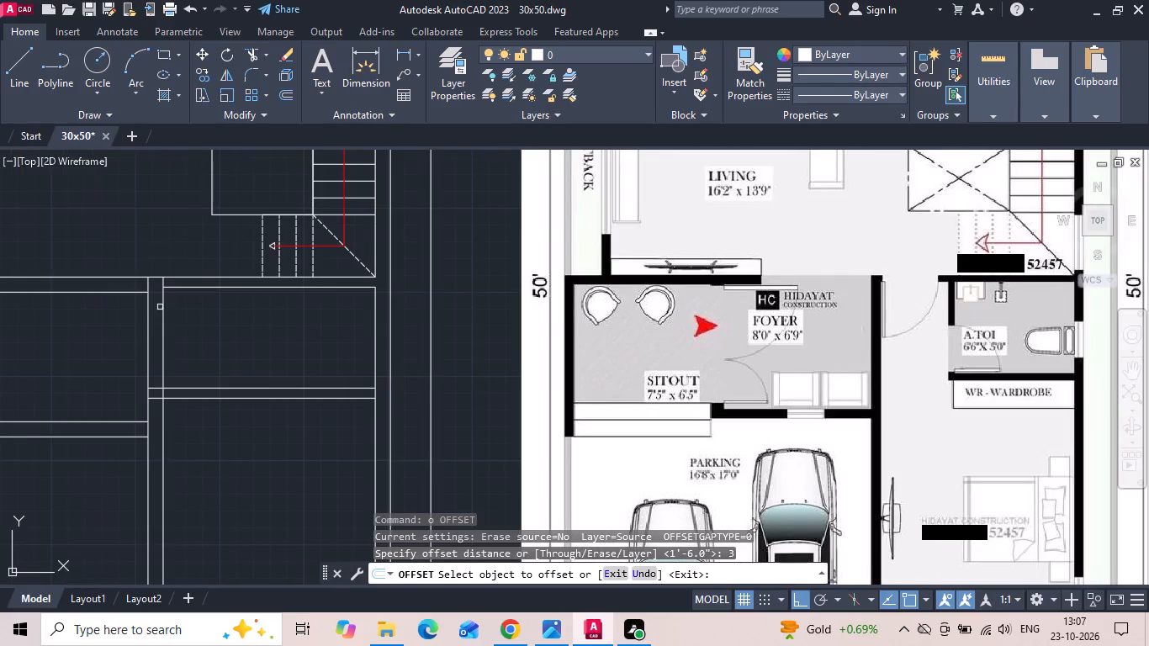
{"action": "left_click_drag", "start_coordinate": [166, 301], "coordinate": [186, 302]}
{"action": "left_click", "coordinate": [234, 311]}
{"action": "middle_click_drag", "start_coordinate": [139, 322], "coordinate": [227, 398]}
{"action": "scroll", "coordinate": [231, 388], "scroll_direction": "up", "scroll_amount": 1}
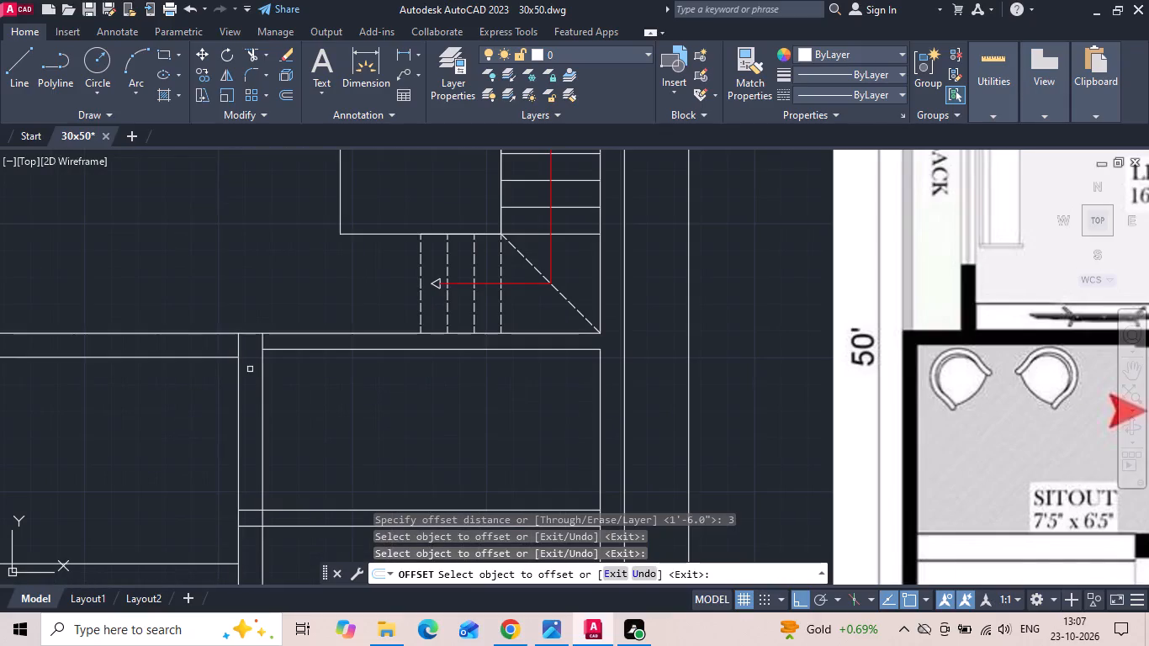
{"action": "left_click_drag", "start_coordinate": [263, 379], "coordinate": [285, 380]}
{"action": "left_click", "coordinate": [352, 380]}
{"action": "key", "text": "Escape"}
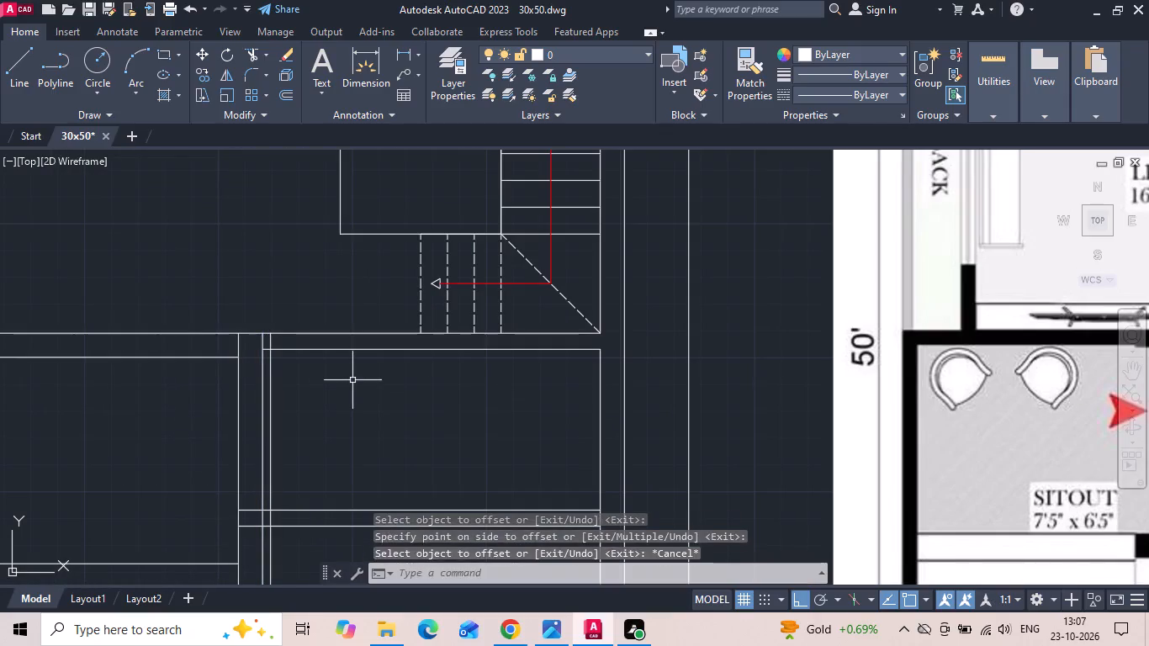
Offset the 3" jamb line by 3' towards the toilet to mark bedroom 1's door opening.
{"action": "type", "text": "o 3'"}
{"action": "key", "text": "Return"}
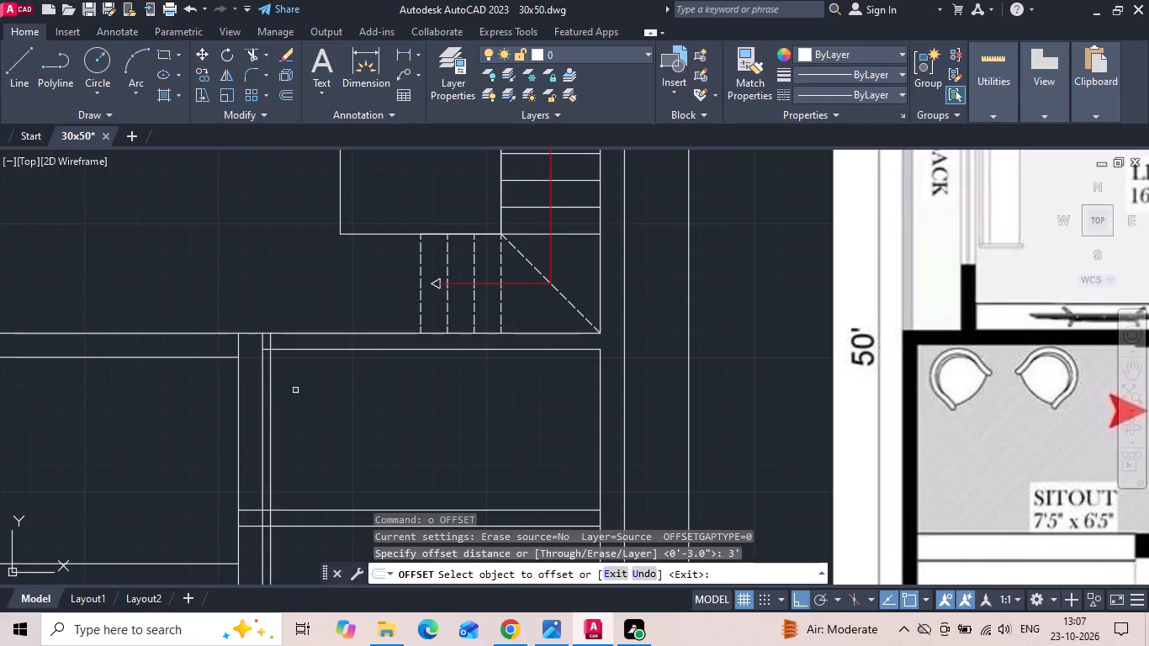
{"action": "left_click_drag", "start_coordinate": [270, 384], "coordinate": [281, 380]}
{"action": "left_click", "coordinate": [352, 365]}
{"action": "key", "text": "Escape"}
Trim the wall lines across bedroom 1's 3' door opening and the toilet's lower wall lines crossing the entry passage.
{"action": "key", "text": "t"}
{"action": "key", "text": "r"}
{"action": "key", "text": "space"}
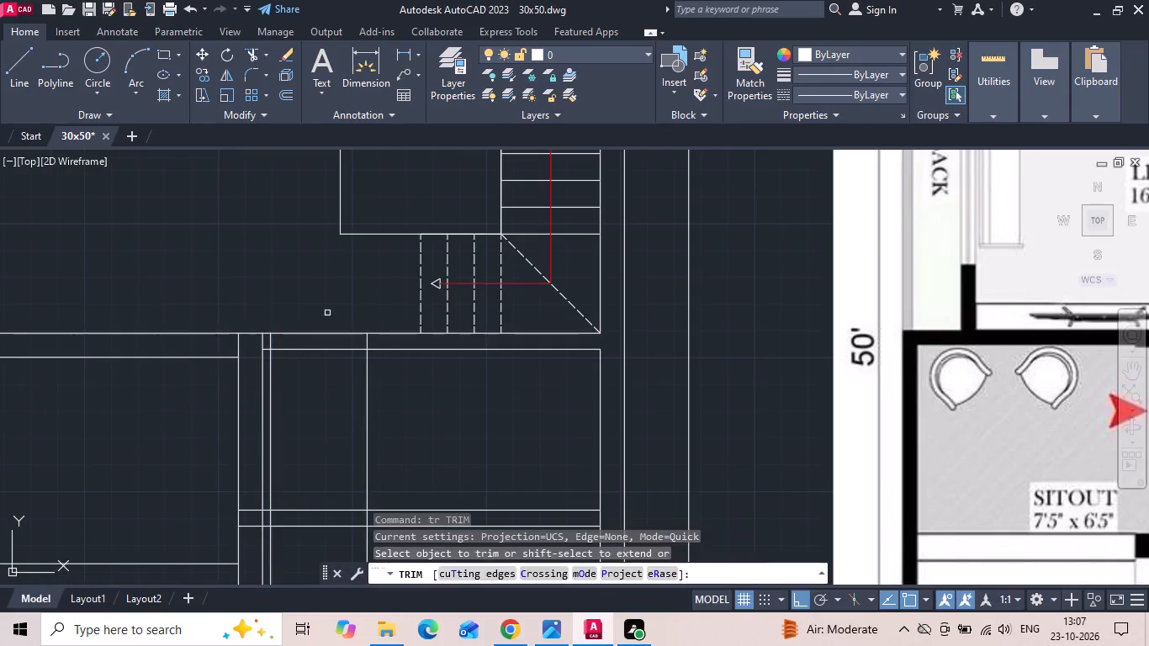
{"action": "left_click_drag", "start_coordinate": [326, 298], "coordinate": [322, 404]}
{"action": "middle_click_drag", "start_coordinate": [326, 399], "coordinate": [363, 301]}
{"action": "left_click_drag", "start_coordinate": [375, 305], "coordinate": [416, 353]}
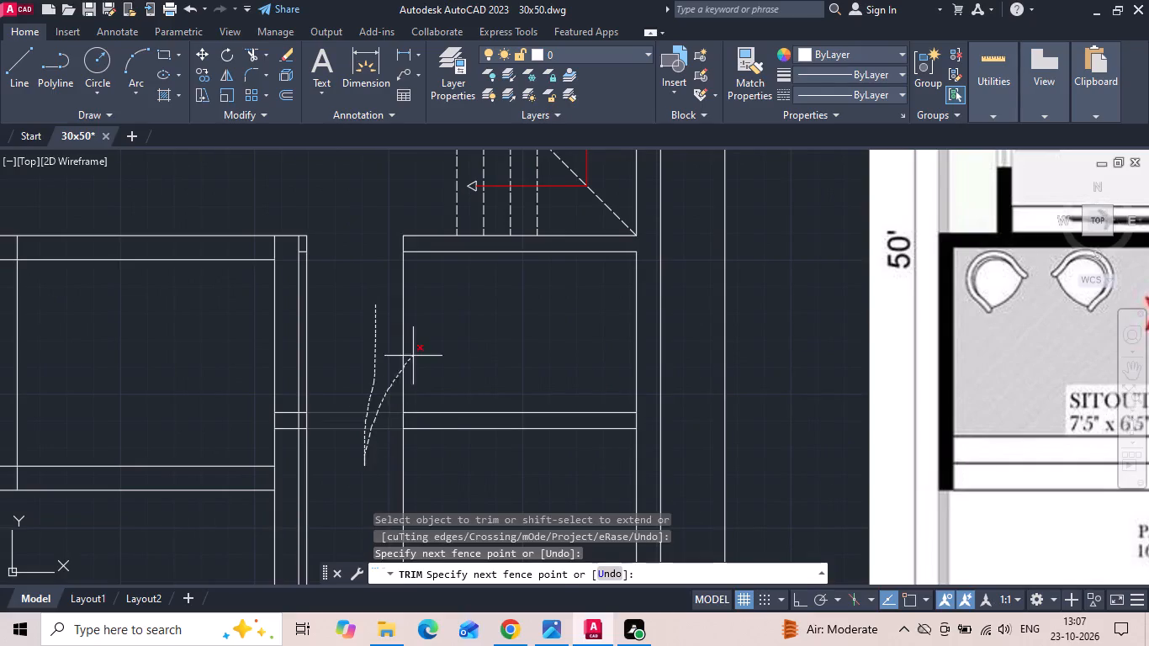
{"action": "left_click_drag", "start_coordinate": [416, 353], "coordinate": [417, 352]}
Trim the toilet wall leftovers inside the foyer-bedroom wall and between that wall and the 3" jamb line.
{"action": "scroll", "coordinate": [387, 441], "scroll_direction": "down", "scroll_amount": 2}
{"action": "scroll", "coordinate": [379, 446], "scroll_direction": "up", "scroll_amount": 2}
{"action": "scroll", "coordinate": [311, 415], "scroll_direction": "up", "scroll_amount": 1}
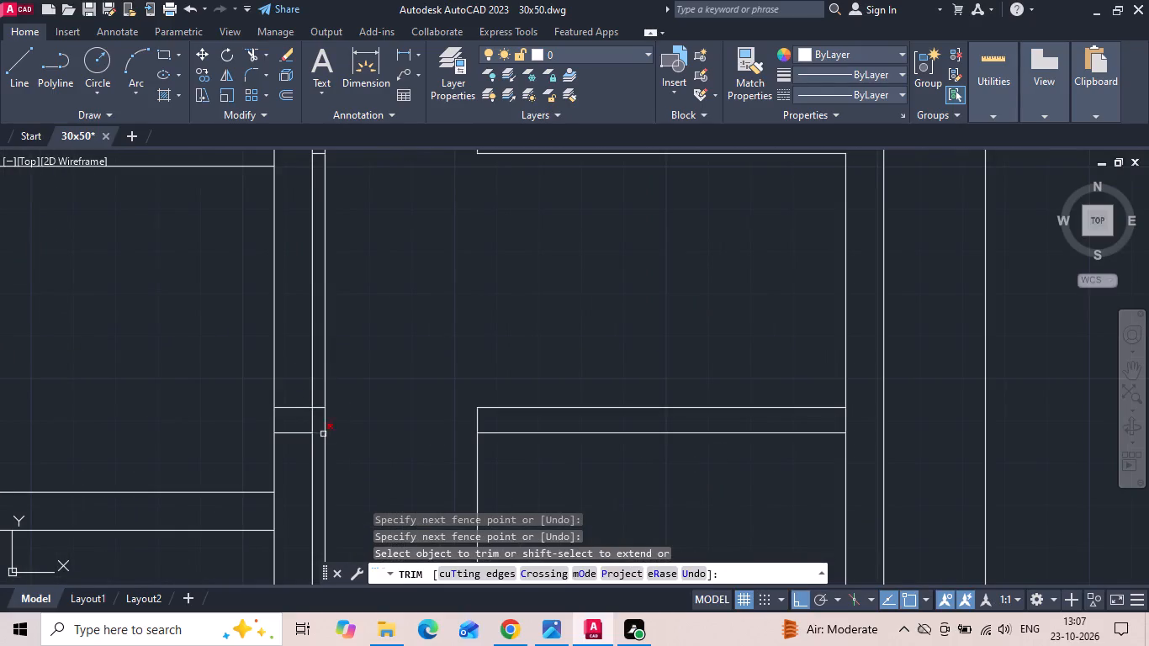
{"action": "left_click", "coordinate": [298, 397]}
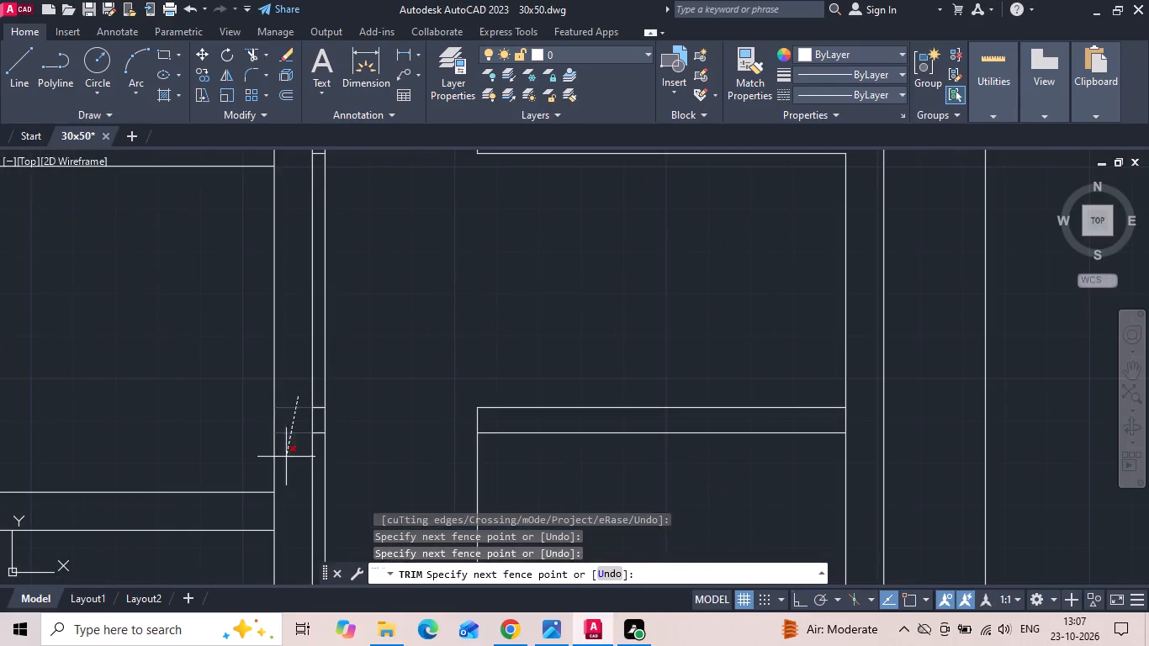
{"action": "left_click", "coordinate": [286, 458]}
{"action": "left_click", "coordinate": [322, 433]}
{"action": "left_click", "coordinate": [322, 411]}
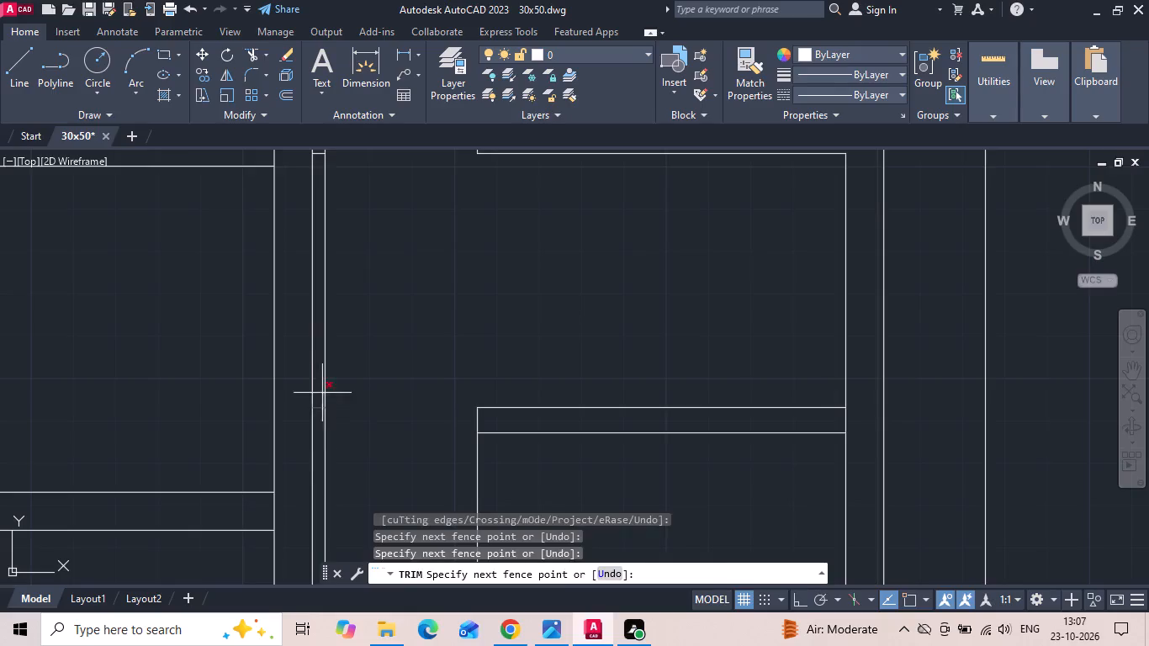
{"action": "left_click", "coordinate": [322, 392]}
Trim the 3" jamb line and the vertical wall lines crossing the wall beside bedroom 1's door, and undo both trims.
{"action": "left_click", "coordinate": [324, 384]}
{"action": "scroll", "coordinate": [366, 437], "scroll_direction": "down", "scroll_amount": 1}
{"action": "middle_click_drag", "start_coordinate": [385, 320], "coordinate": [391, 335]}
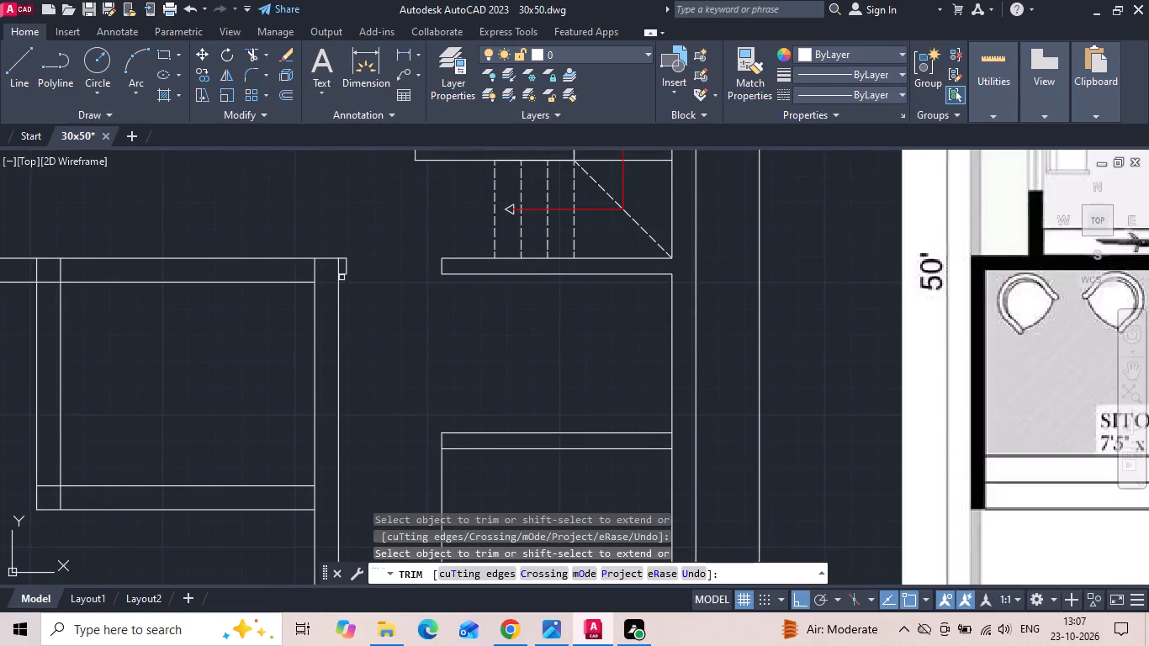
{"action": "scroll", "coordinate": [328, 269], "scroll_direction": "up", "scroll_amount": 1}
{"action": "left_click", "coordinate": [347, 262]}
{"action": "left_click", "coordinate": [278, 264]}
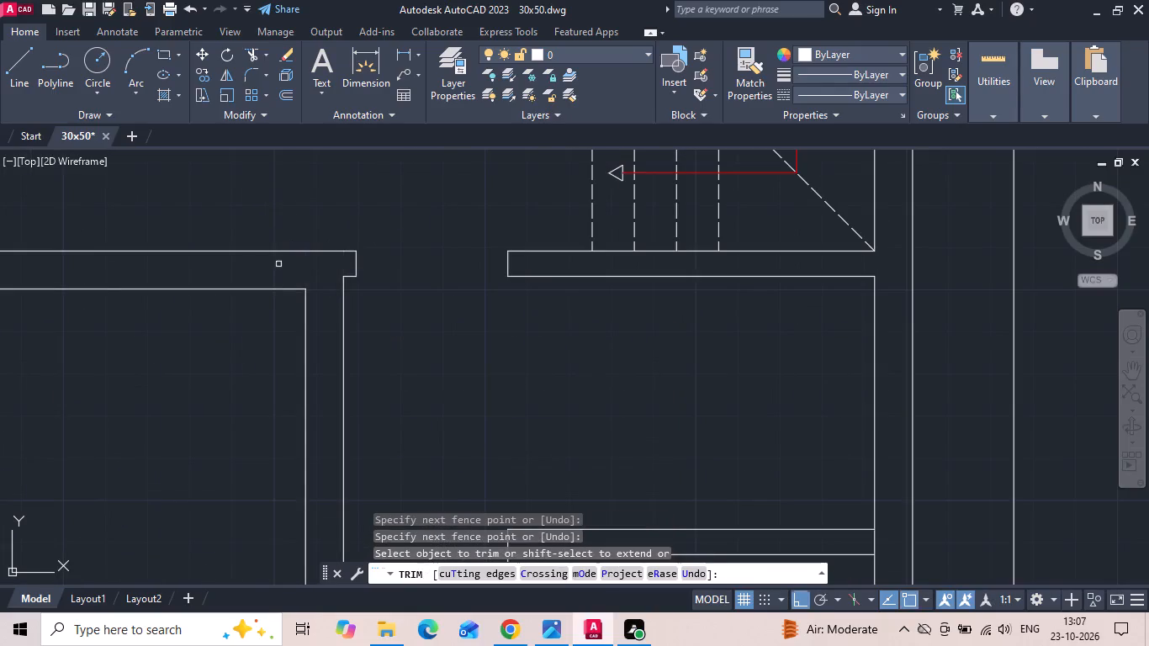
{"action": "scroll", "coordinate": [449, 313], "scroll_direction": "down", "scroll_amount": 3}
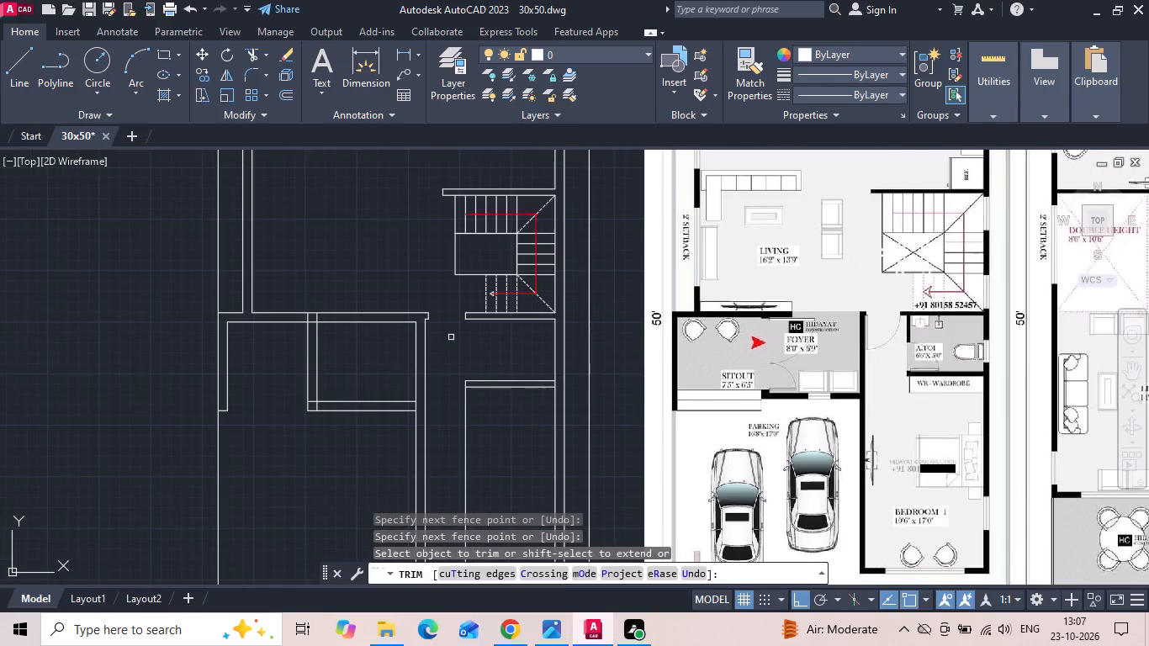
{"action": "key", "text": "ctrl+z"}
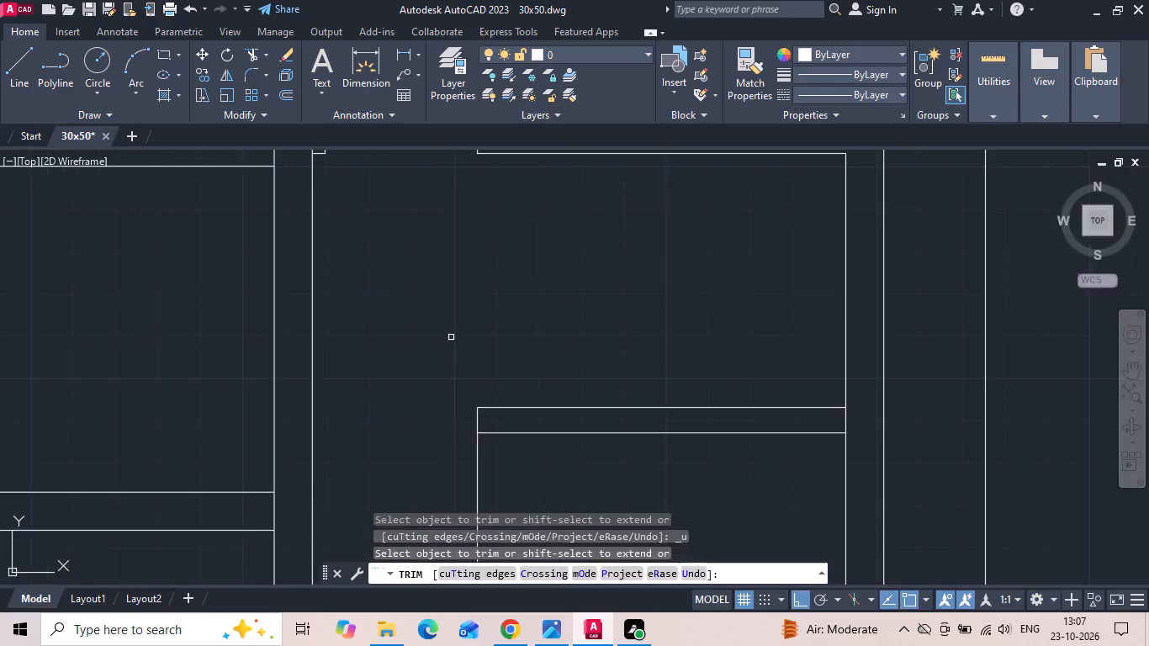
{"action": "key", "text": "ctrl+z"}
Trim the 3" jamb line below the wall and the bedroom-side wall line's end crossing the wall at the door opening.
{"action": "scroll", "coordinate": [442, 374], "scroll_direction": "down", "scroll_amount": 2}
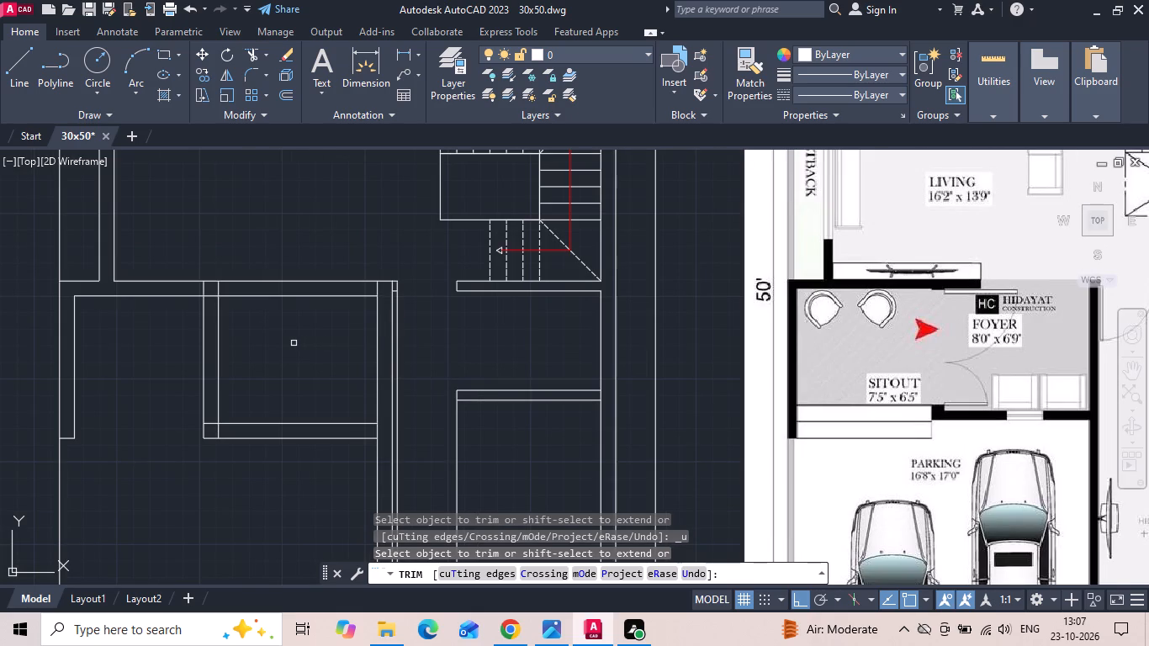
{"action": "left_click", "coordinate": [398, 365]}
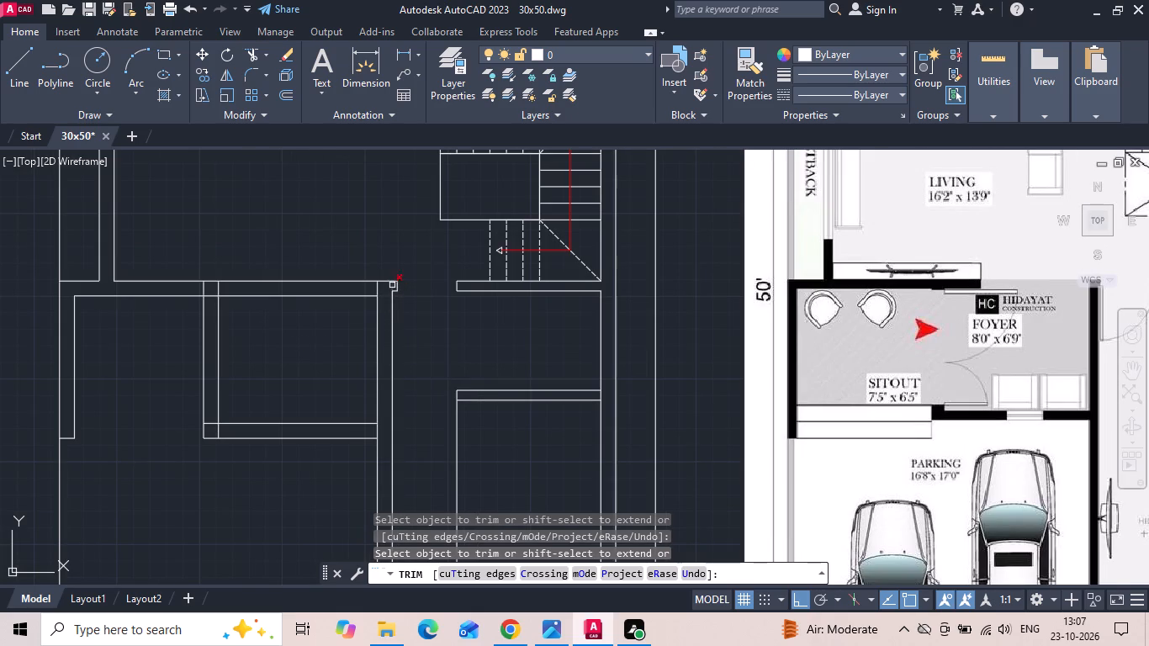
{"action": "scroll", "coordinate": [390, 287], "scroll_direction": "up", "scroll_amount": 1}
{"action": "left_click", "coordinate": [390, 284]}
{"action": "scroll", "coordinate": [312, 341], "scroll_direction": "down", "scroll_amount": 1}
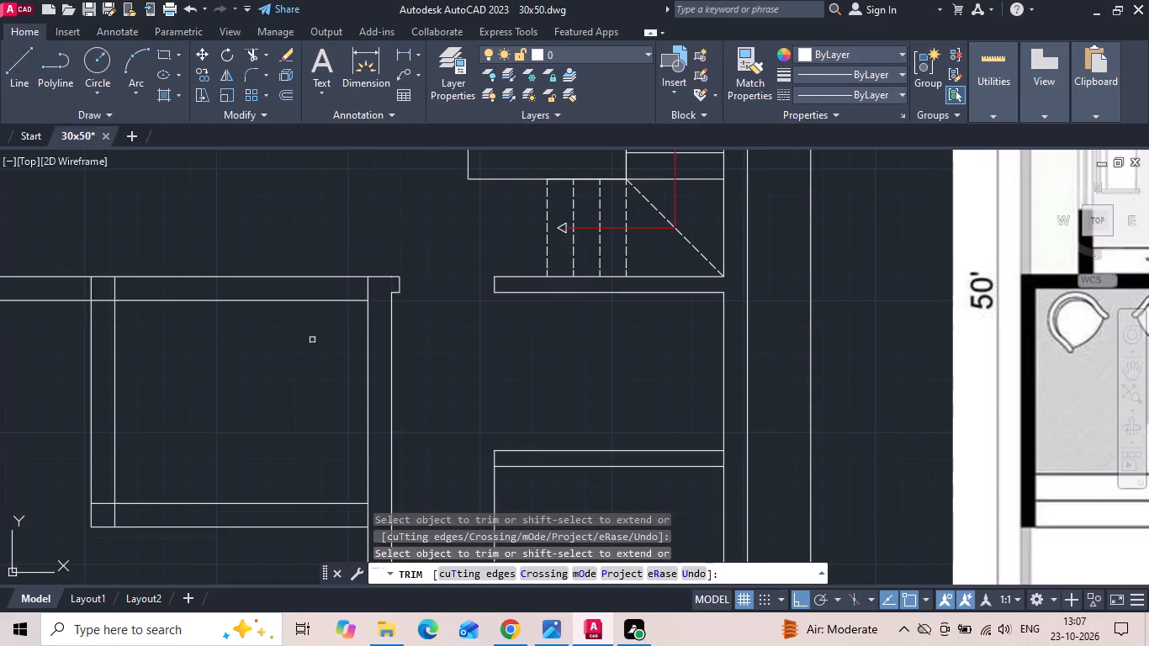
Trim both wall lines between the foyer and the living room to open the foyer.
{"action": "left_click_drag", "start_coordinate": [295, 367], "coordinate": [294, 357]}
{"action": "left_click", "coordinate": [290, 277]}
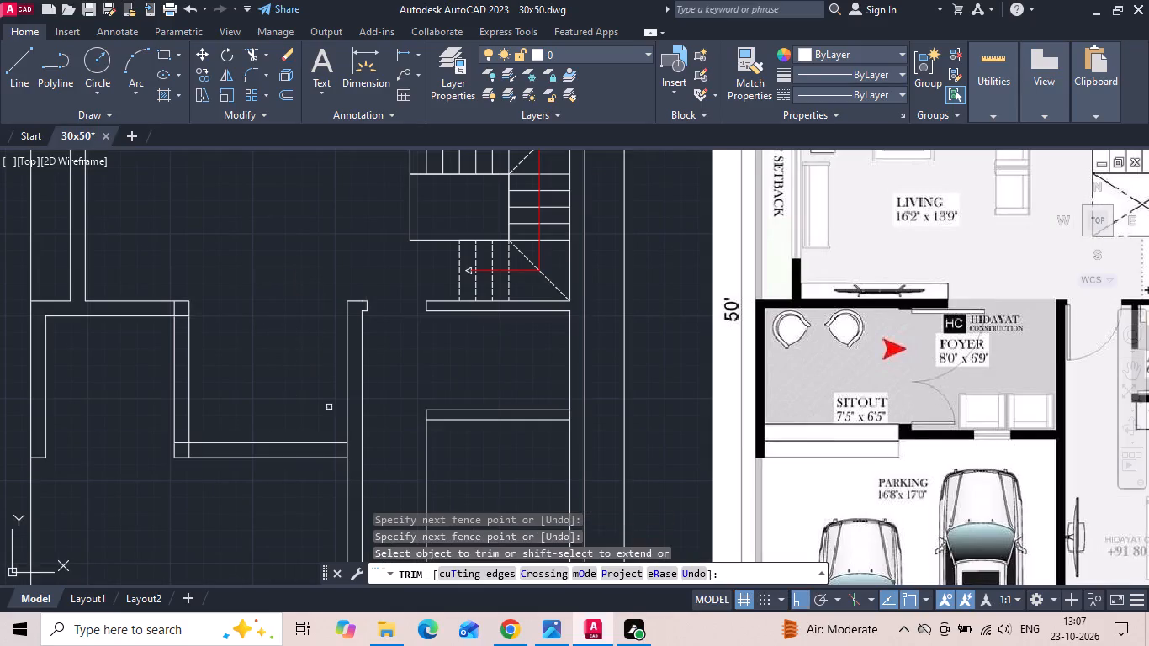
Trim the vertical line crossing the junction of the foyer's lower wall with the foyer-bedroom wall.
{"action": "left_click", "coordinate": [347, 453]}
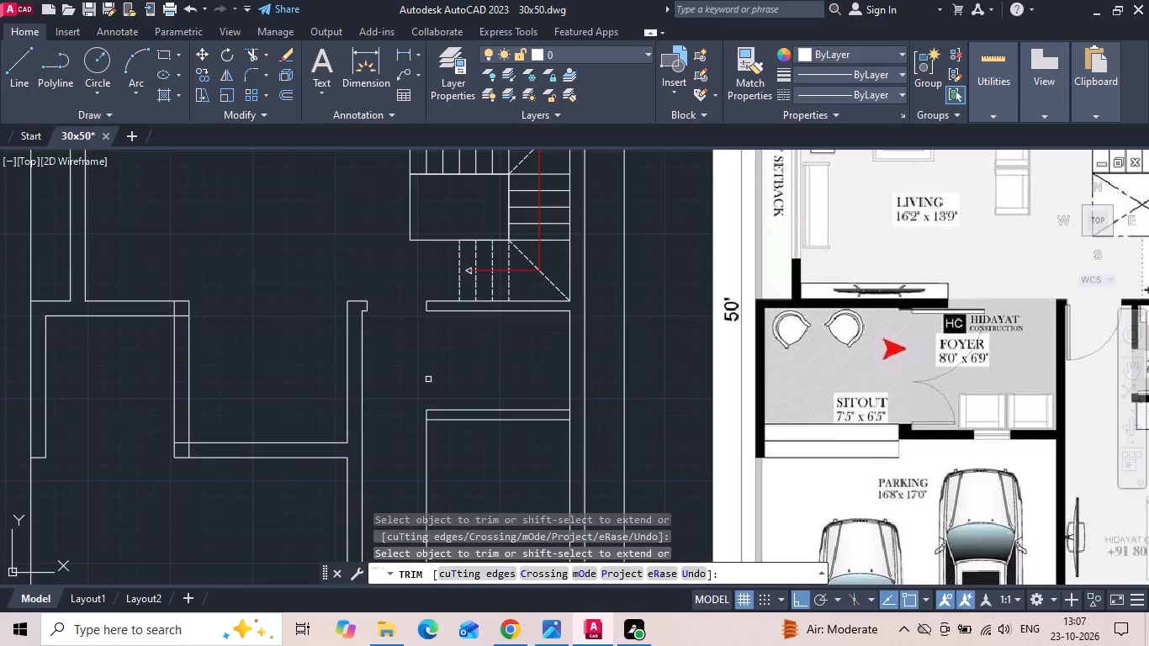
Trim the leftover vertical line running down through bedroom 1 from the end of the toilet's lower wall.
{"action": "middle_click_drag", "start_coordinate": [421, 371], "coordinate": [369, 360]}
{"action": "scroll", "coordinate": [340, 360], "scroll_direction": "down", "scroll_amount": 1}
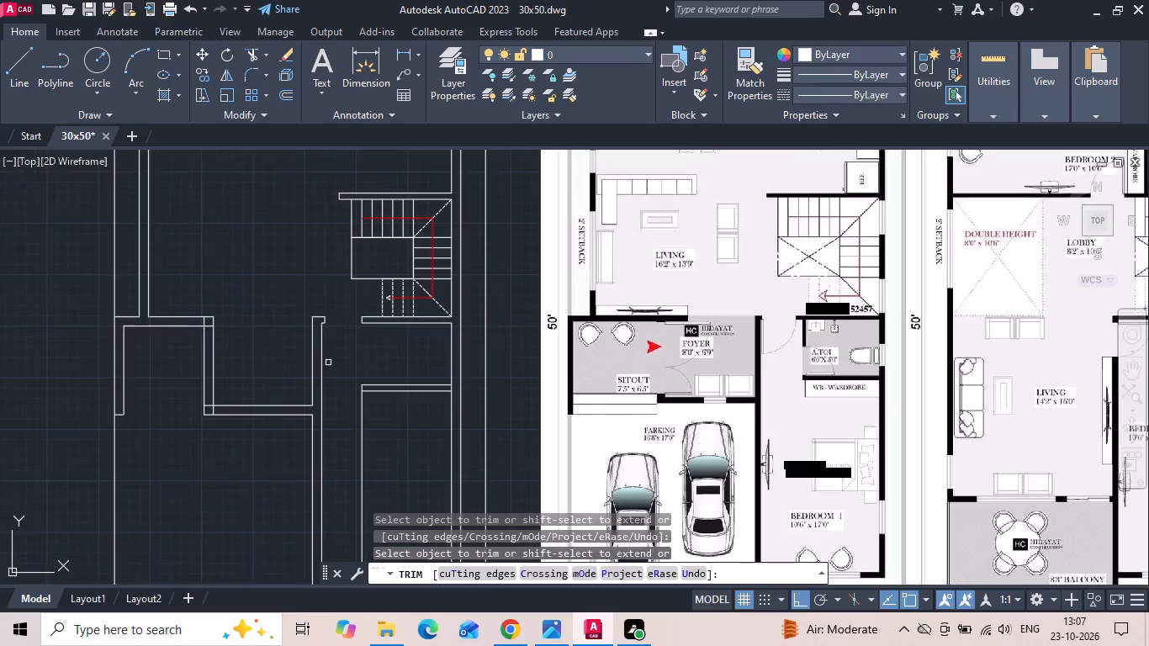
{"action": "key", "text": "Escape"}
{"action": "type", "text": "tr"}
{"action": "key", "text": "space"}
{"action": "left_click", "coordinate": [361, 453]}
{"action": "key", "text": "Escape"}
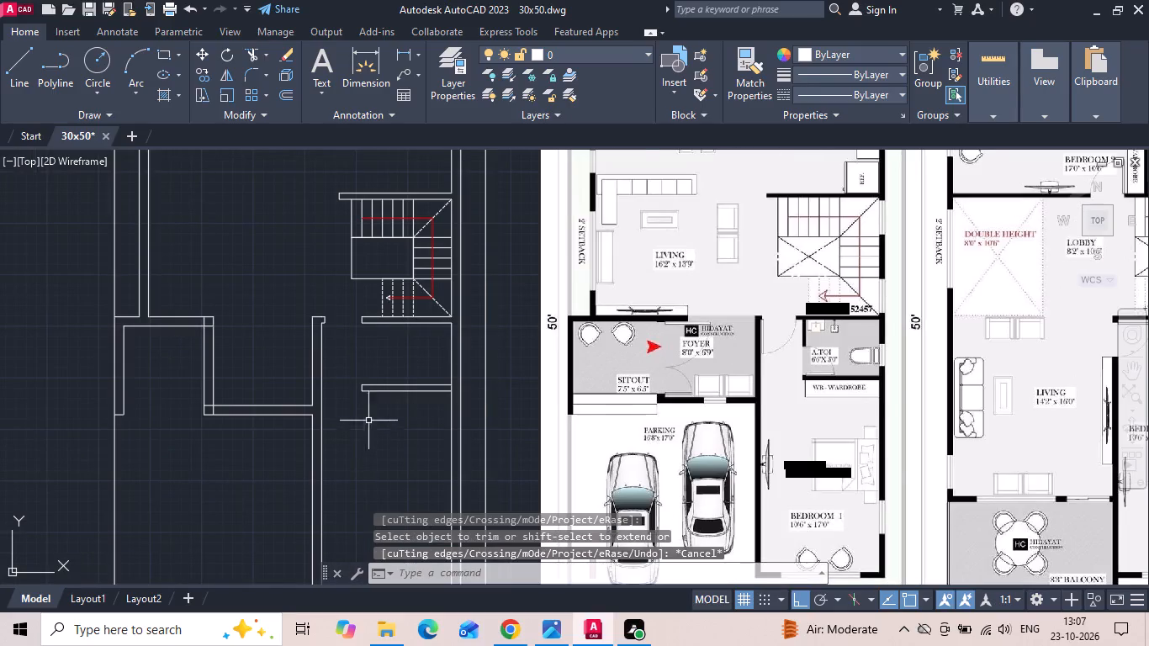
Trim the outer wall's inner line where it closes the end of the toilet's lower wall.
{"action": "scroll", "coordinate": [441, 349], "scroll_direction": "up", "scroll_amount": 1}
{"action": "type", "text": "tr"}
{"action": "key", "text": "space"}
{"action": "key", "text": "space"}
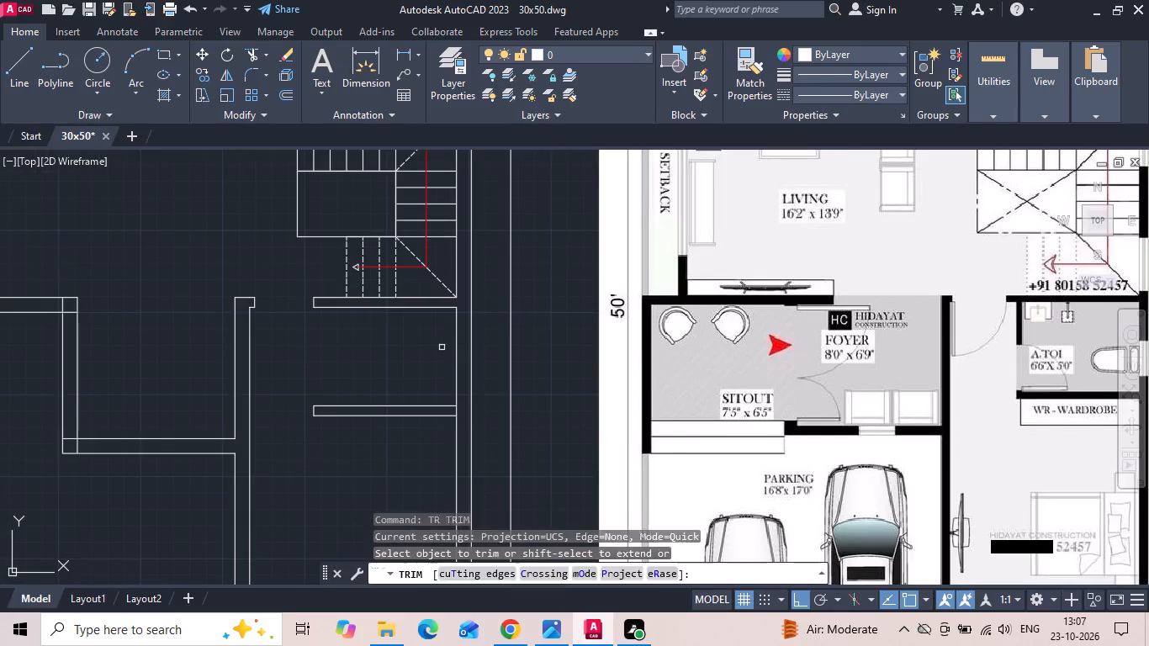
{"action": "scroll", "coordinate": [461, 413], "scroll_direction": "up", "scroll_amount": 1}
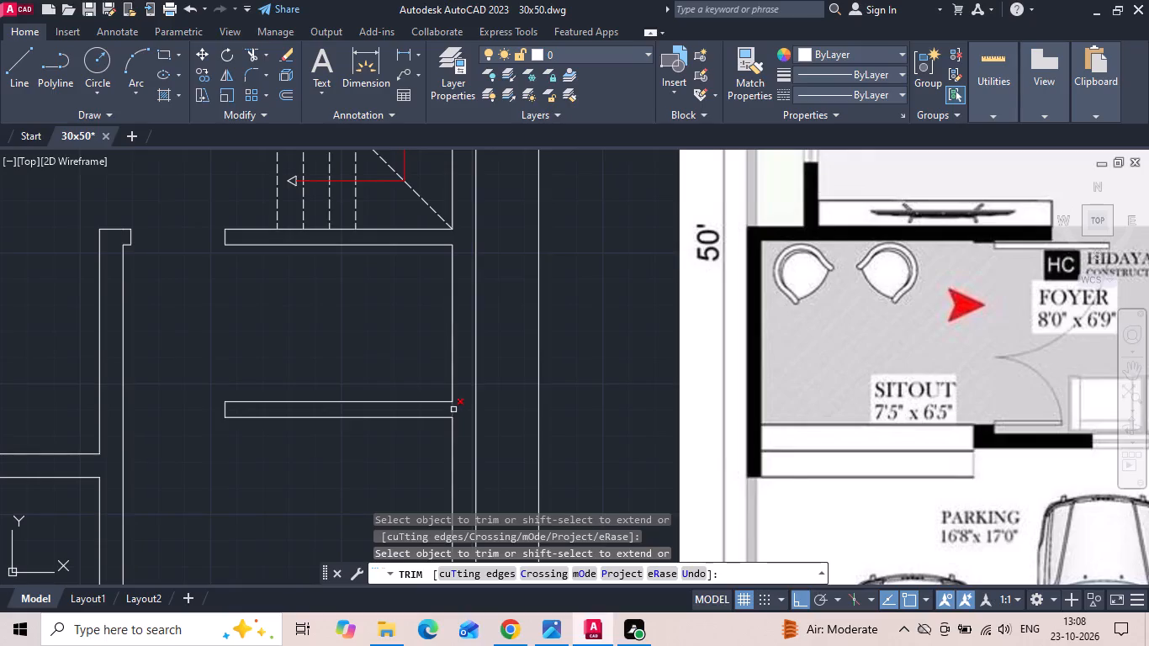
{"action": "left_click", "coordinate": [453, 410]}
{"action": "scroll", "coordinate": [376, 415], "scroll_direction": "down", "scroll_amount": 2}
{"action": "key", "text": "Escape"}
Copy the outer wall's inner line inside the toilet 6'6" horizontally toward the foyer.
{"action": "scroll", "coordinate": [389, 389], "scroll_direction": "up", "scroll_amount": 1}
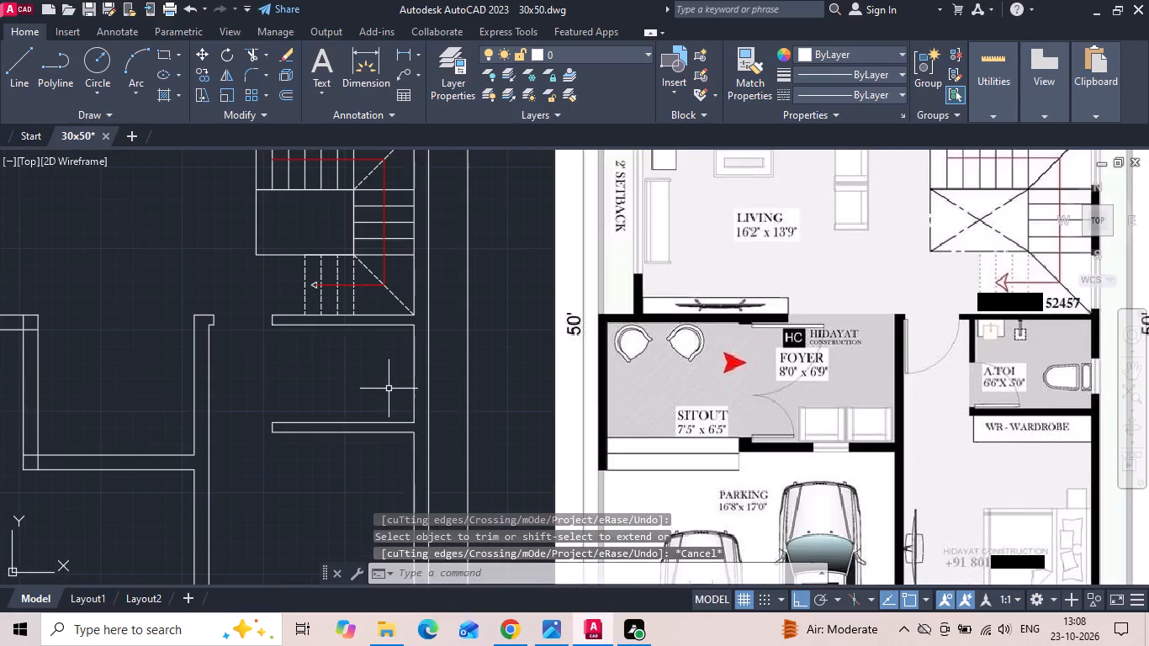
{"action": "scroll", "coordinate": [416, 362], "scroll_direction": "up", "scroll_amount": 1}
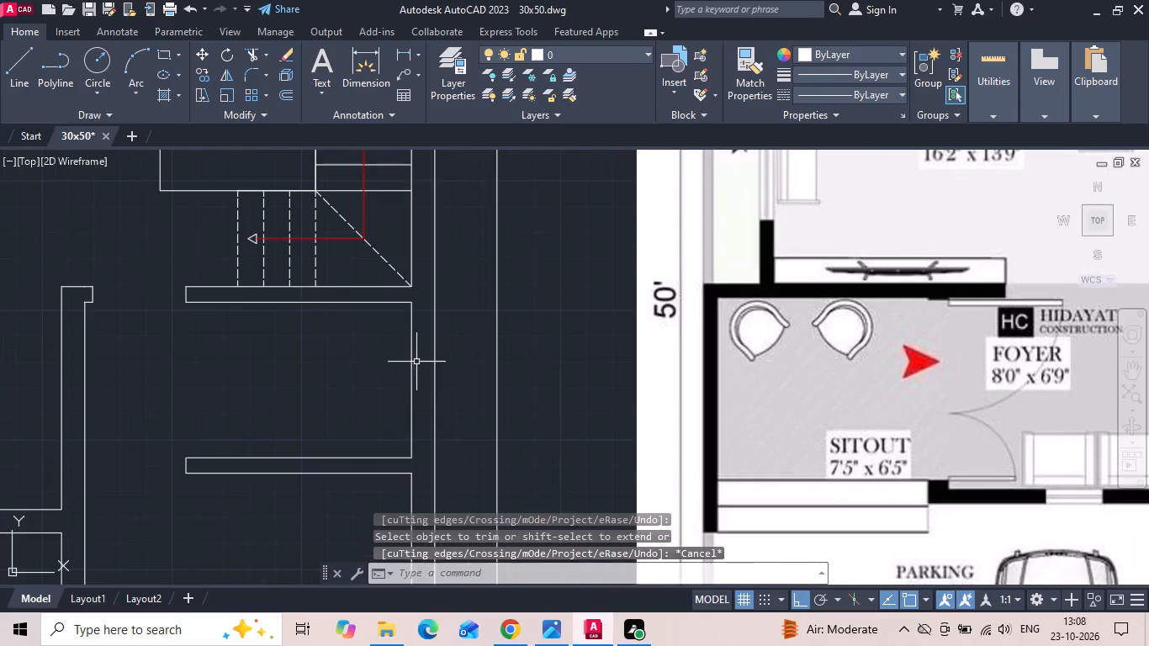
{"action": "left_click_drag", "start_coordinate": [417, 361], "coordinate": [404, 373]}
{"action": "left_click", "coordinate": [365, 376]}
{"action": "right_click", "coordinate": [361, 367]}
{"action": "left_click", "coordinate": [429, 327]}
{"action": "left_click_drag", "start_coordinate": [358, 367], "coordinate": [267, 371]}
{"action": "scroll", "coordinate": [239, 367], "scroll_direction": "down", "scroll_amount": 1}
{"action": "type", "text": "6'6"}
{"action": "key", "text": "Return"}
{"action": "key", "text": "Escape"}
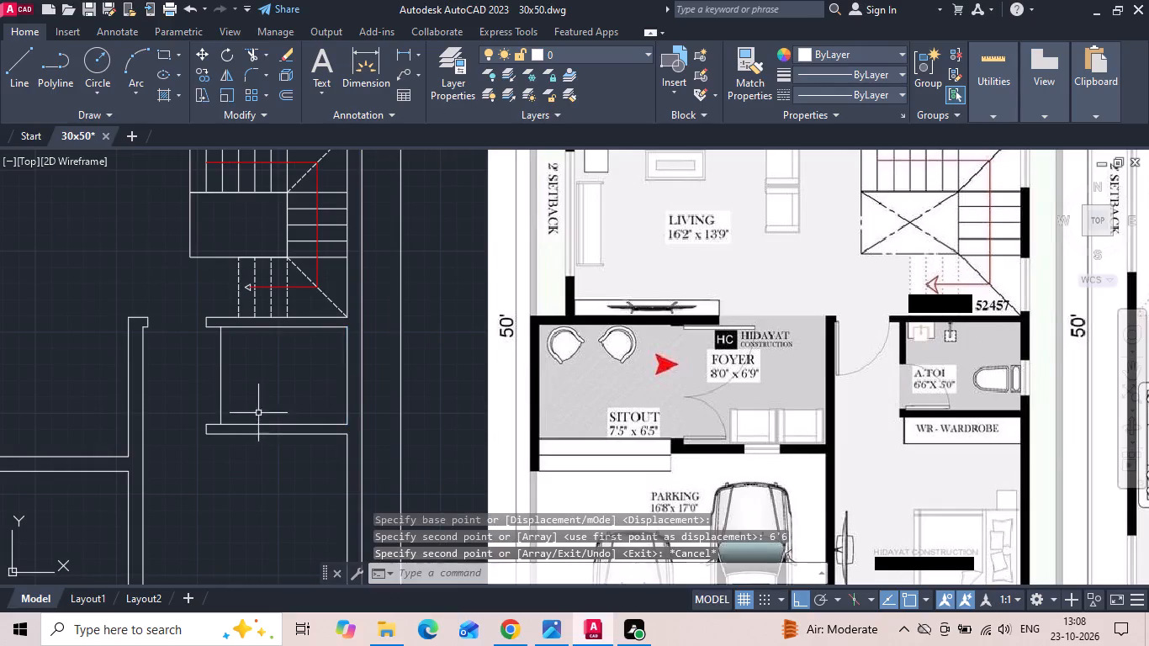
Copy the new toilet wall line 6" toward the foyer to give the wall its thickness.
{"action": "scroll", "coordinate": [157, 352], "scroll_direction": "up", "scroll_amount": 1}
{"action": "left_click_drag", "start_coordinate": [260, 353], "coordinate": [257, 364]}
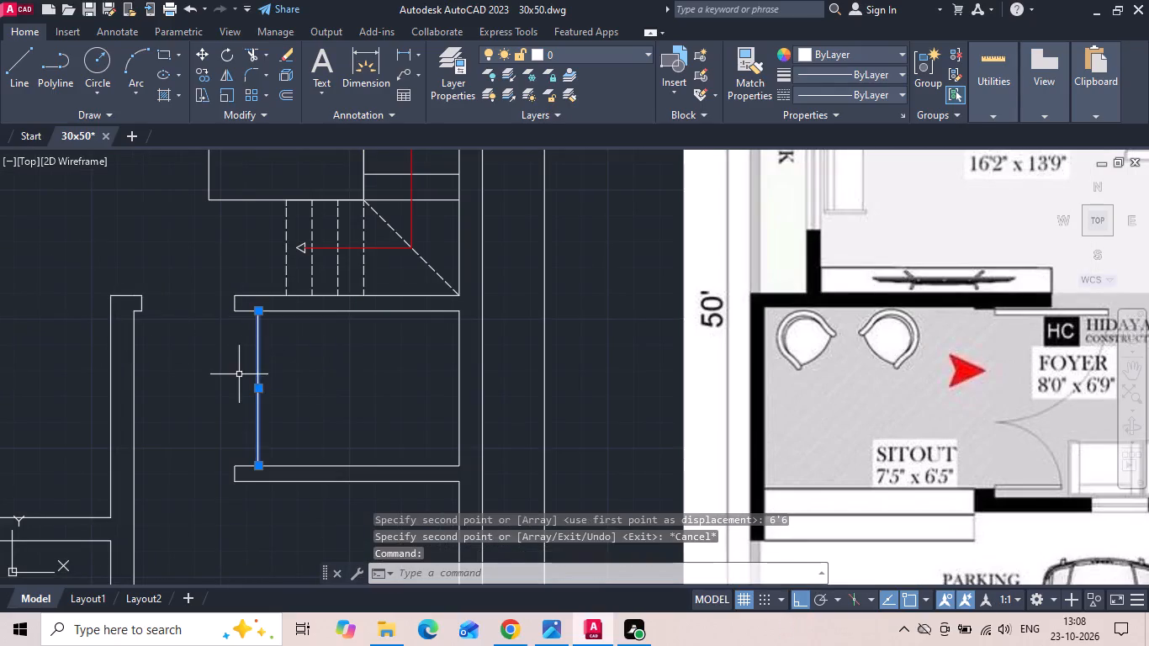
{"action": "right_click", "coordinate": [237, 375]}
{"action": "left_click", "coordinate": [278, 326]}
{"action": "left_click_drag", "start_coordinate": [379, 380], "coordinate": [368, 382]}
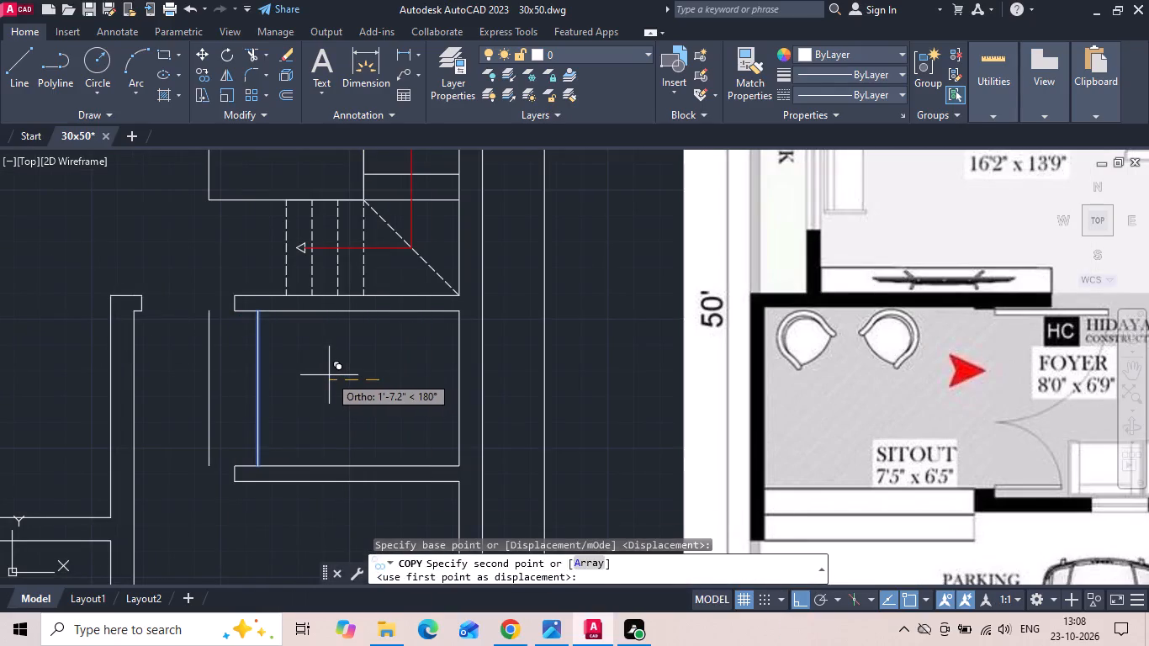
{"action": "key", "text": "6"}
{"action": "key", "text": "Return"}
{"action": "scroll", "coordinate": [389, 441], "scroll_direction": "down", "scroll_amount": 1}
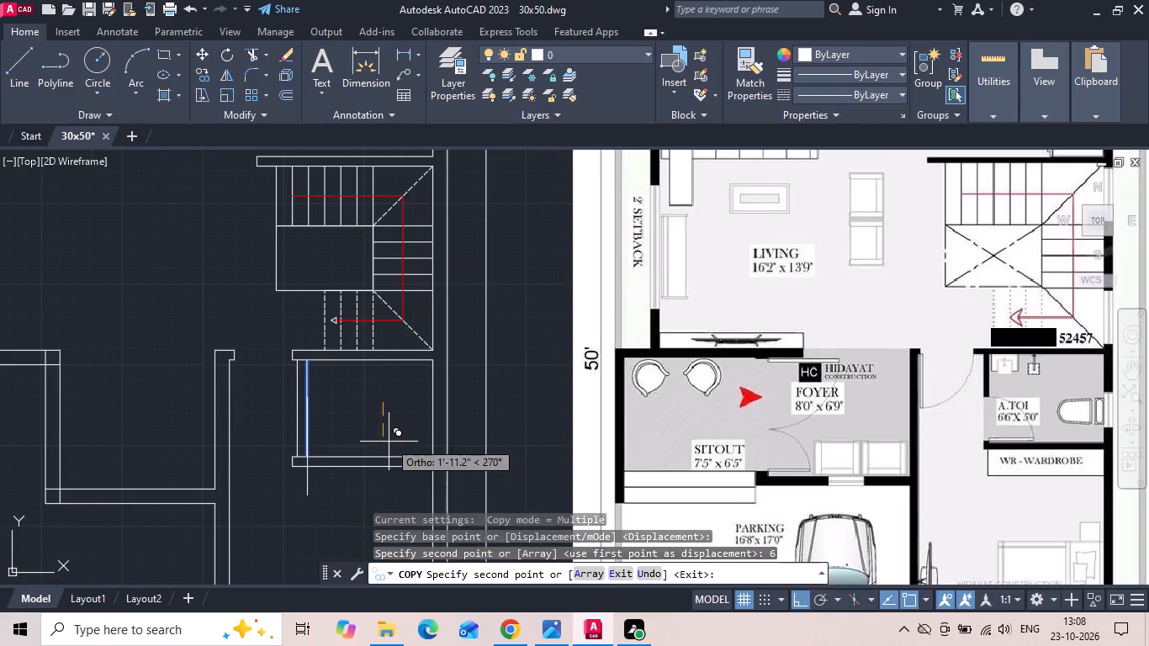
{"action": "key", "text": "Escape"}
Offset the upper line of the toilet's lower wall 3" into the toilet for the door jamb.
{"action": "scroll", "coordinate": [267, 454], "scroll_direction": "up", "scroll_amount": 1}
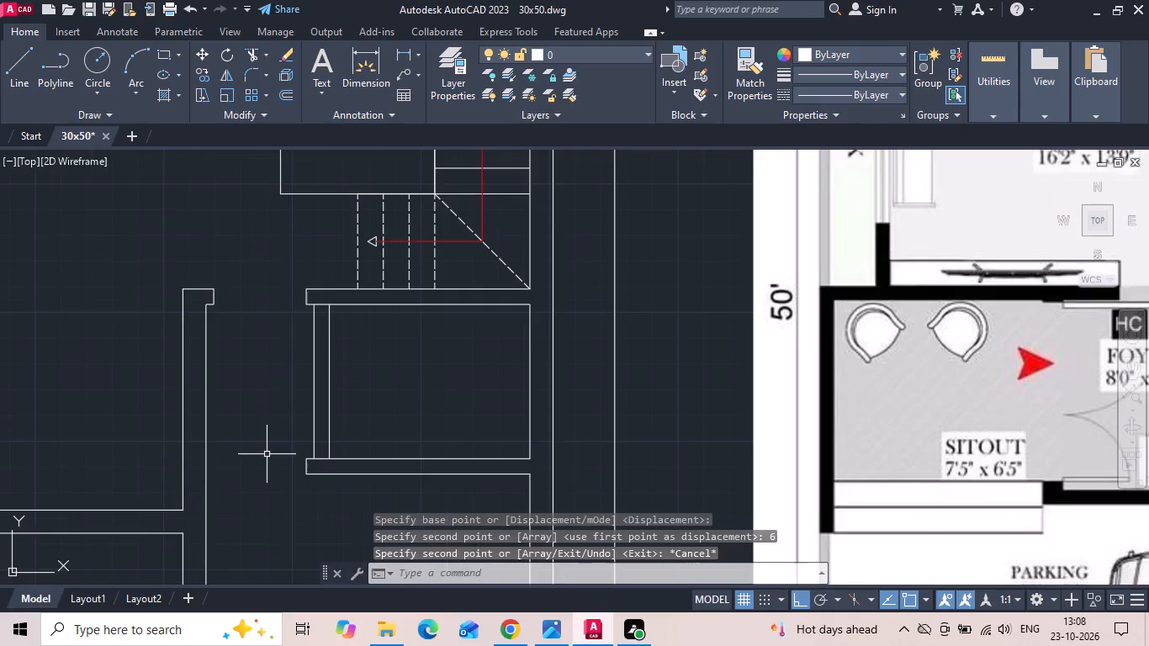
{"action": "scroll", "coordinate": [267, 454], "scroll_direction": "down", "scroll_amount": 1}
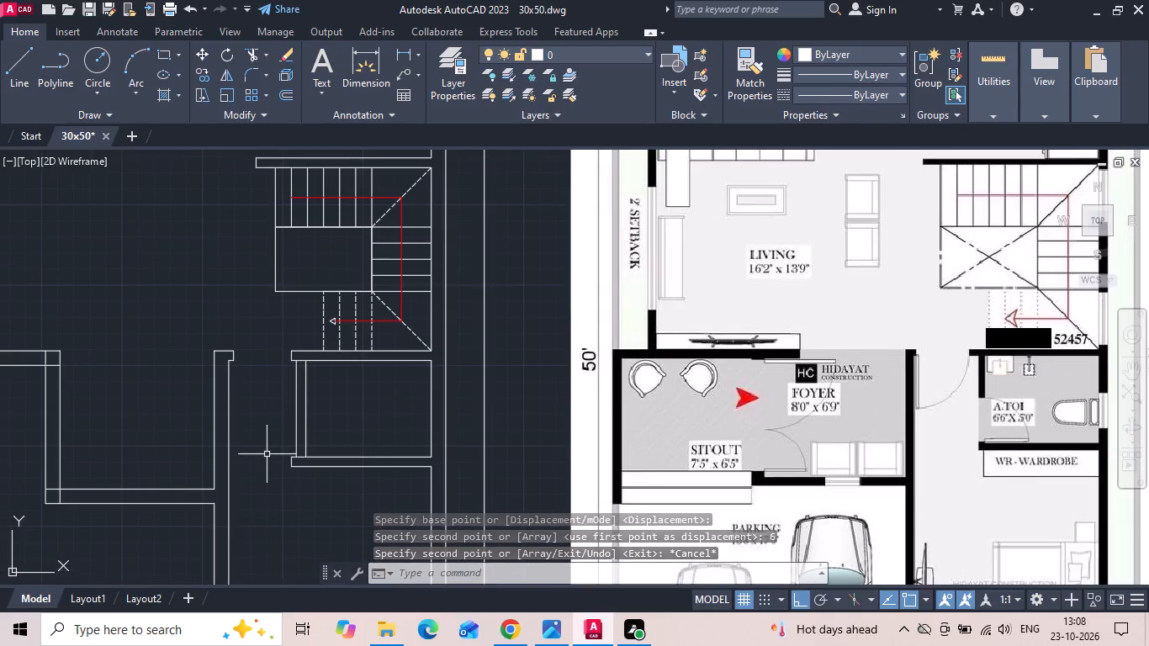
{"action": "type", "text": "o"}
{"action": "key", "text": "space"}
{"action": "scroll", "coordinate": [227, 450], "scroll_direction": "up", "scroll_amount": 1}
{"action": "middle_click_drag", "start_coordinate": [226, 447], "coordinate": [252, 446]}
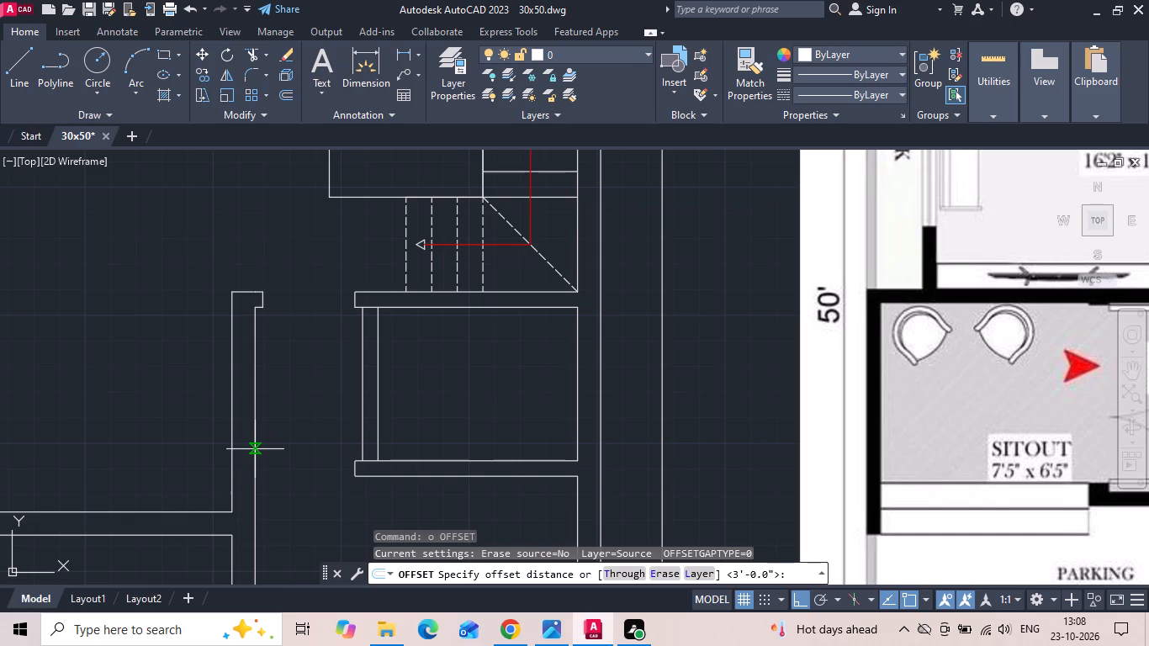
{"action": "scroll", "coordinate": [254, 452], "scroll_direction": "up", "scroll_amount": 1}
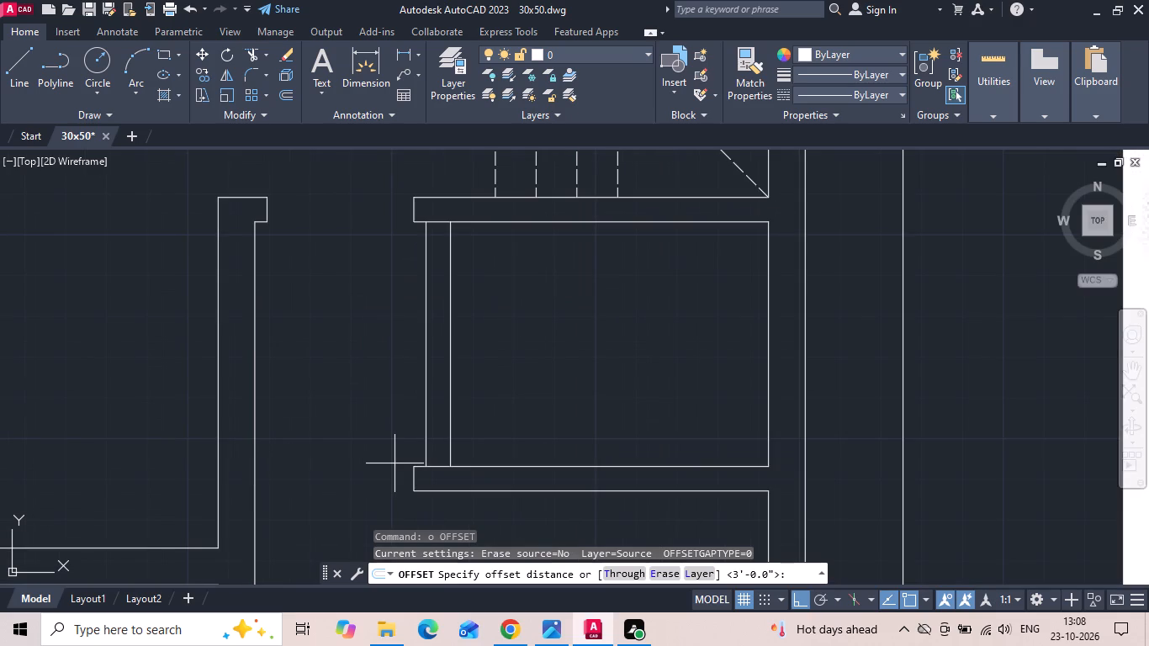
{"action": "key", "text": "3"}
{"action": "key", "text": "space"}
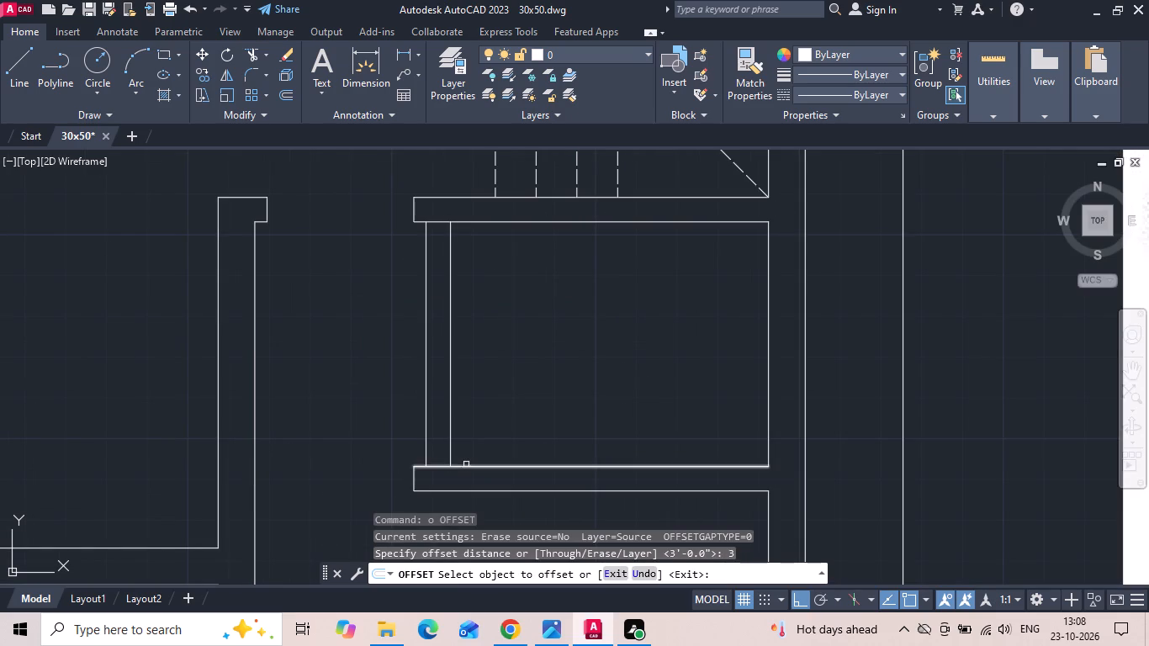
{"action": "left_click", "coordinate": [468, 465]}
{"action": "left_click", "coordinate": [484, 427]}
{"action": "key", "text": "Escape"}
Offset the 3" jamb line 2'6" further into the toilet to mark the door width.
{"action": "type", "text": "o 2'"}
{"action": "type", "text": "6"}
{"action": "key", "text": "space"}
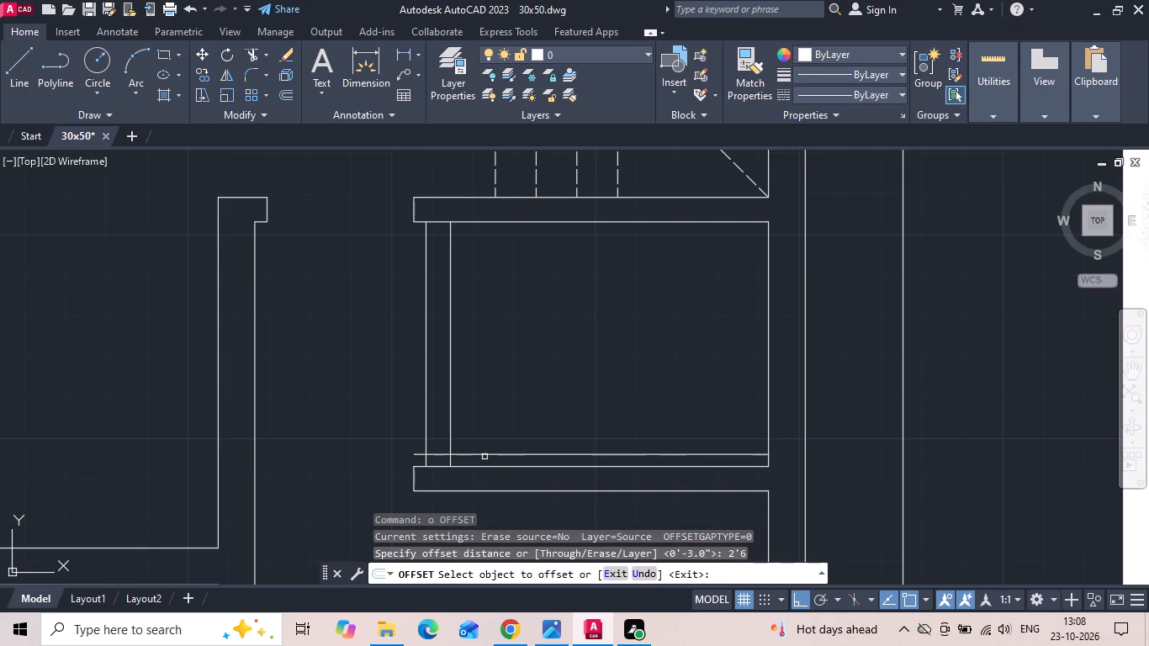
{"action": "left_click", "coordinate": [484, 457]}
{"action": "left_click", "coordinate": [506, 341]}
{"action": "key", "text": "Escape"}
Trim the toilet's foyer-side wall lines and the upper jamb line inside the room to open the toilet door.
{"action": "key", "text": "t"}
{"action": "type", "text": "r"}
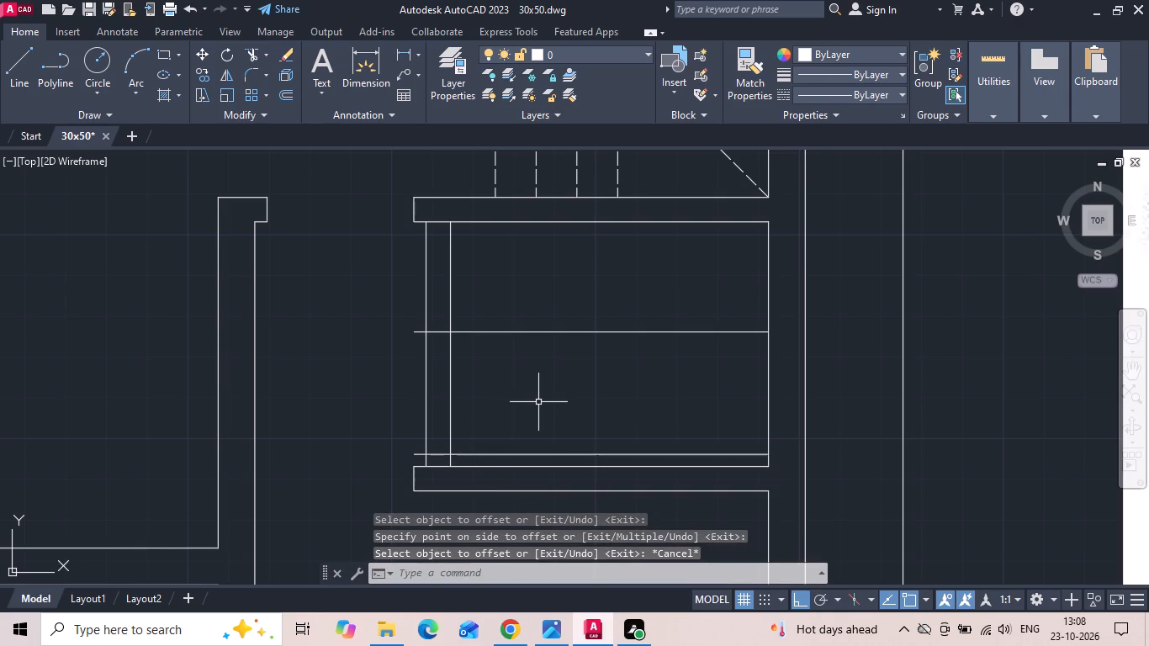
{"action": "key", "text": "space"}
{"action": "key", "text": "space"}
{"action": "left_click_drag", "start_coordinate": [381, 391], "coordinate": [531, 299]}
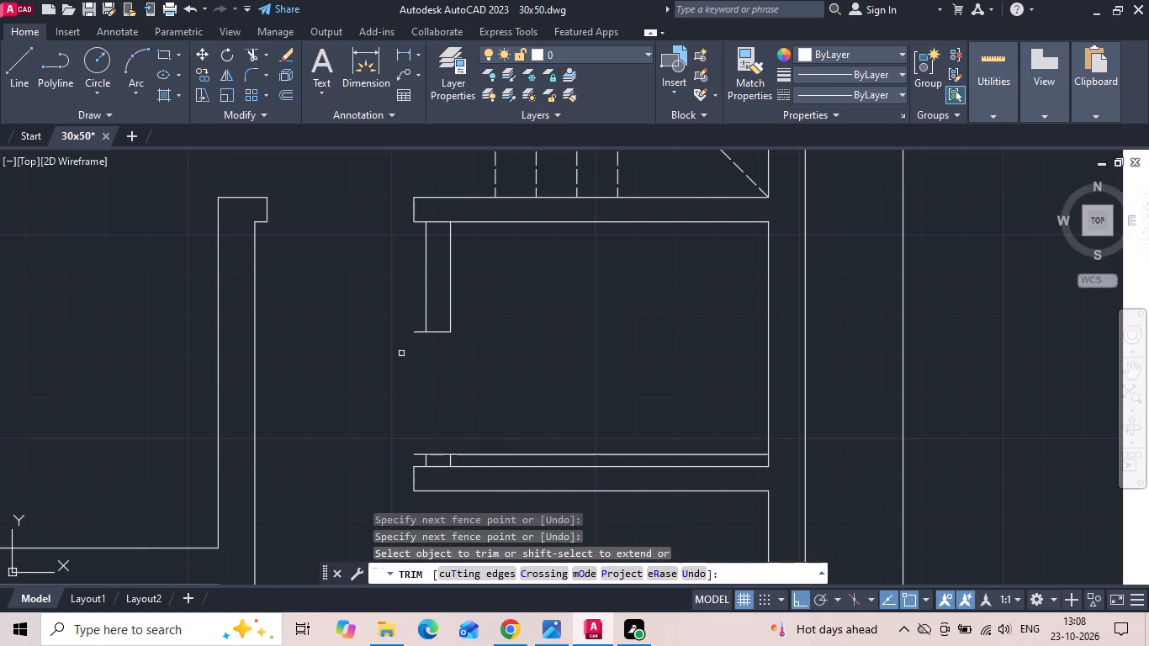
Trim the wall lines crossing the toilet's two foyer-side corners and the excess ends of both door jamb lines.
{"action": "left_click", "coordinate": [440, 215]}
{"action": "left_click", "coordinate": [440, 265]}
{"action": "left_click", "coordinate": [414, 332]}
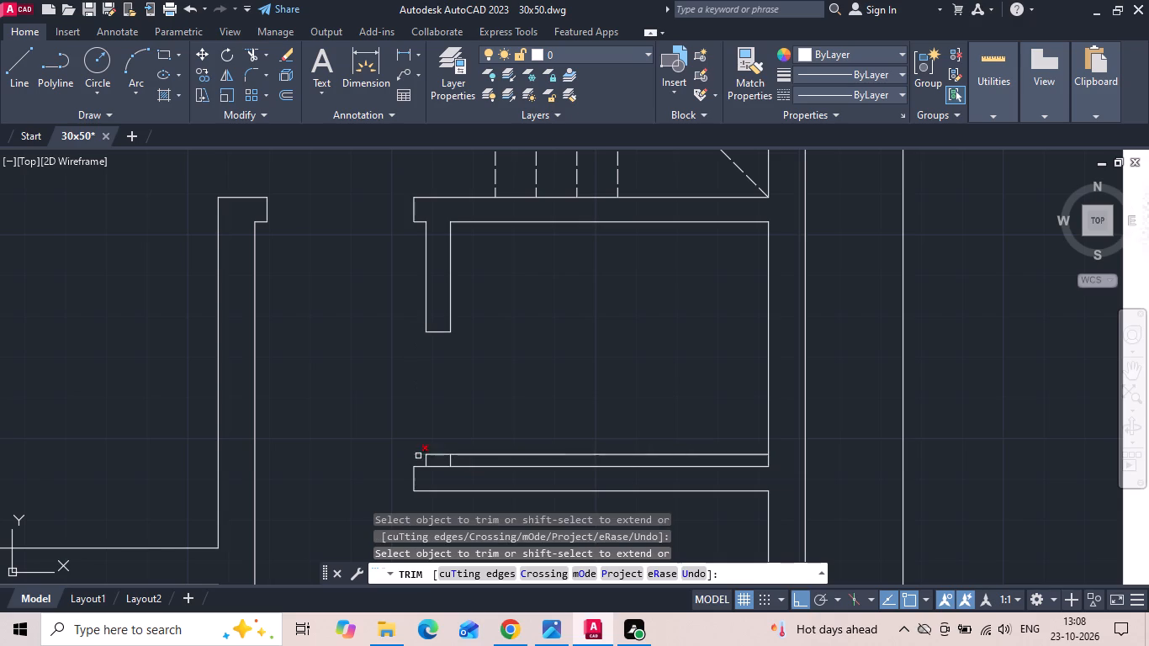
{"action": "left_click", "coordinate": [470, 455]}
{"action": "left_click", "coordinate": [440, 466]}
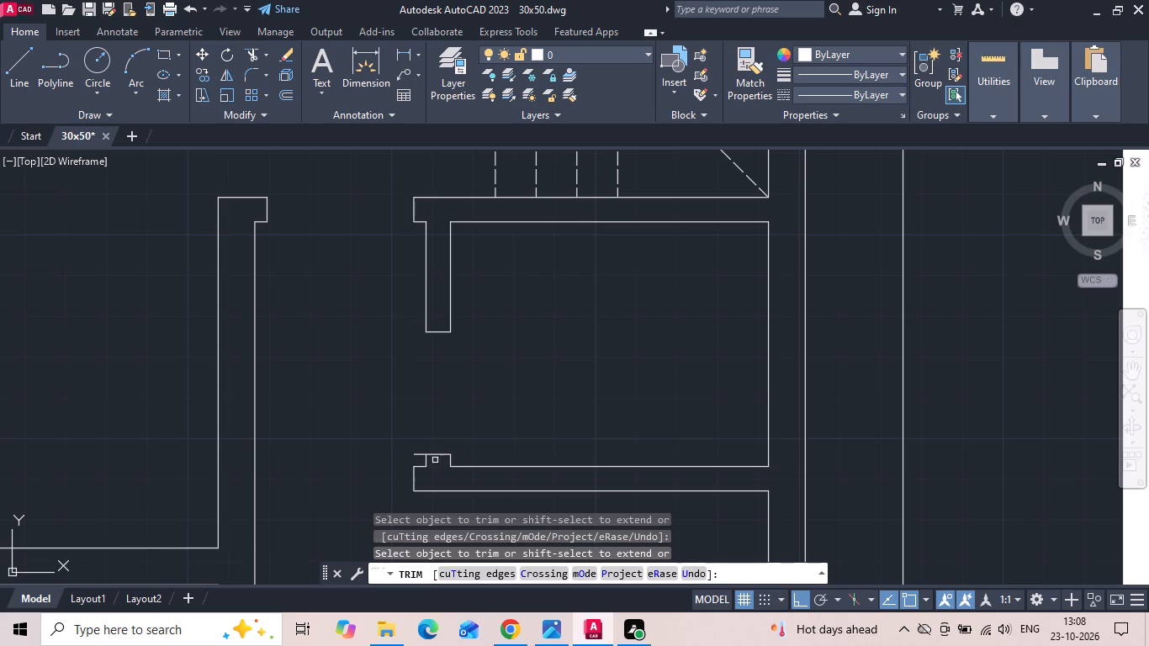
{"action": "left_click", "coordinate": [420, 455]}
{"action": "scroll", "coordinate": [404, 434], "scroll_direction": "down", "scroll_amount": 2}
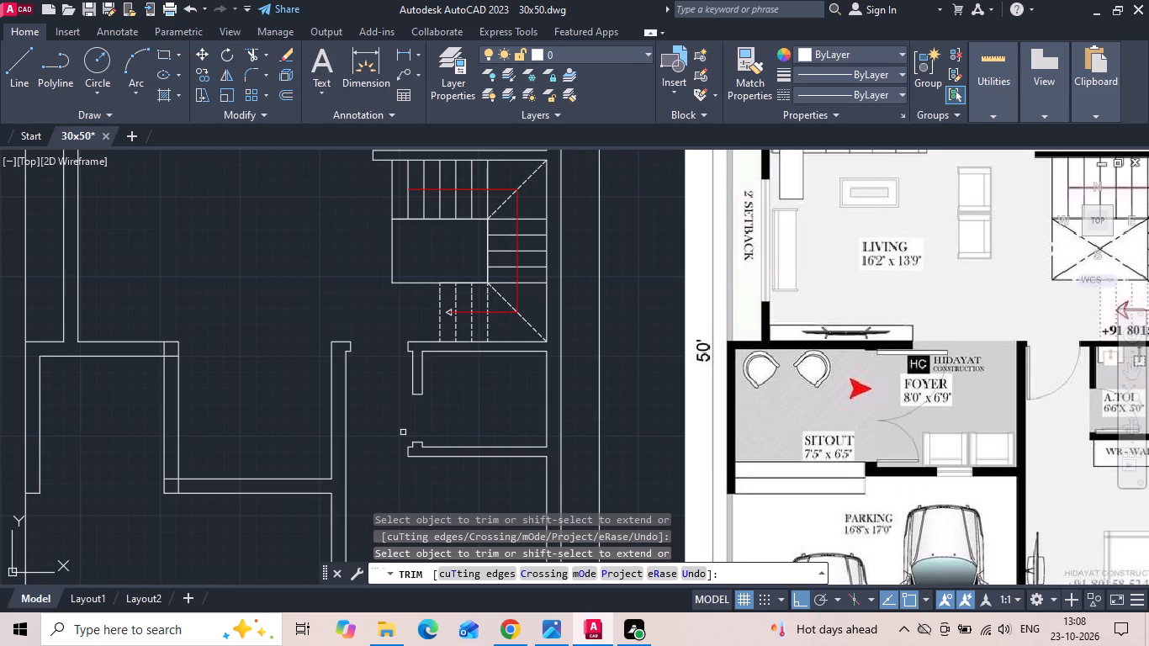
{"action": "key", "text": "Escape"}
Extend the outer line of the toilet's foyer-side wall down to the lower face of the toilet's lower wall.
{"action": "type", "text": "ex"}
{"action": "key", "text": "space"}
{"action": "key", "text": "space"}
{"action": "scroll", "coordinate": [407, 463], "scroll_direction": "up", "scroll_amount": 2}
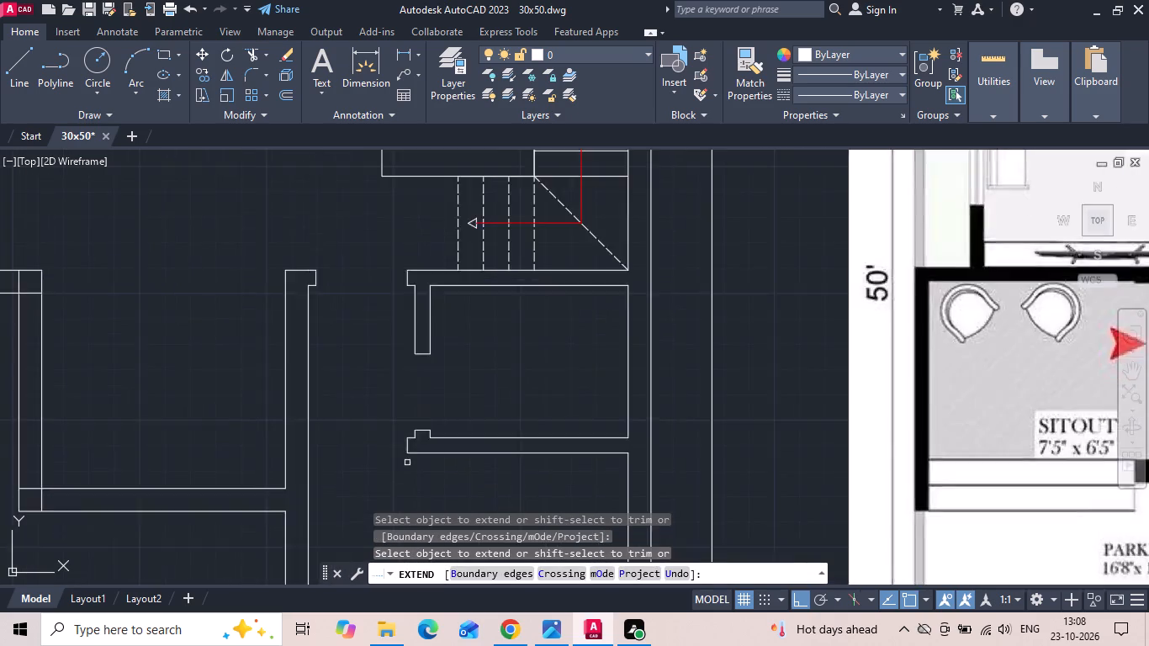
{"action": "scroll", "coordinate": [407, 463], "scroll_direction": "up", "scroll_amount": 1}
{"action": "left_click", "coordinate": [419, 392]}
{"action": "left_click", "coordinate": [433, 395]}
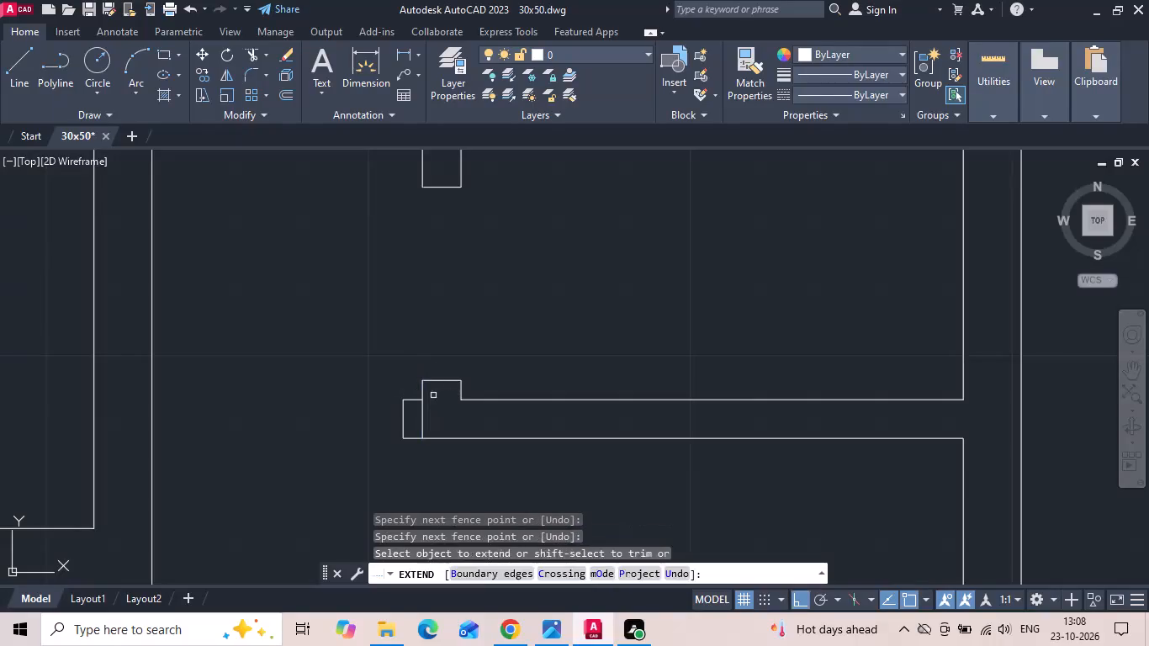
{"action": "key", "text": "Escape"}
Trim the lower toilet wall's stub projecting beyond the extended foyer-side wall line.
{"action": "key", "text": "t"}
{"action": "key", "text": "r"}
{"action": "key", "text": "space"}
{"action": "left_click_drag", "start_coordinate": [414, 394], "coordinate": [402, 410]}
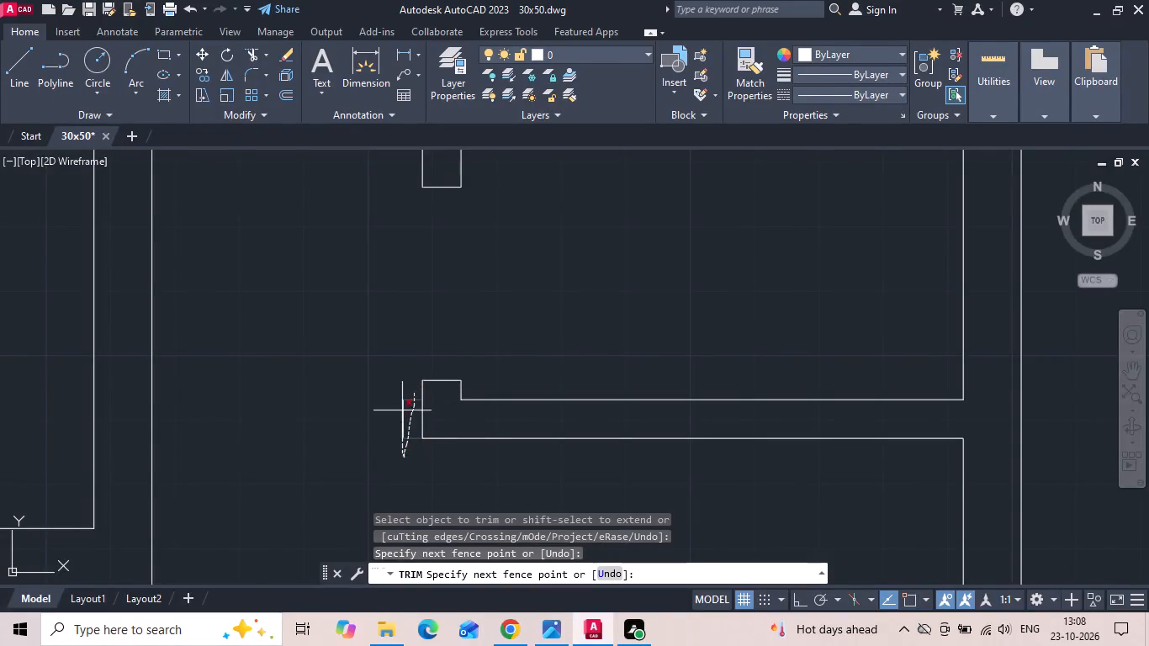
{"action": "left_click_drag", "start_coordinate": [402, 410], "coordinate": [402, 407]}
{"action": "left_click", "coordinate": [404, 415]}
{"action": "scroll", "coordinate": [405, 419], "scroll_direction": "down", "scroll_amount": 3}
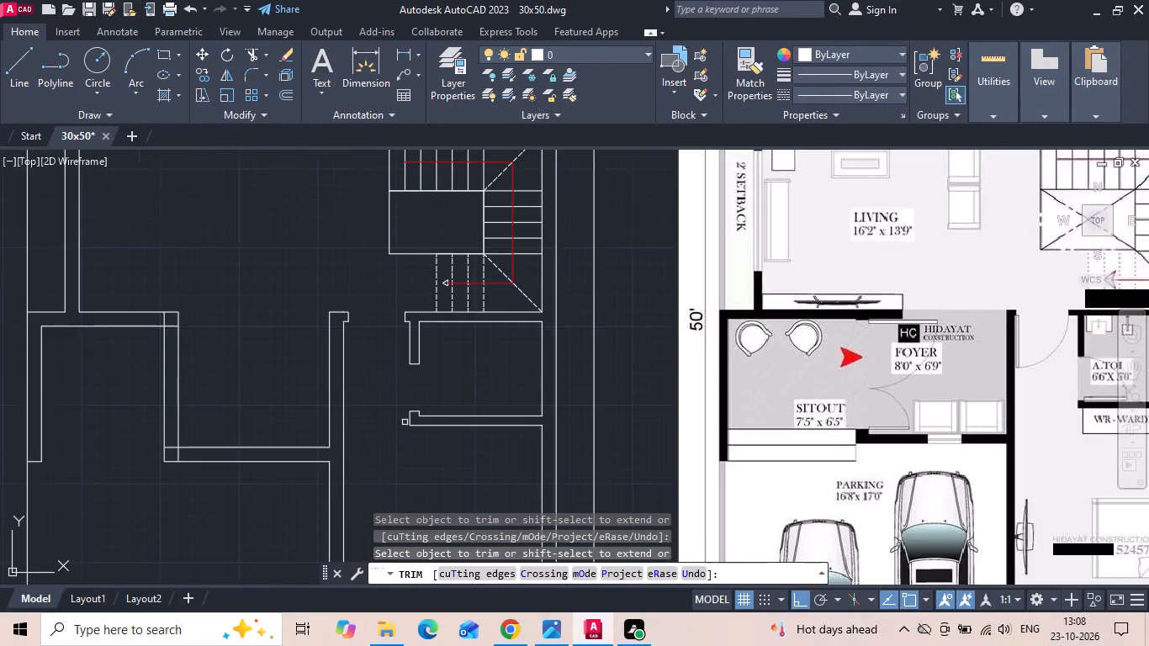
{"action": "middle_click_drag", "start_coordinate": [398, 453], "coordinate": [529, 386]}
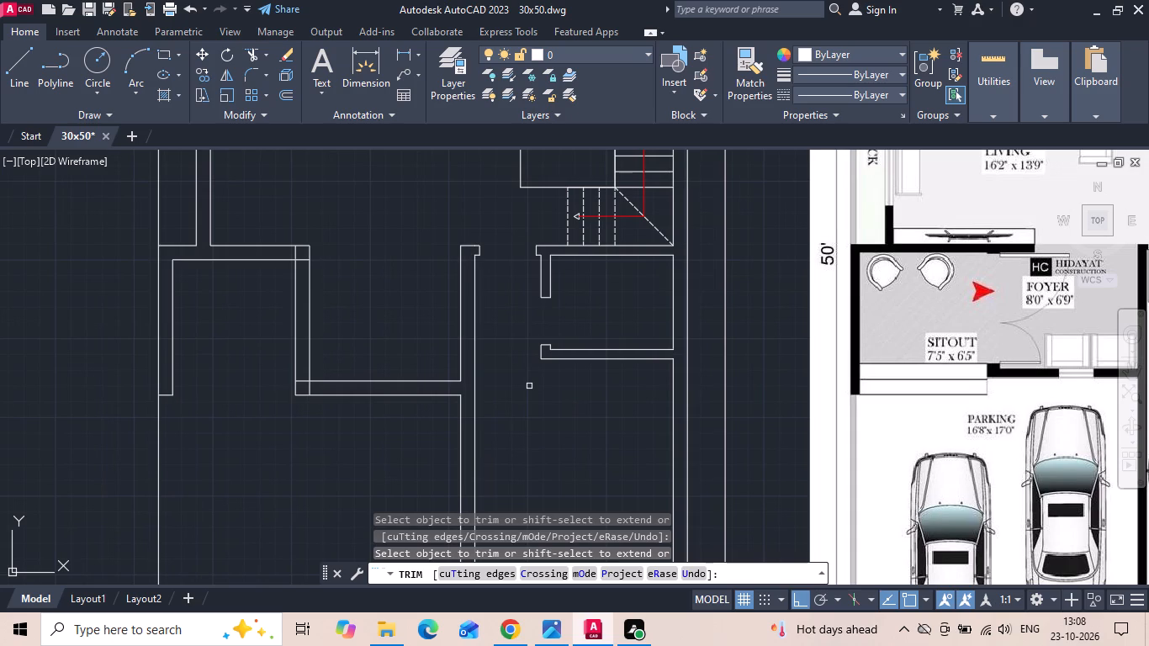
{"action": "key", "text": "Escape"}
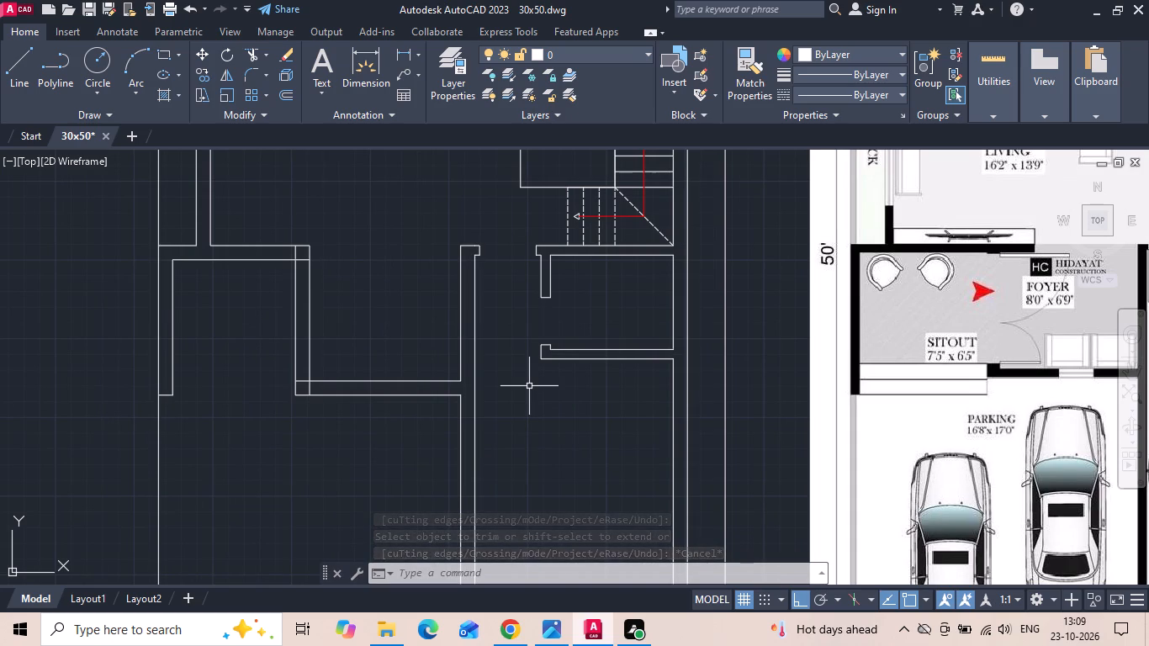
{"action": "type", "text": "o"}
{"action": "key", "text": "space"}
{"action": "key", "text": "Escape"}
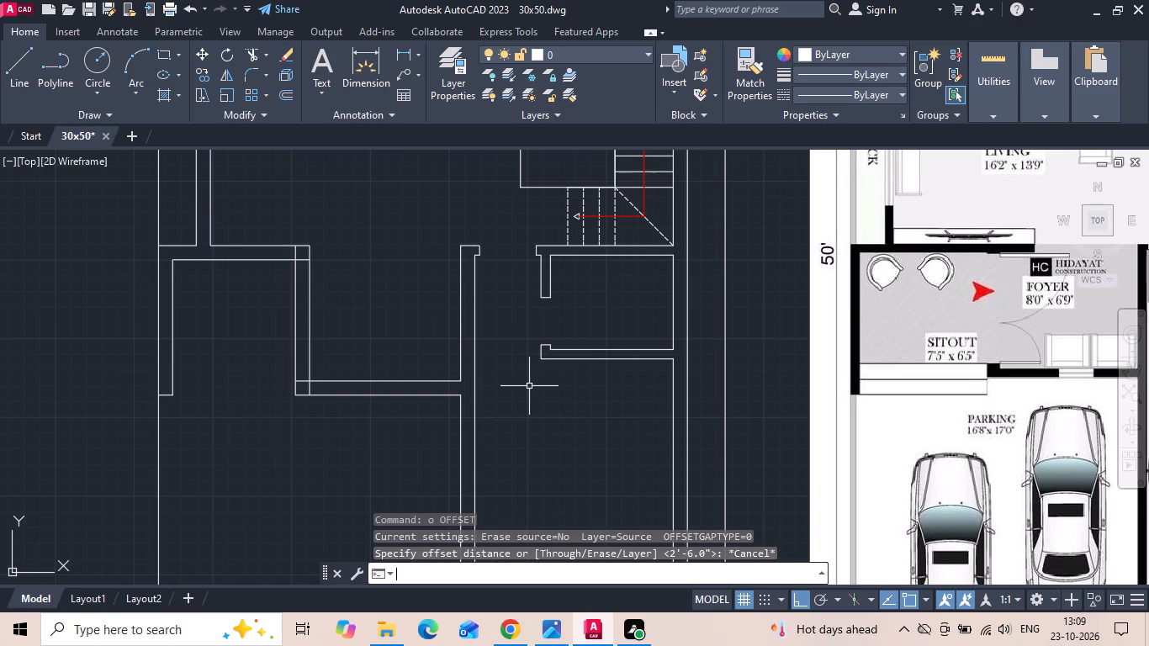
Save the drawing.
{"action": "key", "text": "ctrl+s"}
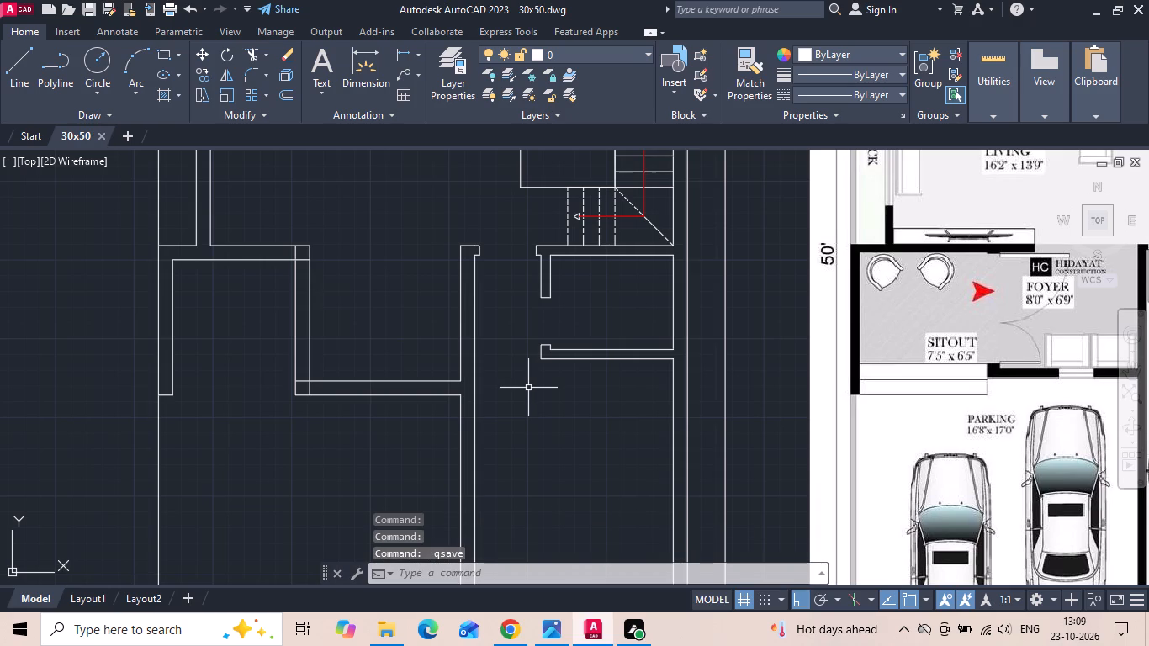
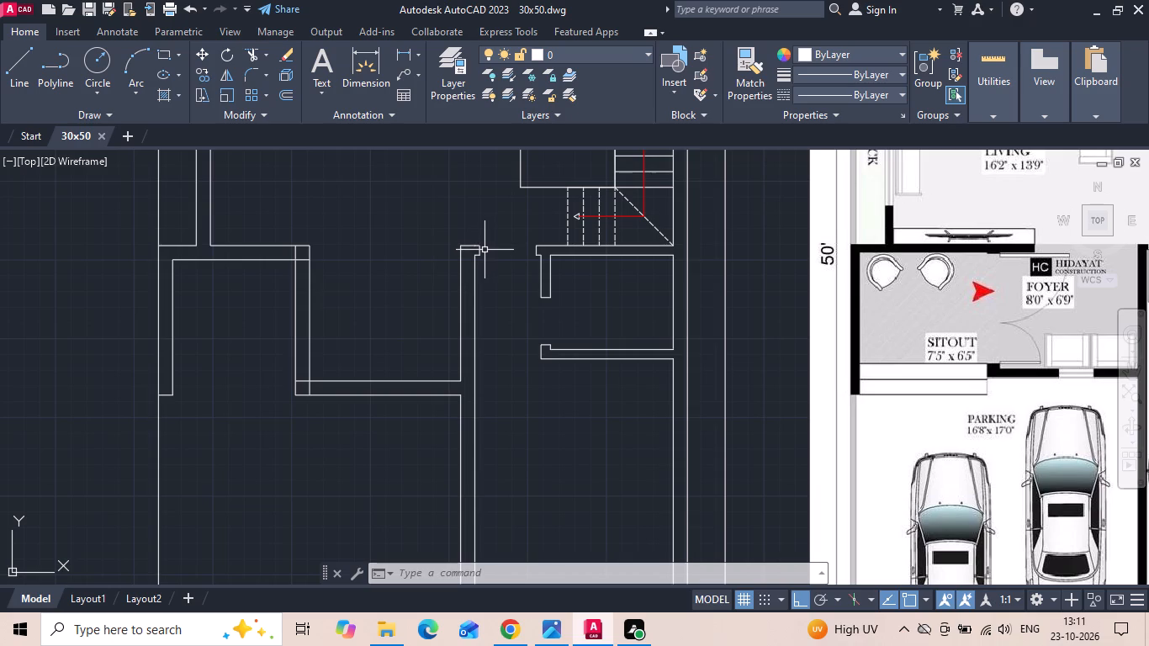
Measure the clear distance between the upper wall and the foyer's lower wall along the sitout-foyer dividing wall.
{"action": "left_click", "coordinate": [404, 56]}
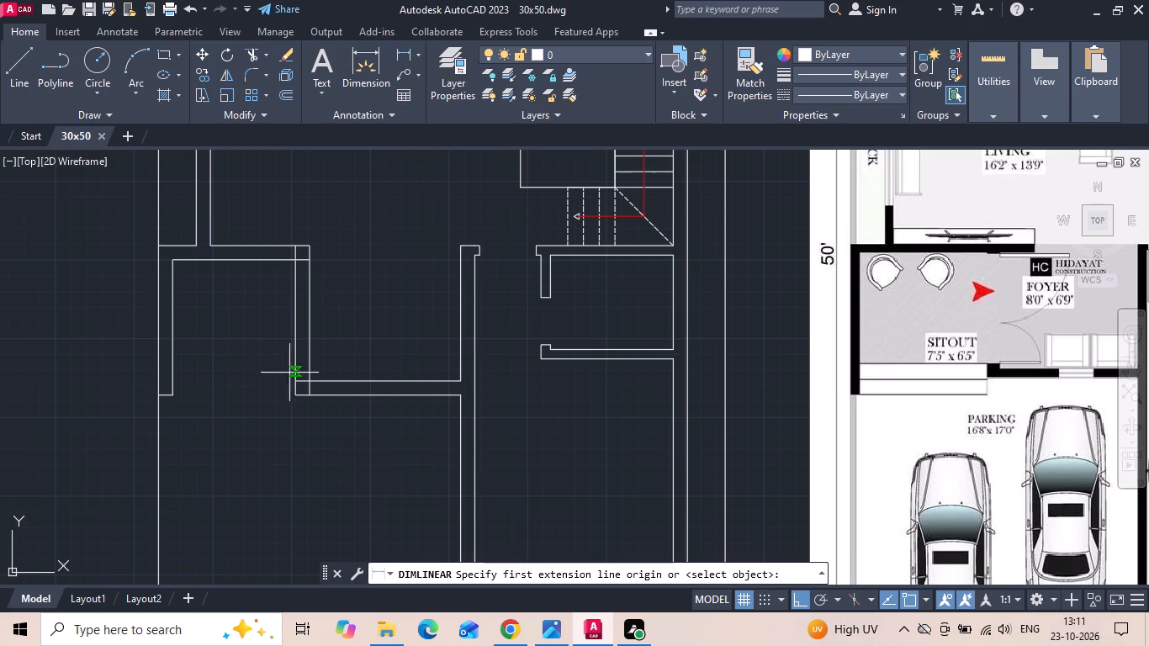
{"action": "left_click", "coordinate": [309, 383]}
{"action": "left_click", "coordinate": [308, 261]}
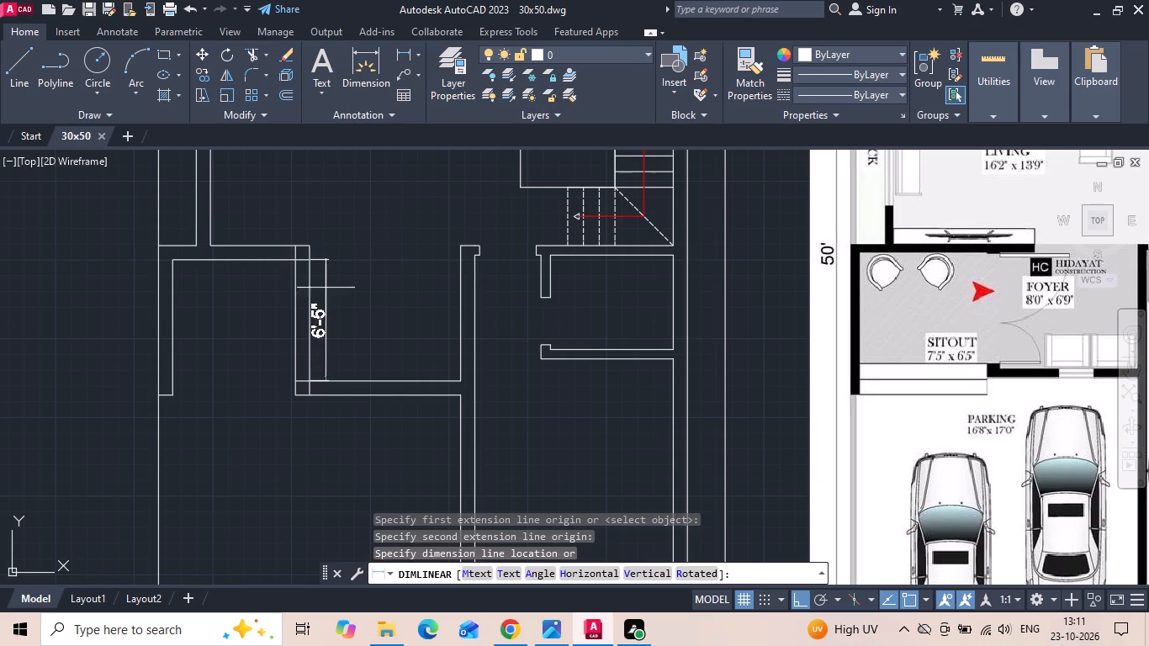
{"action": "key", "text": "Escape"}
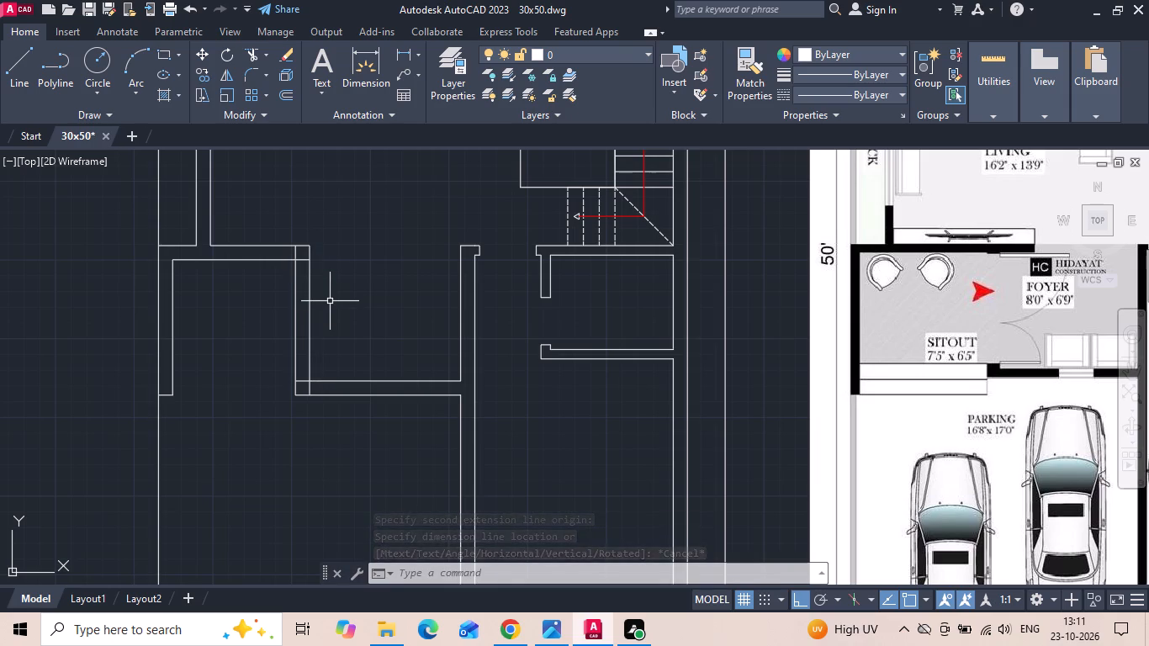
Draw a line across the sitout's open front, from the foyer lower wall's upper face to the inner face of the outer wall.
{"action": "key", "text": "l"}
{"action": "key", "text": "space"}
{"action": "scroll", "coordinate": [231, 384], "scroll_direction": "up", "scroll_amount": 1}
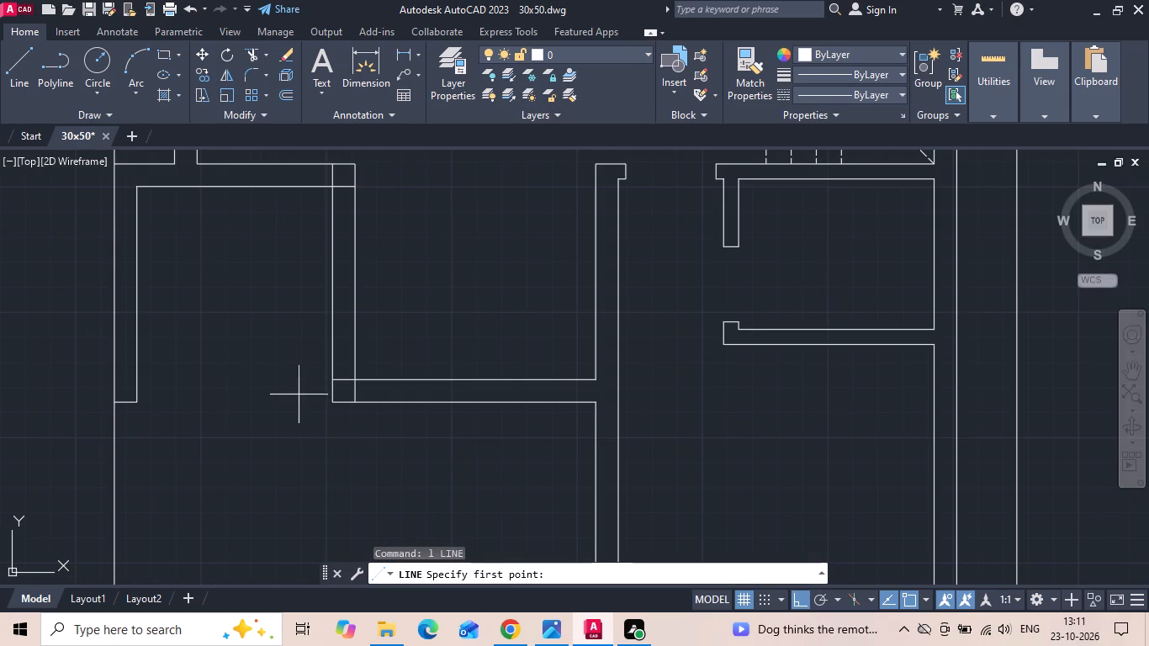
{"action": "left_click", "coordinate": [334, 379]}
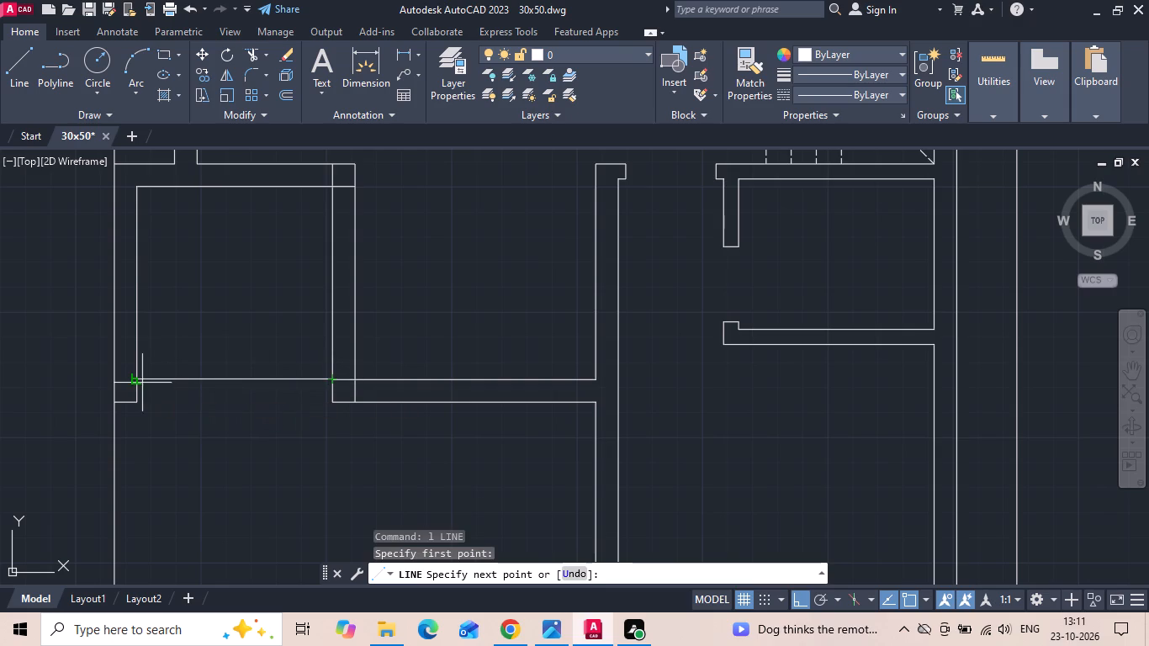
{"action": "left_click", "coordinate": [140, 382]}
{"action": "key", "text": "Escape"}
Copy the sitout front line downward at 10" and 20" to form the entrance step lines.
{"action": "left_click_drag", "start_coordinate": [208, 353], "coordinate": [210, 379]}
{"action": "left_click", "coordinate": [209, 382]}
{"action": "left_click", "coordinate": [209, 370]}
{"action": "left_click", "coordinate": [196, 404]}
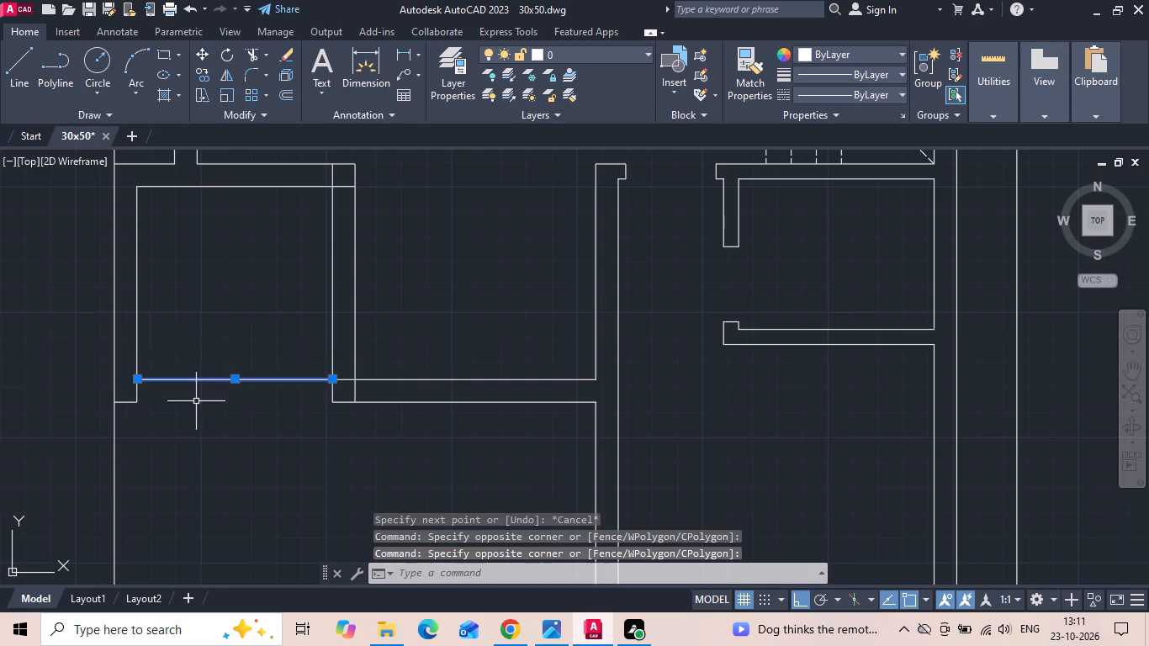
{"action": "right_click", "coordinate": [196, 399]}
{"action": "left_click", "coordinate": [234, 320]}
{"action": "left_click_drag", "start_coordinate": [236, 319], "coordinate": [239, 354]}
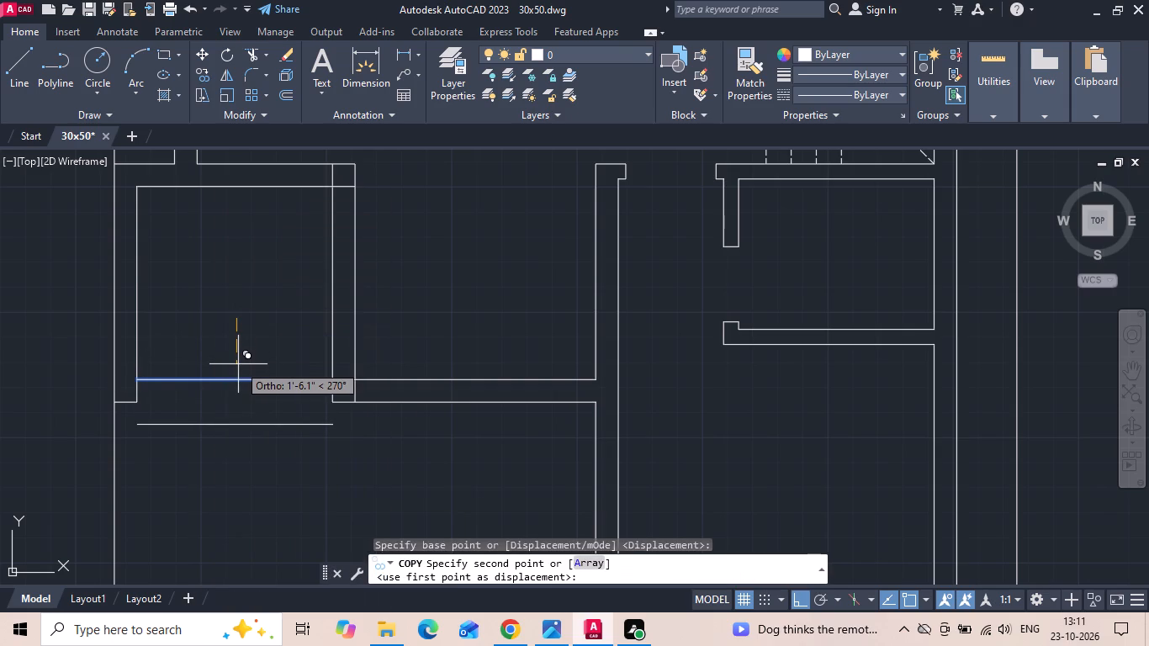
{"action": "type", "text": "10"}
{"action": "key", "text": "Return"}
{"action": "type", "text": "20"}
{"action": "key", "text": "Return"}
{"action": "key", "text": "Escape"}
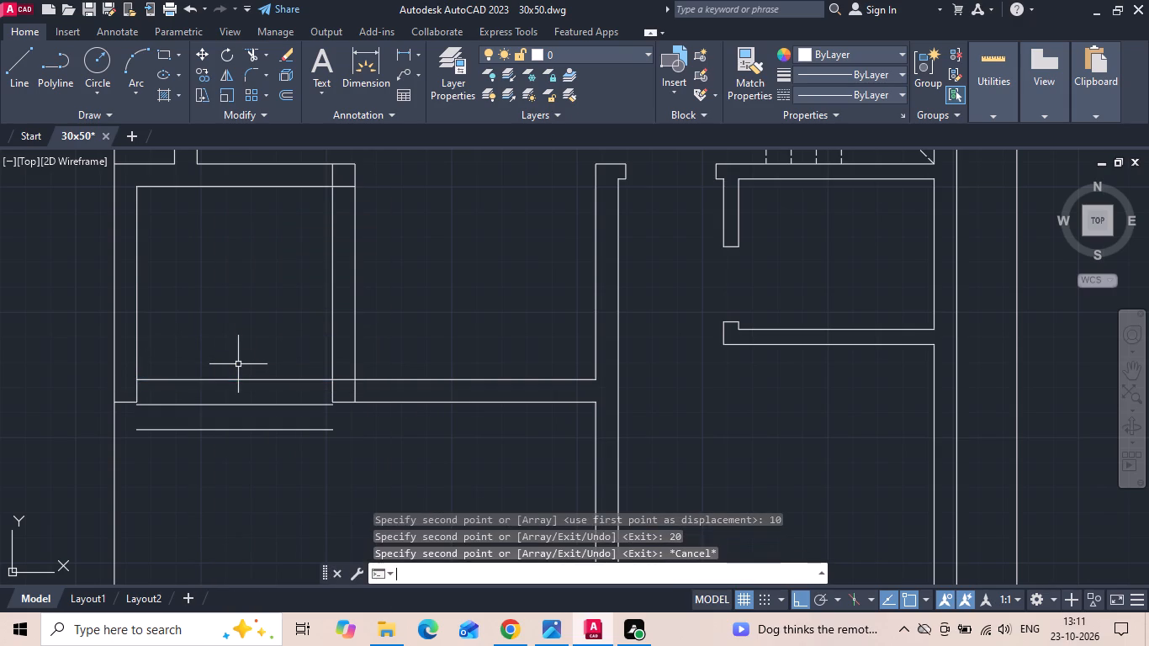
Extend the lowest step line to the plan's outer wall face and the sitout side wall's inner line down to that step line.
{"action": "scroll", "coordinate": [273, 347], "scroll_direction": "down", "scroll_amount": 2}
{"action": "scroll", "coordinate": [209, 367], "scroll_direction": "up", "scroll_amount": 3}
{"action": "type", "text": "ex"}
{"action": "key", "text": "space"}
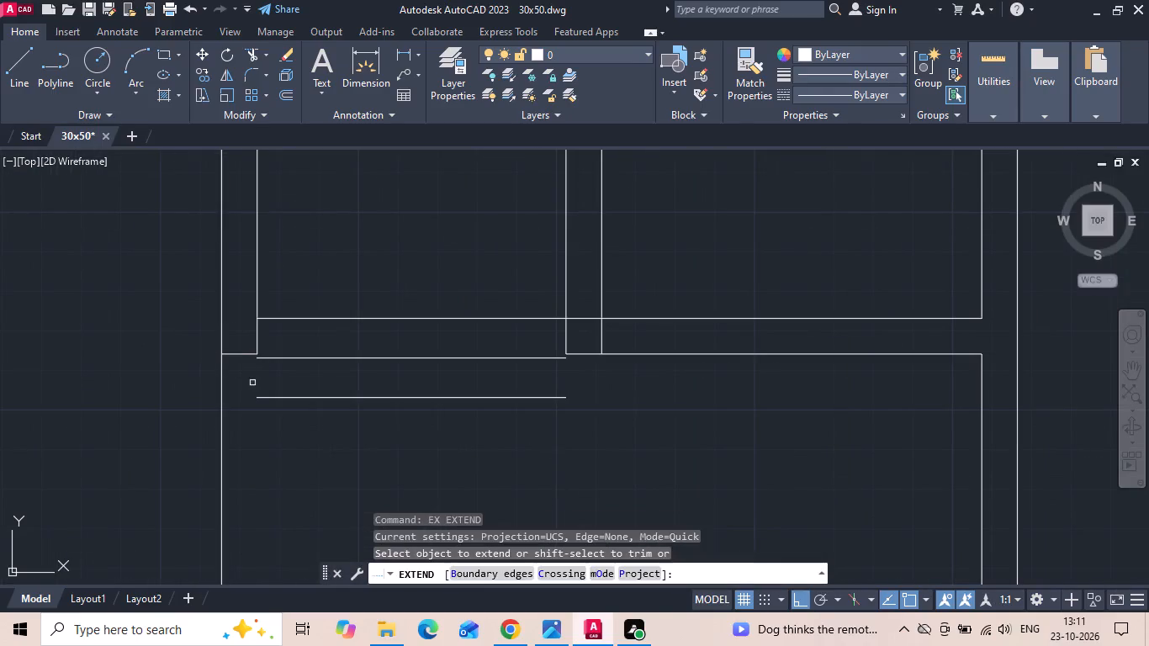
{"action": "left_click_drag", "start_coordinate": [256, 393], "coordinate": [250, 436]}
{"action": "left_click", "coordinate": [264, 394]}
{"action": "left_click", "coordinate": [254, 442]}
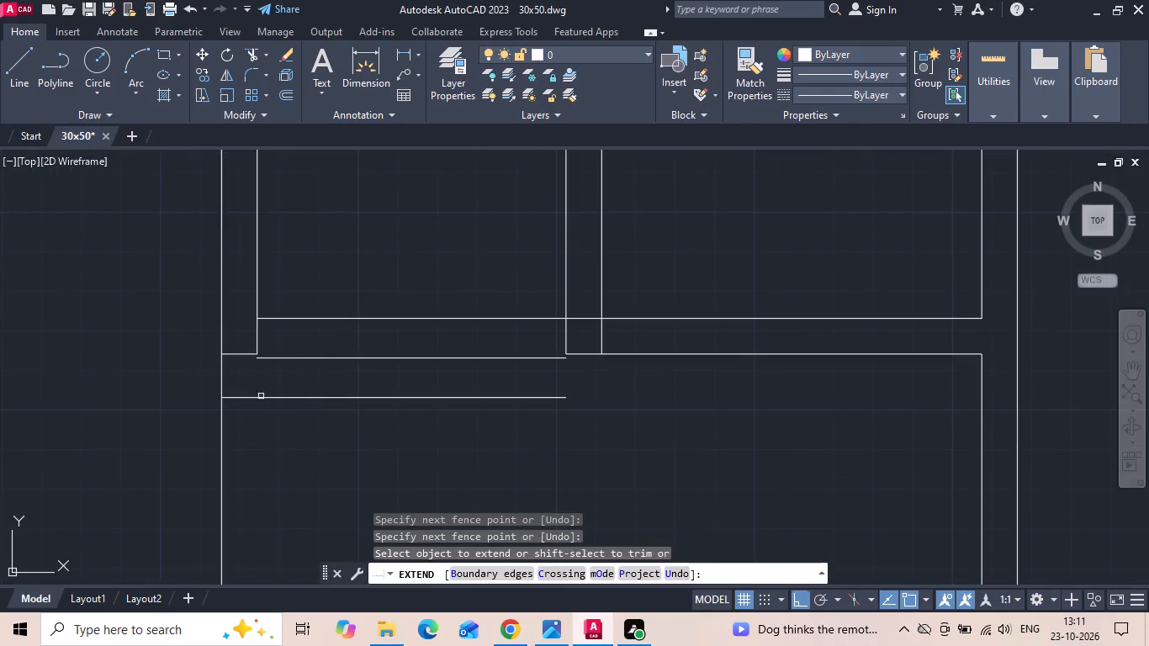
{"action": "left_click", "coordinate": [258, 336]}
{"action": "left_click", "coordinate": [248, 336]}
{"action": "left_click", "coordinate": [271, 335]}
{"action": "key", "text": "Escape"}
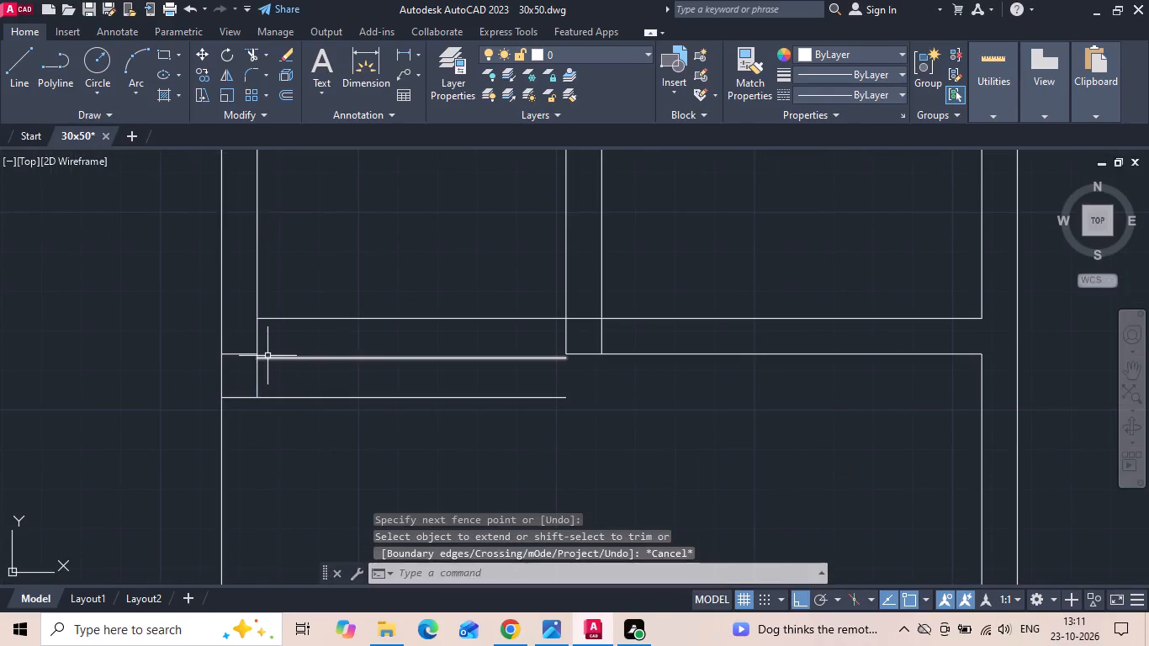
Trim the former end line across the sitout's side wall.
{"action": "key", "text": "t"}
{"action": "key", "text": "r"}
{"action": "key", "text": "space"}
{"action": "left_click", "coordinate": [234, 356]}
{"action": "key", "text": "Escape"}
{"action": "scroll", "coordinate": [246, 397], "scroll_direction": "down", "scroll_amount": 2}
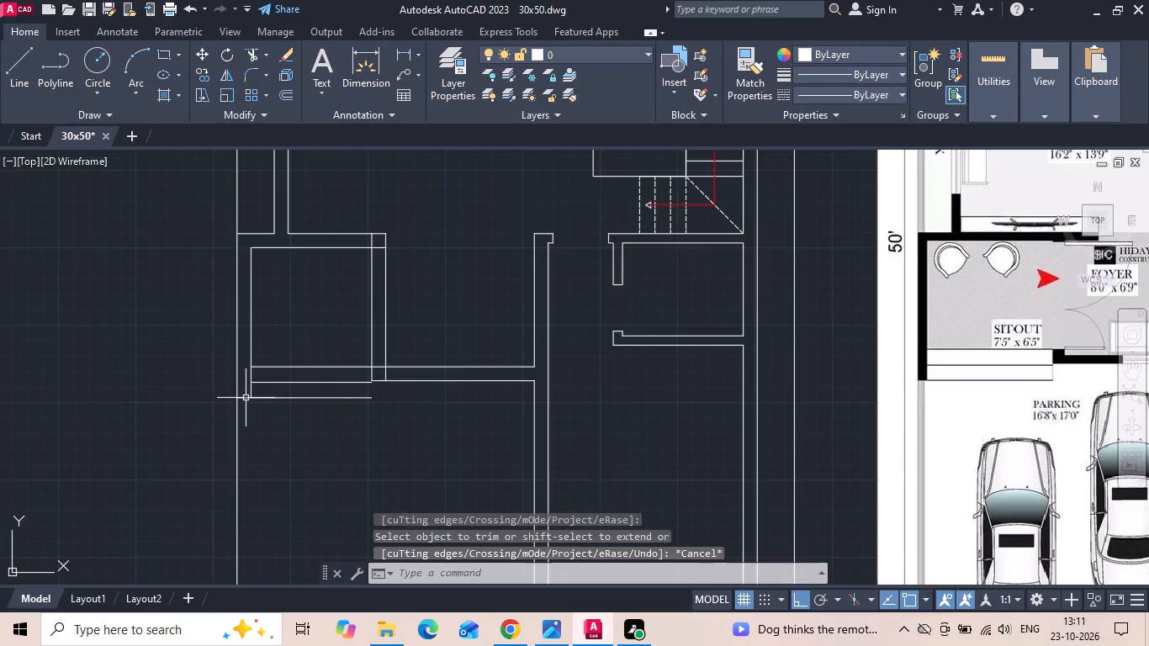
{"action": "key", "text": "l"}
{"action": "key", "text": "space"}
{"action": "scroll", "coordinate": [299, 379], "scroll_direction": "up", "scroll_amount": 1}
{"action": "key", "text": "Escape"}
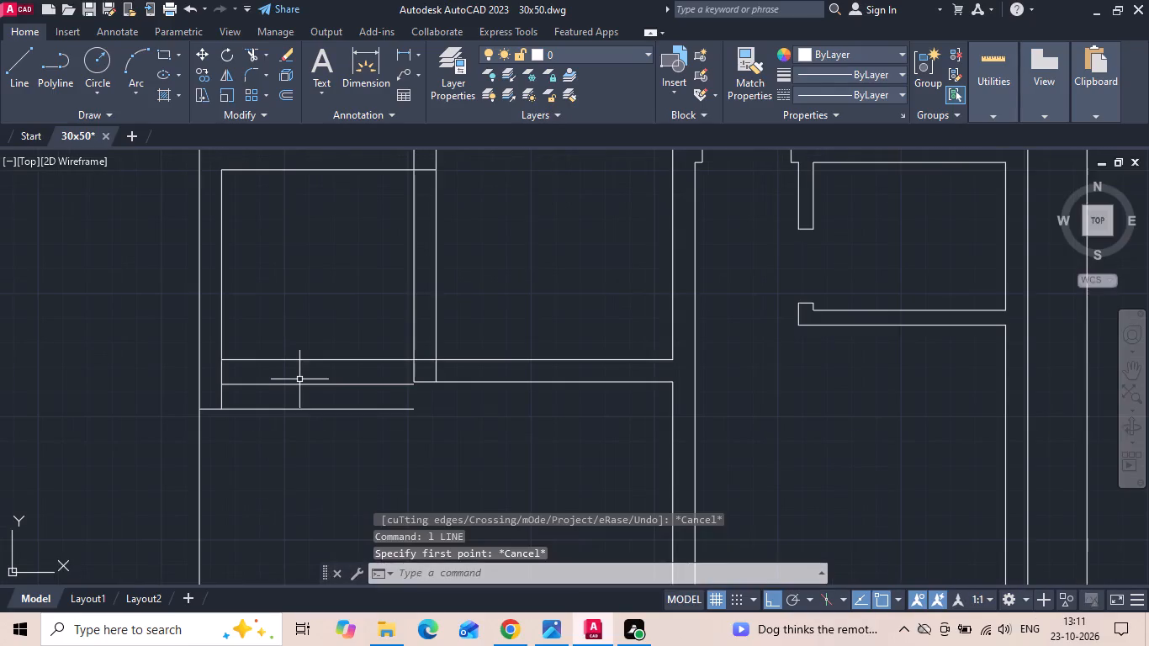
Extend the sitout-side line of the sitout-foyer dividing wall down to the lowest step line.
{"action": "type", "text": "ex"}
{"action": "key", "text": "space"}
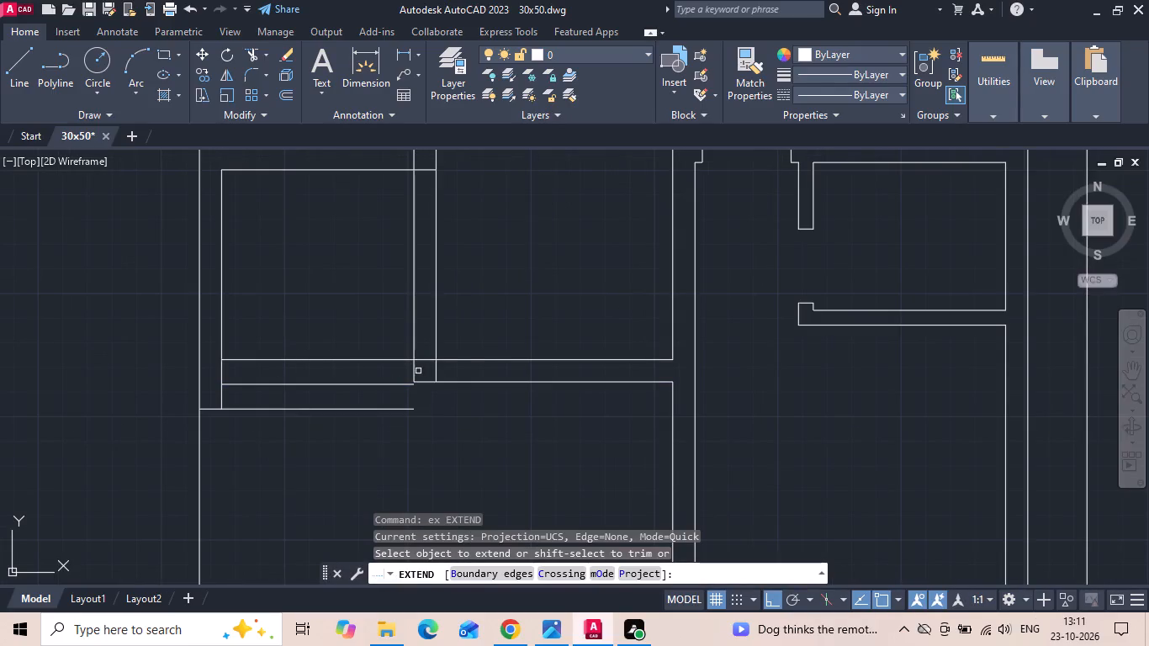
{"action": "left_click", "coordinate": [418, 371]}
{"action": "left_click", "coordinate": [410, 371]}
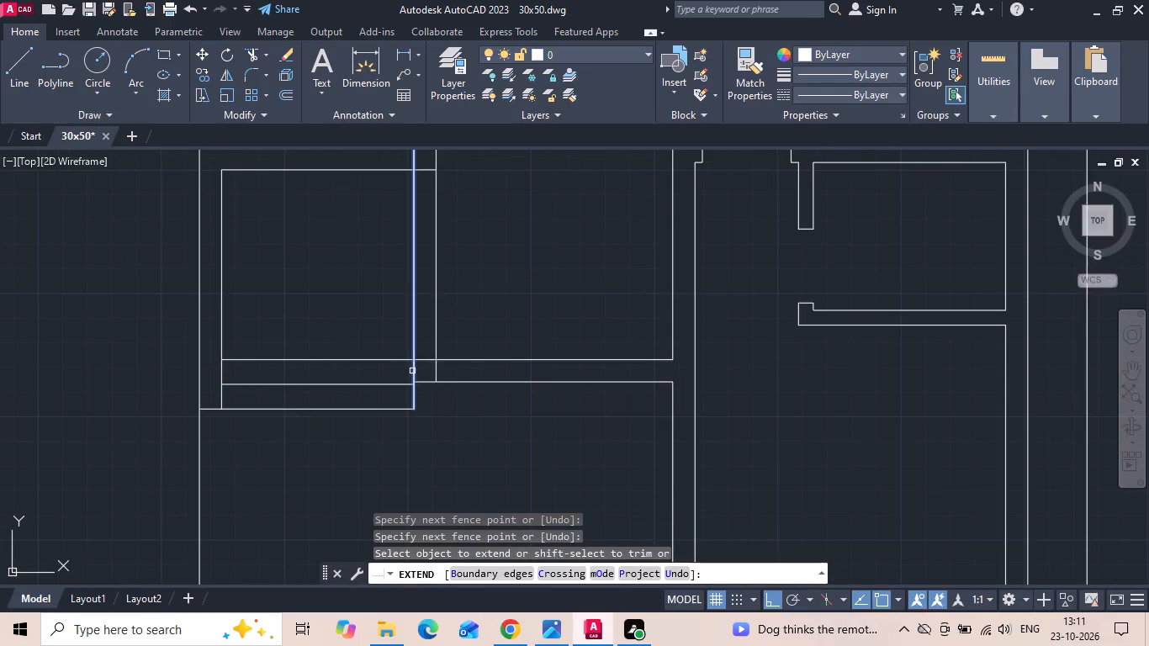
{"action": "left_click", "coordinate": [413, 370]}
{"action": "scroll", "coordinate": [402, 387], "scroll_direction": "down", "scroll_amount": 2}
{"action": "key", "text": "Escape"}
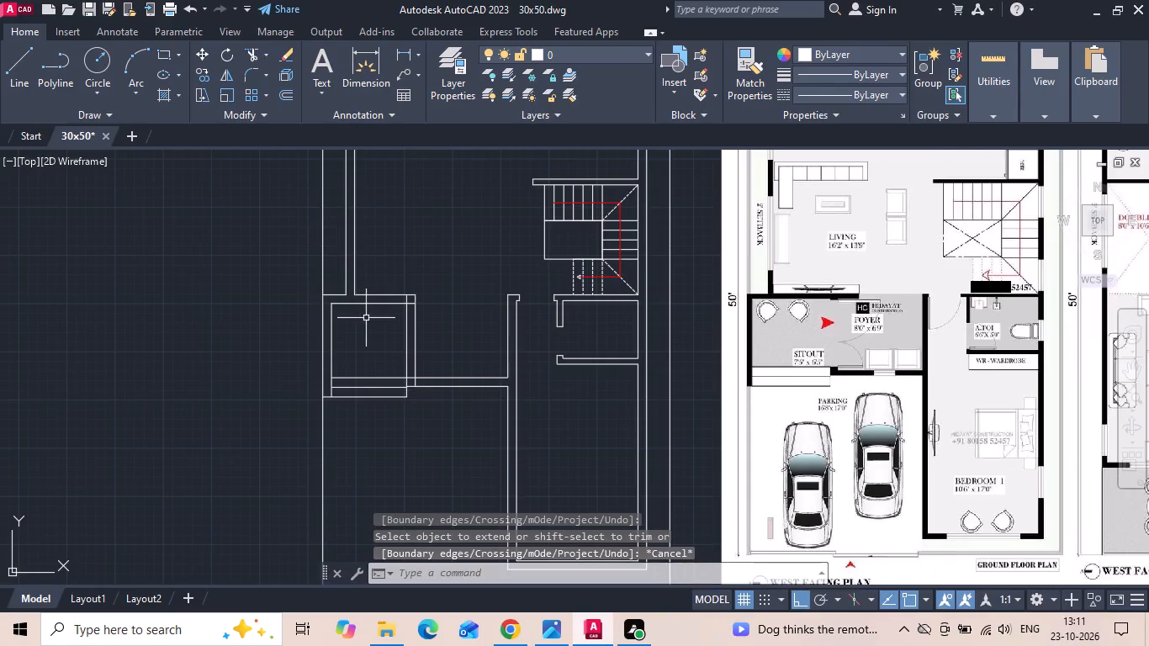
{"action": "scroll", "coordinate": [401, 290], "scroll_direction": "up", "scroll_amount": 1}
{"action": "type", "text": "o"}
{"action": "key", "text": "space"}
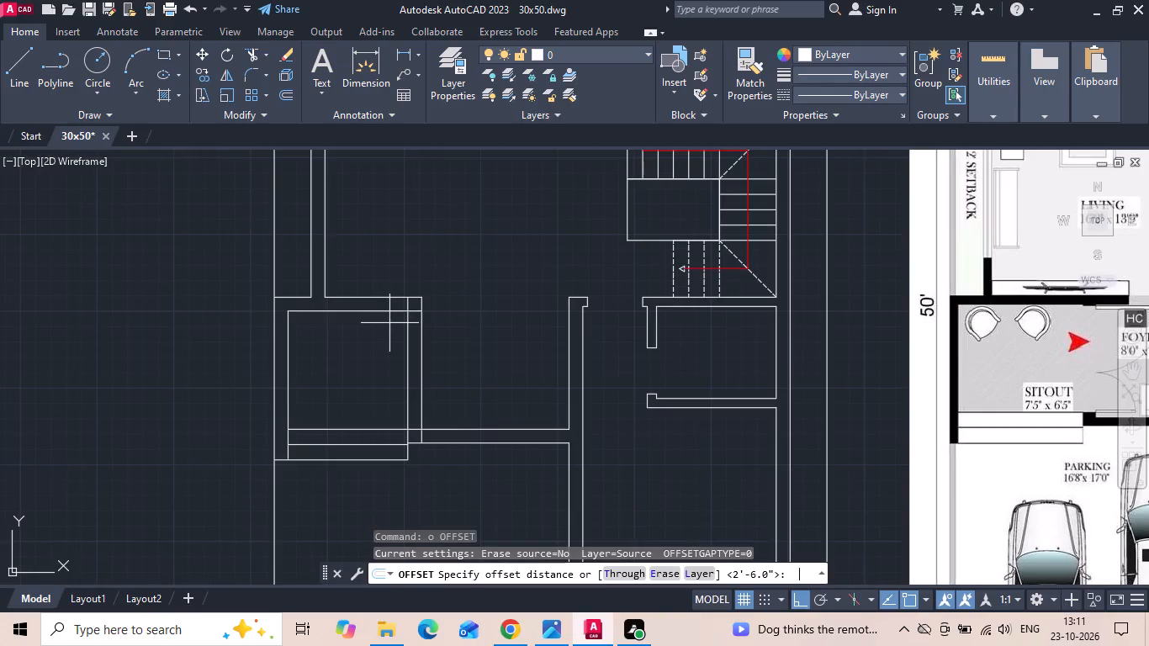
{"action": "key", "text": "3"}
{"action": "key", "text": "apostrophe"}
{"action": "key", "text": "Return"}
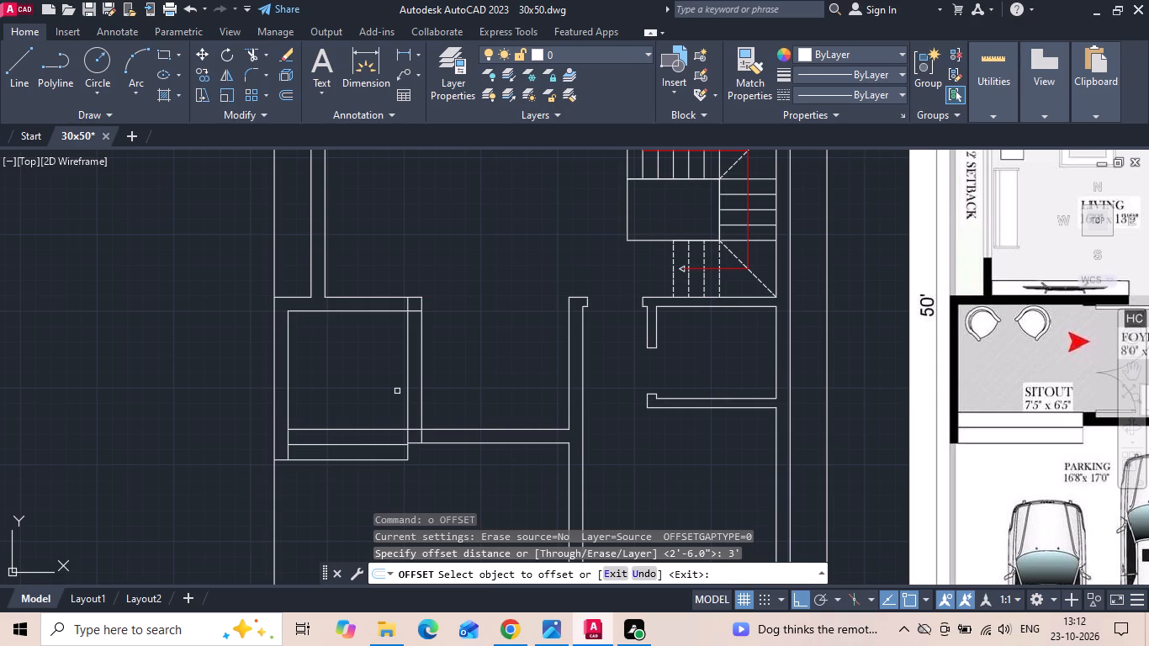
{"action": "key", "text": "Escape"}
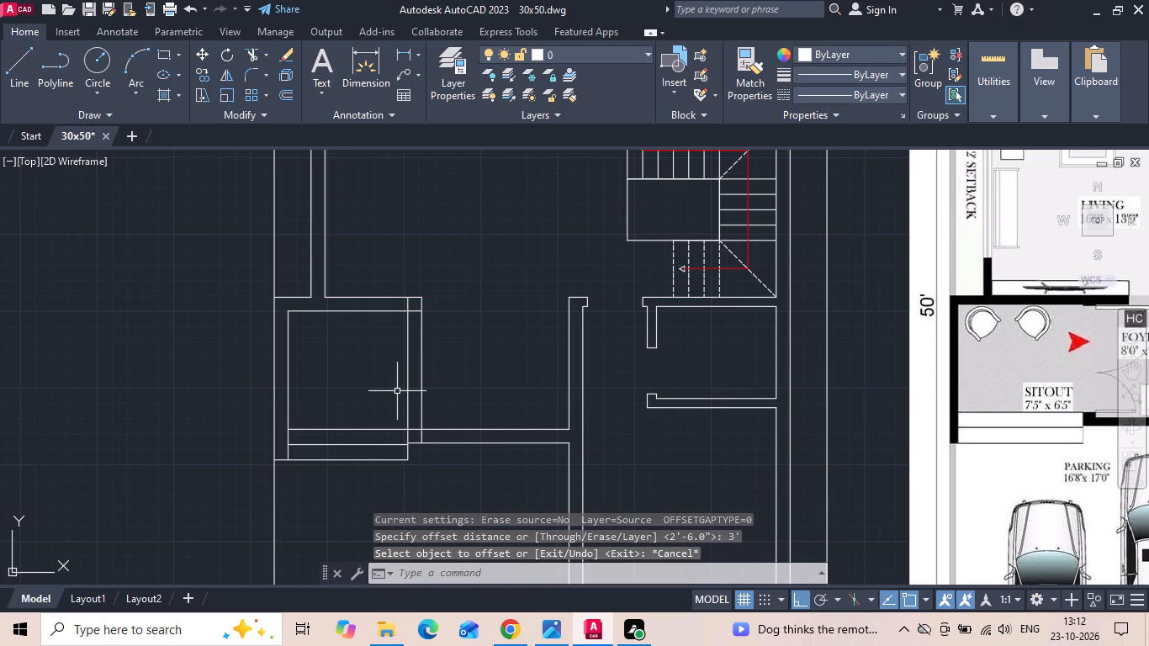
Offset the lower face of the sitout's upper wall 5" downward as the upper jamb of the foyer door.
{"action": "type", "text": "o 5"}
{"action": "key", "text": "space"}
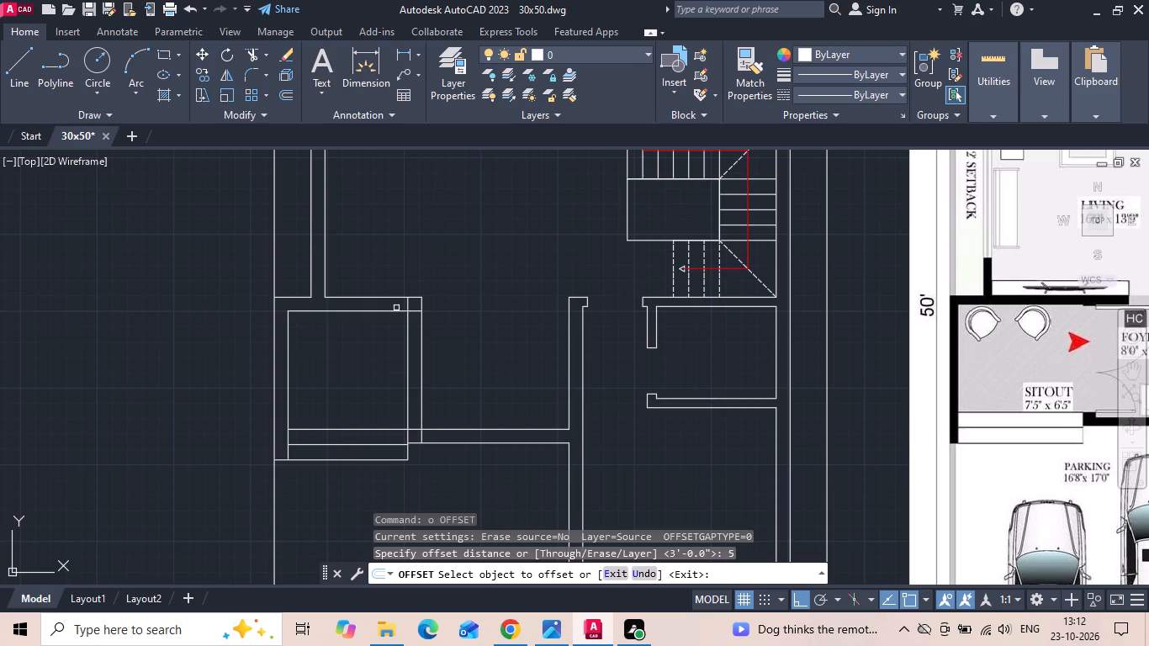
{"action": "left_click_drag", "start_coordinate": [396, 312], "coordinate": [394, 326]}
{"action": "left_click", "coordinate": [387, 344]}
{"action": "key", "text": "Escape"}
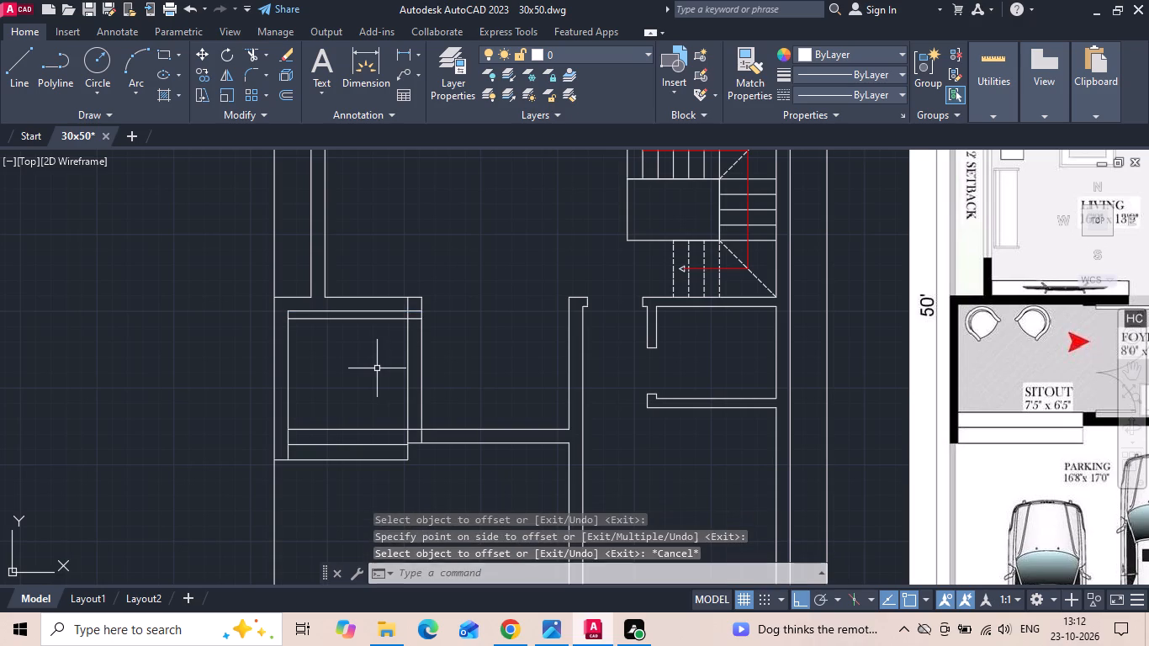
Offset the upper face of the foyer's lower wall 12" upward as the lower jamb of the foyer door.
{"action": "type", "text": "o"}
{"action": "key", "text": "space"}
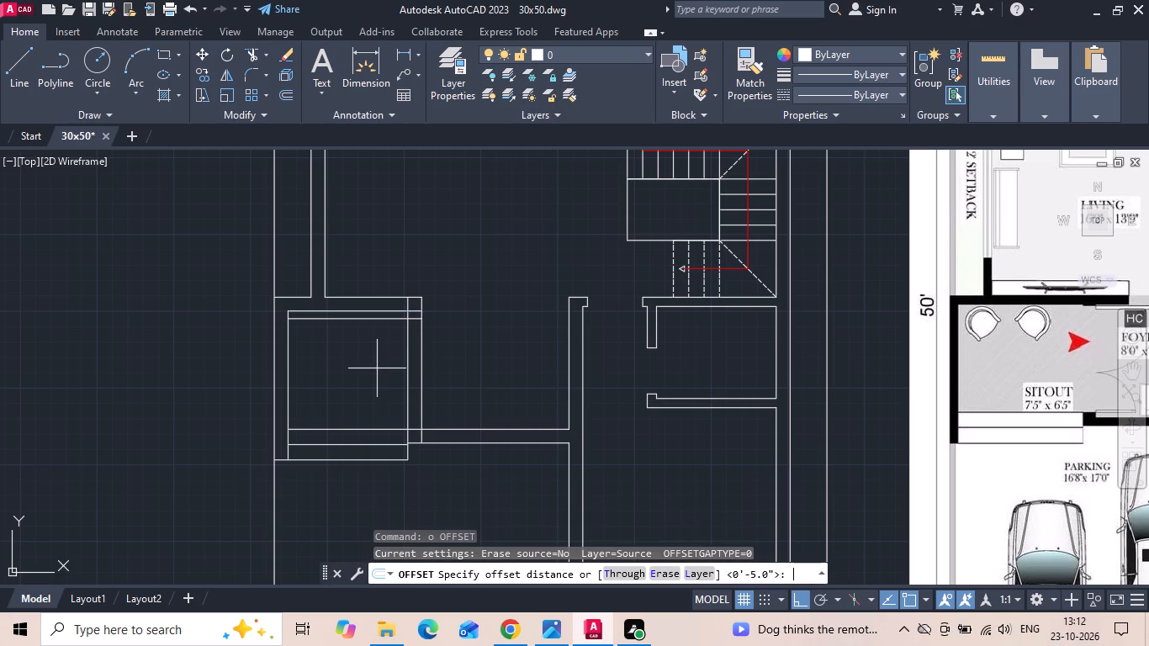
{"action": "type", "text": "12"}
{"action": "key", "text": "space"}
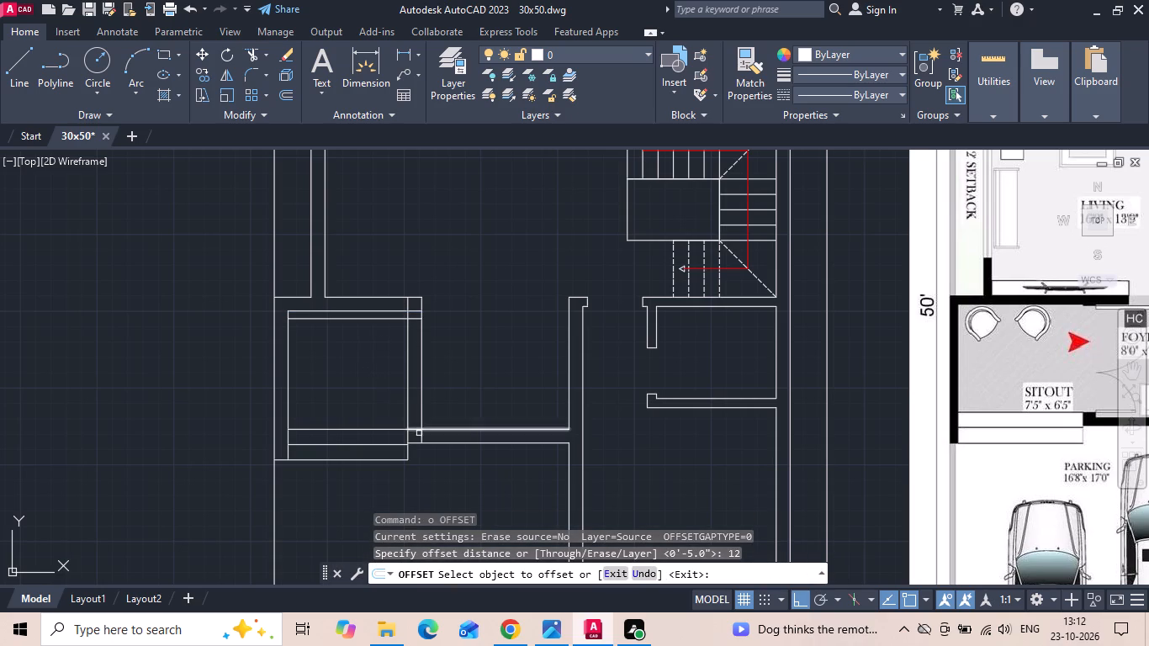
{"action": "left_click_drag", "start_coordinate": [431, 429], "coordinate": [431, 421]}
{"action": "left_click", "coordinate": [434, 385]}
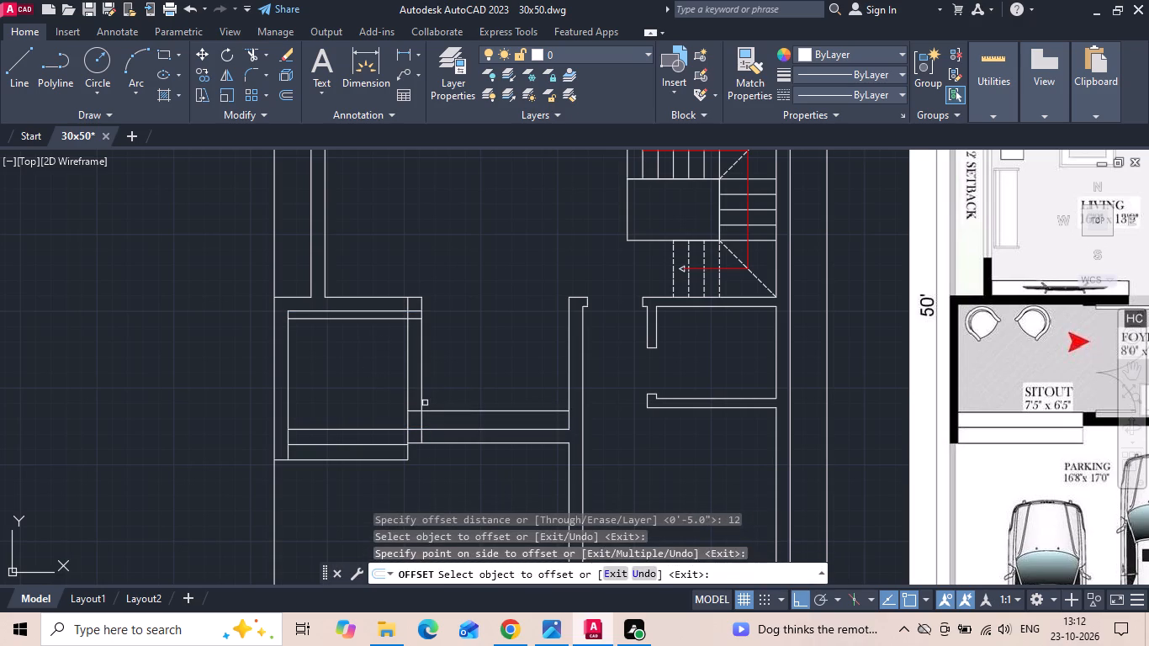
{"action": "key", "text": "Escape"}
Measure the foyer door opening between the two offset jamb lines.
{"action": "left_click", "coordinate": [400, 50]}
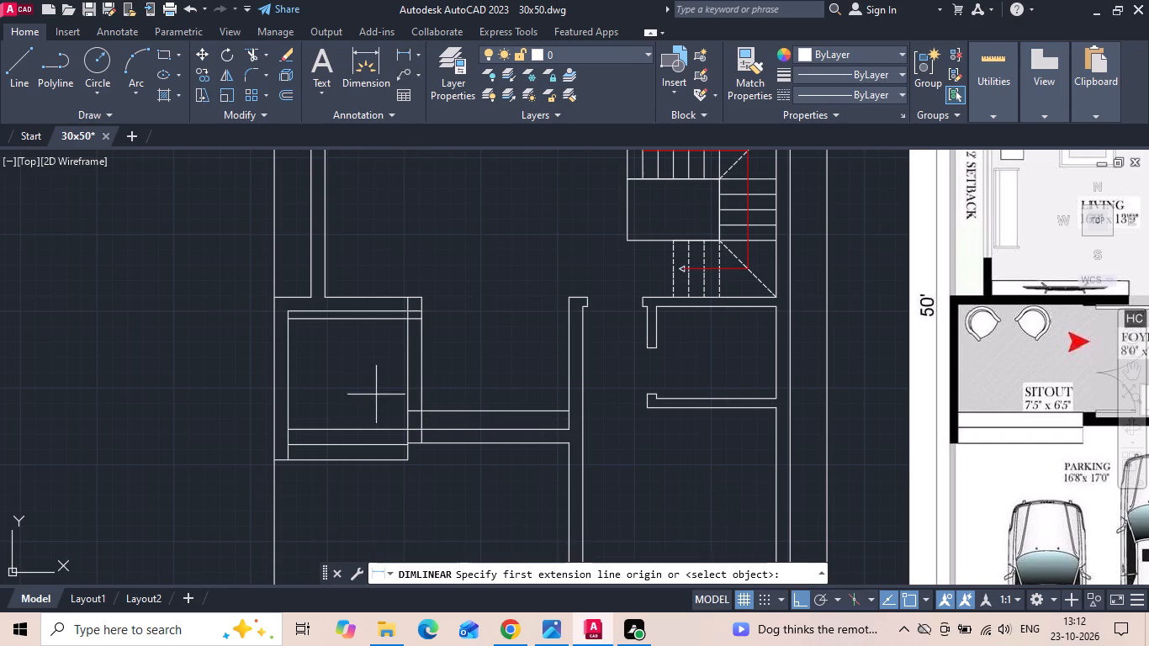
{"action": "scroll", "coordinate": [376, 414], "scroll_direction": "up", "scroll_amount": 1}
{"action": "left_click", "coordinate": [436, 262]}
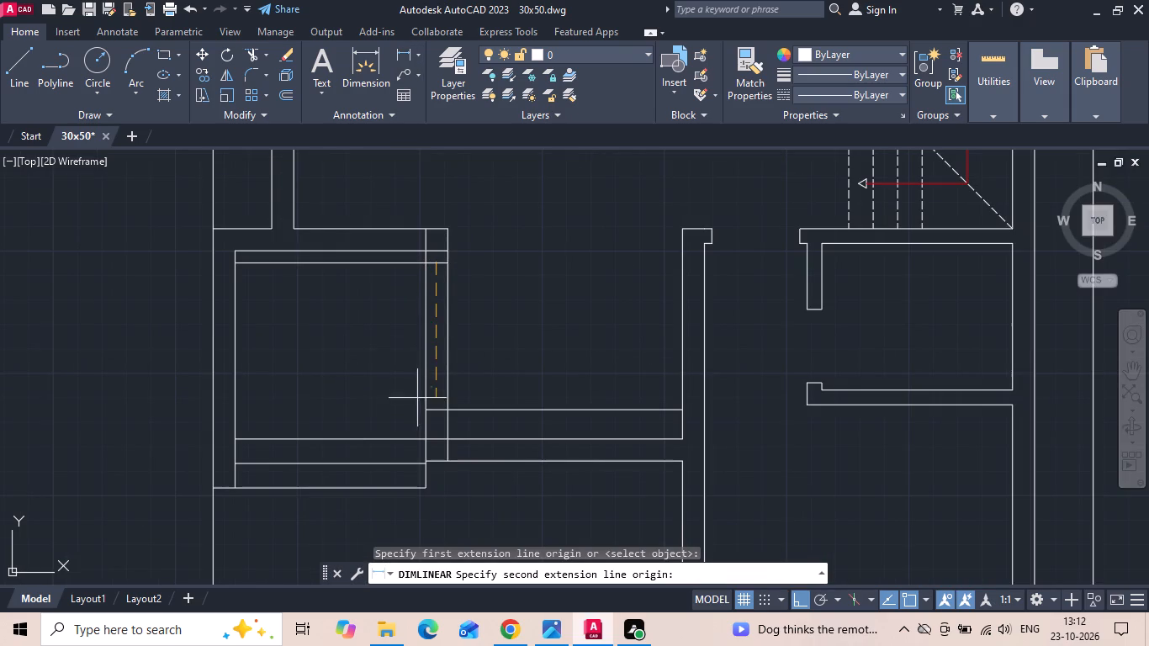
{"action": "left_click", "coordinate": [430, 410]}
{"action": "key", "text": "Escape"}
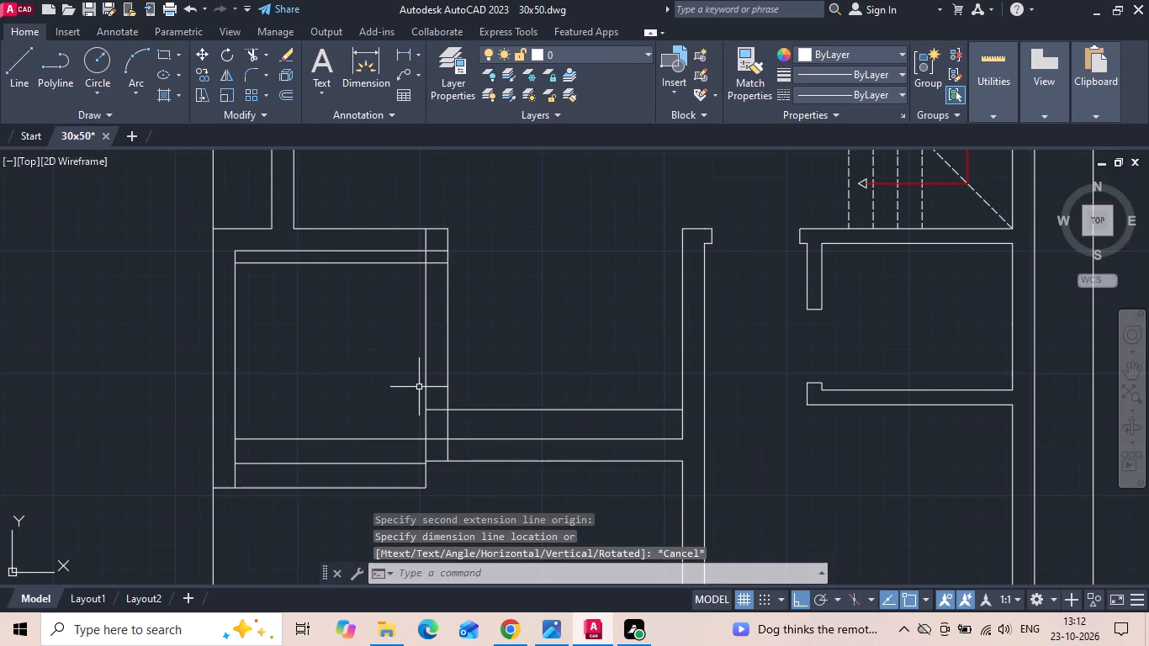
Trim the dividing wall between the jamb lines to open the foyer door, plus the excess jamb lines and crossing lines at both wall junctions.
{"action": "type", "text": "tr"}
{"action": "key", "text": "space"}
{"action": "left_click_drag", "start_coordinate": [399, 361], "coordinate": [485, 435]}
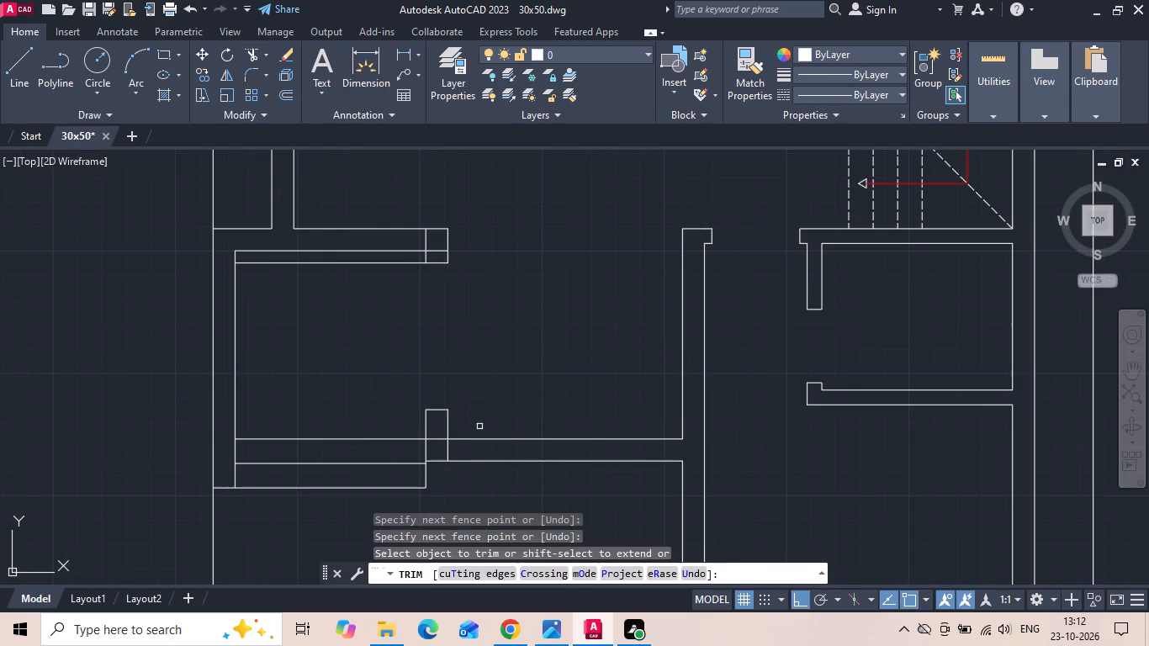
{"action": "left_click", "coordinate": [437, 442]}
{"action": "left_click", "coordinate": [437, 432]}
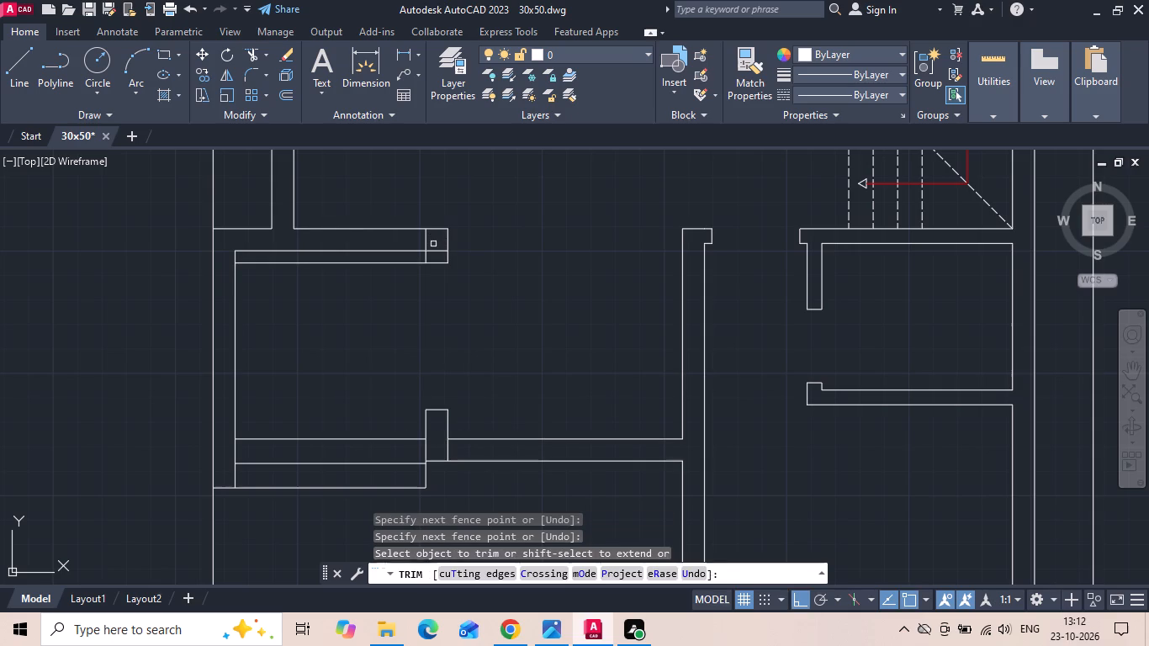
{"action": "left_click", "coordinate": [436, 247]}
{"action": "left_click", "coordinate": [436, 261]}
{"action": "left_click", "coordinate": [429, 242]}
{"action": "left_click", "coordinate": [421, 237]}
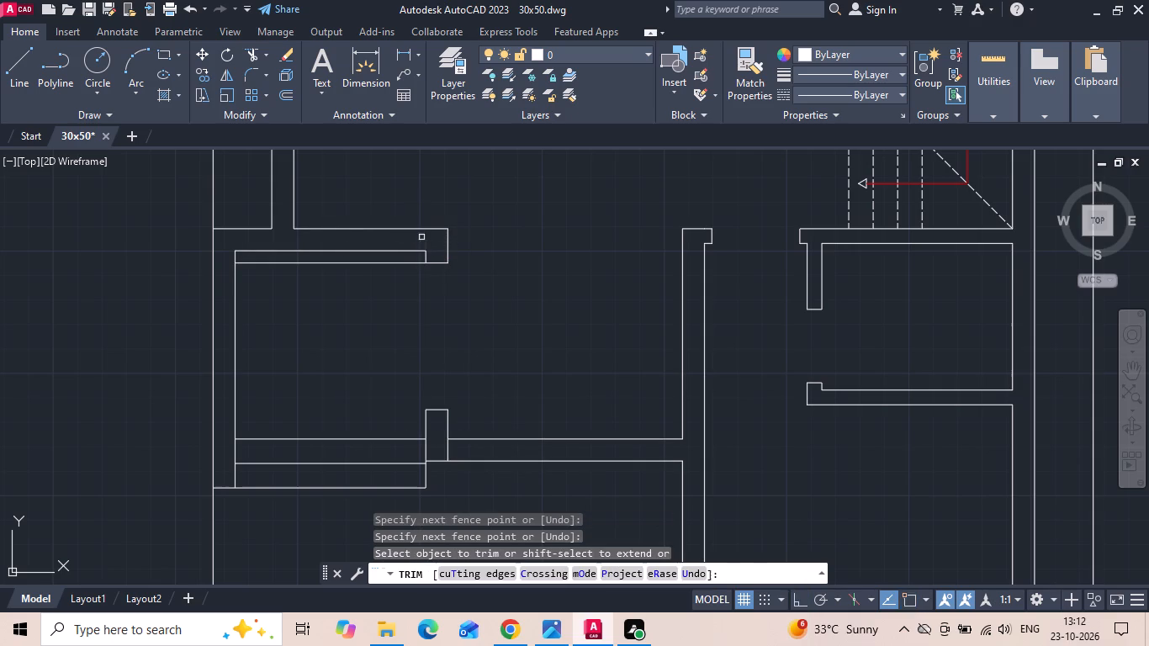
{"action": "left_click", "coordinate": [405, 261]}
{"action": "scroll", "coordinate": [390, 301], "scroll_direction": "down", "scroll_amount": 1}
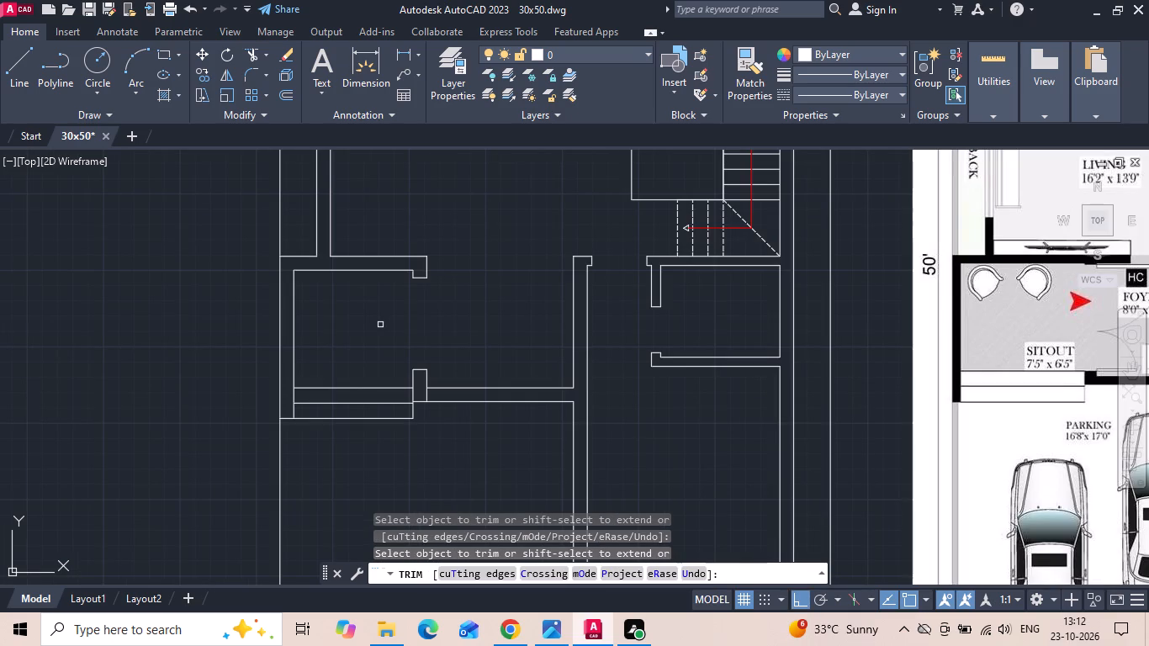
{"action": "left_click", "coordinate": [427, 397]}
{"action": "key", "text": "Escape"}
Save the drawing.
{"action": "key", "text": "ctrl+s"}
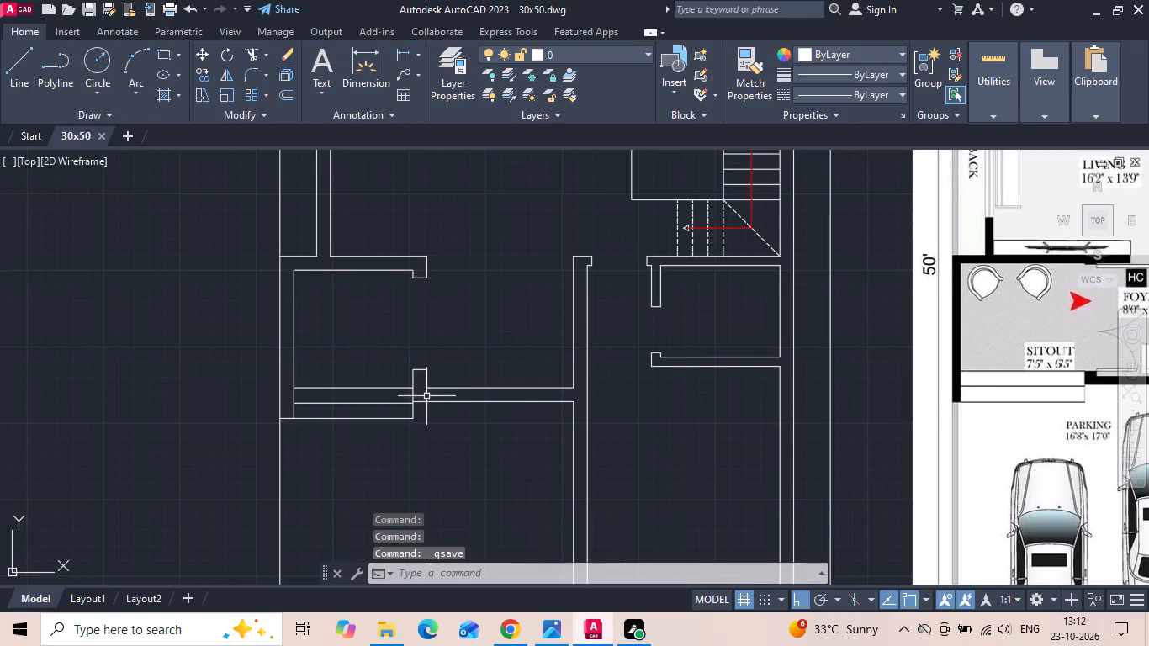
Offset the foyer's right wall face 5' to the left, toward the sitout, following the reference plan.
{"action": "scroll", "coordinate": [427, 399], "scroll_direction": "down", "scroll_amount": 2}
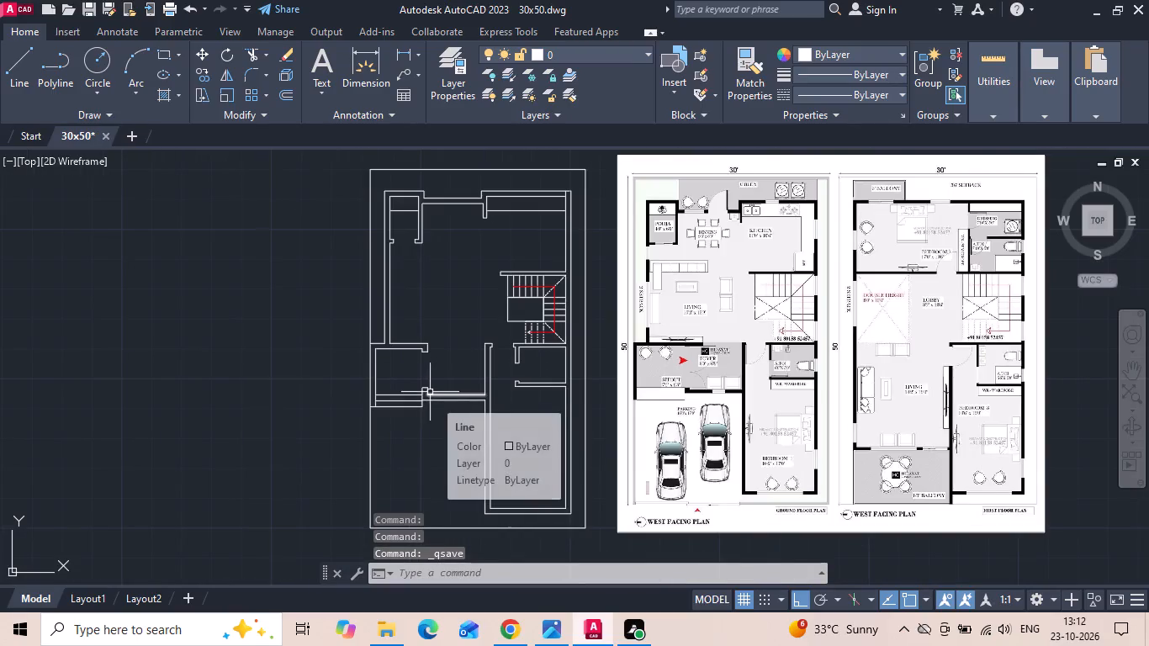
{"action": "scroll", "coordinate": [717, 348], "scroll_direction": "up", "scroll_amount": 4}
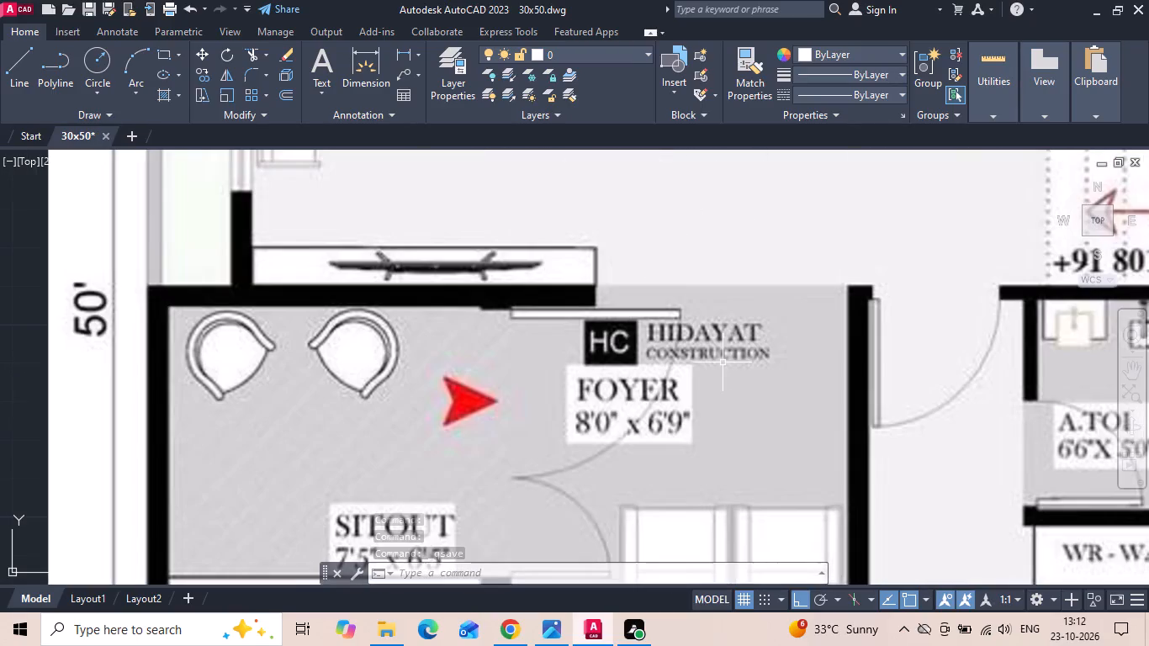
{"action": "scroll", "coordinate": [710, 345], "scroll_direction": "down", "scroll_amount": 1}
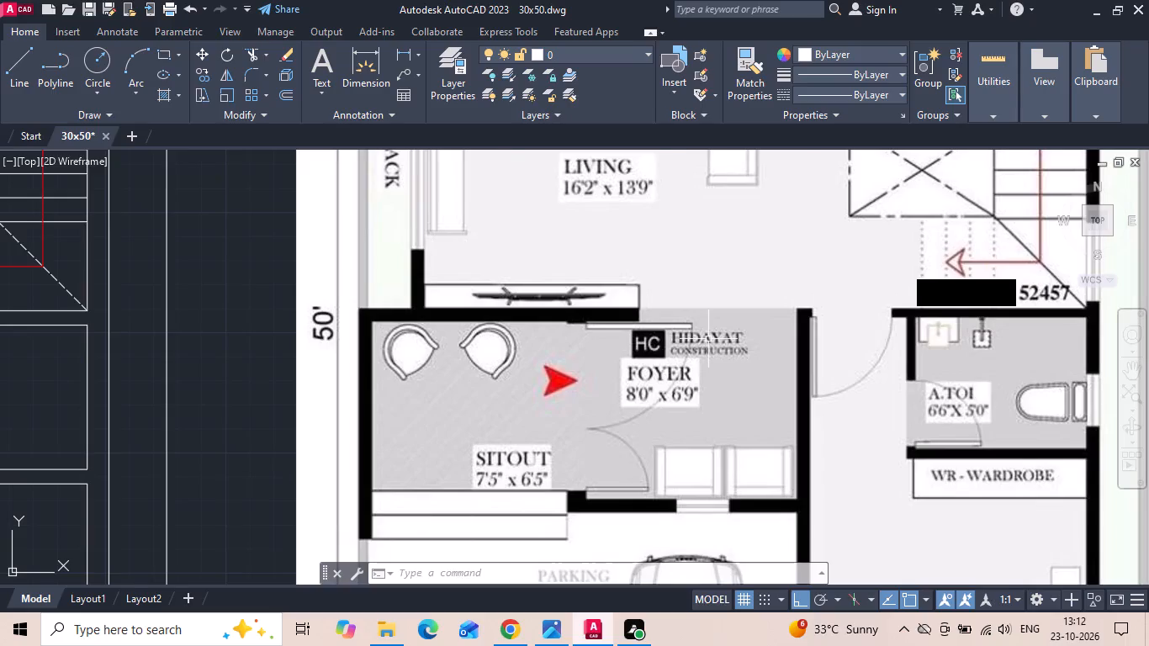
{"action": "scroll", "coordinate": [713, 353], "scroll_direction": "down", "scroll_amount": 2}
{"action": "scroll", "coordinate": [419, 370], "scroll_direction": "up", "scroll_amount": 1}
{"action": "middle_click_drag", "start_coordinate": [256, 377], "coordinate": [300, 354]}
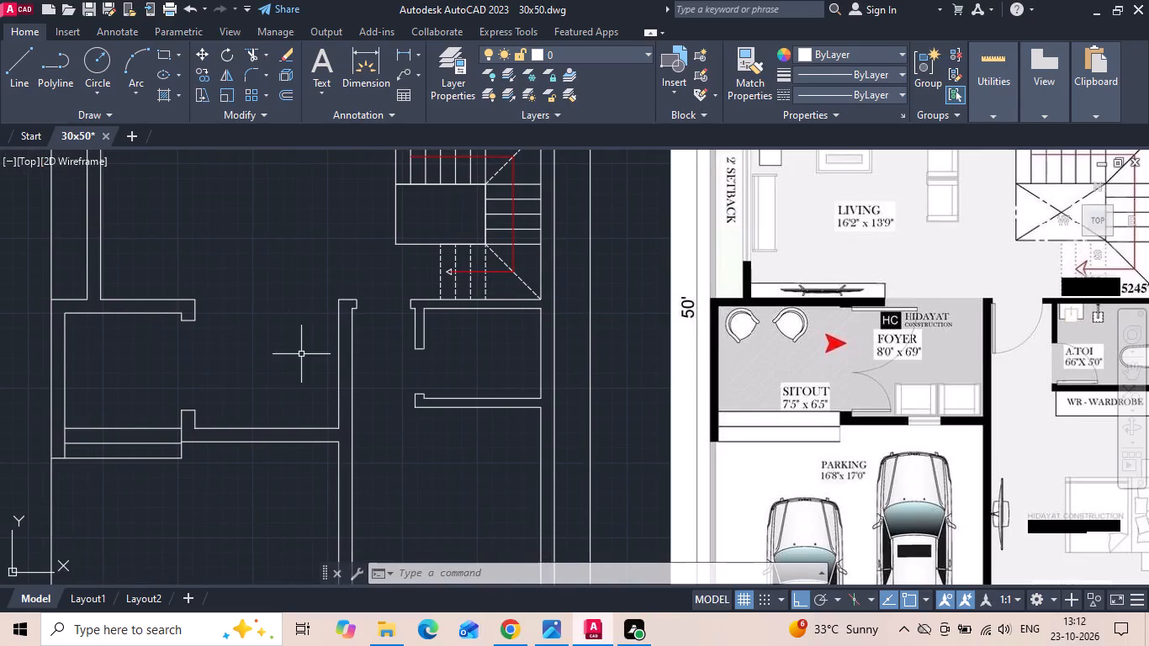
{"action": "type", "text": "o"}
{"action": "key", "text": "space"}
{"action": "type", "text": "5'"}
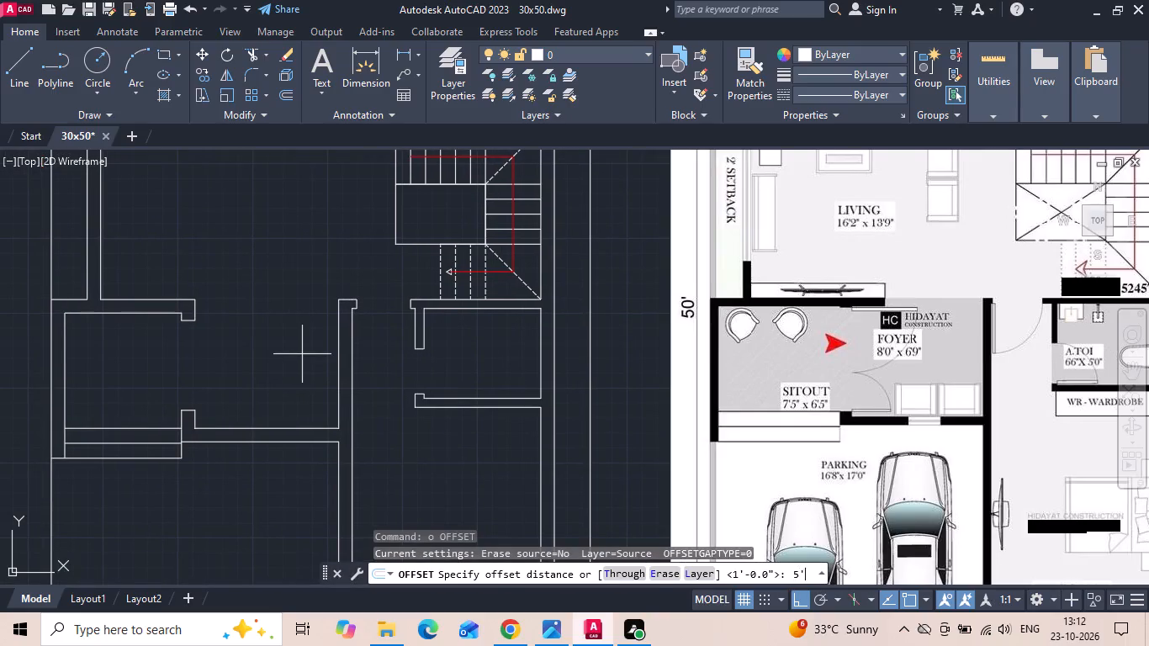
{"action": "key", "text": "Return"}
{"action": "left_click", "coordinate": [339, 339]}
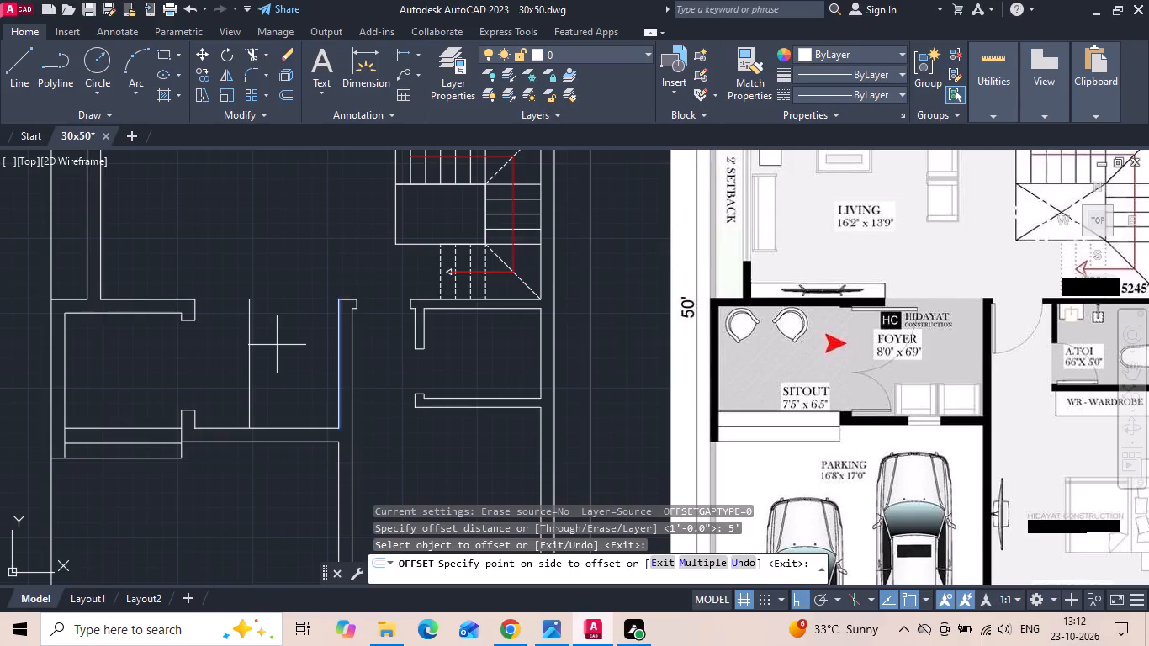
{"action": "left_click", "coordinate": [277, 345]}
{"action": "key", "text": "Escape"}
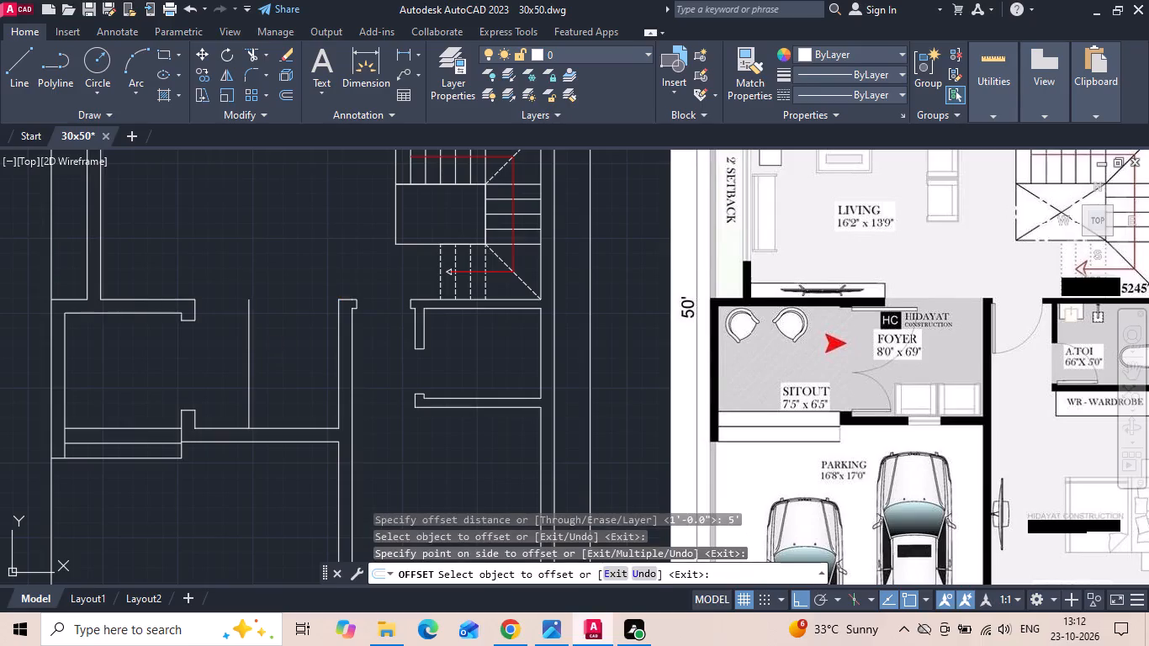
Move the new offset line in the foyer 6" further left.
{"action": "left_click_drag", "start_coordinate": [271, 350], "coordinate": [258, 379]}
{"action": "left_click", "coordinate": [200, 393]}
{"action": "right_click", "coordinate": [200, 393]}
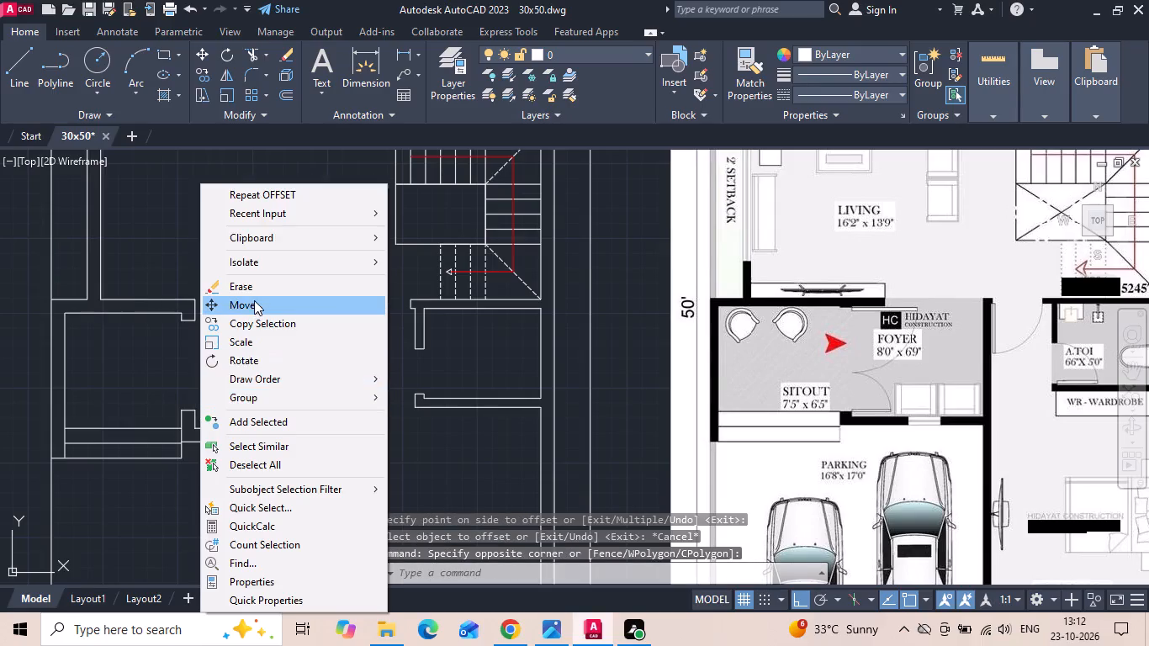
{"action": "left_click", "coordinate": [254, 299]}
{"action": "left_click_drag", "start_coordinate": [284, 367], "coordinate": [275, 366]}
{"action": "type", "text": "6"}
{"action": "key", "text": "space"}
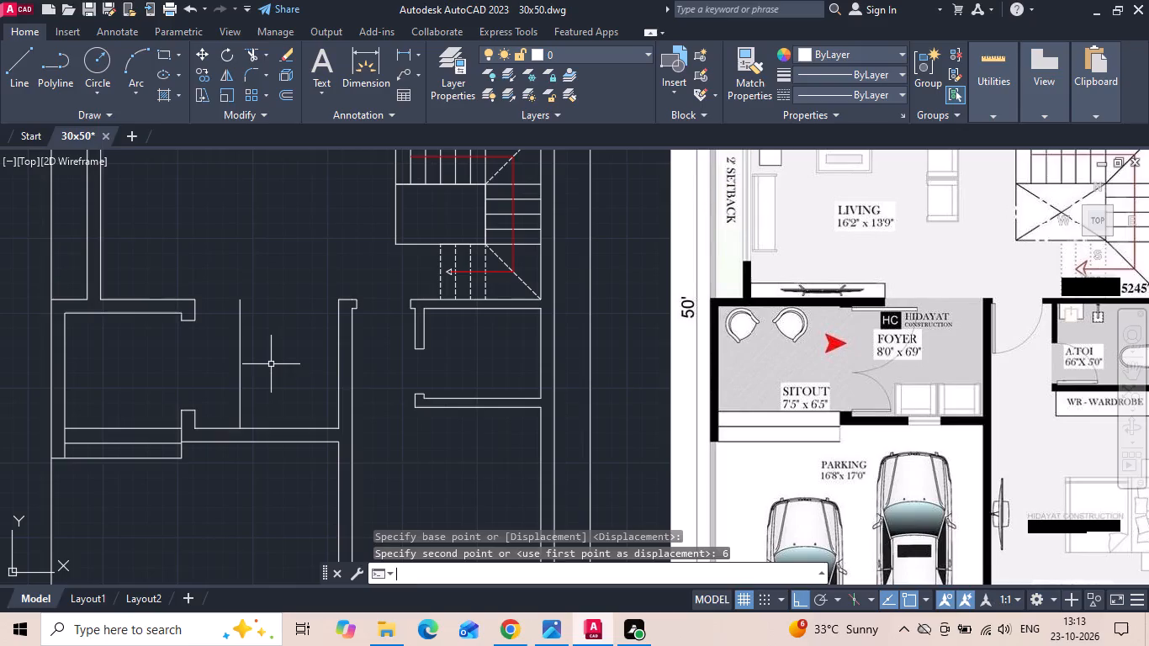
Extend both faces of the wall between the living room and sitout to the moved line in the foyer.
{"action": "type", "text": "ex"}
{"action": "key", "text": "space"}
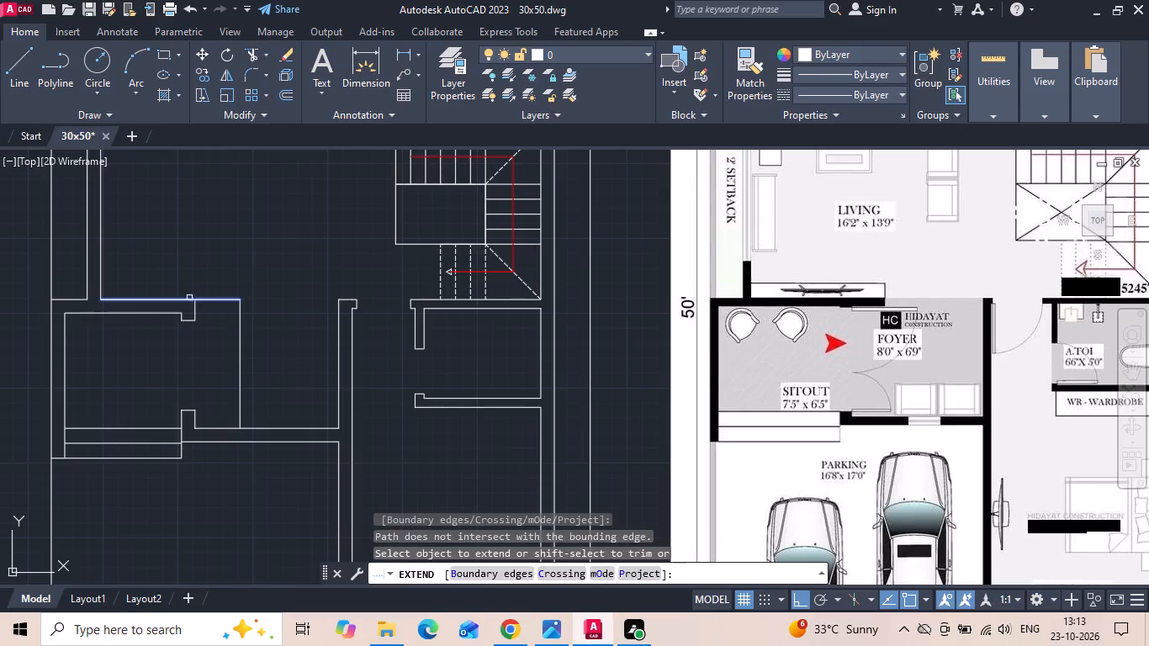
{"action": "left_click", "coordinate": [189, 296]}
{"action": "left_click", "coordinate": [184, 303]}
{"action": "scroll", "coordinate": [181, 305], "scroll_direction": "up", "scroll_amount": 1}
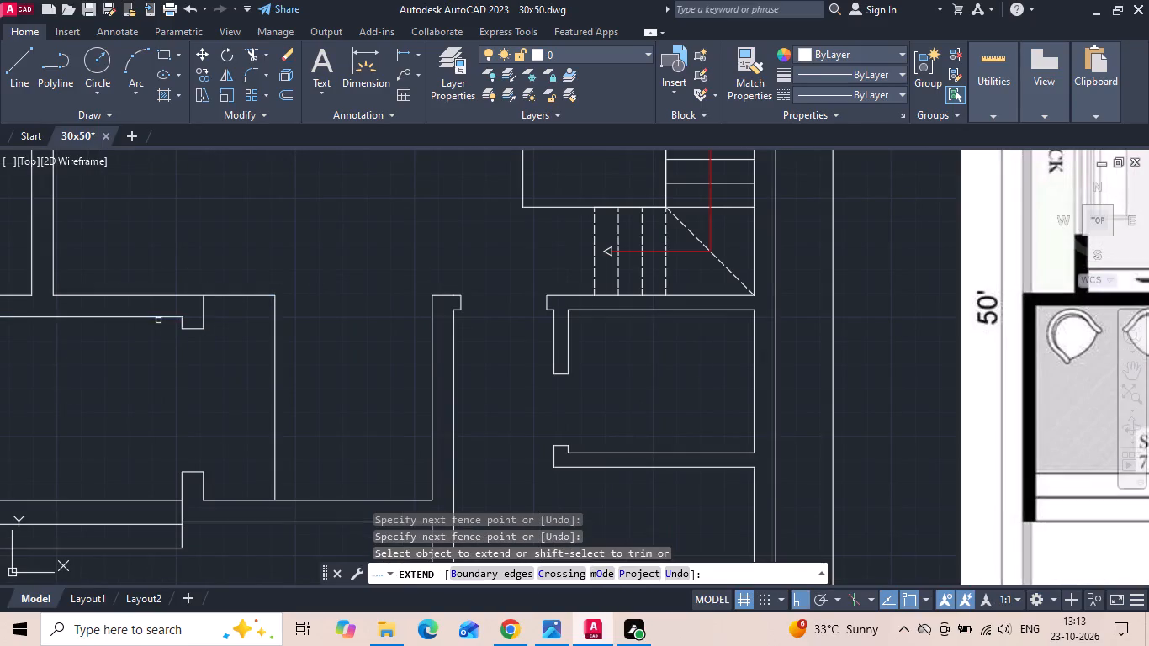
{"action": "left_click", "coordinate": [162, 318]}
{"action": "left_click", "coordinate": [179, 315]}
{"action": "key", "text": "Escape"}
Trim the vertical line below the extended wall and the leftover jamb line crossing the wall's thickness above the foyer door.
{"action": "type", "text": "yt"}
{"action": "key", "text": "space"}
{"action": "key", "text": "Escape"}
{"action": "type", "text": "tr"}
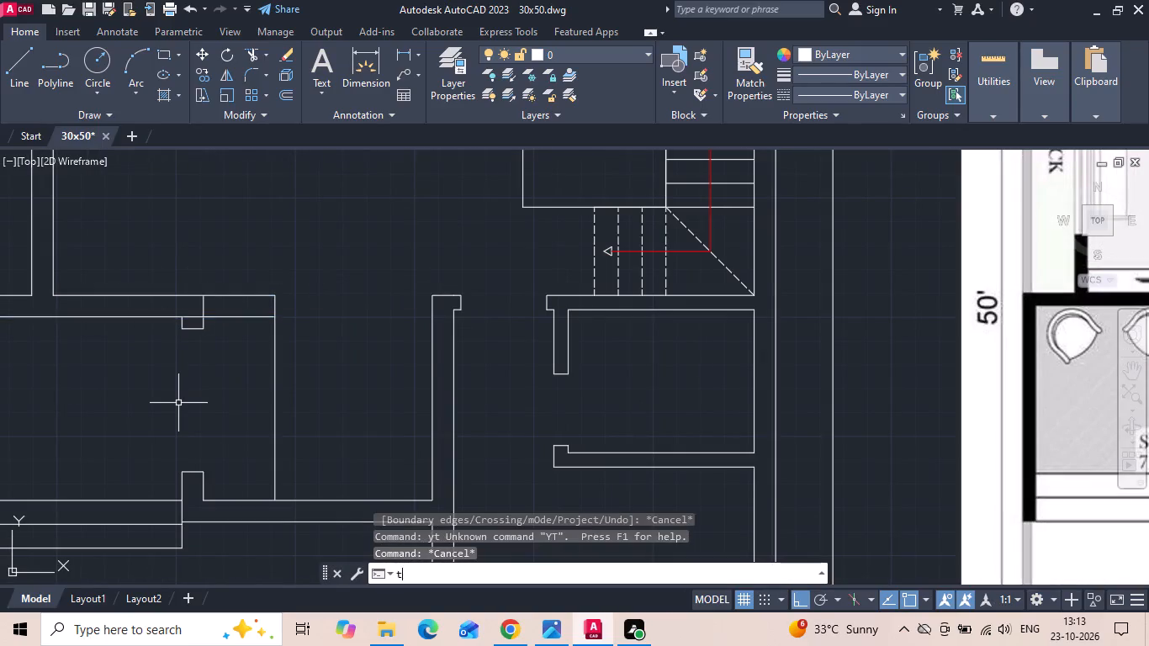
{"action": "key", "text": "space"}
{"action": "left_click_drag", "start_coordinate": [202, 405], "coordinate": [347, 372]}
{"action": "left_click", "coordinate": [207, 306]}
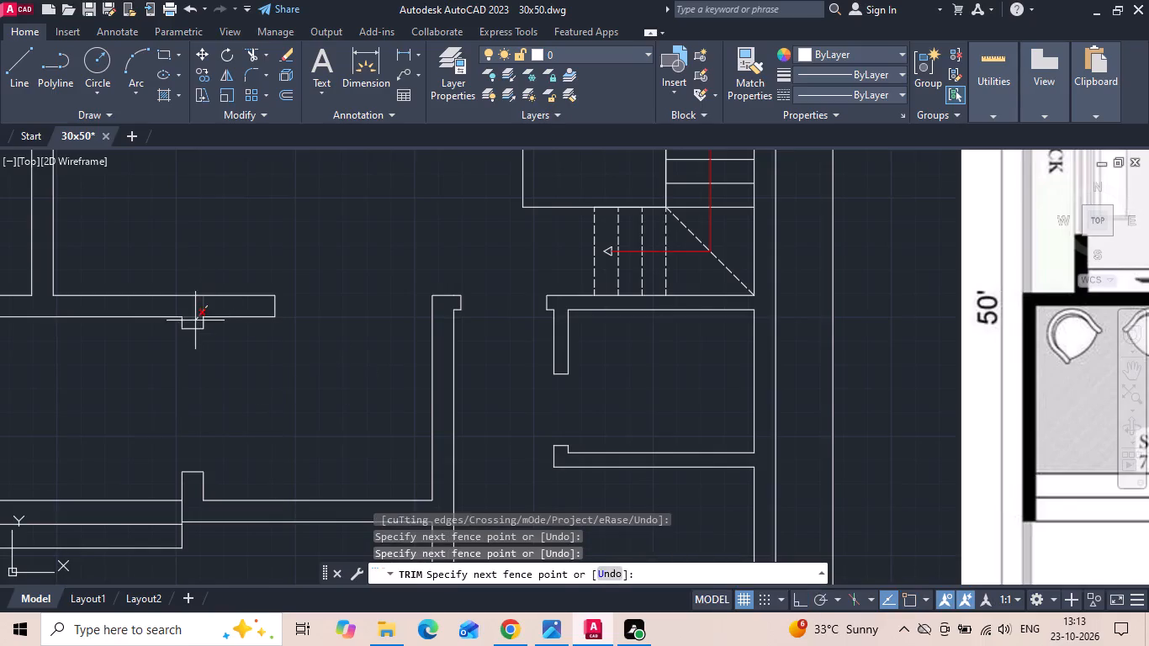
{"action": "left_click", "coordinate": [195, 320]}
Save the drawing.
{"action": "key", "text": "ctrl+s"}
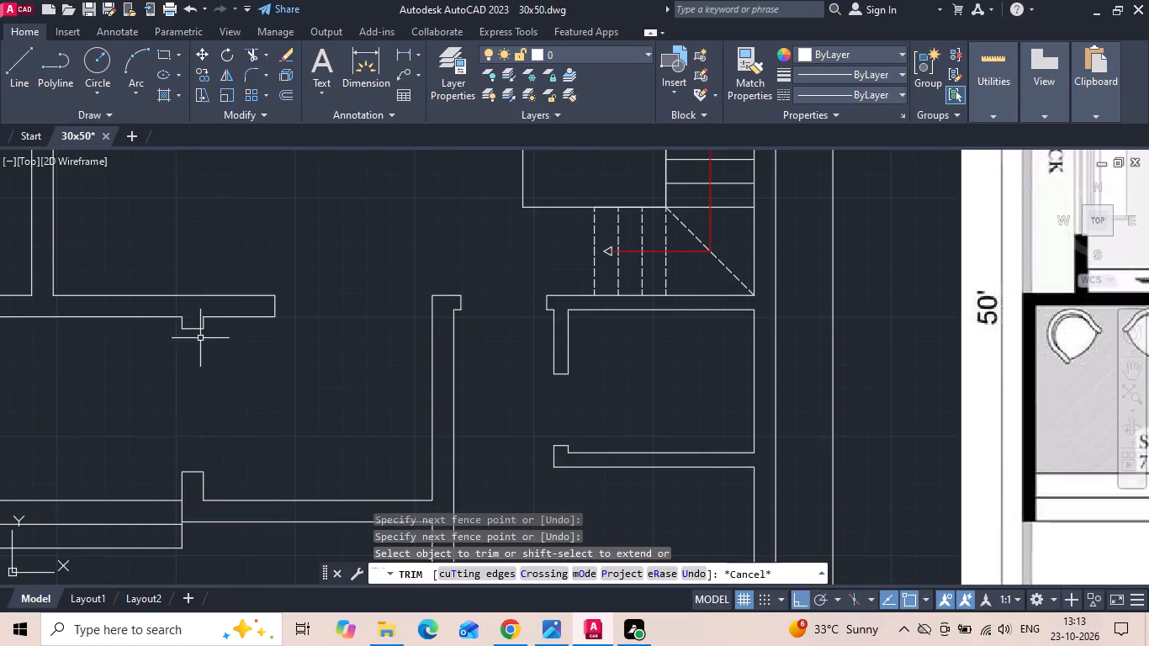
{"action": "key", "text": "ctrl+s"}
Trim the excess inner face line crossing the wall thickness at the kitchen's upper-right corner.
{"action": "scroll", "coordinate": [204, 339], "scroll_direction": "down", "scroll_amount": 1}
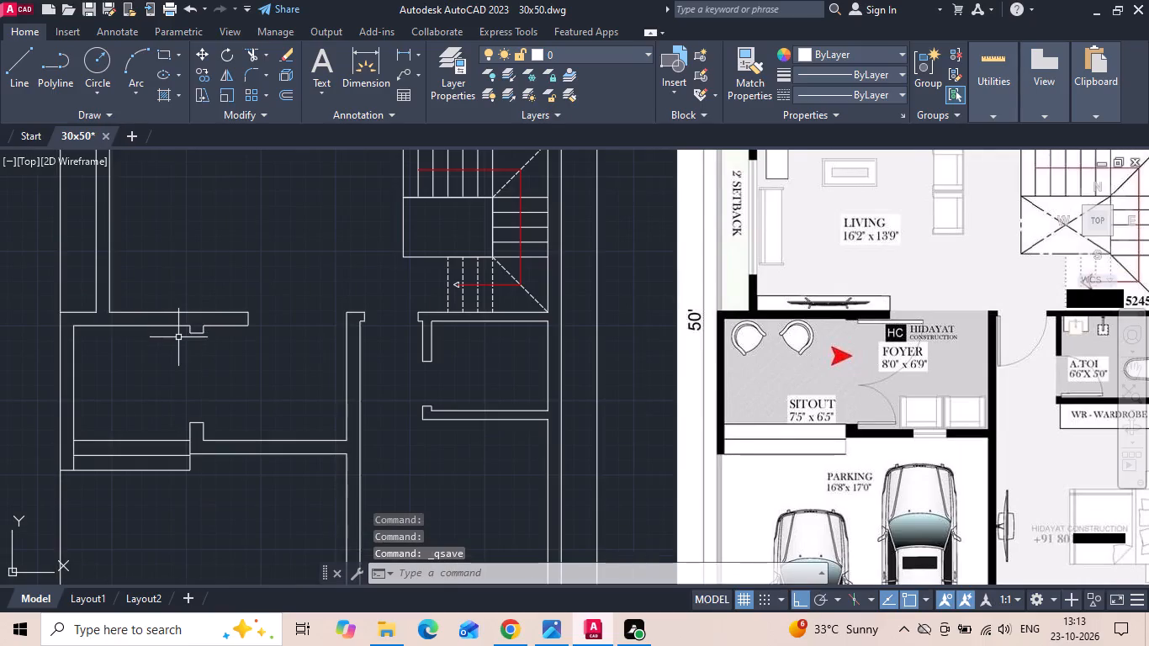
{"action": "scroll", "coordinate": [180, 341], "scroll_direction": "down", "scroll_amount": 1}
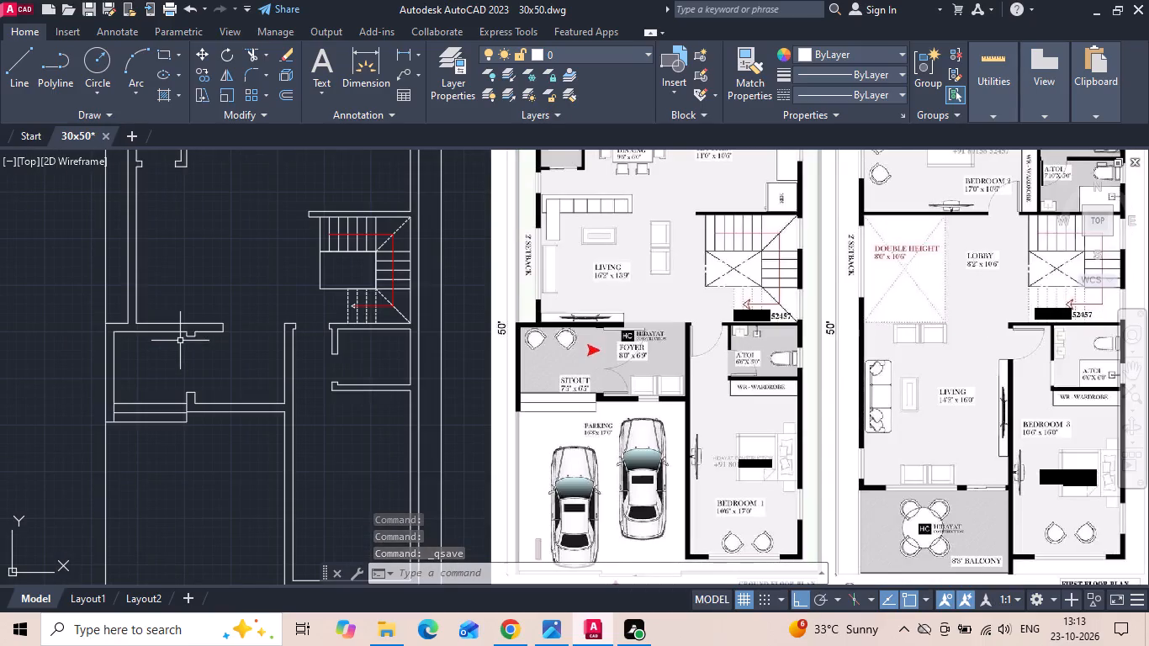
{"action": "middle_click_drag", "start_coordinate": [195, 424], "coordinate": [200, 315]}
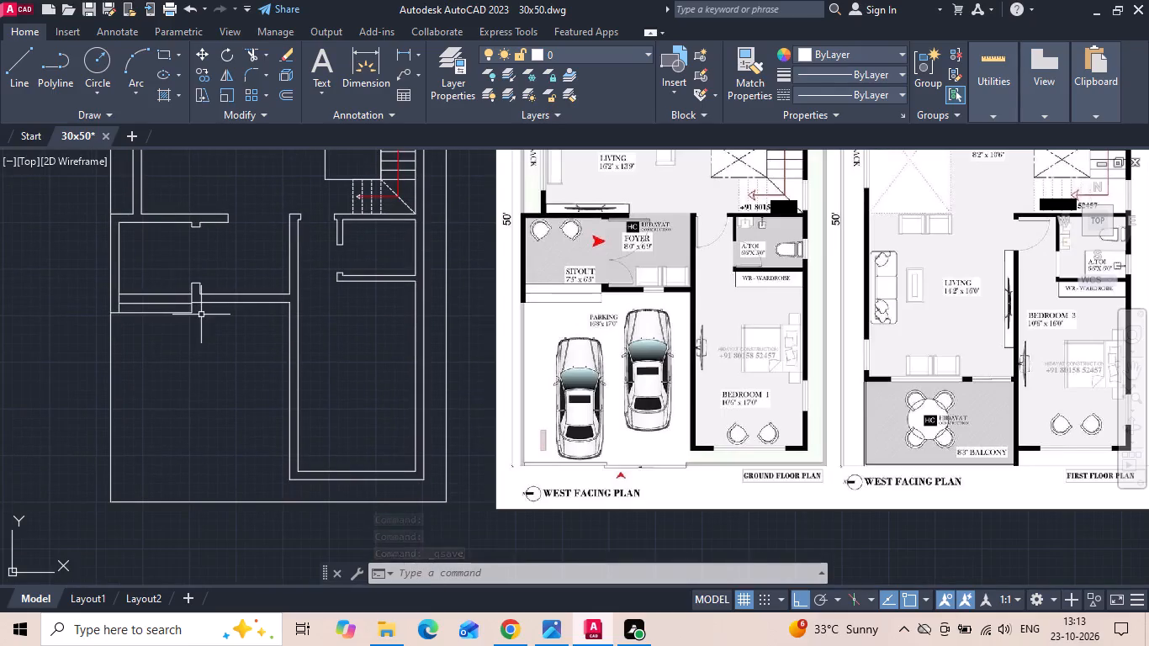
{"action": "scroll", "coordinate": [253, 389], "scroll_direction": "down", "scroll_amount": 2}
{"action": "scroll", "coordinate": [241, 232], "scroll_direction": "up", "scroll_amount": 1}
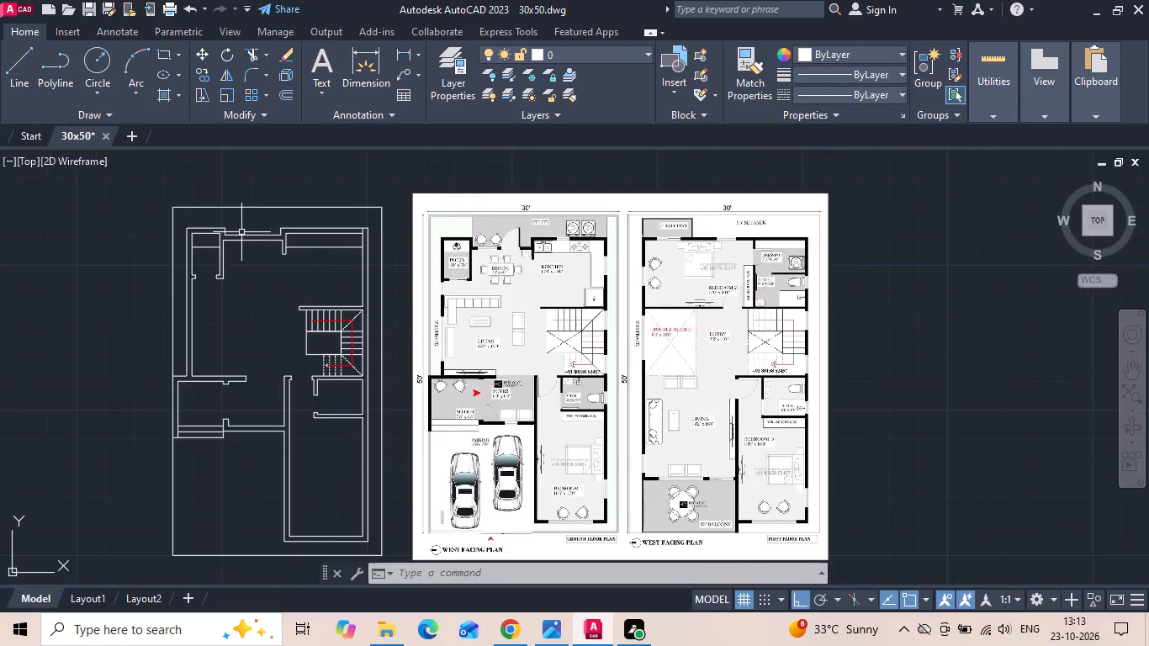
{"action": "scroll", "coordinate": [278, 255], "scroll_direction": "up", "scroll_amount": 2}
{"action": "scroll", "coordinate": [416, 237], "scroll_direction": "up", "scroll_amount": 1}
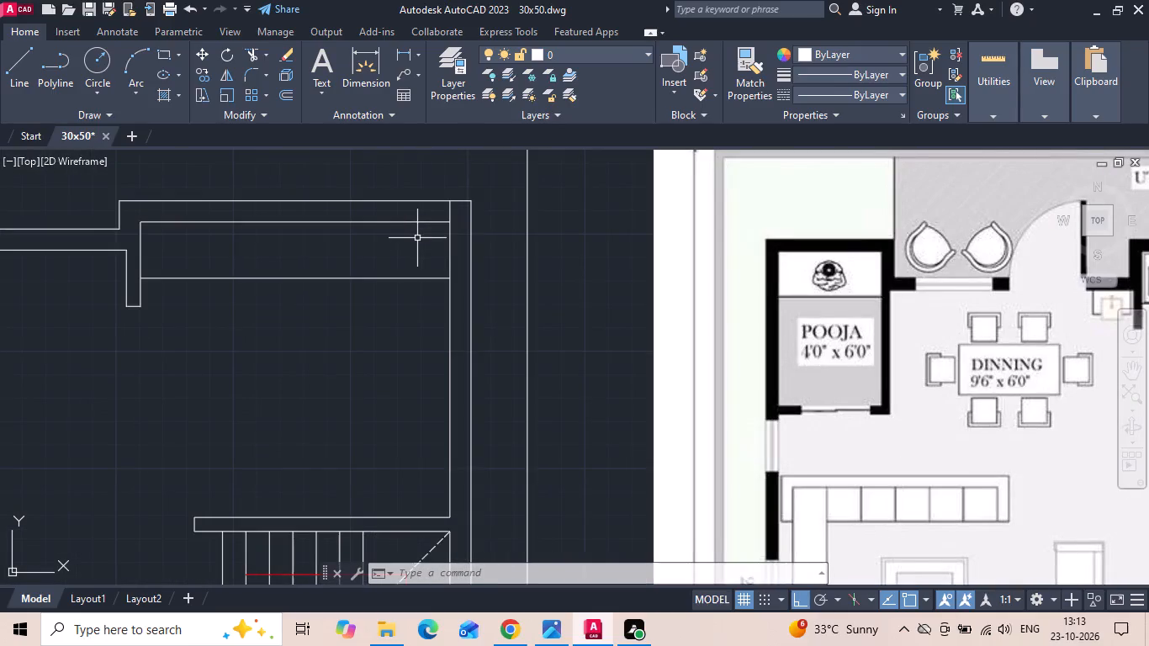
{"action": "key", "text": "t"}
{"action": "key", "text": "r"}
{"action": "key", "text": "space"}
{"action": "left_click", "coordinate": [450, 211]}
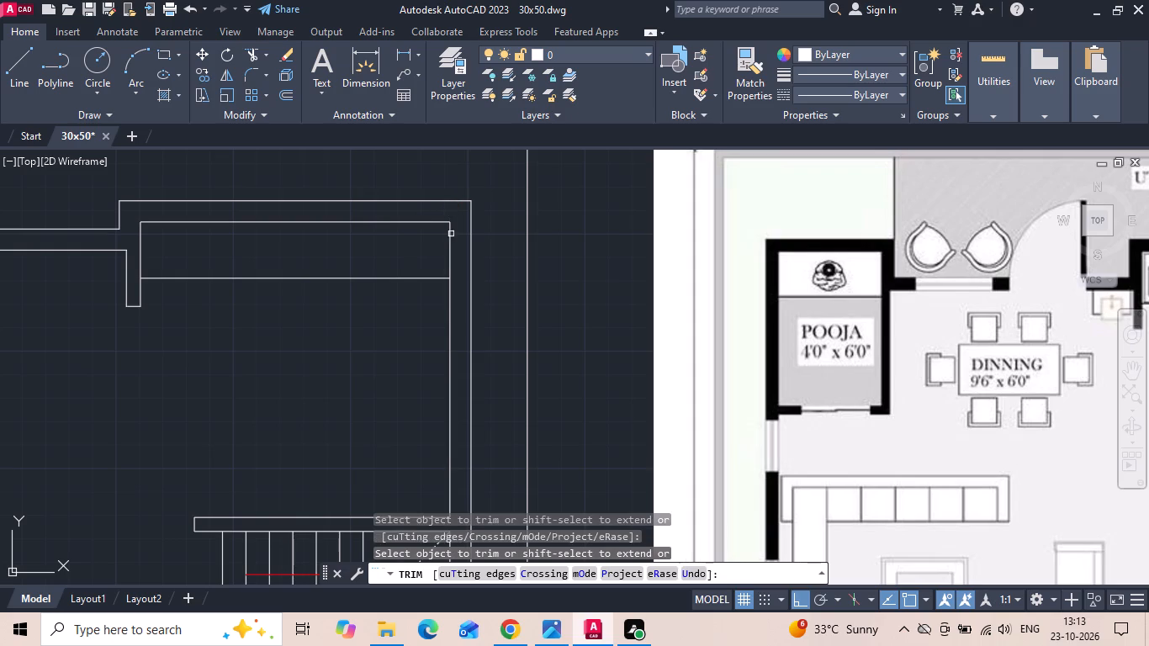
{"action": "key", "text": "Escape"}
Copy the inner face of the kitchen's right wall 24" to the left as the side counter edge.
{"action": "left_click", "coordinate": [446, 300]}
{"action": "left_click", "coordinate": [447, 322]}
{"action": "left_click", "coordinate": [447, 326]}
{"action": "right_click", "coordinate": [444, 324]}
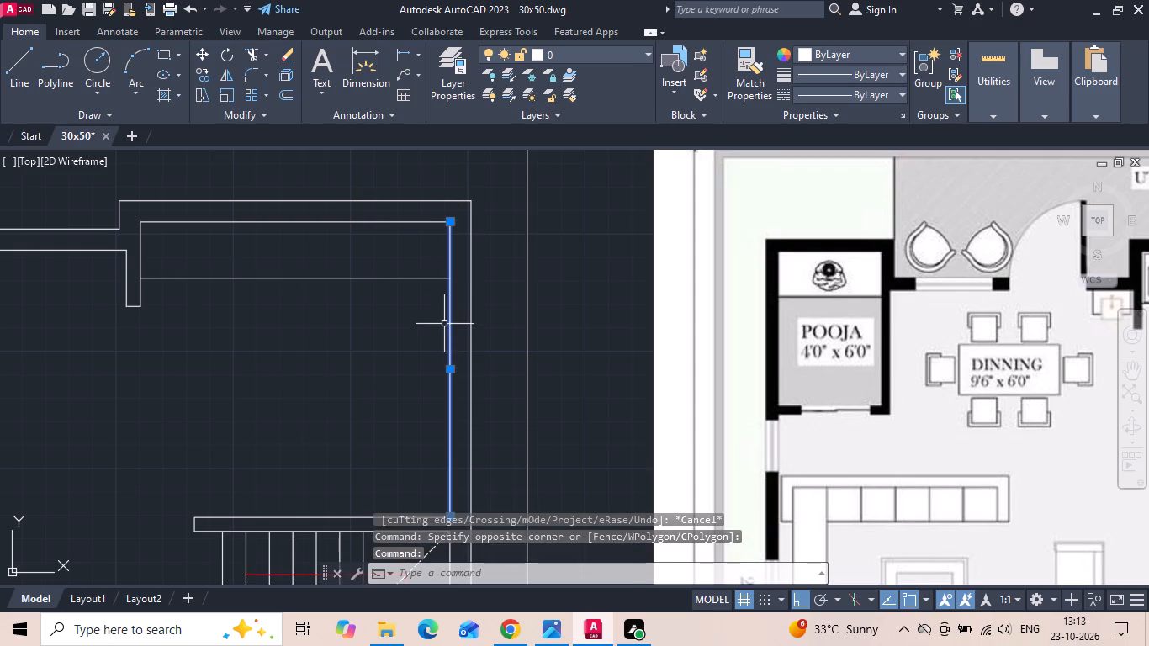
{"action": "left_click", "coordinate": [490, 324]}
{"action": "left_click_drag", "start_coordinate": [442, 357], "coordinate": [335, 376]}
{"action": "key", "text": "2"}
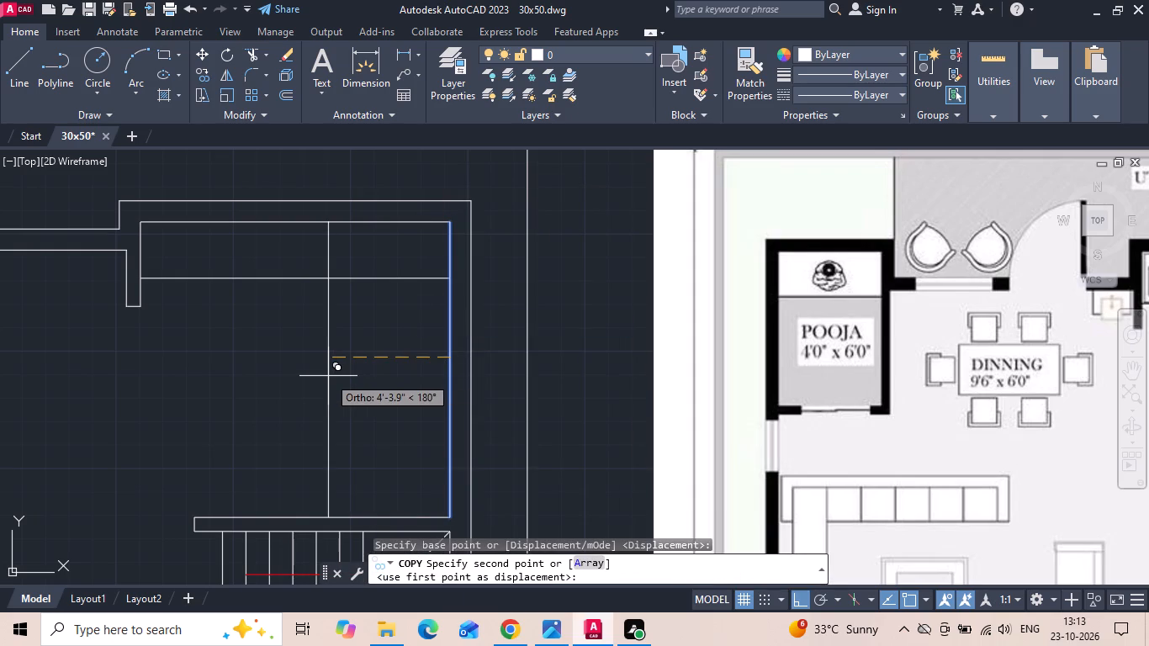
{"action": "key", "text": "4"}
{"action": "key", "text": "space"}
{"action": "key", "text": "Escape"}
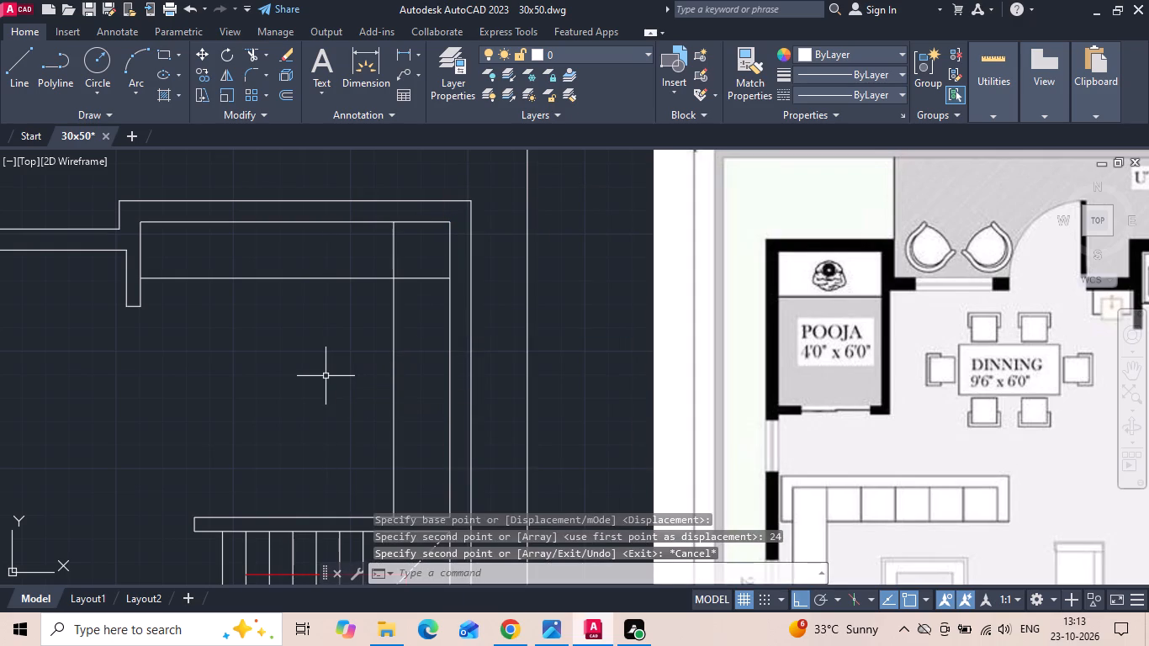
Fillet the kitchen's horizontal and vertical counter edges with zero radius into a square L-shaped corner.
{"action": "key", "text": "g"}
{"action": "key", "text": "Escape"}
{"action": "type", "text": "f"}
{"action": "key", "text": "space"}
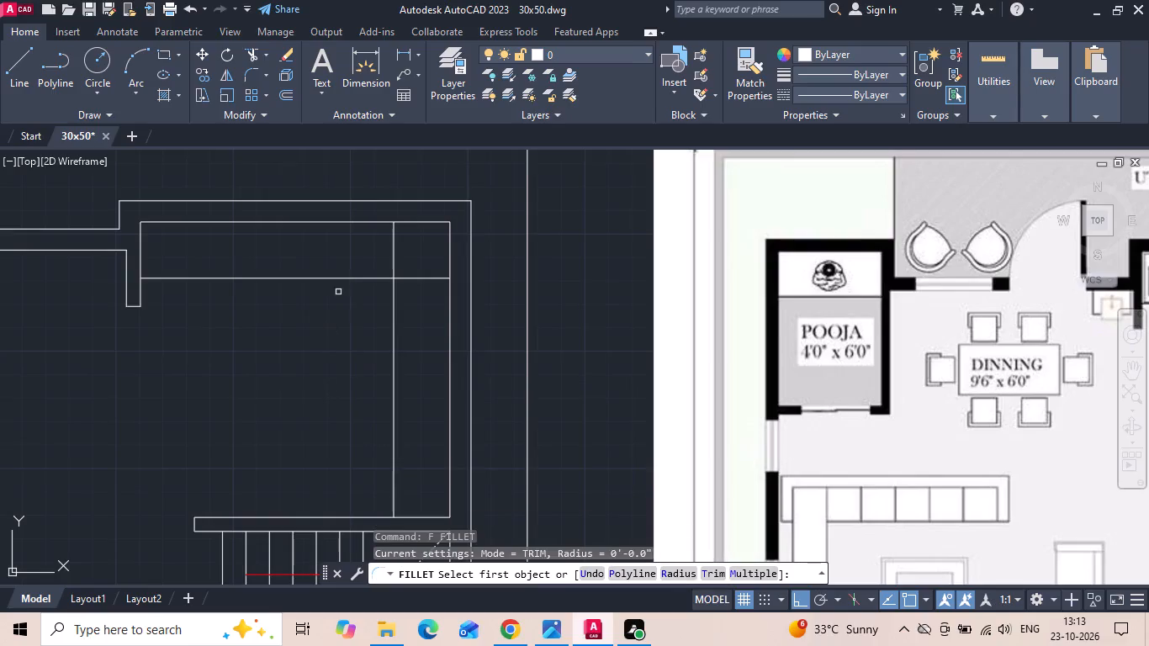
{"action": "left_click", "coordinate": [352, 278]}
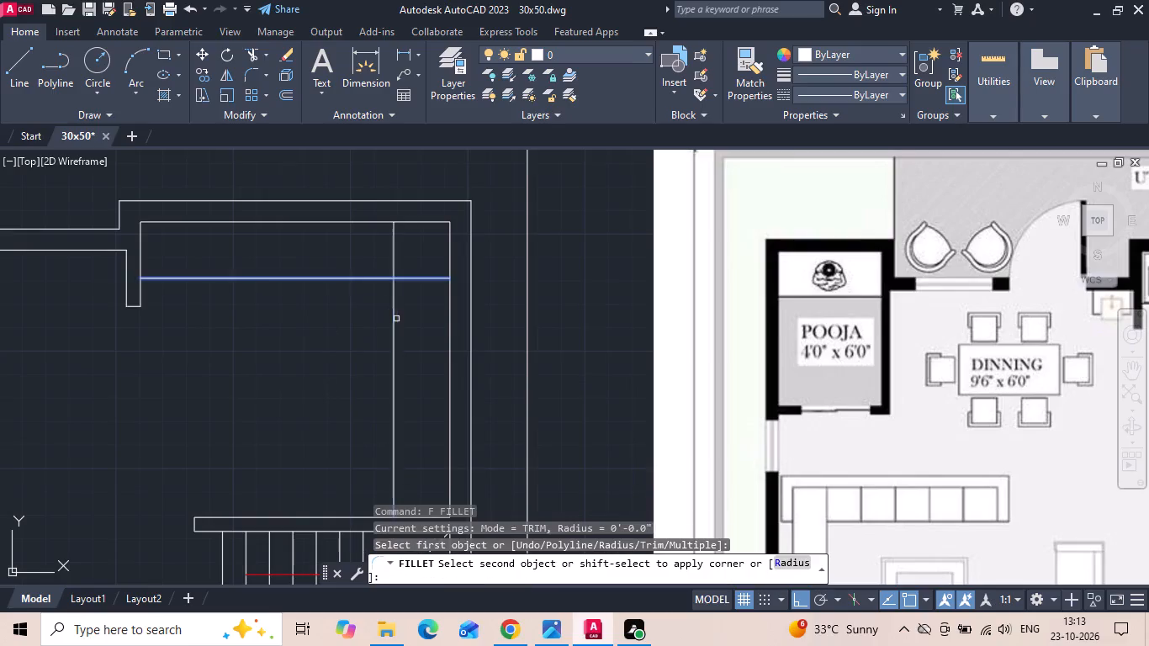
{"action": "left_click", "coordinate": [396, 319]}
{"action": "left_click", "coordinate": [391, 315]}
{"action": "scroll", "coordinate": [414, 232], "scroll_direction": "down", "scroll_amount": 2}
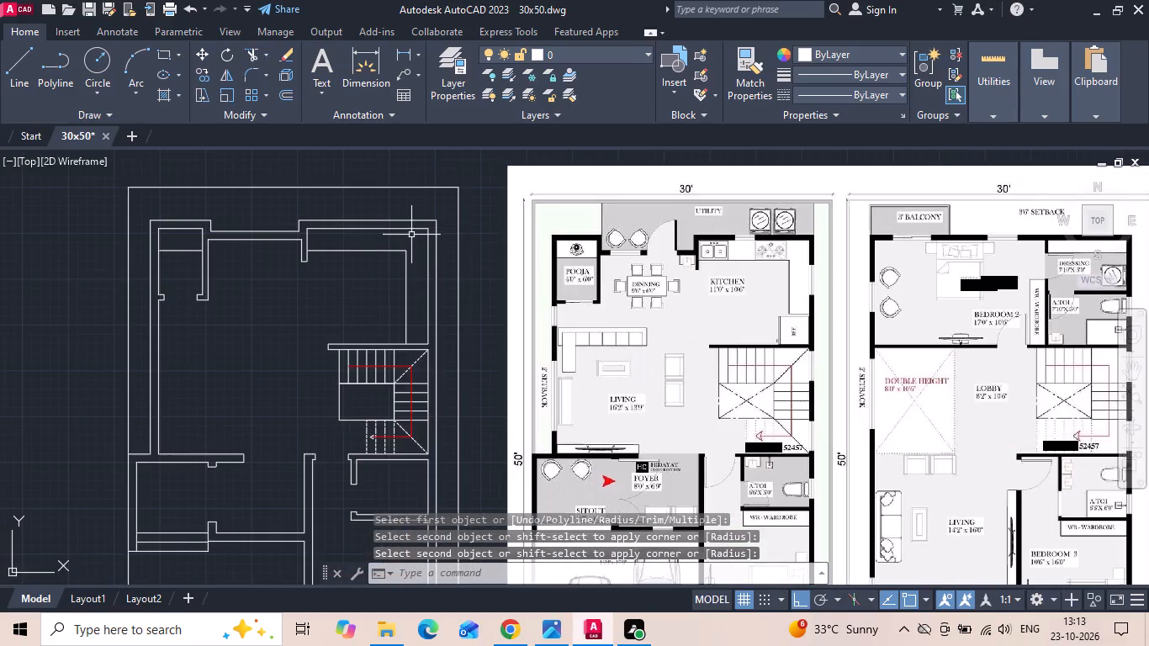
{"action": "key", "text": "Escape"}
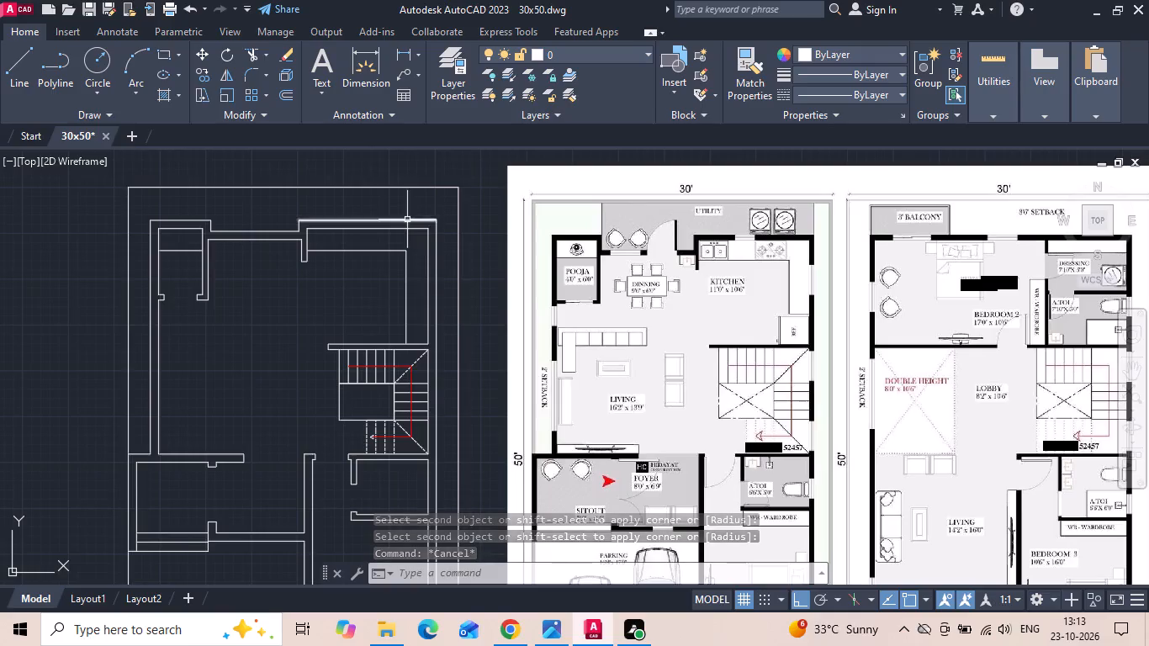
Add a linear dimension for the plot boundary's overall width, placed just above its top edge.
{"action": "type", "text": "dli"}
{"action": "key", "text": "space"}
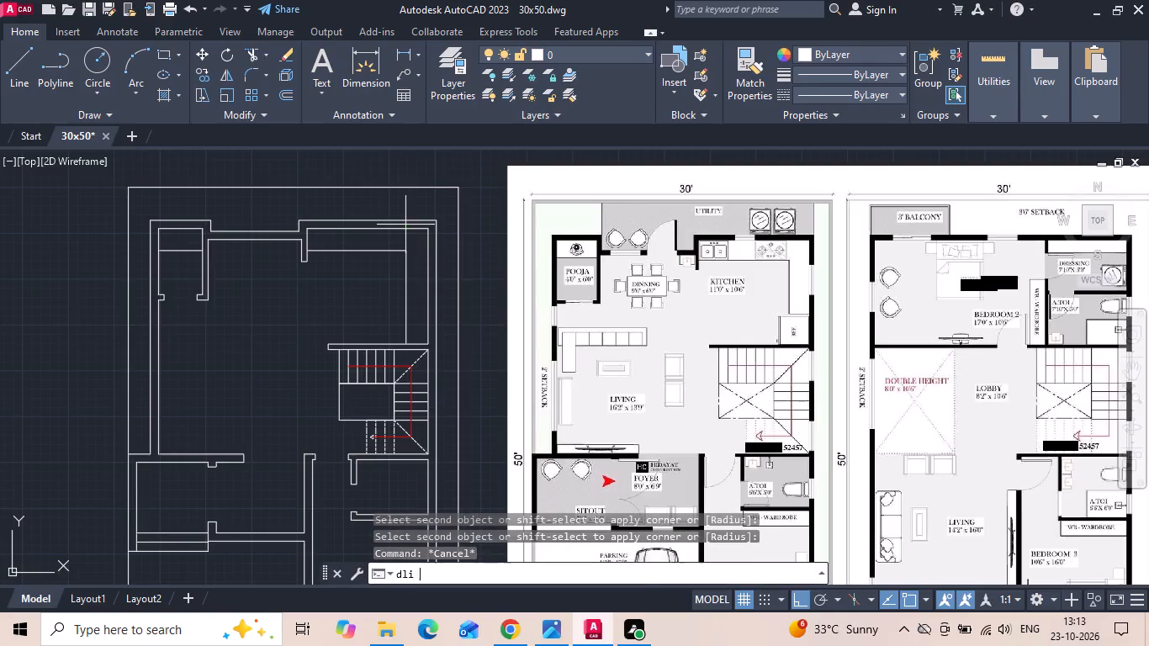
{"action": "left_click", "coordinate": [126, 187]}
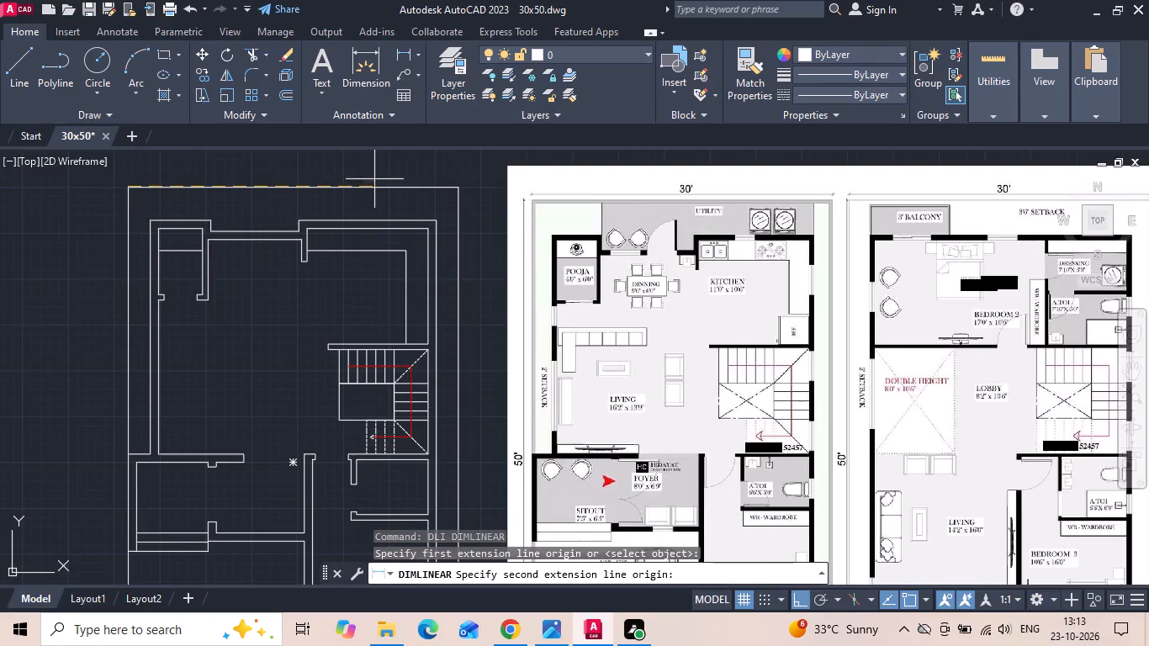
{"action": "left_click", "coordinate": [459, 187]}
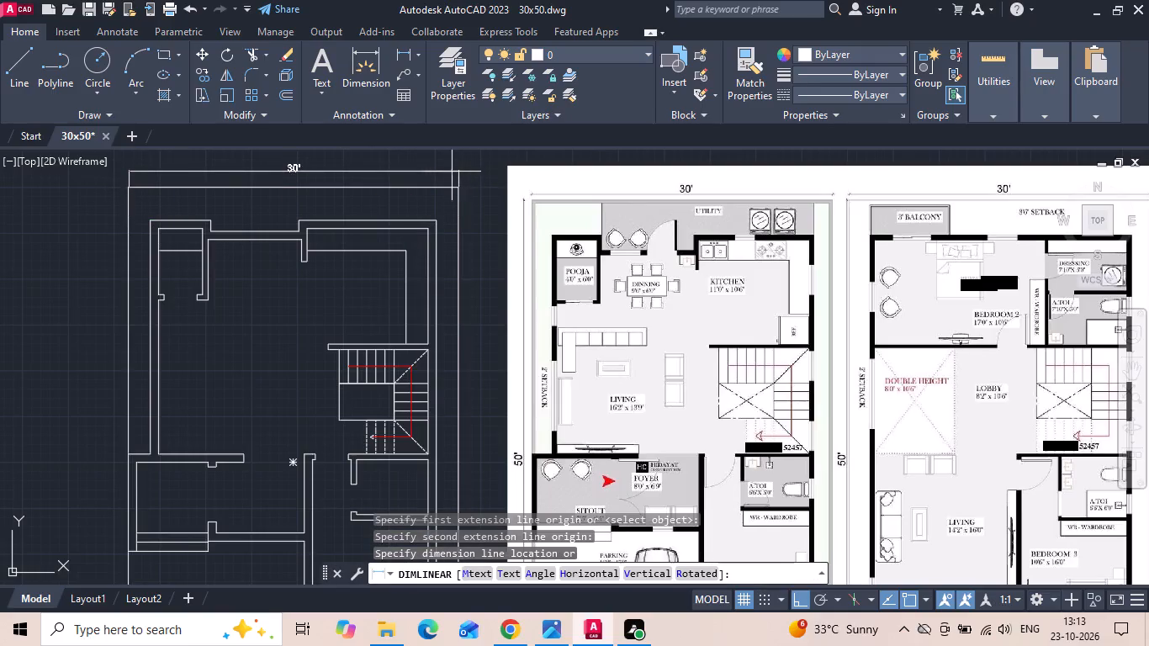
{"action": "scroll", "coordinate": [442, 172], "scroll_direction": "up", "scroll_amount": 2}
{"action": "left_click", "coordinate": [415, 184]}
Add a vertical linear dimension for the plot boundary's overall length, placed just outside its left edge.
{"action": "scroll", "coordinate": [414, 191], "scroll_direction": "down", "scroll_amount": 2}
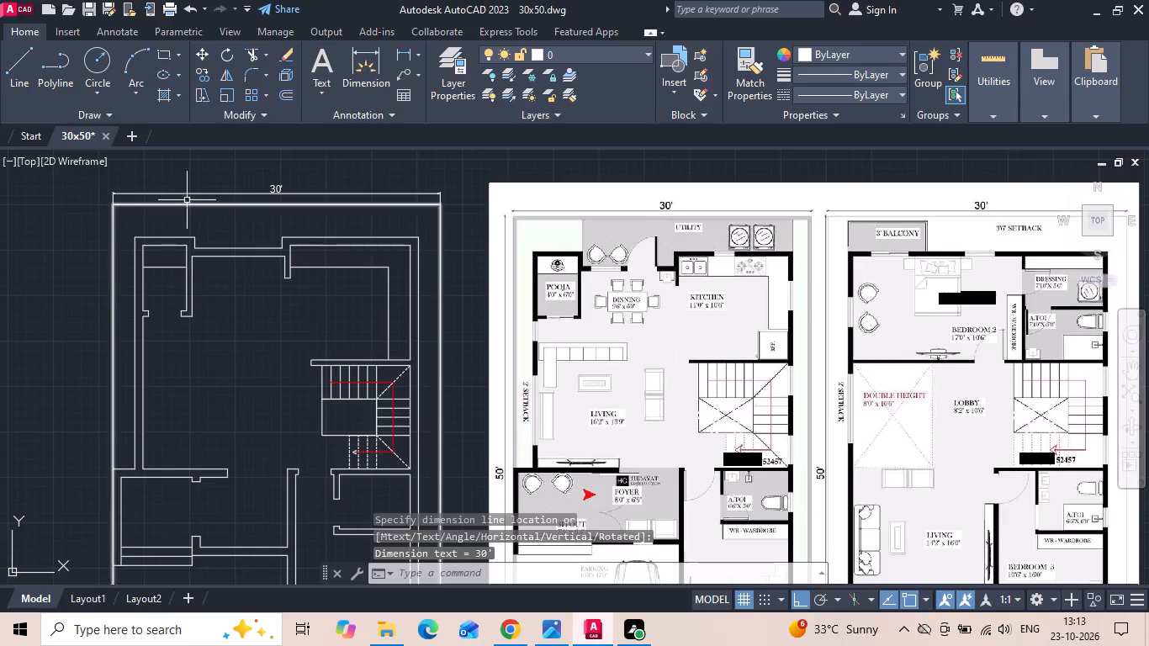
{"action": "key", "text": "d"}
{"action": "type", "text": "li"}
{"action": "key", "text": "space"}
{"action": "scroll", "coordinate": [144, 211], "scroll_direction": "up", "scroll_amount": 1}
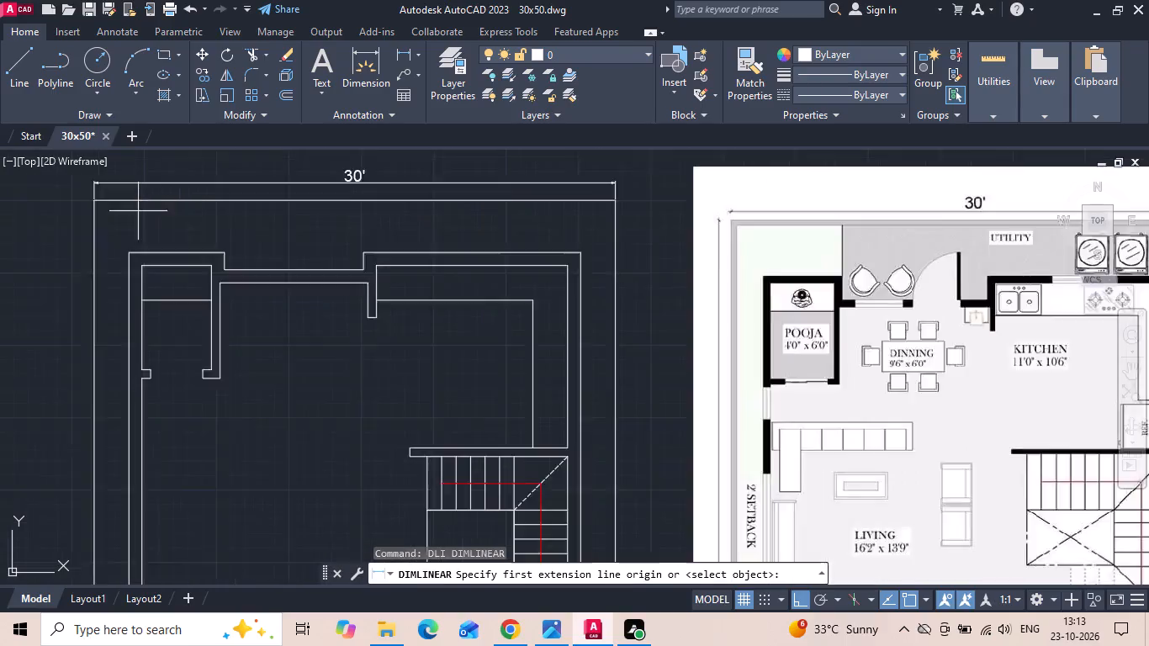
{"action": "scroll", "coordinate": [135, 211], "scroll_direction": "up", "scroll_amount": 1}
{"action": "left_click", "coordinate": [73, 195]}
{"action": "scroll", "coordinate": [240, 245], "scroll_direction": "down", "scroll_amount": 3}
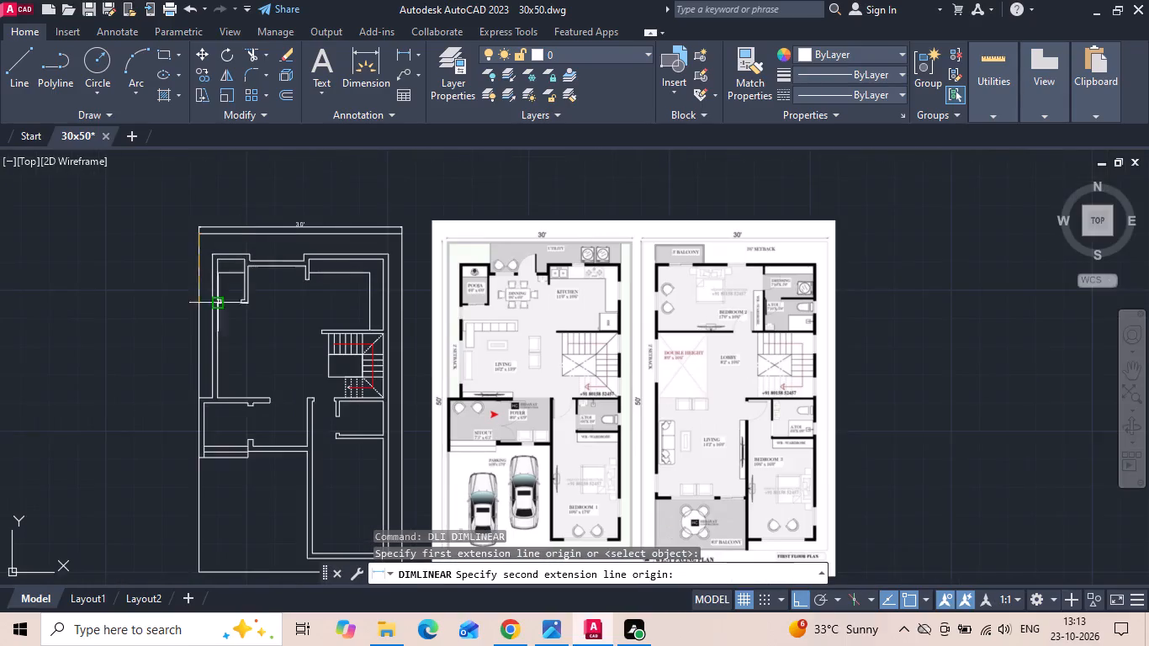
{"action": "middle_click_drag", "start_coordinate": [167, 393], "coordinate": [194, 243]}
{"action": "left_click", "coordinate": [221, 422]}
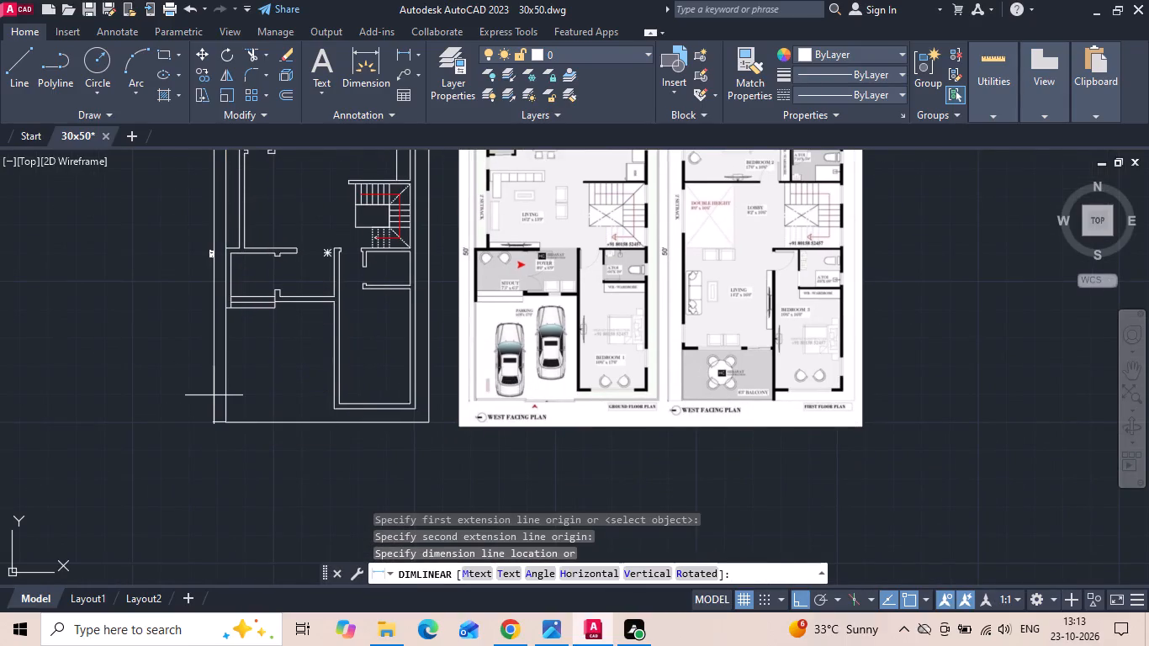
{"action": "left_click", "coordinate": [214, 394]}
Save the drawing.
{"action": "key", "text": "ctrl+s"}
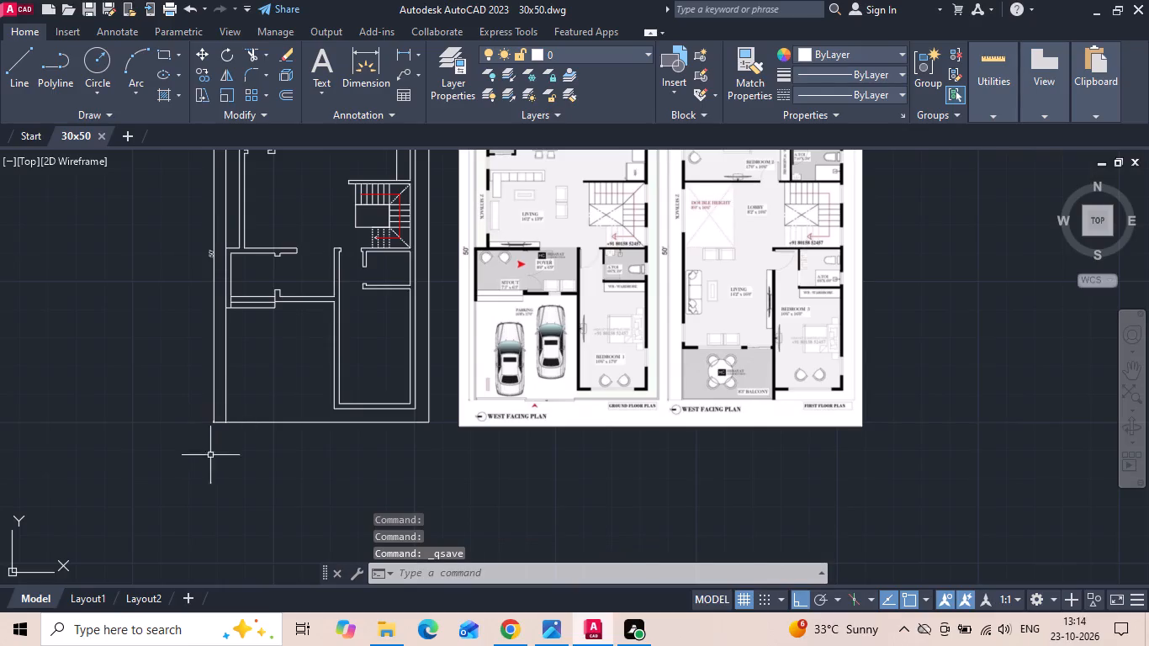
Offset the plot boundary rectangle 4" inward to form the compound wall thickness.
{"action": "scroll", "coordinate": [184, 464], "scroll_direction": "down", "scroll_amount": 1}
{"action": "scroll", "coordinate": [436, 253], "scroll_direction": "up", "scroll_amount": 2}
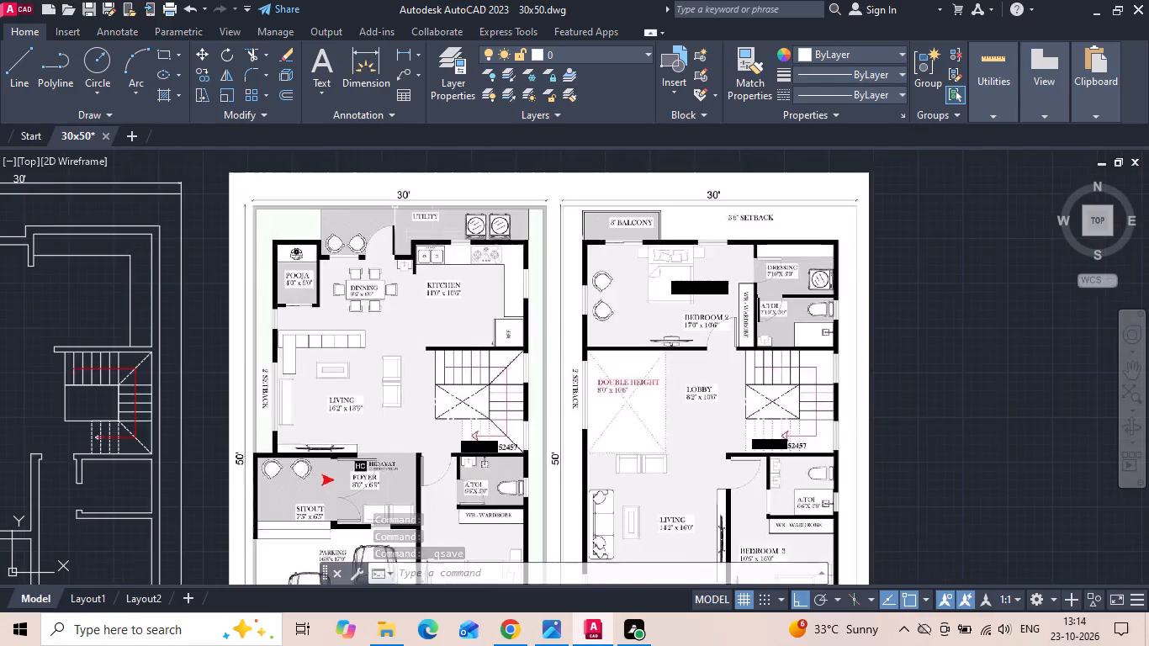
{"action": "scroll", "coordinate": [393, 205], "scroll_direction": "up", "scroll_amount": 2}
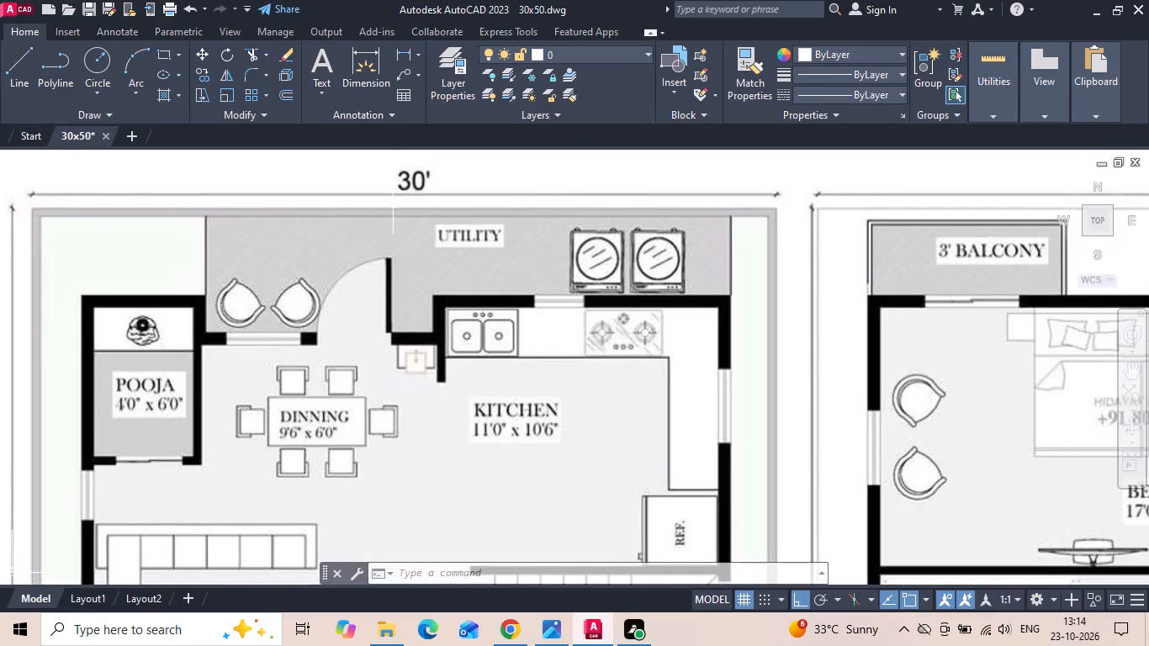
{"action": "type", "text": "o"}
{"action": "key", "text": "space"}
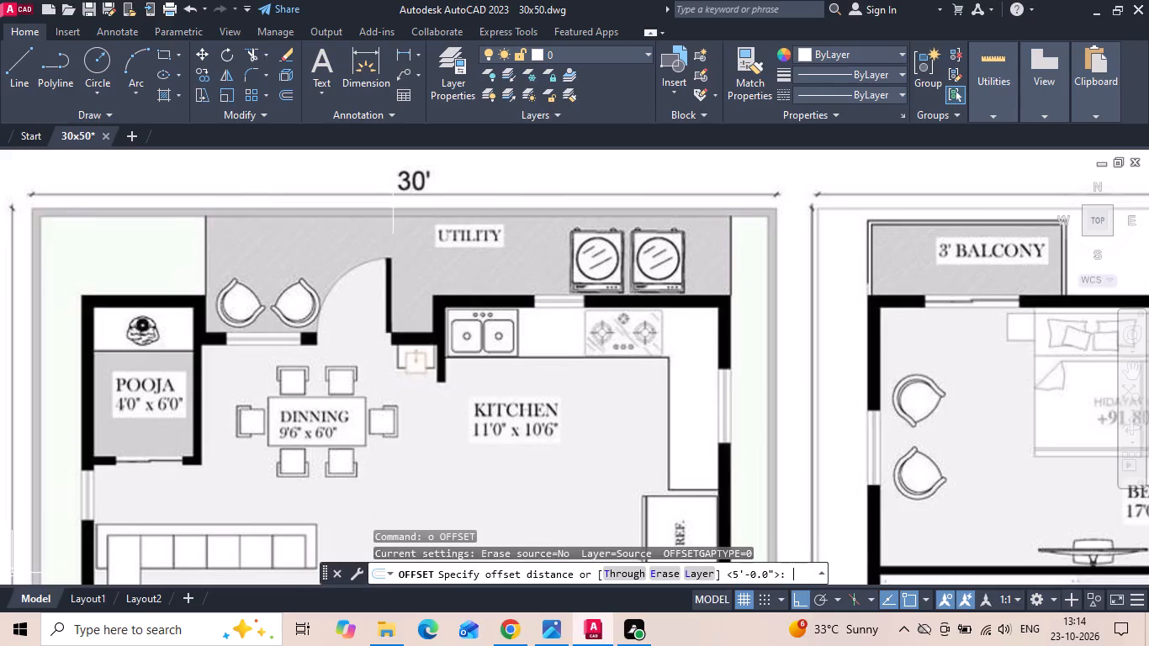
{"action": "key", "text": "4"}
{"action": "key", "text": "Return"}
{"action": "scroll", "coordinate": [695, 215], "scroll_direction": "down", "scroll_amount": 1}
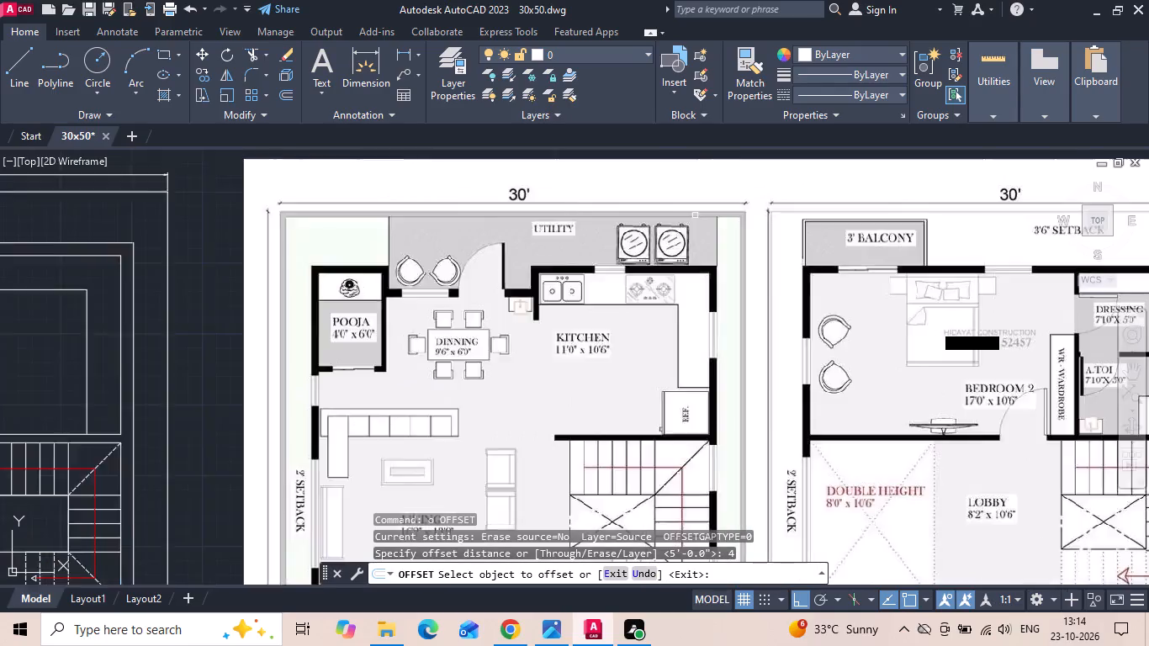
{"action": "scroll", "coordinate": [695, 215], "scroll_direction": "down", "scroll_amount": 1}
{"action": "left_click", "coordinate": [325, 201]}
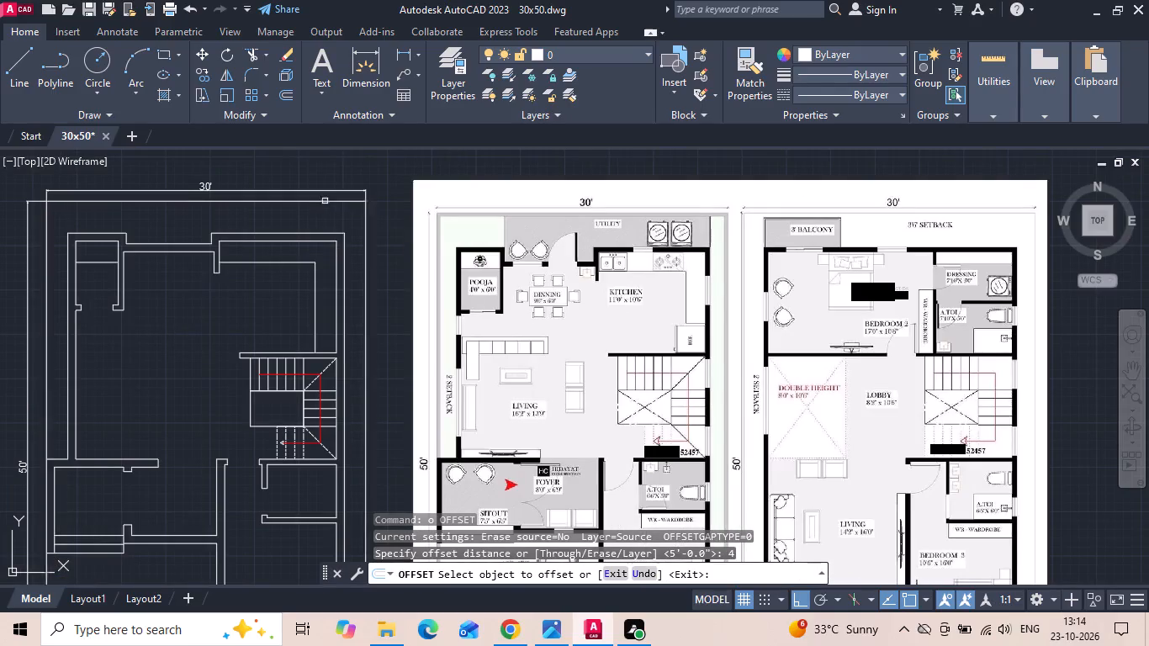
{"action": "left_click", "coordinate": [316, 214]}
{"action": "key", "text": "Escape"}
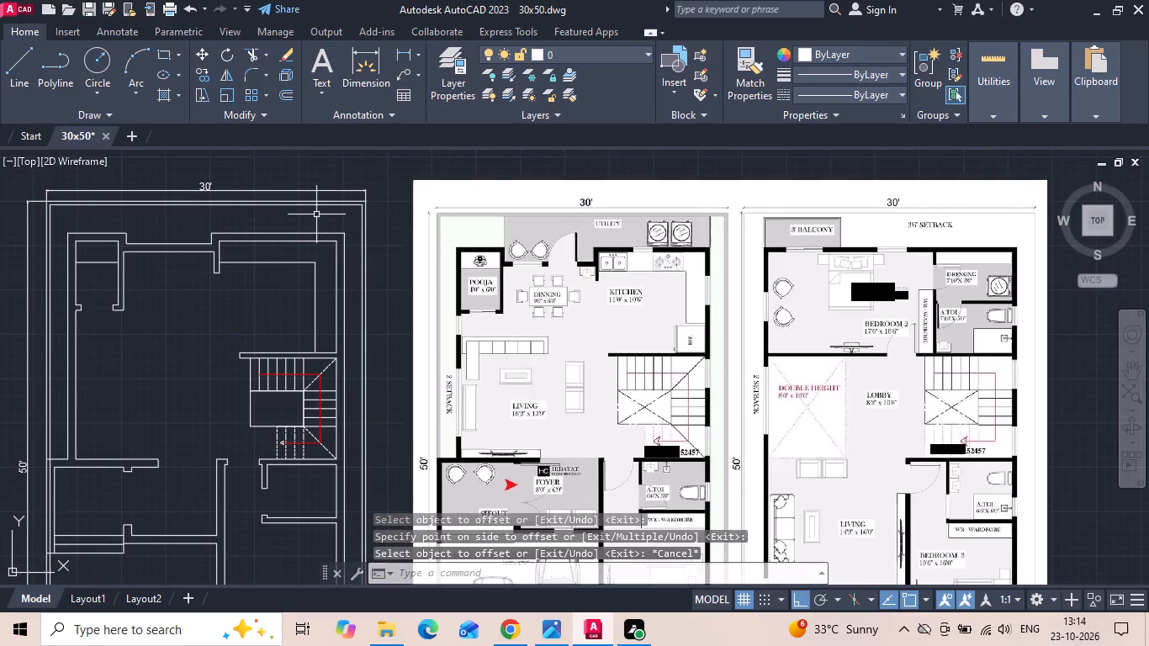
Save the drawing.
{"action": "key", "text": "ctrl+s"}
{"action": "key", "text": "ctrl+s"}
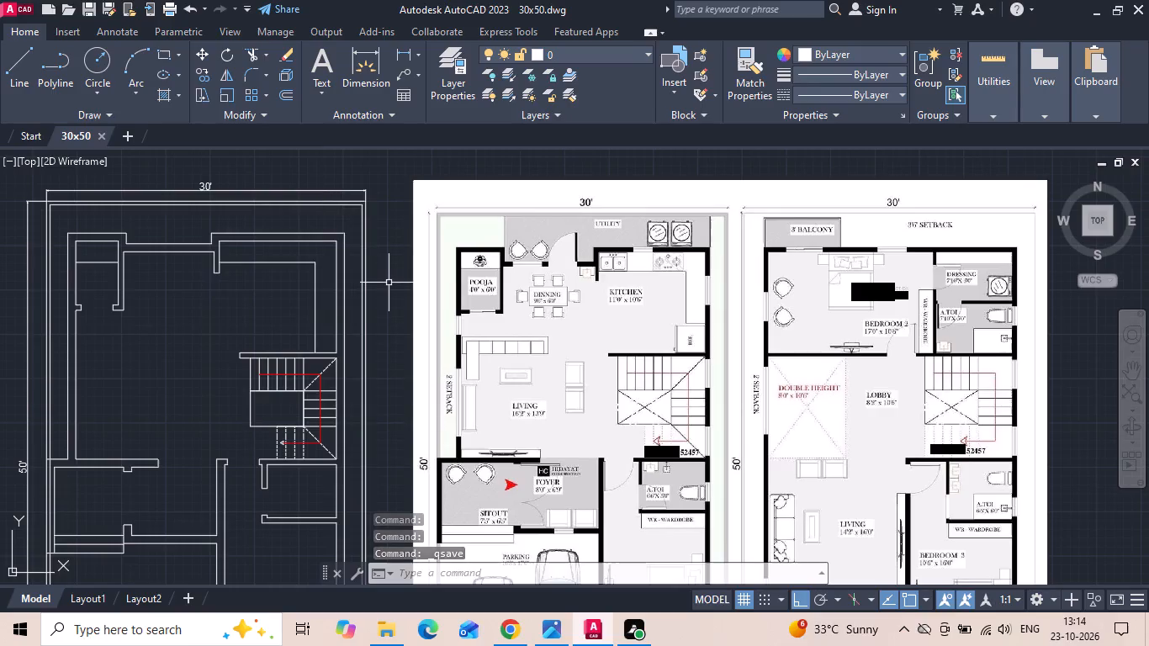
Copy the entire ground floor plan with its dimensions horizontally to the empty space on the far side of the reference image.
{"action": "scroll", "coordinate": [395, 261], "scroll_direction": "down", "scroll_amount": 1}
{"action": "key", "text": "Escape"}
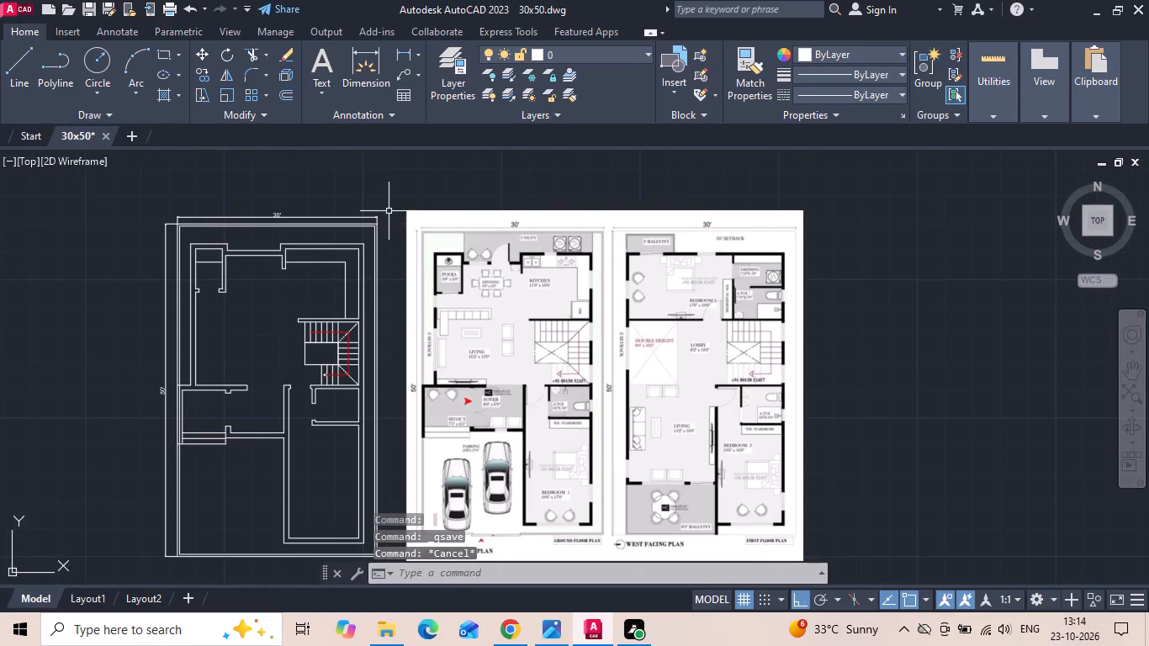
{"action": "left_click", "coordinate": [389, 205]}
{"action": "scroll", "coordinate": [389, 205], "scroll_direction": "down", "scroll_amount": 1}
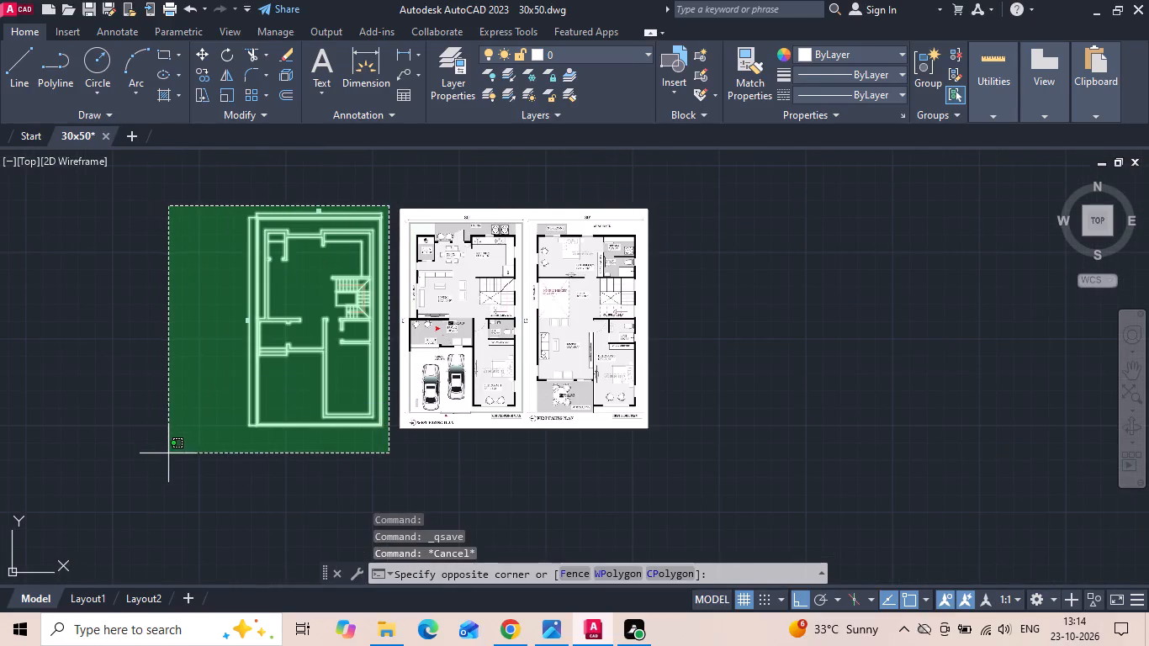
{"action": "left_click", "coordinate": [179, 453]}
{"action": "right_click", "coordinate": [188, 374]}
{"action": "left_click", "coordinate": [202, 351]}
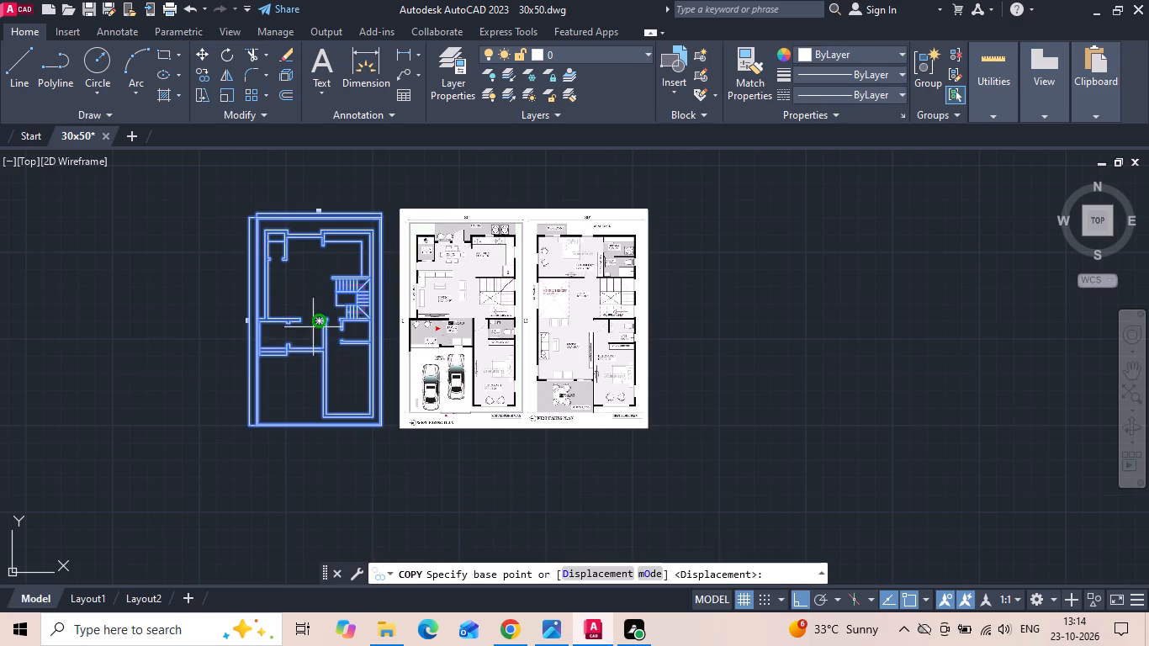
{"action": "left_click_drag", "start_coordinate": [318, 326], "coordinate": [326, 325]}
{"action": "scroll", "coordinate": [741, 270], "scroll_direction": "up", "scroll_amount": 1}
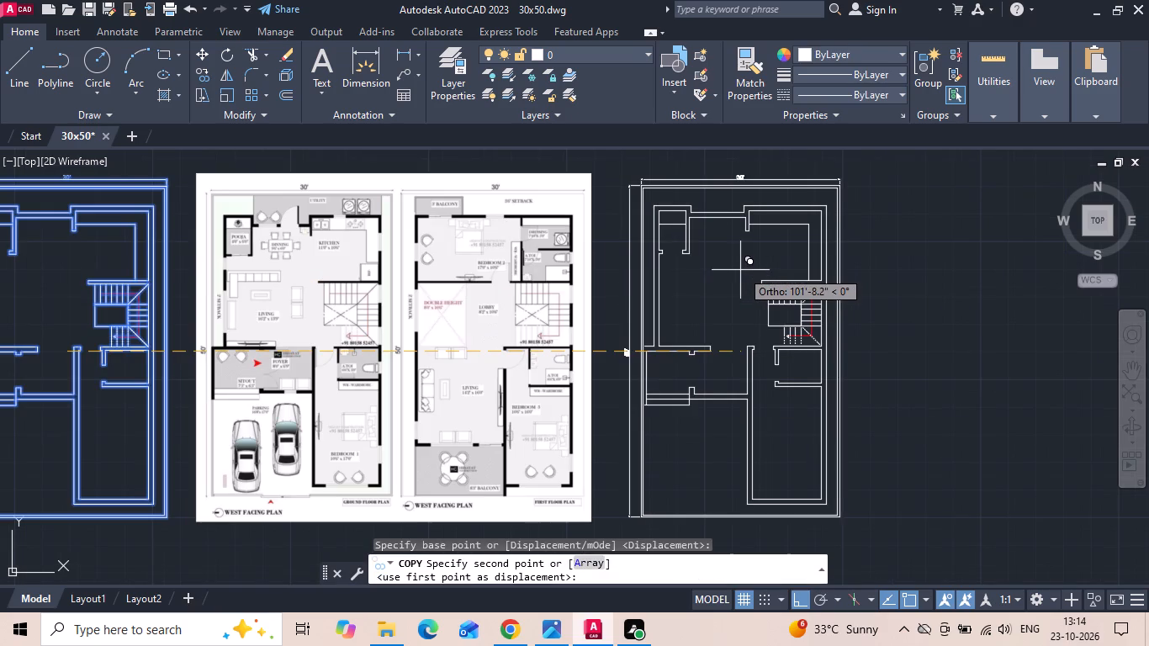
{"action": "left_click", "coordinate": [721, 275]}
{"action": "key", "text": "Escape"}
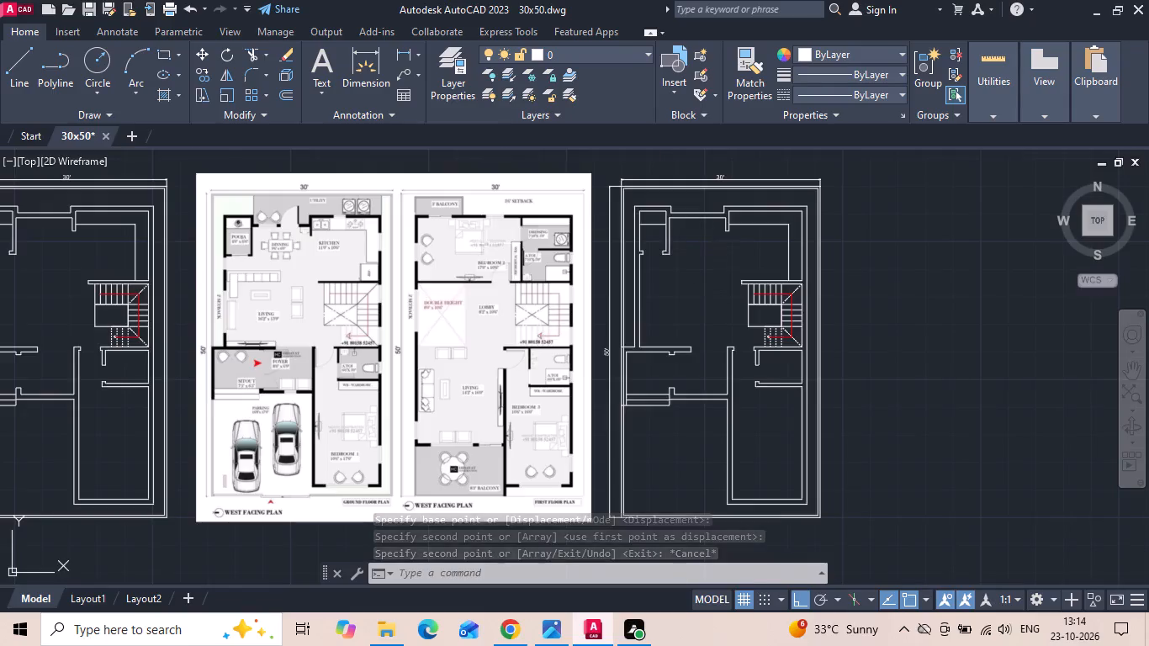
Examine the first floor plan in the reference image, from Bedroom 2 and the lobby down to the living room, Bedroom 3 and balcony.
{"action": "scroll", "coordinate": [481, 243], "scroll_direction": "up", "scroll_amount": 2}
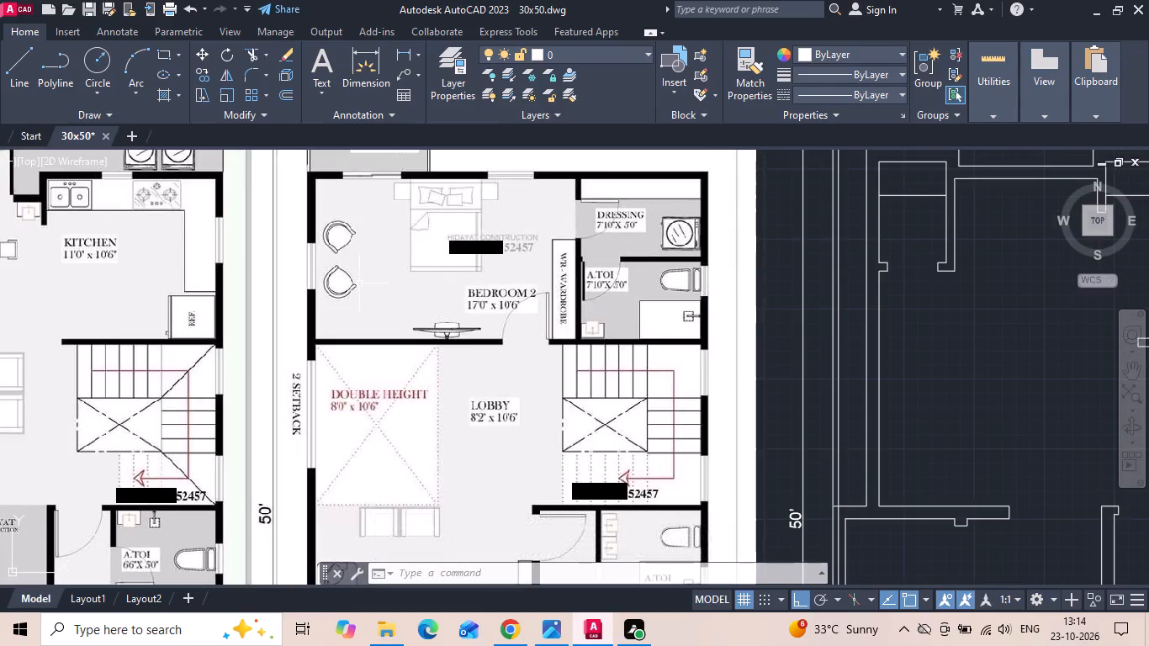
{"action": "scroll", "coordinate": [359, 283], "scroll_direction": "down", "scroll_amount": 2}
{"action": "middle_click_drag", "start_coordinate": [434, 505], "coordinate": [430, 435]}
{"action": "scroll", "coordinate": [433, 400], "scroll_direction": "up", "scroll_amount": 2}
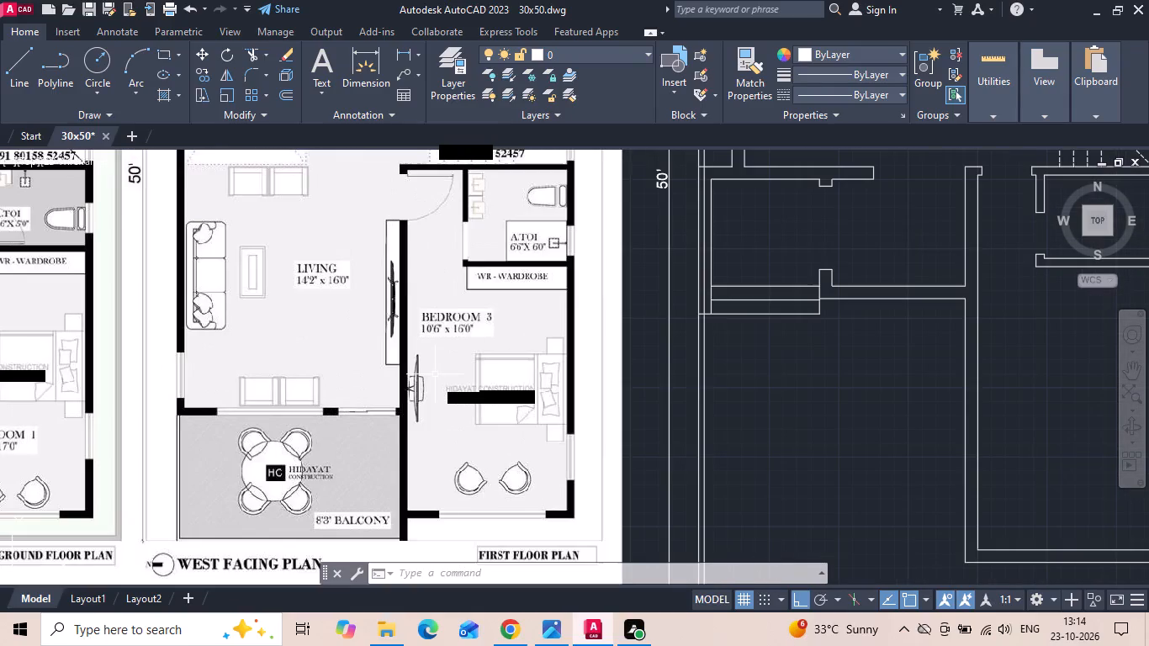
{"action": "middle_click_drag", "start_coordinate": [435, 374], "coordinate": [511, 357]}
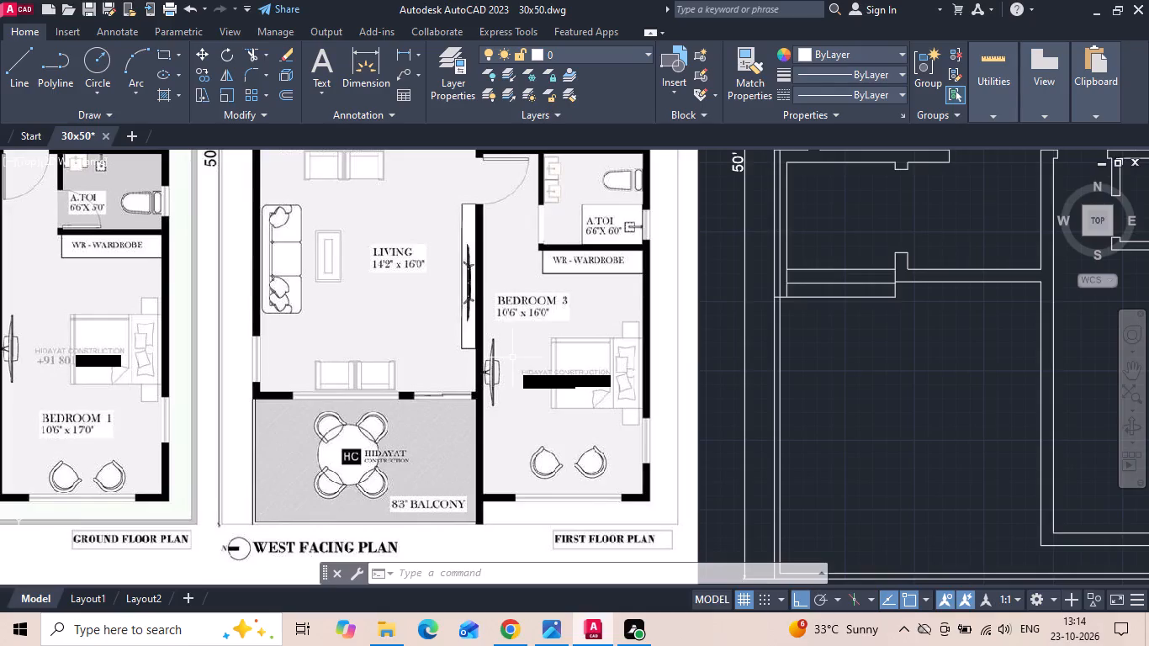
{"action": "scroll", "coordinate": [509, 362], "scroll_direction": "down", "scroll_amount": 1}
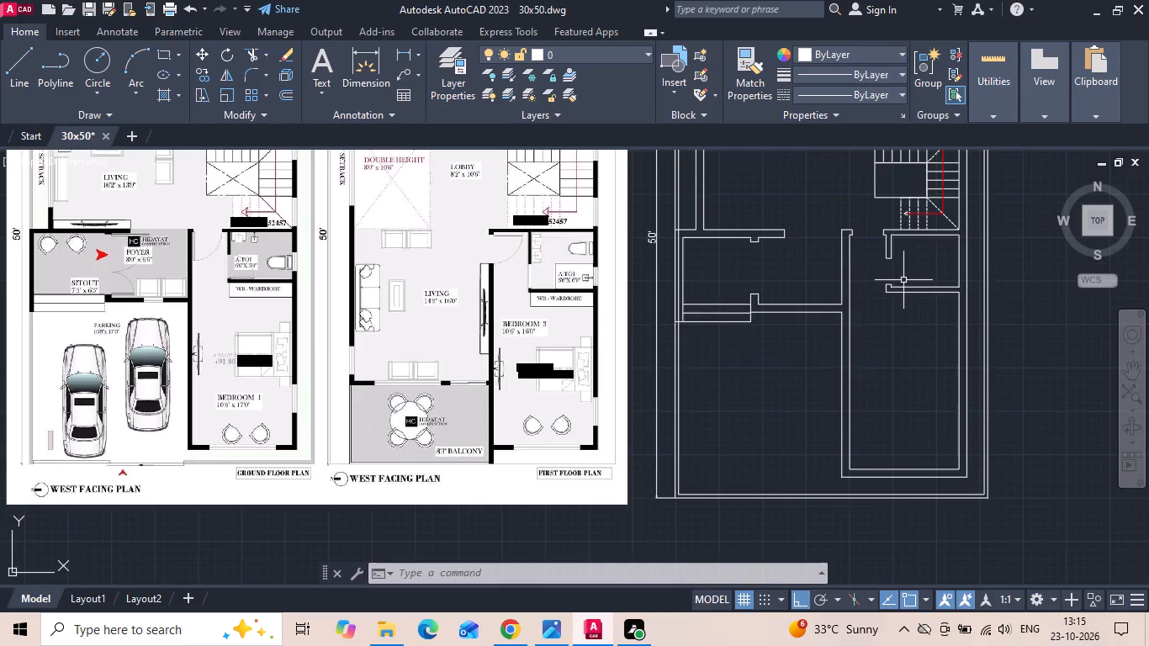
Measure the clear distance between the upper and lower walls of the toilet below the staircase in the copied plan.
{"action": "scroll", "coordinate": [924, 271], "scroll_direction": "up", "scroll_amount": 1}
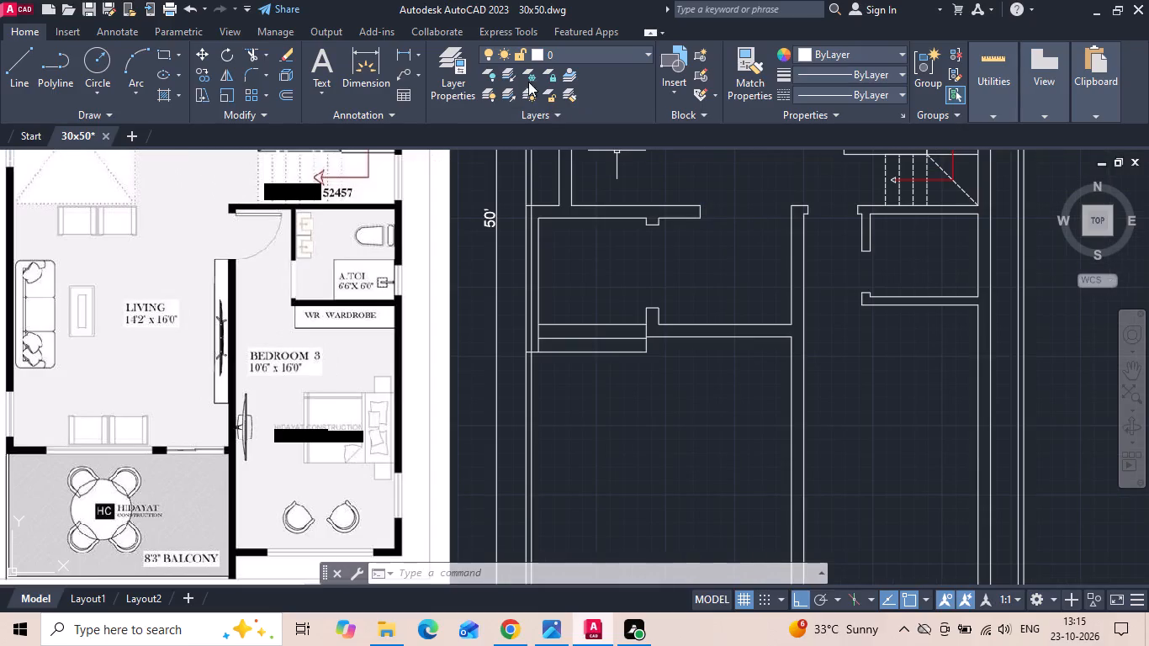
{"action": "left_click", "coordinate": [410, 61]}
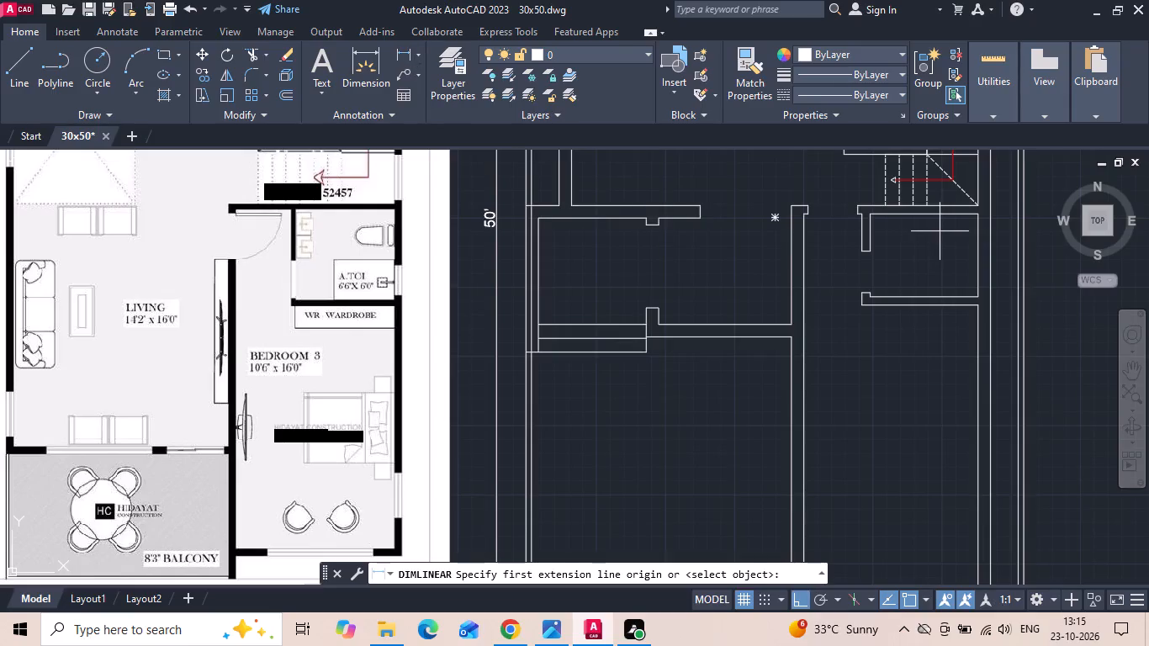
{"action": "left_click", "coordinate": [938, 218]}
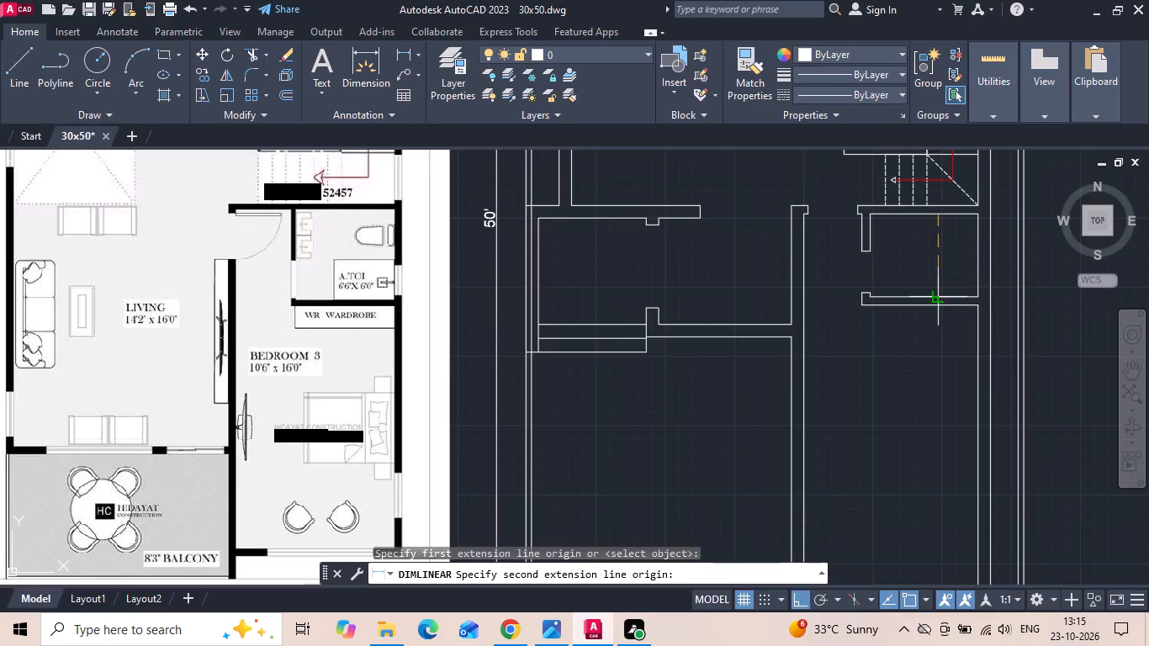
{"action": "left_click", "coordinate": [936, 294]}
{"action": "scroll", "coordinate": [937, 288], "scroll_direction": "up", "scroll_amount": 1}
{"action": "key", "text": "Escape"}
{"action": "scroll", "coordinate": [932, 284], "scroll_direction": "down", "scroll_amount": 1}
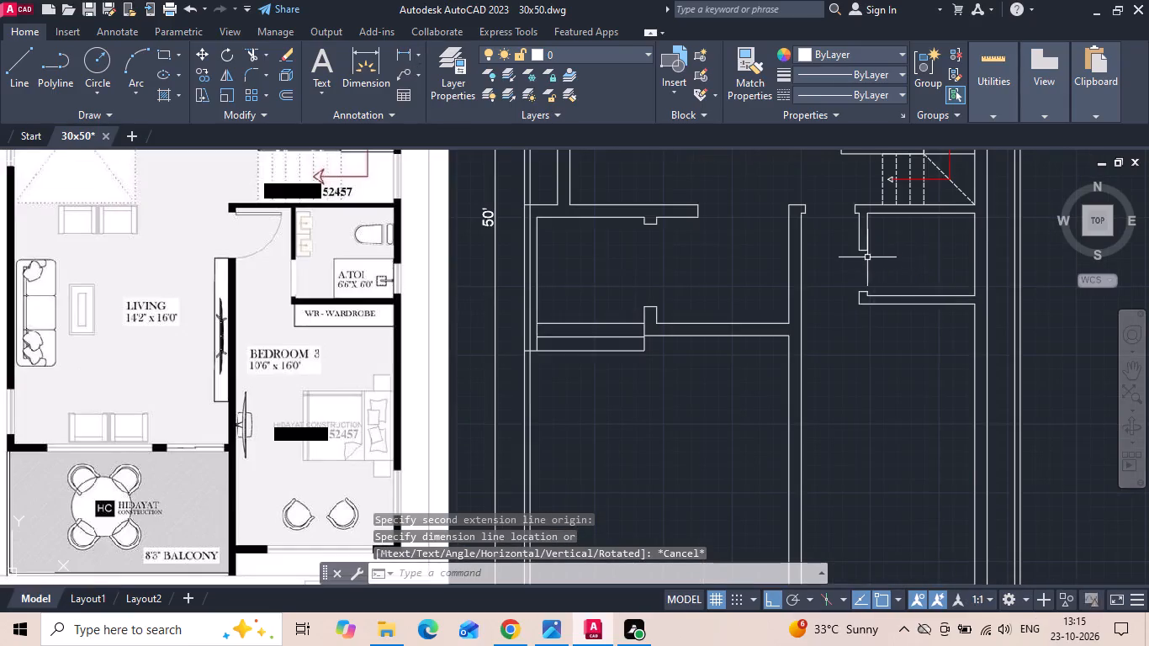
Move the copied plan's toilet lower wall and the door jamb line above it 12" downward.
{"action": "scroll", "coordinate": [866, 255], "scroll_direction": "up", "scroll_amount": 2}
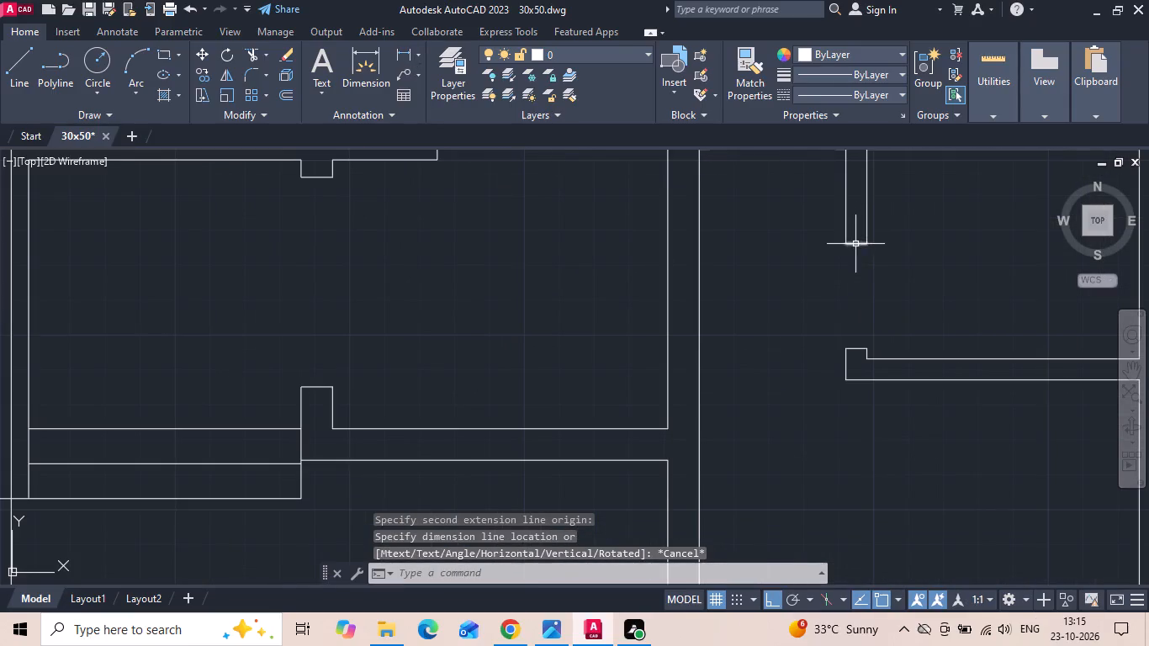
{"action": "left_click", "coordinate": [855, 244]}
{"action": "middle_click_drag", "start_coordinate": [939, 290], "coordinate": [790, 299]}
{"action": "left_click_drag", "start_coordinate": [823, 306], "coordinate": [816, 328]}
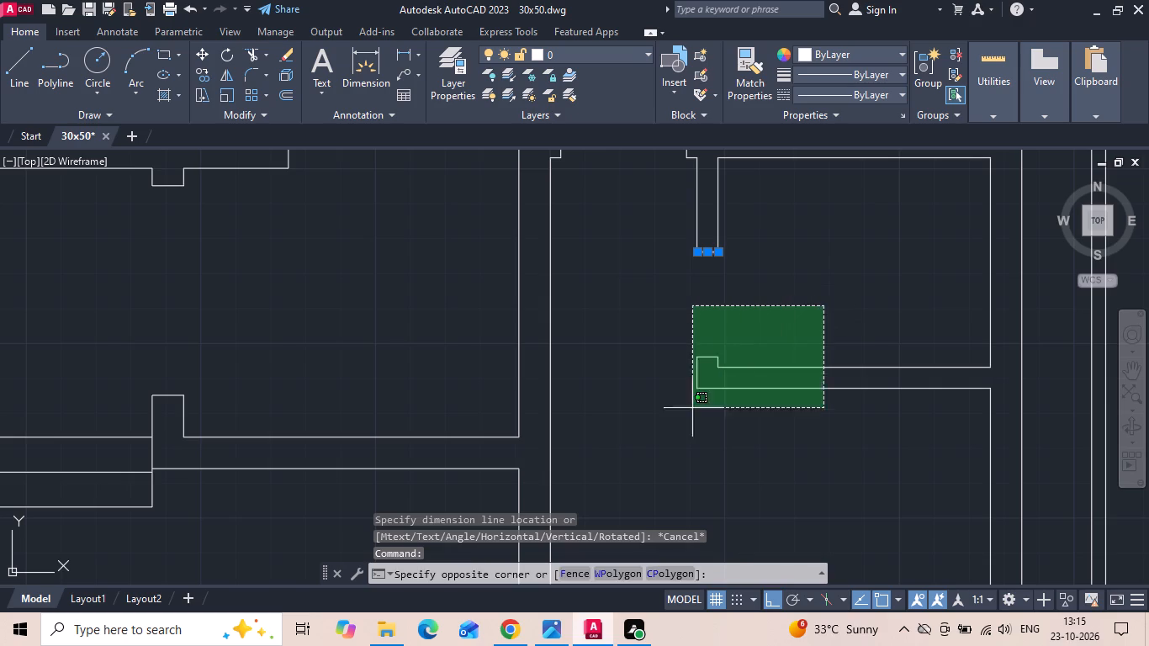
{"action": "left_click", "coordinate": [658, 424]}
{"action": "right_click", "coordinate": [730, 308]}
{"action": "left_click", "coordinate": [750, 326]}
{"action": "left_click_drag", "start_coordinate": [853, 267], "coordinate": [851, 286]}
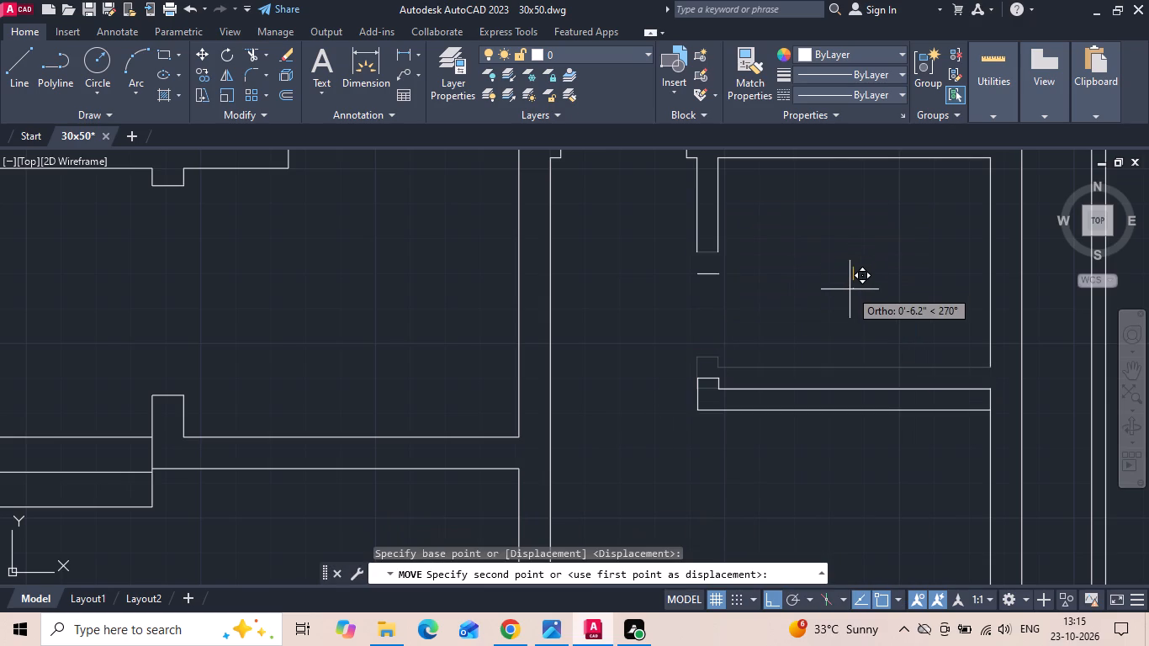
{"action": "type", "text": "12"}
{"action": "key", "text": "space"}
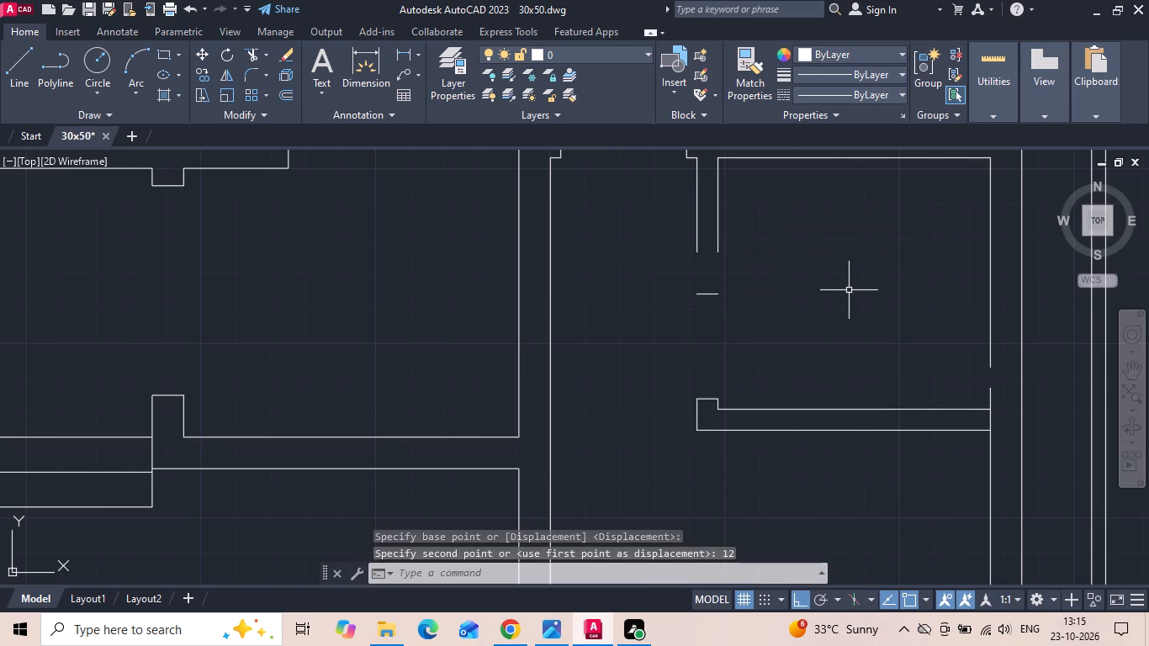
Fillet both lines of the moved toilet wall with the outer wall's inner lines at zero radius to close the corners.
{"action": "key", "text": "f"}
{"action": "key", "text": "space"}
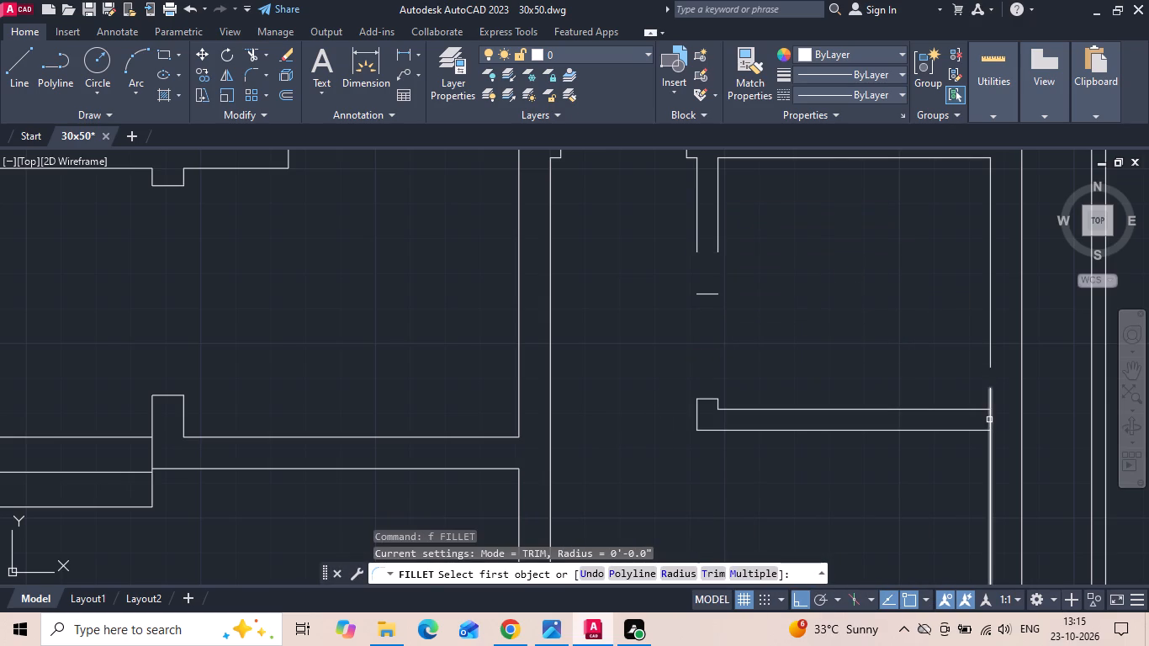
{"action": "left_click", "coordinate": [988, 431]}
{"action": "left_click", "coordinate": [989, 453]}
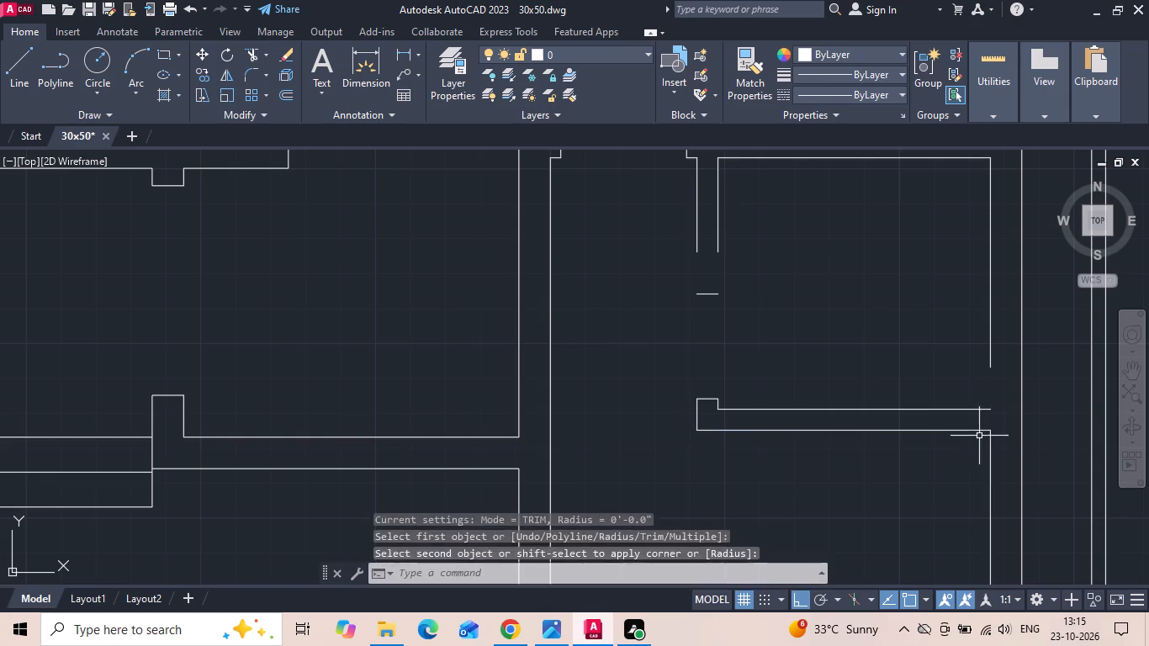
{"action": "key", "text": "space"}
{"action": "left_click", "coordinate": [972, 409]}
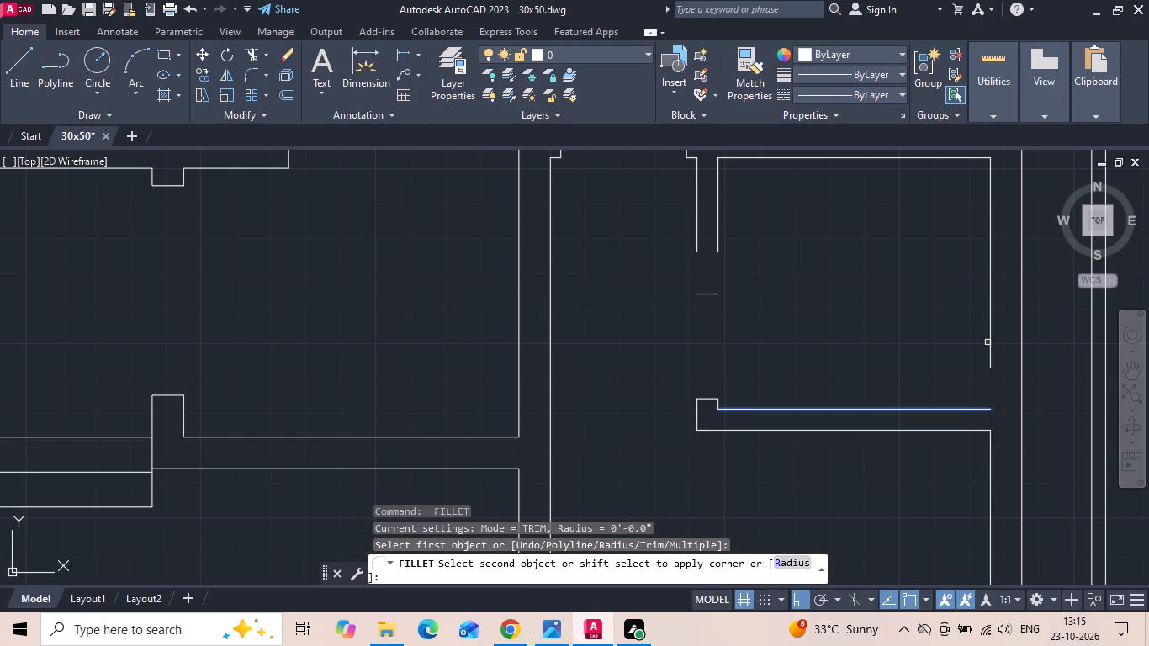
{"action": "left_click", "coordinate": [989, 331]}
{"action": "key", "text": "Escape"}
Extend the two lines of the toilet's door-side wall down to the moved jamb line.
{"action": "type", "text": "ex"}
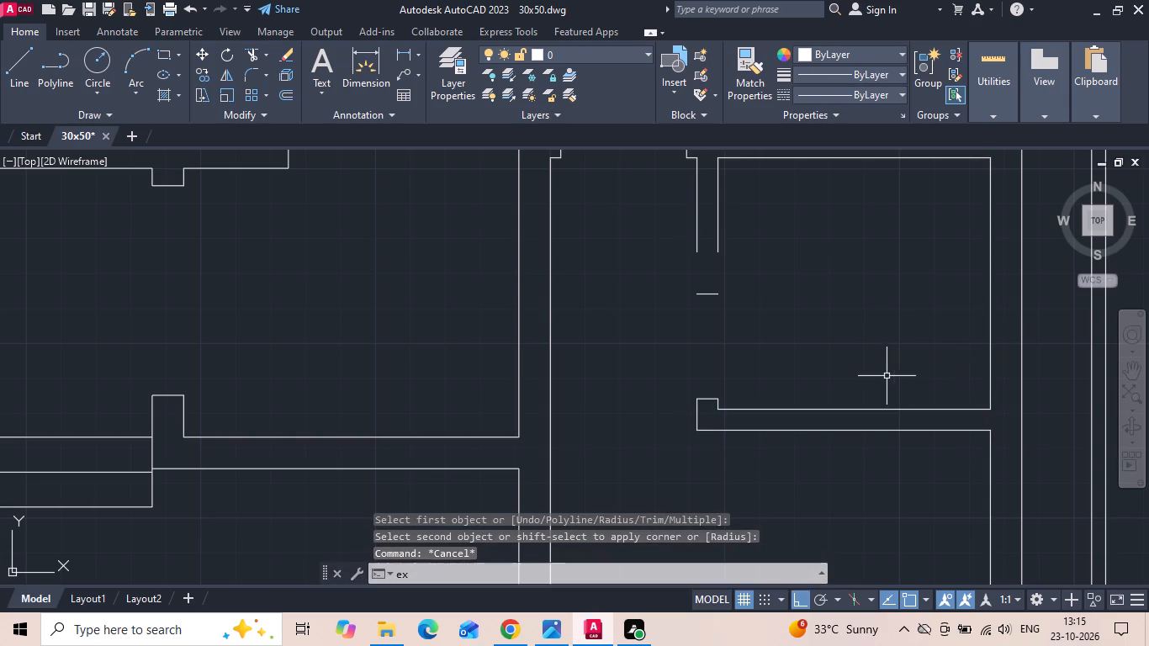
{"action": "key", "text": "space"}
{"action": "left_click_drag", "start_coordinate": [748, 259], "coordinate": [657, 257]}
{"action": "left_click_drag", "start_coordinate": [665, 254], "coordinate": [734, 233]}
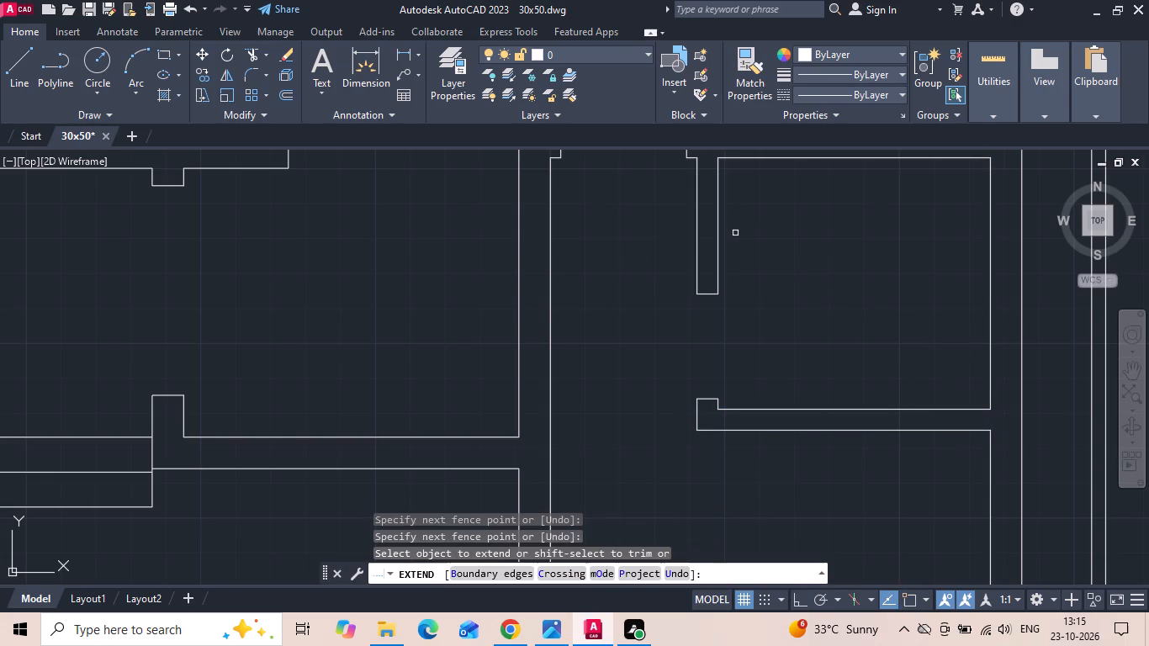
{"action": "scroll", "coordinate": [786, 335], "scroll_direction": "down", "scroll_amount": 1}
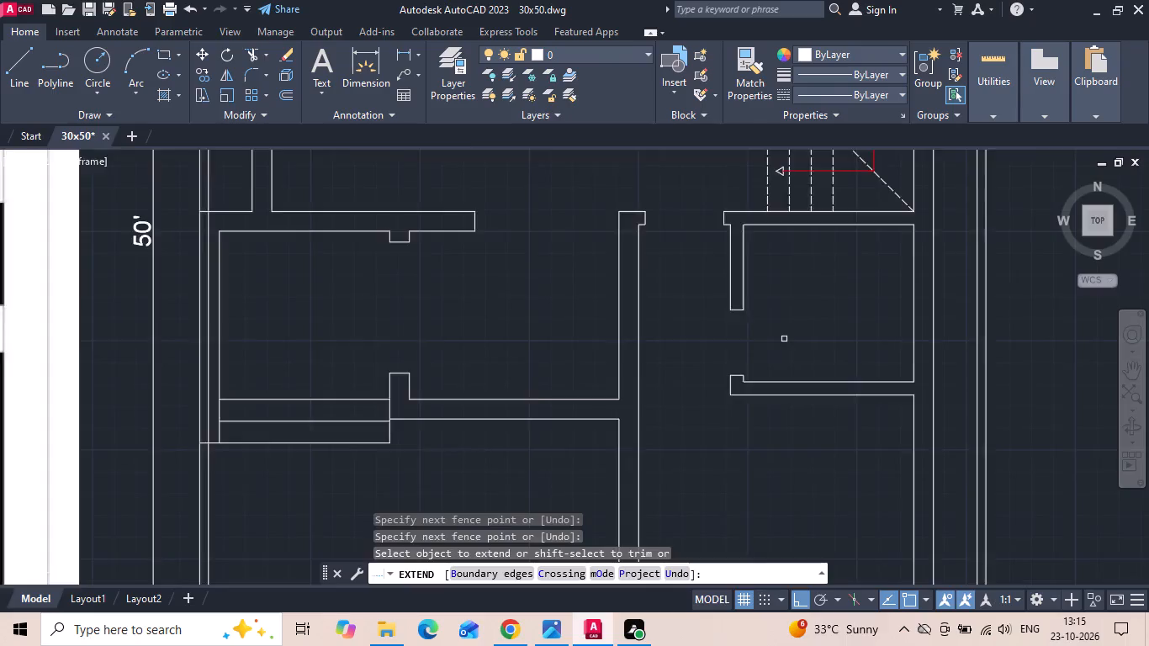
{"action": "scroll", "coordinate": [784, 339], "scroll_direction": "down", "scroll_amount": 2}
{"action": "key", "text": "Escape"}
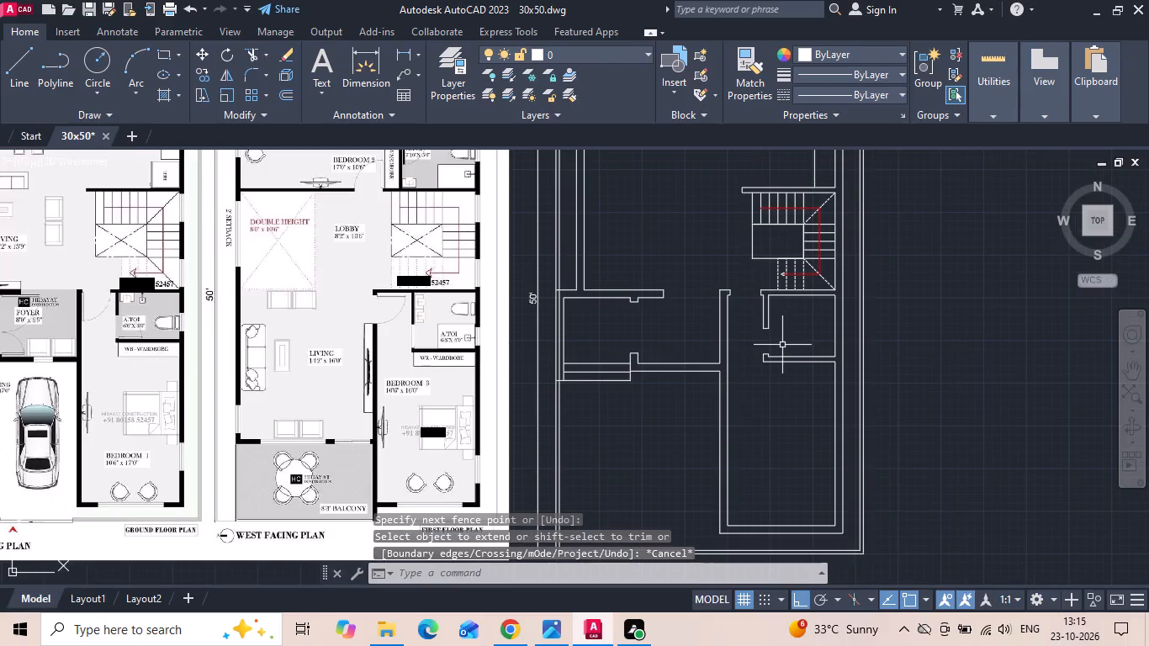
Delete the two short end lines on either side of the passage opening beside the toilet.
{"action": "scroll", "coordinate": [777, 278], "scroll_direction": "up", "scroll_amount": 2}
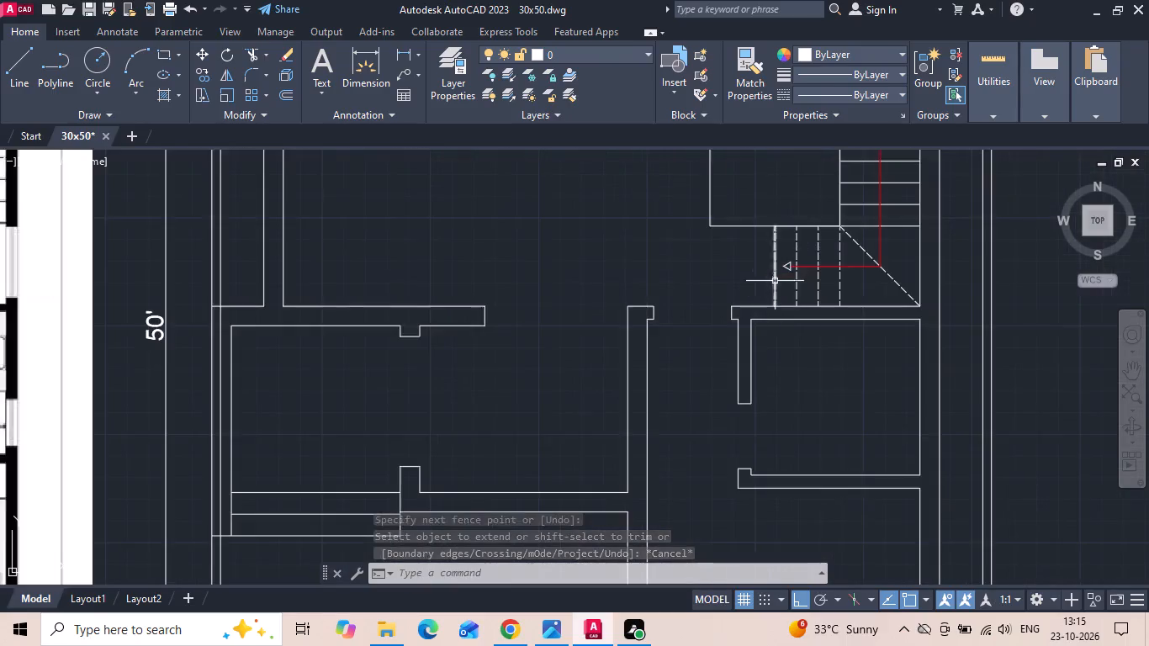
{"action": "scroll", "coordinate": [741, 313], "scroll_direction": "up", "scroll_amount": 3}
{"action": "left_click_drag", "start_coordinate": [728, 313], "coordinate": [721, 311]}
{"action": "left_click", "coordinate": [313, 308]}
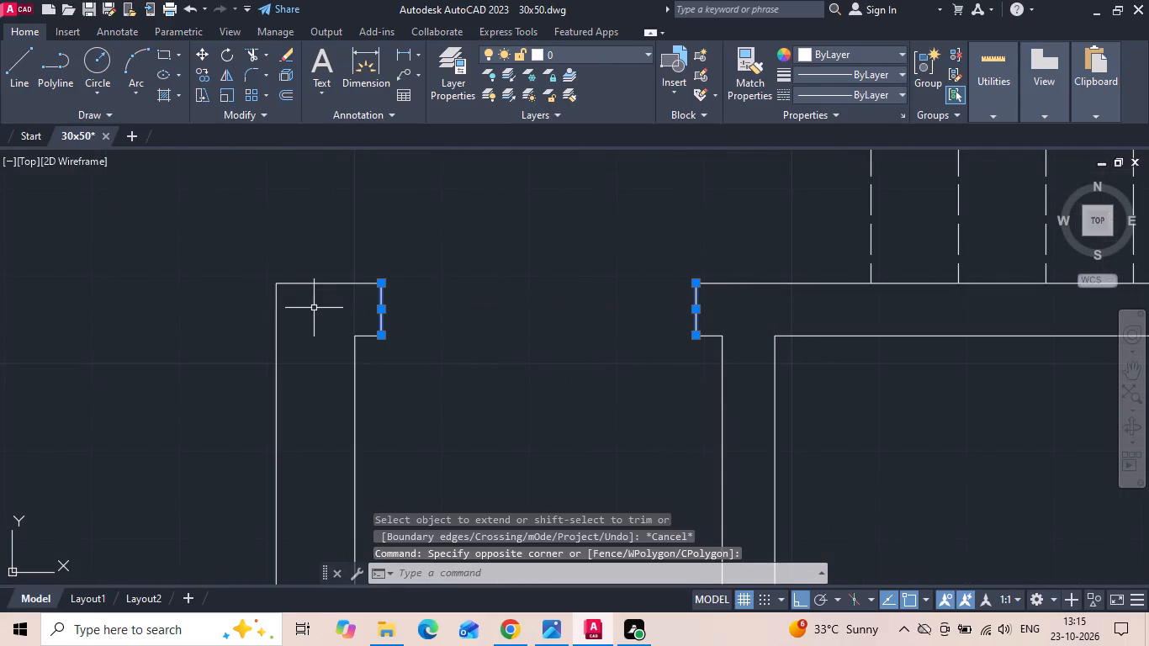
{"action": "key", "text": "Delete"}
Delete the leftover short wall lines beside the passage opening, at the top of the wall between the living area and bedroom 3.
{"action": "left_click", "coordinate": [349, 294]}
{"action": "left_click", "coordinate": [339, 269]}
{"action": "left_click_drag", "start_coordinate": [391, 321], "coordinate": [389, 344]}
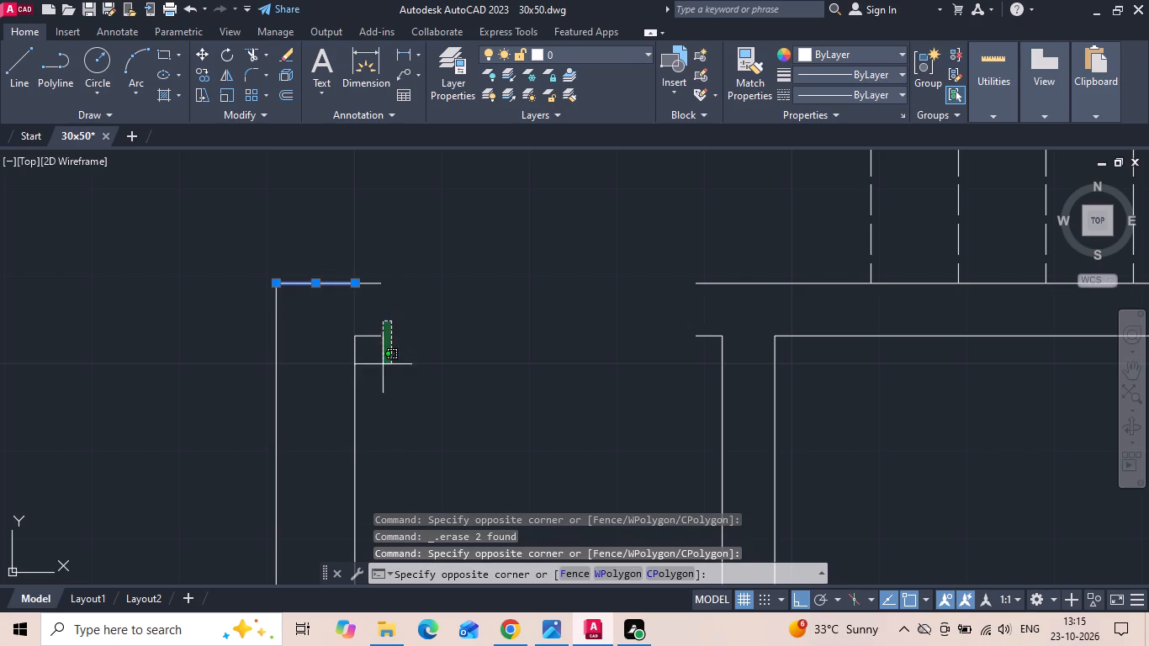
{"action": "left_click", "coordinate": [379, 373]}
{"action": "key", "text": "Delete"}
{"action": "left_click_drag", "start_coordinate": [388, 335], "coordinate": [384, 311]}
{"action": "left_click", "coordinate": [357, 231]}
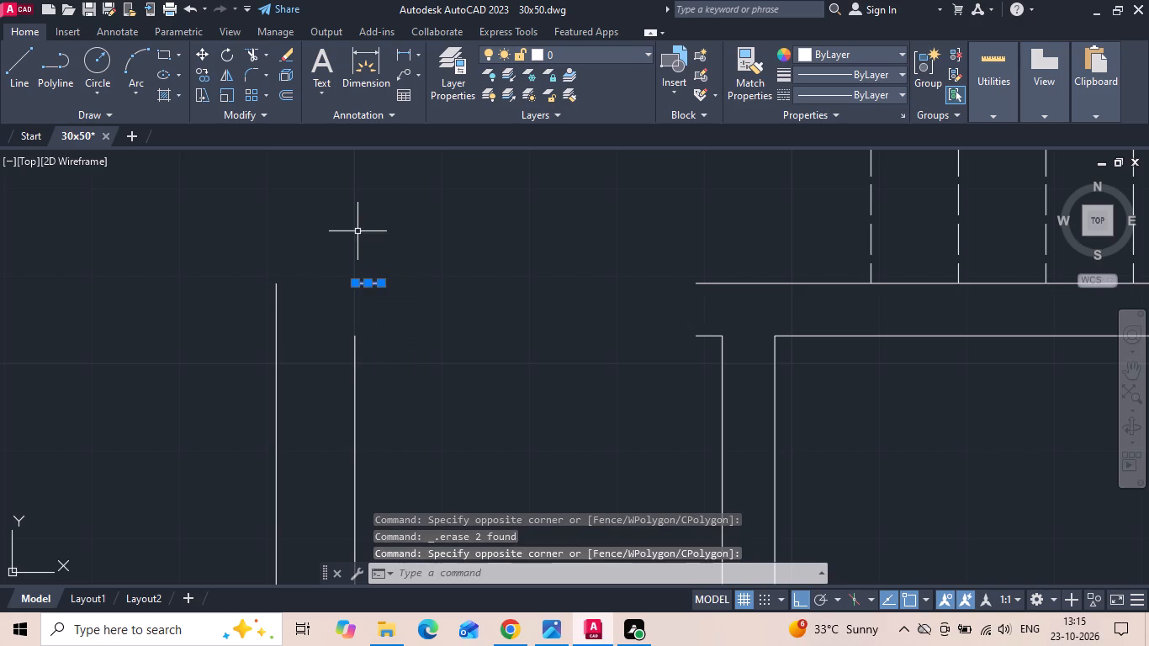
{"action": "key", "text": "Delete"}
Extend both lines of the wall below the staircase across the opening to the far line of the bedroom 3 side wall.
{"action": "key", "text": "e"}
{"action": "key", "text": "x"}
{"action": "key", "text": "space"}
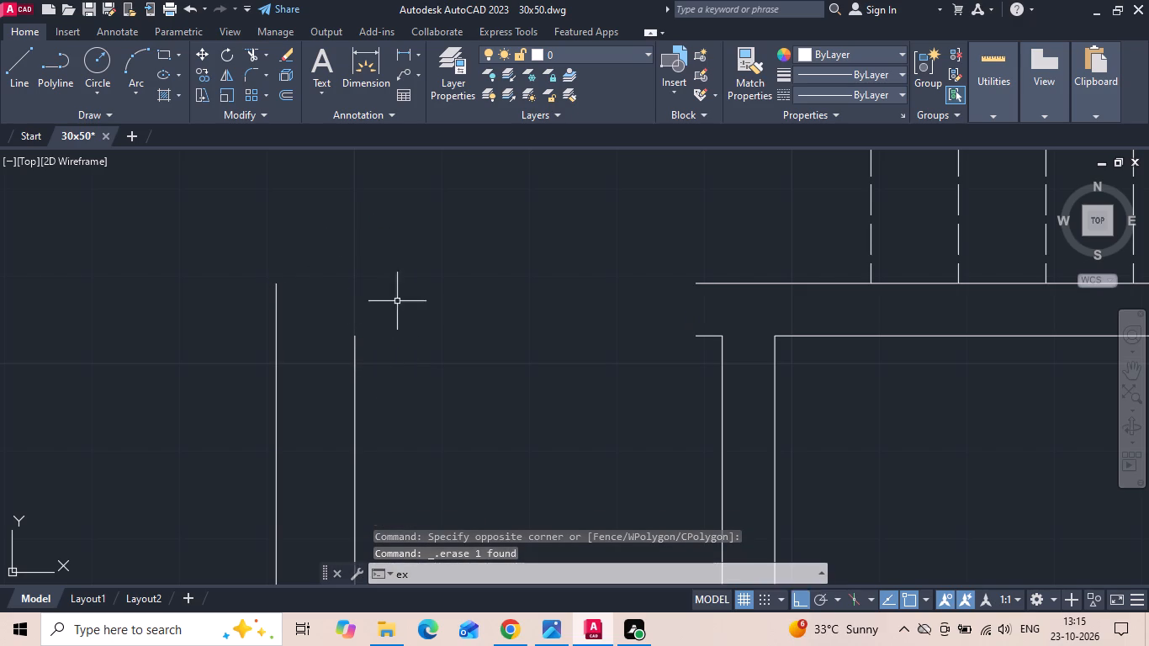
{"action": "left_click_drag", "start_coordinate": [712, 270], "coordinate": [718, 298]}
{"action": "left_click_drag", "start_coordinate": [688, 354], "coordinate": [709, 329]}
{"action": "scroll", "coordinate": [493, 237], "scroll_direction": "down", "scroll_amount": 1}
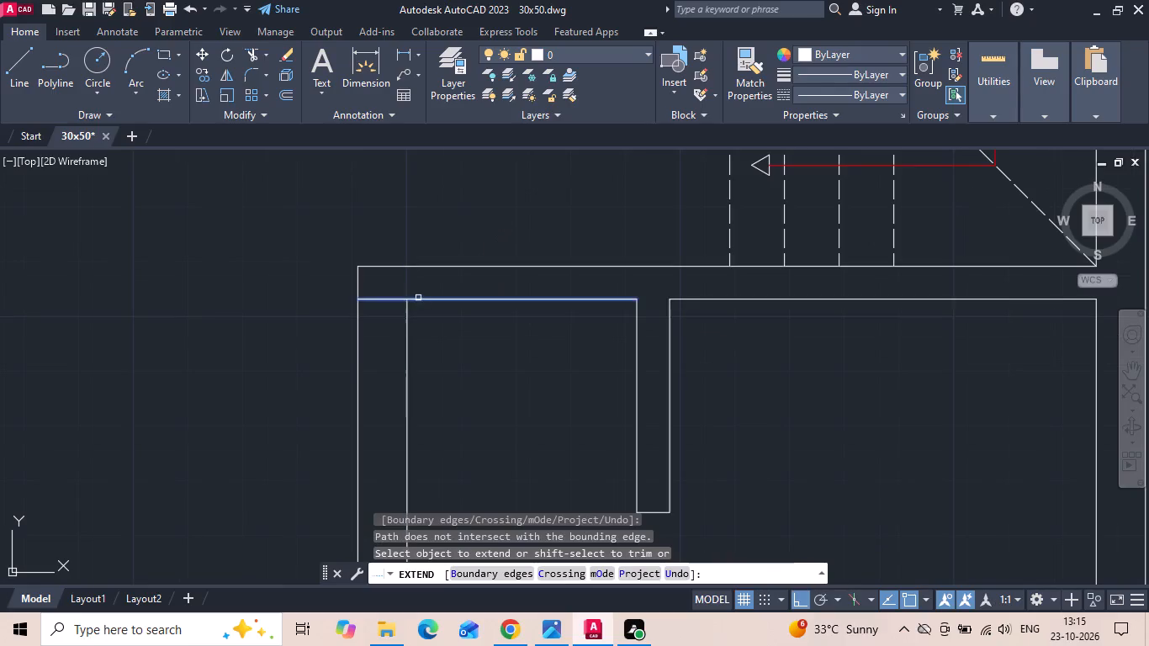
{"action": "left_click", "coordinate": [418, 298]}
{"action": "scroll", "coordinate": [587, 212], "scroll_direction": "down", "scroll_amount": 3}
{"action": "key", "text": "Escape"}
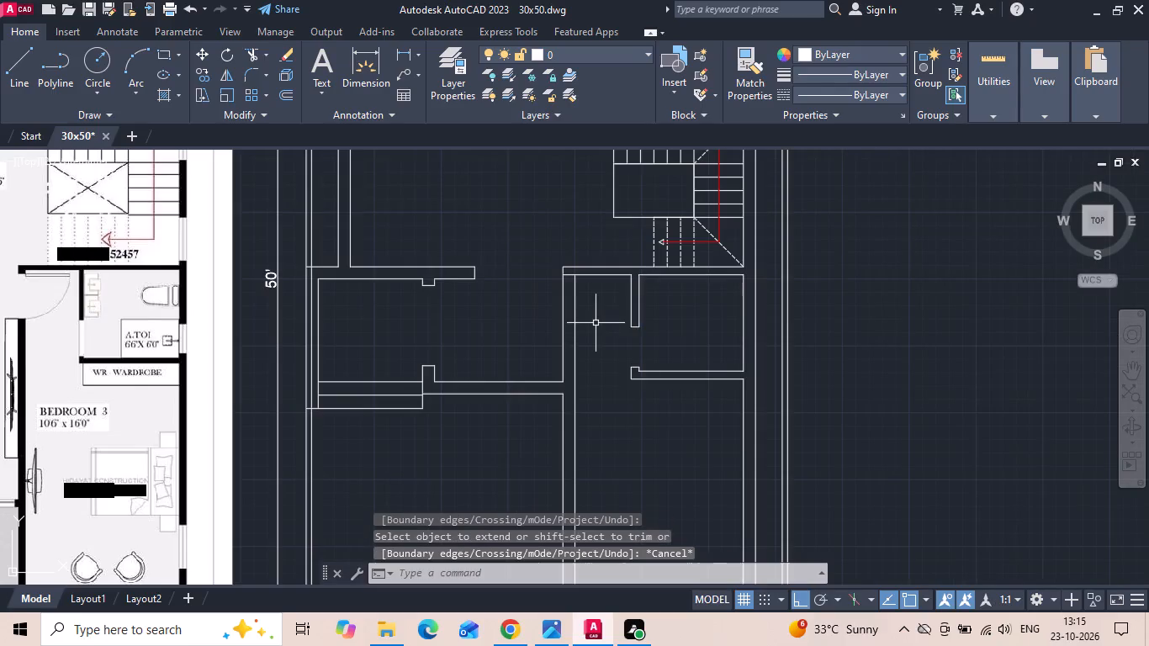
Offset the lower line of the wall below the staircase 6" downward for the bedroom 3 door's upper jamb.
{"action": "scroll", "coordinate": [3, 294], "scroll_direction": "up", "scroll_amount": 2}
{"action": "middle_click_drag", "start_coordinate": [35, 254], "coordinate": [258, 246]}
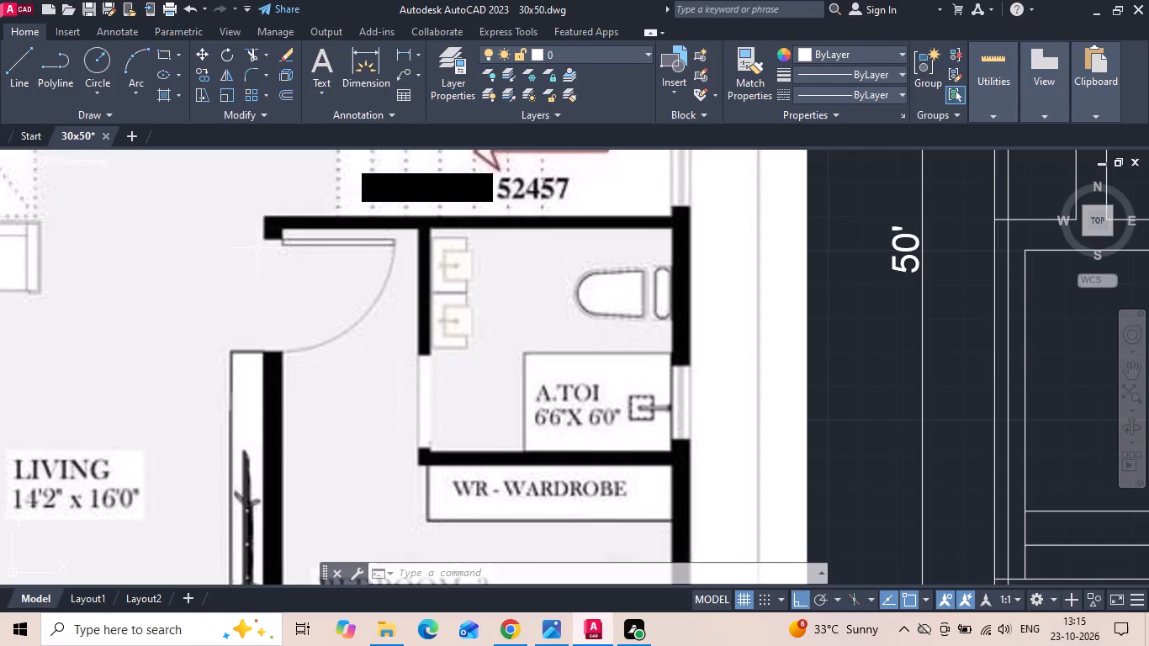
{"action": "scroll", "coordinate": [250, 256], "scroll_direction": "down", "scroll_amount": 2}
{"action": "scroll", "coordinate": [876, 256], "scroll_direction": "up", "scroll_amount": 2}
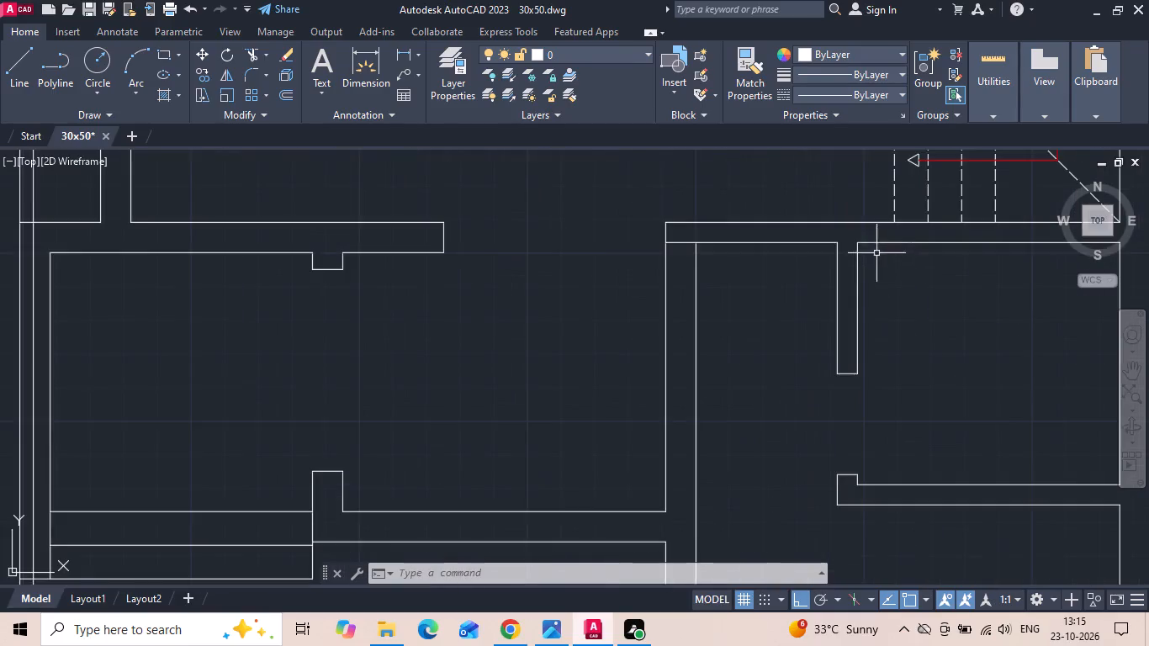
{"action": "middle_click_drag", "start_coordinate": [770, 281], "coordinate": [643, 285]}
{"action": "type", "text": "o"}
{"action": "key", "text": "space"}
{"action": "type", "text": "6"}
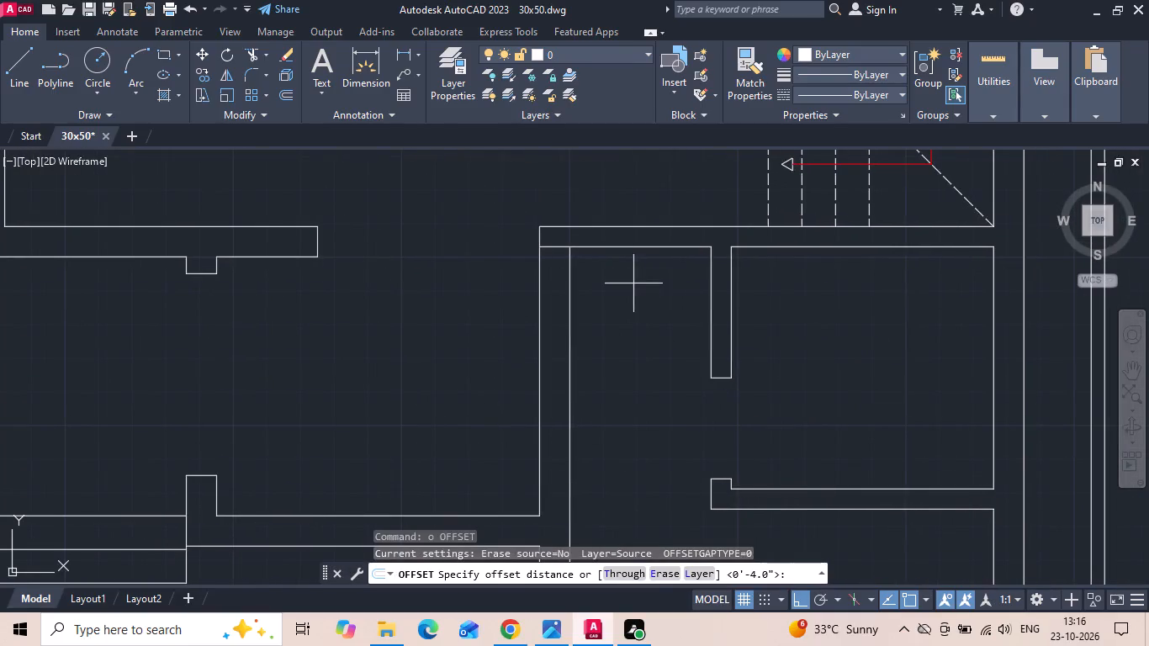
{"action": "key", "text": "space"}
{"action": "left_click_drag", "start_coordinate": [599, 247], "coordinate": [598, 259]}
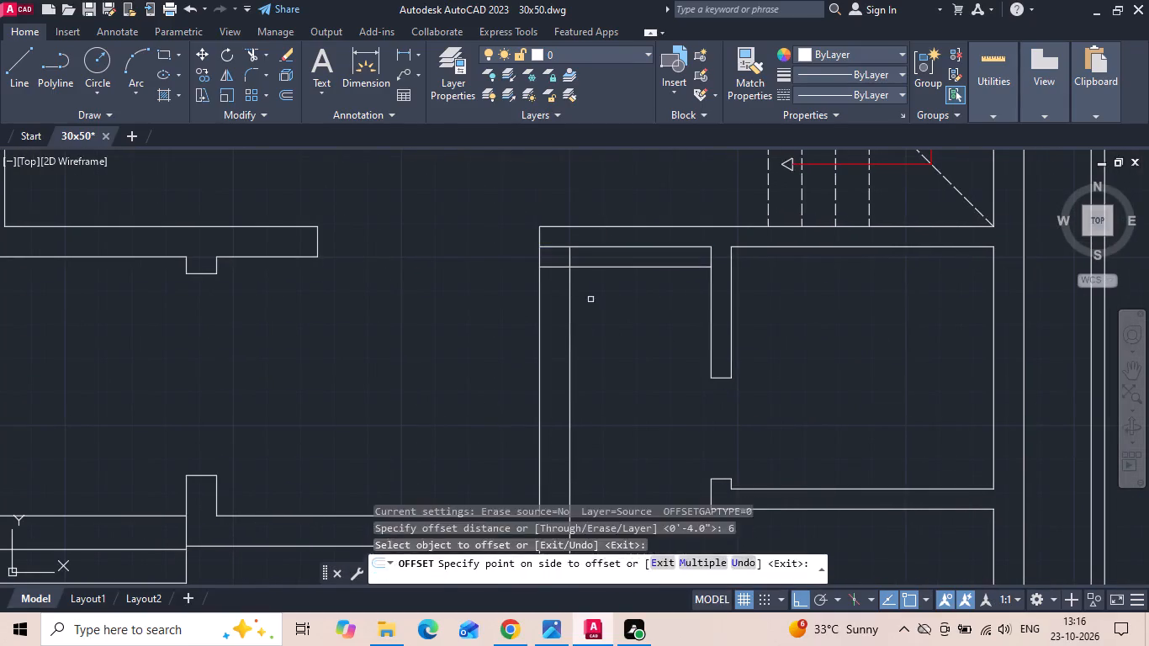
{"action": "left_click", "coordinate": [590, 299]}
{"action": "key", "text": "Escape"}
Offset the upper jamb line 3' downward to mark the bedroom 3 door's lower jamb.
{"action": "type", "text": "o 3'"}
{"action": "key", "text": "Return"}
{"action": "left_click_drag", "start_coordinate": [597, 267], "coordinate": [597, 292]}
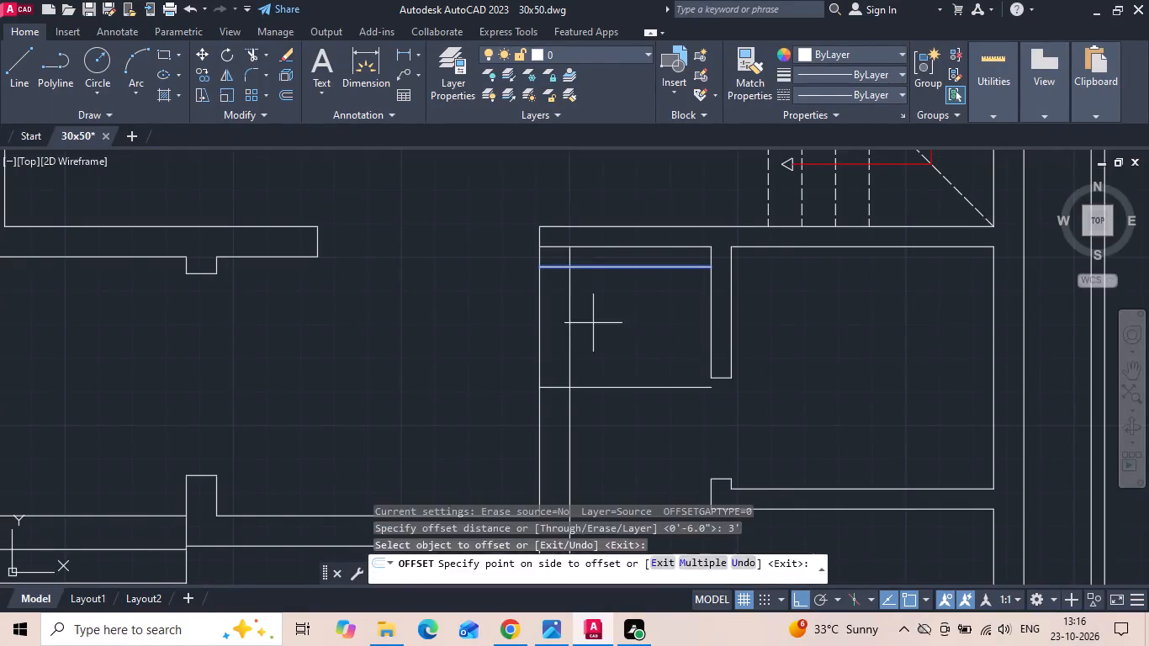
{"action": "left_click", "coordinate": [593, 323]}
{"action": "key", "text": "Escape"}
Trim the wall lines between the two jamb lines and the surplus lines around them to open the bedroom 3 doorway.
{"action": "type", "text": "tr"}
{"action": "key", "text": "space"}
{"action": "left_click_drag", "start_coordinate": [596, 336], "coordinate": [528, 334]}
{"action": "left_click", "coordinate": [552, 252]}
{"action": "left_click", "coordinate": [553, 241]}
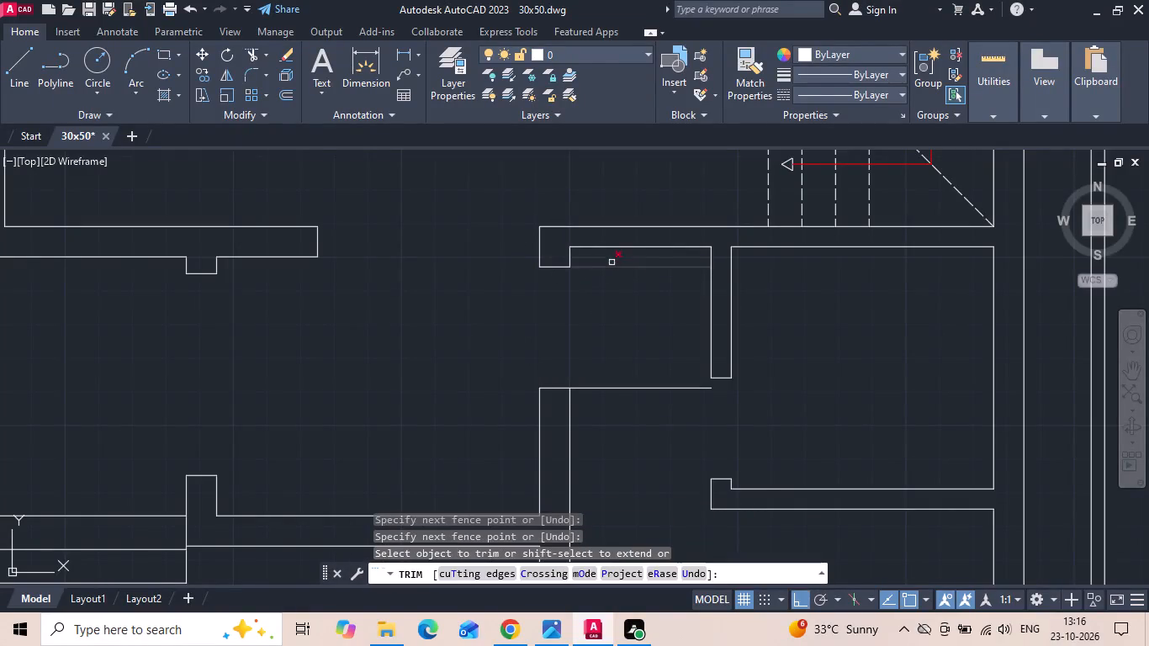
{"action": "left_click_drag", "start_coordinate": [614, 261], "coordinate": [634, 425]}
{"action": "scroll", "coordinate": [682, 380], "scroll_direction": "down", "scroll_amount": 2}
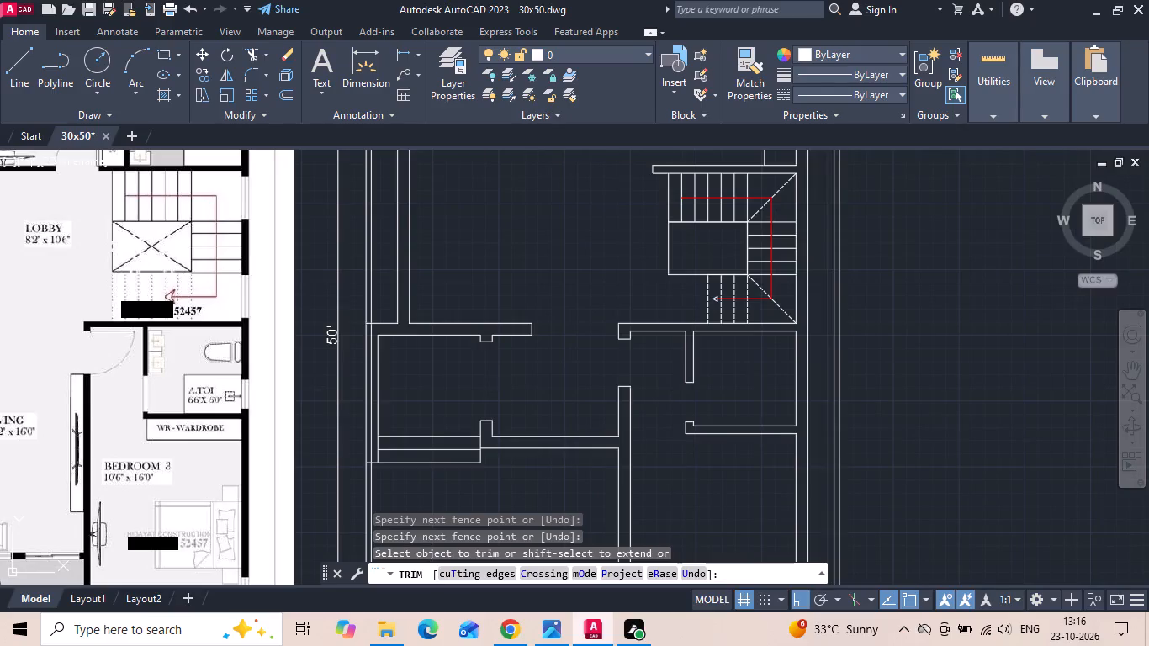
{"action": "scroll", "coordinate": [57, 401], "scroll_direction": "up", "scroll_amount": 2}
{"action": "key", "text": "Escape"}
Check the bedroom 3 door's lower jamb against the toilet door's jamb on the reference image with a temporary line.
{"action": "type", "text": "l"}
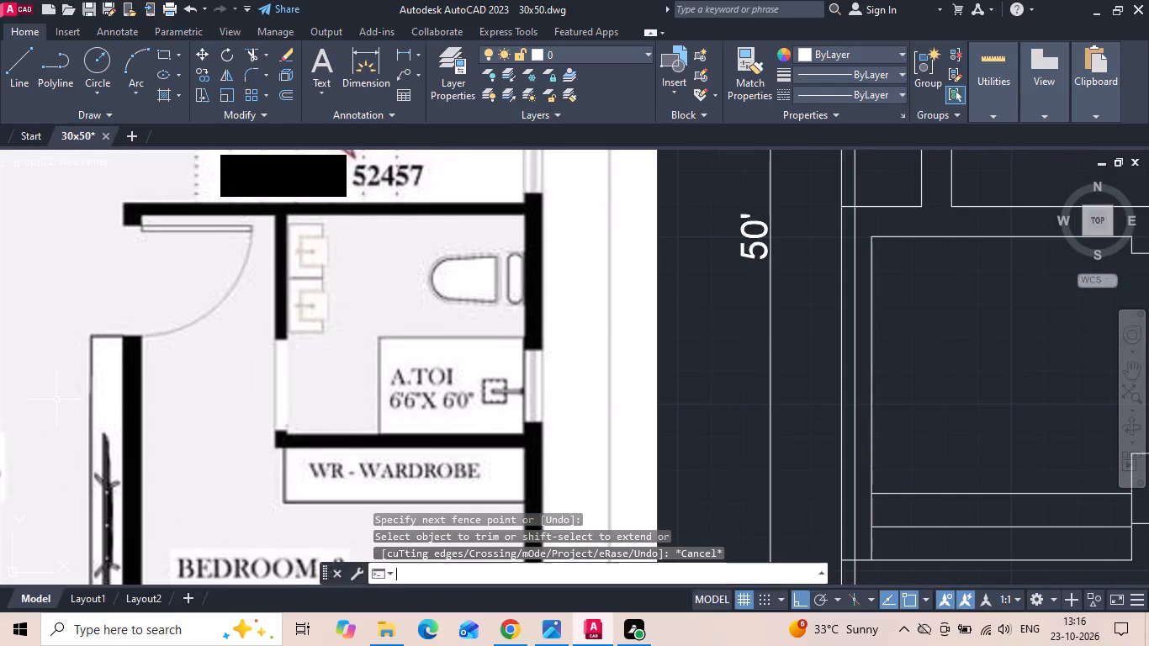
{"action": "key", "text": "space"}
{"action": "left_click_drag", "start_coordinate": [136, 337], "coordinate": [147, 342]}
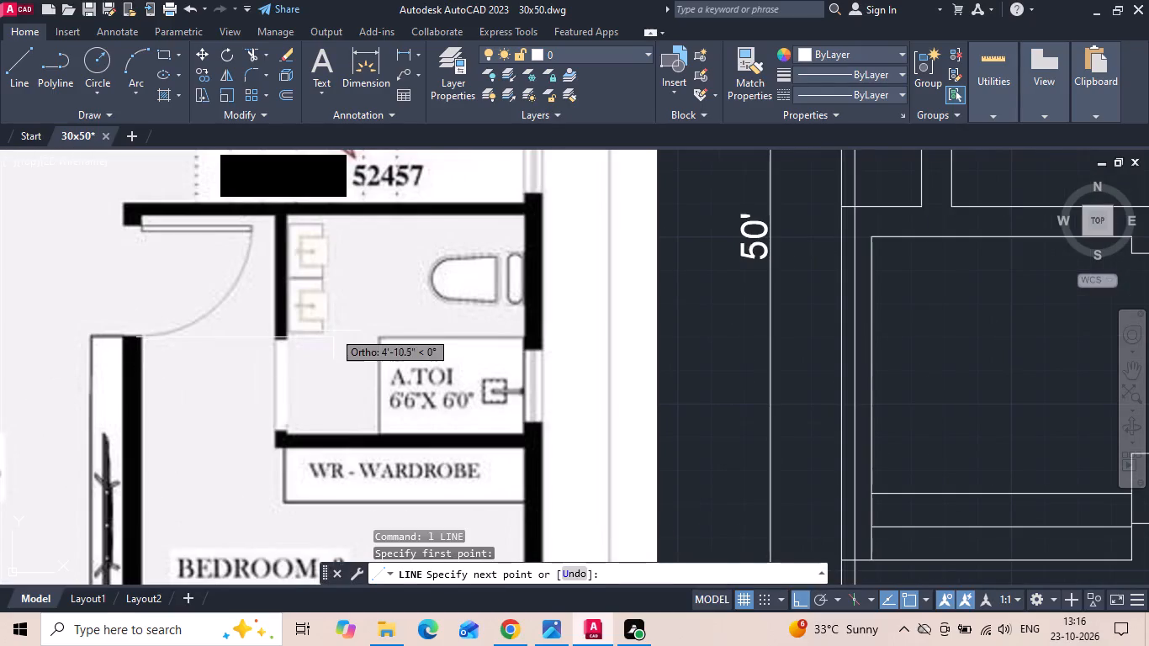
{"action": "key", "text": "Escape"}
Draw a horizontal guide line from the toilet door's upper jamb corner across and past the bedroom 3 side wall.
{"action": "scroll", "coordinate": [303, 329], "scroll_direction": "down", "scroll_amount": 3}
{"action": "scroll", "coordinate": [583, 331], "scroll_direction": "up", "scroll_amount": 3}
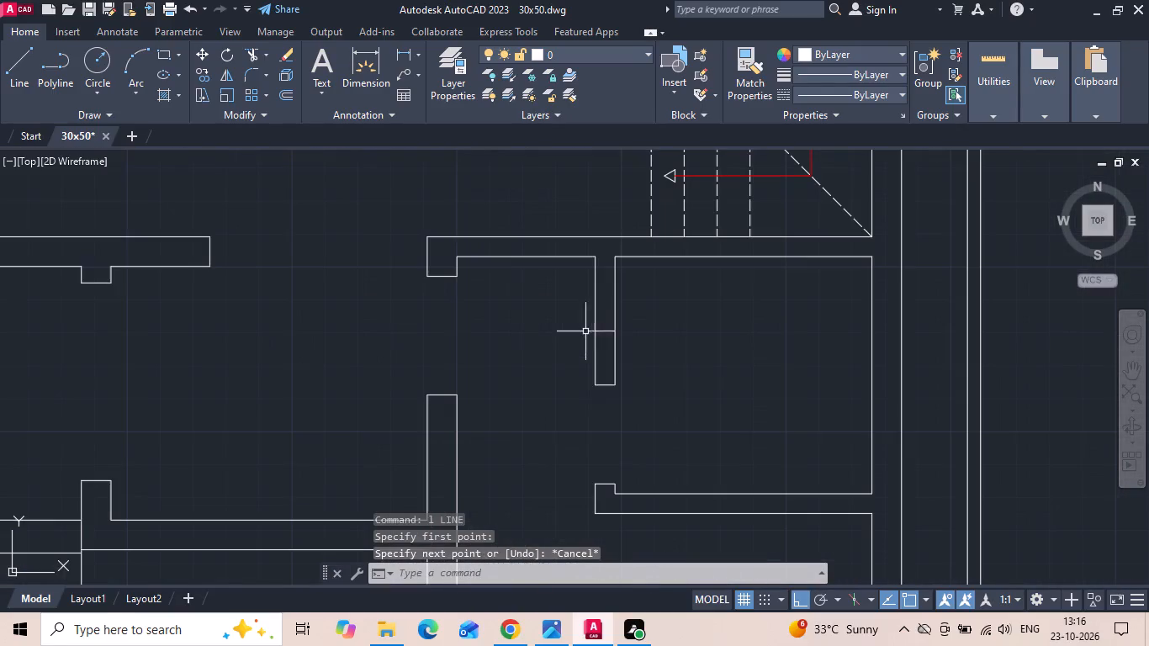
{"action": "key", "text": "l"}
{"action": "key", "text": "space"}
{"action": "scroll", "coordinate": [609, 425], "scroll_direction": "up", "scroll_amount": 1}
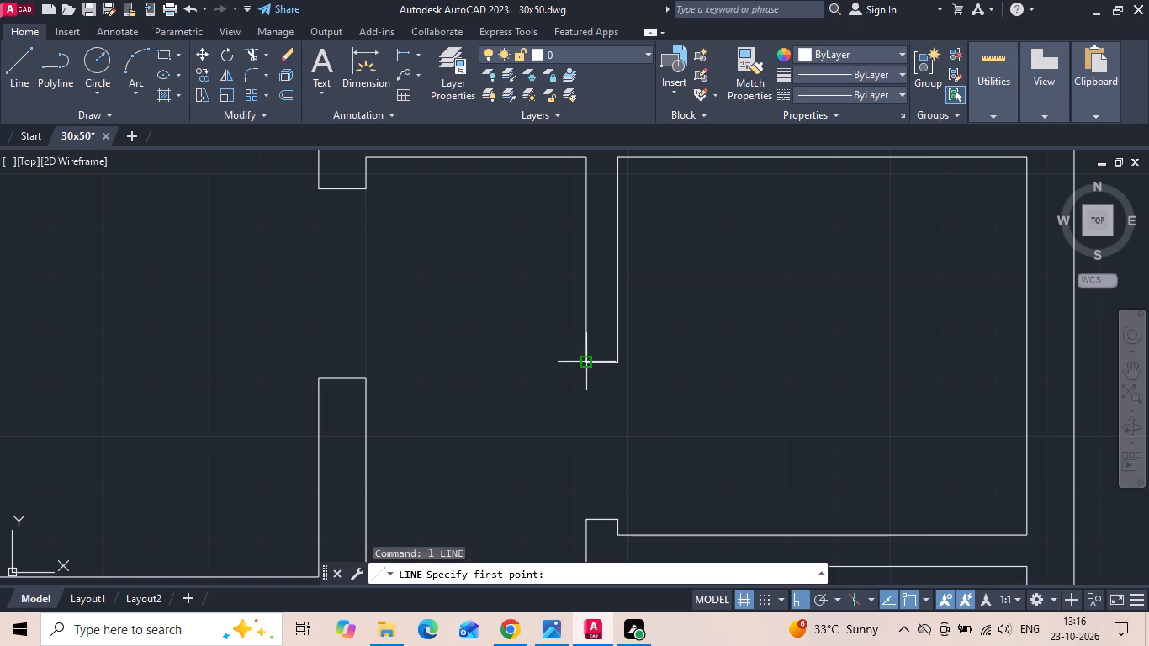
{"action": "left_click", "coordinate": [589, 357]}
{"action": "left_click", "coordinate": [226, 368]}
{"action": "key", "text": "Escape"}
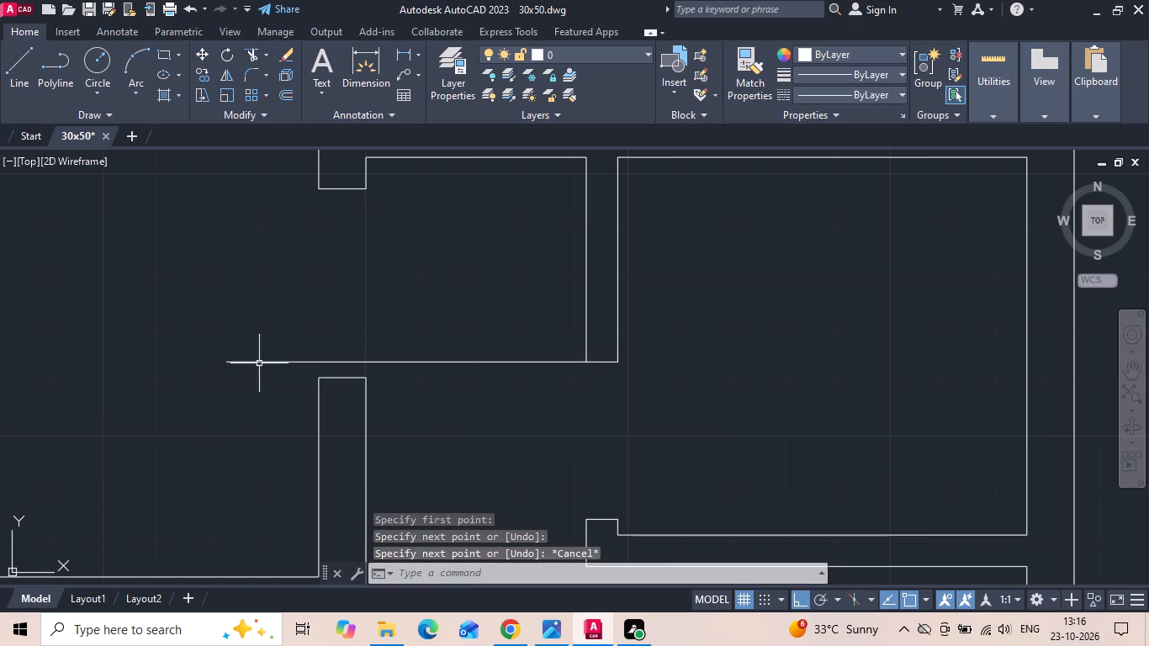
Move both bedroom 3 door jamb lines up together so the lower jamb sits on the guide line.
{"action": "left_click_drag", "start_coordinate": [351, 179], "coordinate": [349, 193]}
{"action": "left_click", "coordinate": [341, 230]}
{"action": "left_click_drag", "start_coordinate": [342, 372], "coordinate": [343, 380]}
{"action": "left_click", "coordinate": [336, 395]}
{"action": "right_click", "coordinate": [325, 307]}
{"action": "left_click", "coordinate": [341, 330]}
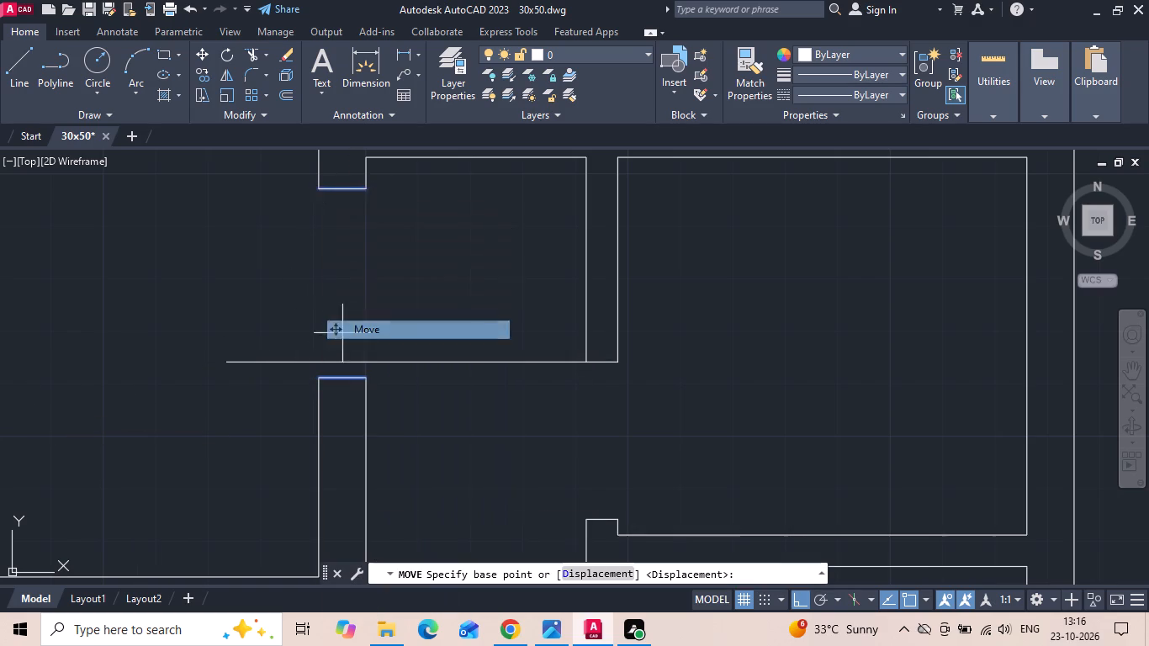
{"action": "scroll", "coordinate": [350, 370], "scroll_direction": "up", "scroll_amount": 2}
{"action": "left_click", "coordinate": [389, 389]}
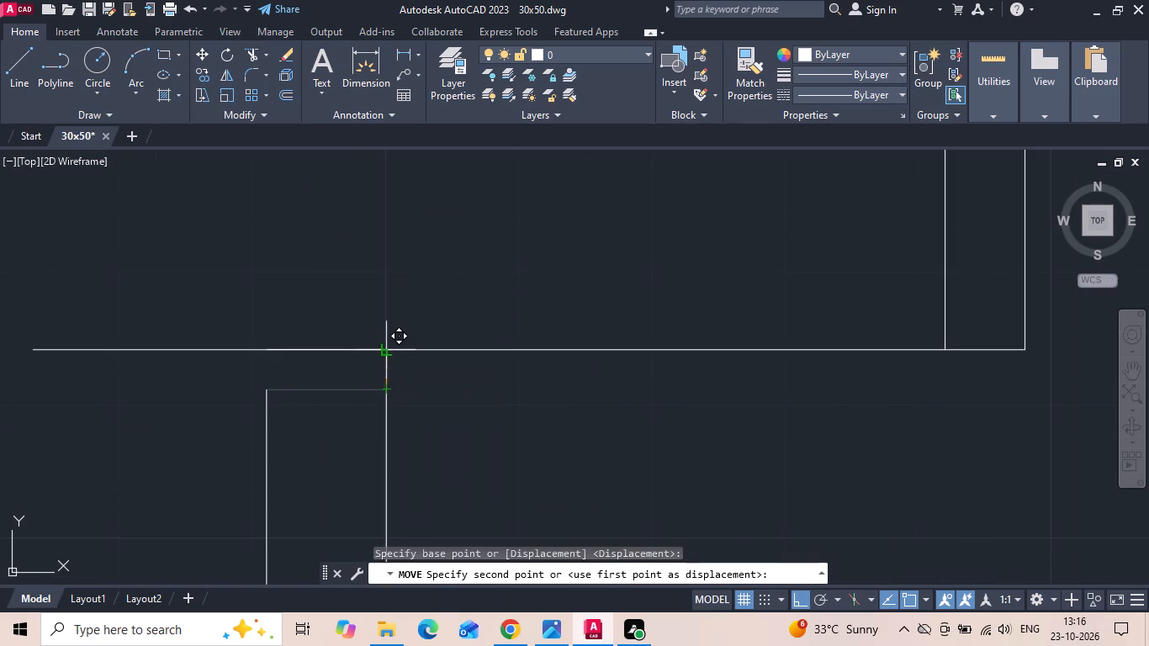
{"action": "left_click", "coordinate": [388, 351]}
Delete the horizontal guide line between the bedroom 3 door and the toilet door.
{"action": "scroll", "coordinate": [386, 352], "scroll_direction": "down", "scroll_amount": 2}
{"action": "left_click_drag", "start_coordinate": [485, 321], "coordinate": [460, 374]}
{"action": "left_click", "coordinate": [450, 387]}
{"action": "key", "text": "Delete"}
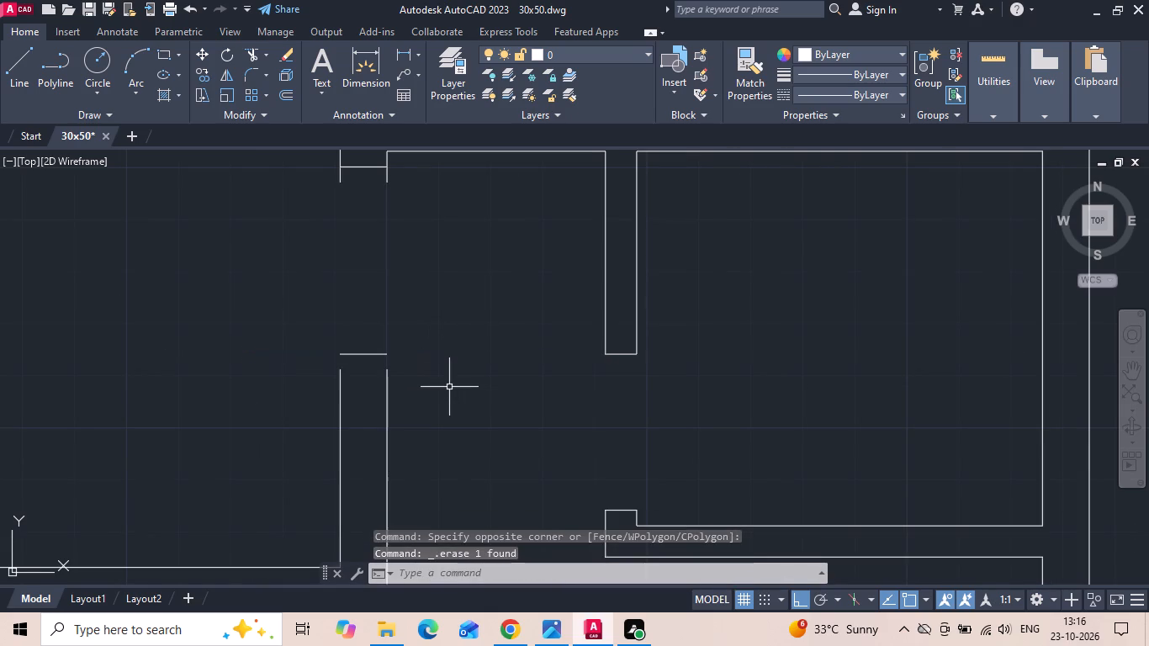
Extend both lines of the bedroom 3 side wall up to the moved lower jamb line.
{"action": "scroll", "coordinate": [446, 383], "scroll_direction": "down", "scroll_amount": 1}
{"action": "type", "text": "ex"}
{"action": "key", "text": "space"}
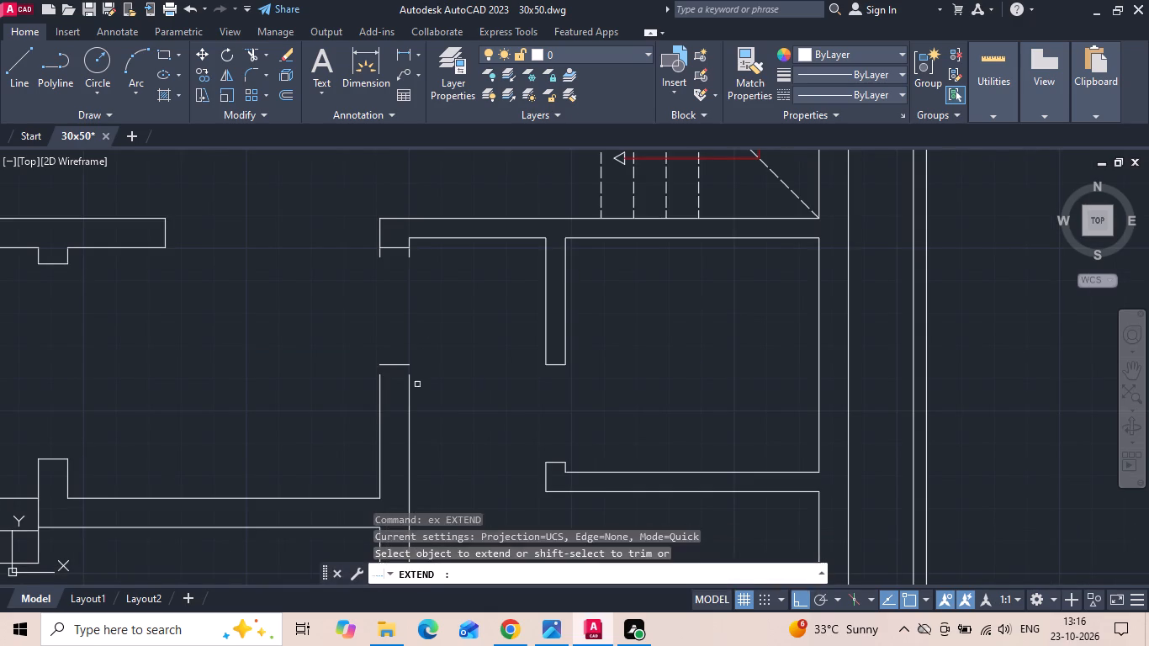
{"action": "left_click_drag", "start_coordinate": [341, 397], "coordinate": [445, 381]}
{"action": "key", "text": "Escape"}
Trim the two wall line ends that overhang below the bedroom 3 door's upper jamb.
{"action": "key", "text": "t"}
{"action": "key", "text": "r"}
{"action": "key", "text": "space"}
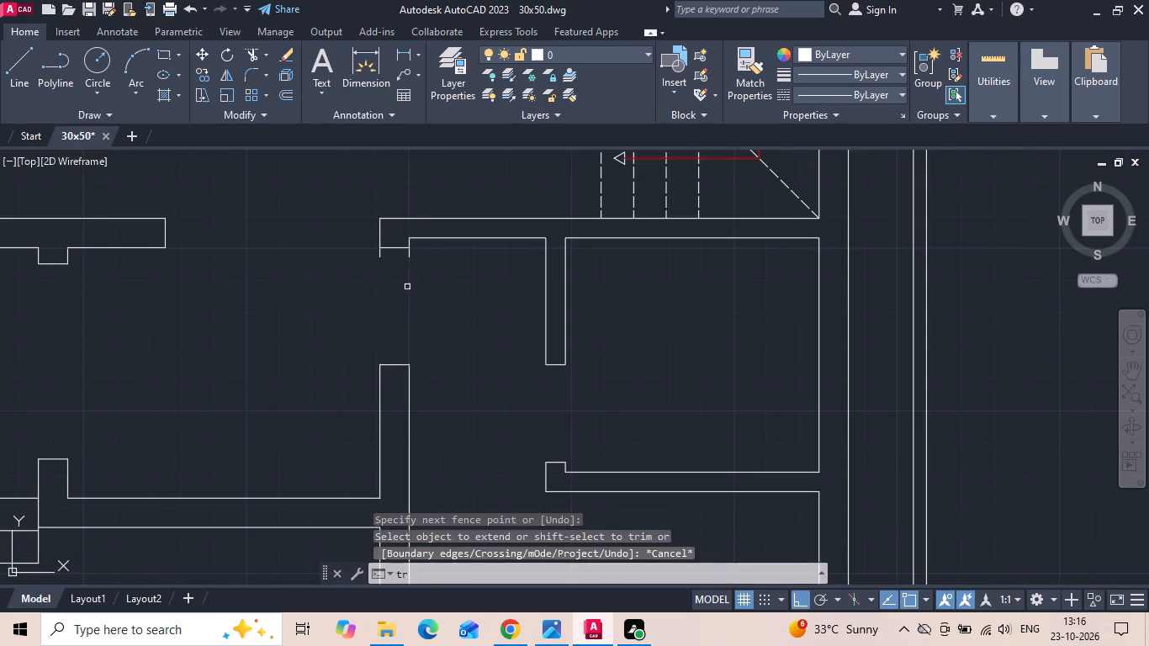
{"action": "scroll", "coordinate": [389, 266], "scroll_direction": "up", "scroll_amount": 1}
{"action": "left_click", "coordinate": [365, 247]}
{"action": "left_click", "coordinate": [438, 247]}
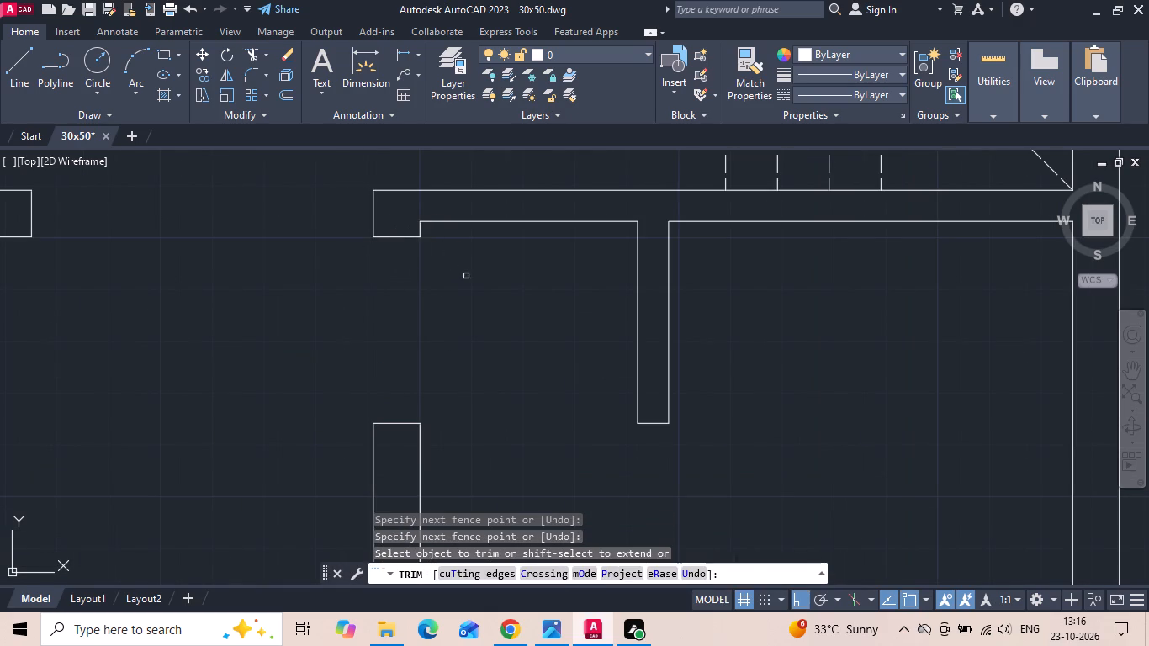
{"action": "key", "text": "Escape"}
Measure the depth of the wall nib at the bedroom 3 door's upper jamb.
{"action": "left_click", "coordinate": [402, 51]}
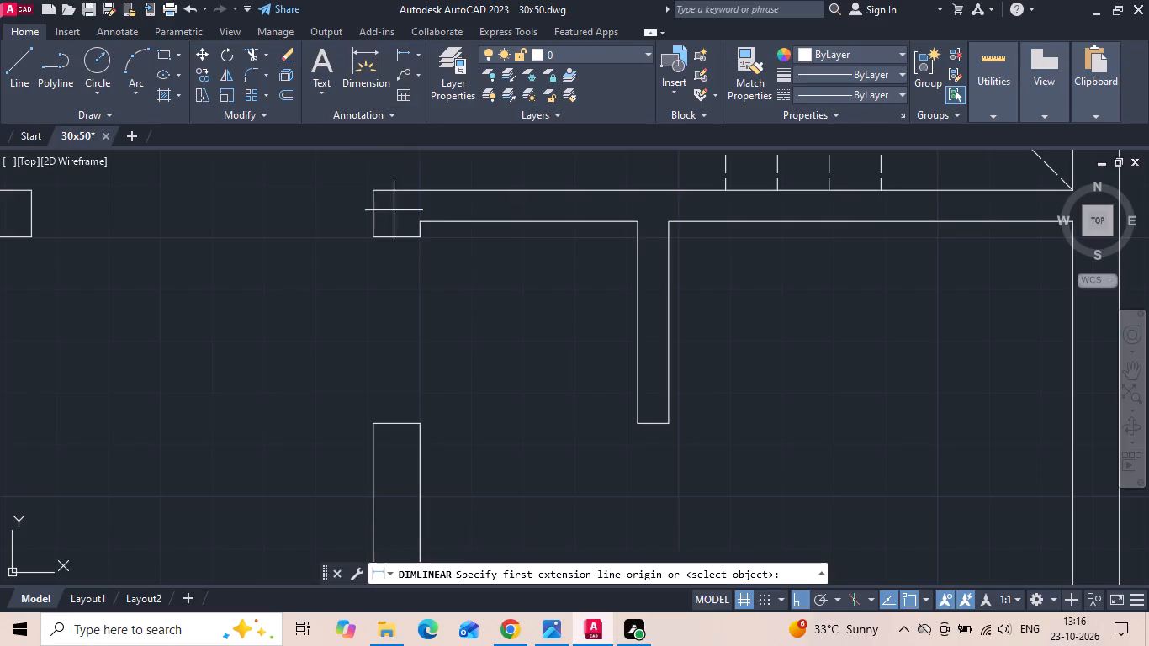
{"action": "scroll", "coordinate": [396, 222], "scroll_direction": "up", "scroll_amount": 1}
{"action": "left_click", "coordinate": [434, 220]}
{"action": "left_click", "coordinate": [437, 246]}
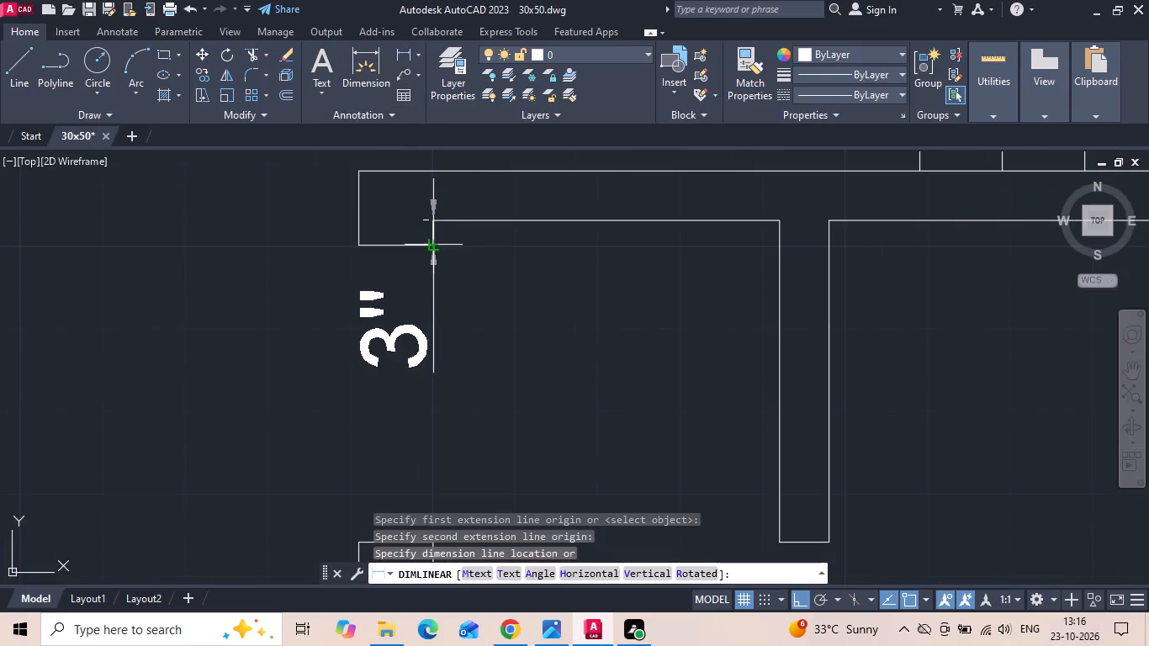
{"action": "scroll", "coordinate": [437, 246], "scroll_direction": "down", "scroll_amount": 1}
{"action": "key", "text": "Escape"}
Measure the setback between the first floor plan's upper outer wall and the outermost plot boundary line.
{"action": "scroll", "coordinate": [523, 259], "scroll_direction": "down", "scroll_amount": 5}
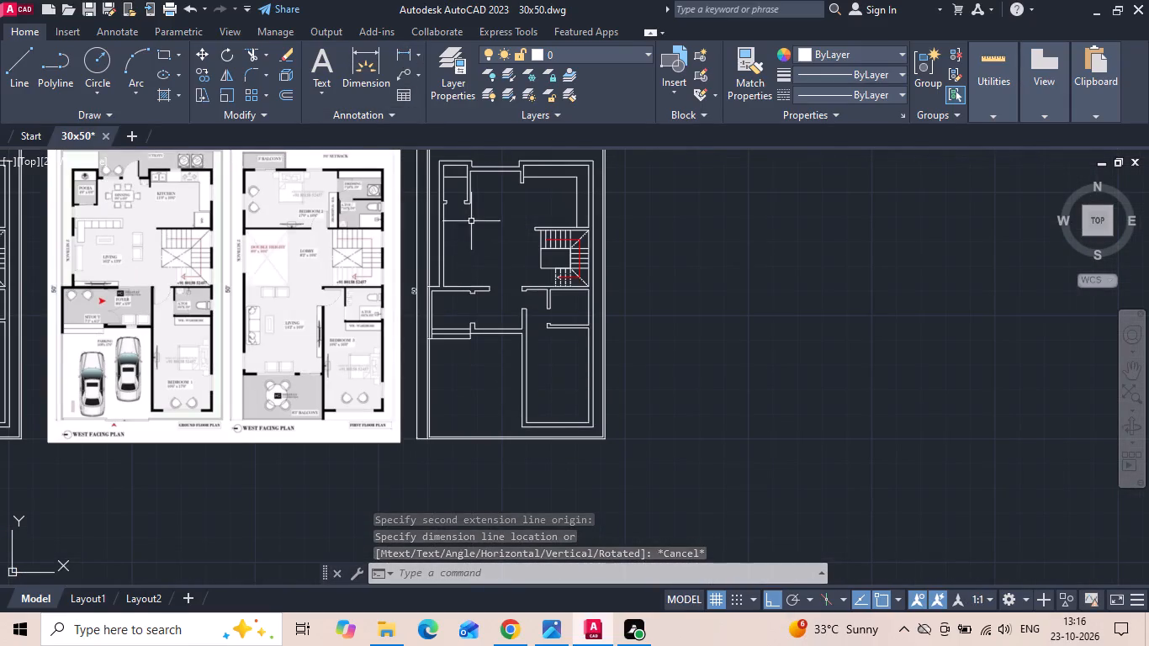
{"action": "middle_click_drag", "start_coordinate": [482, 231], "coordinate": [514, 303]}
{"action": "scroll", "coordinate": [301, 249], "scroll_direction": "up", "scroll_amount": 1}
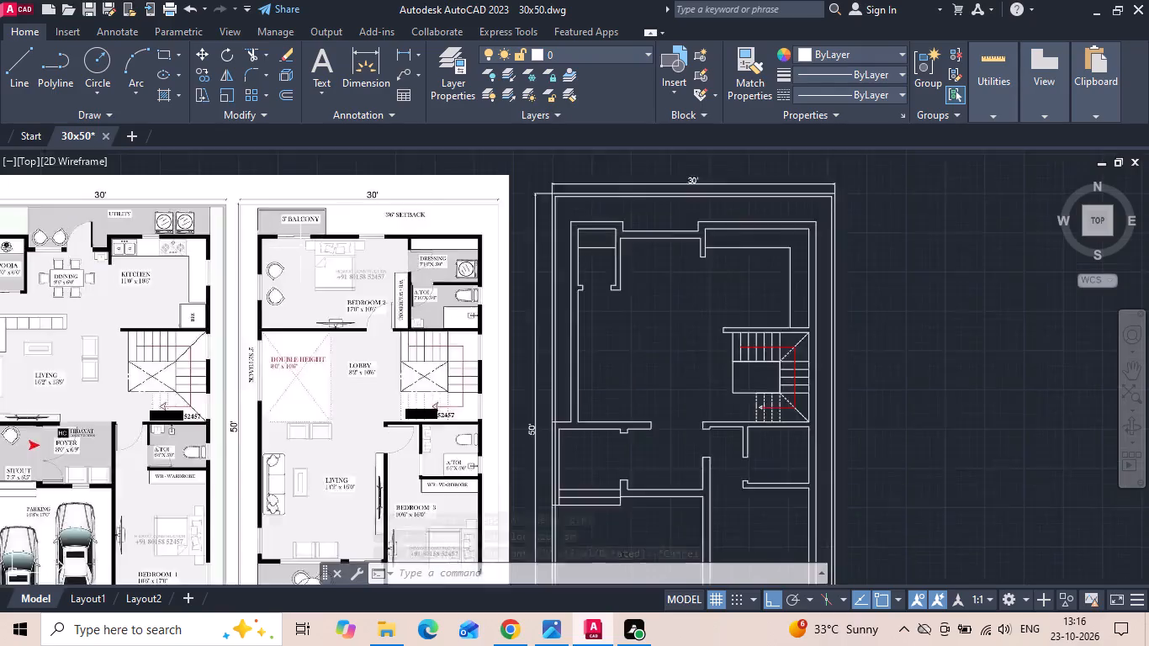
{"action": "scroll", "coordinate": [300, 248], "scroll_direction": "up", "scroll_amount": 2}
{"action": "scroll", "coordinate": [289, 294], "scroll_direction": "down", "scroll_amount": 2}
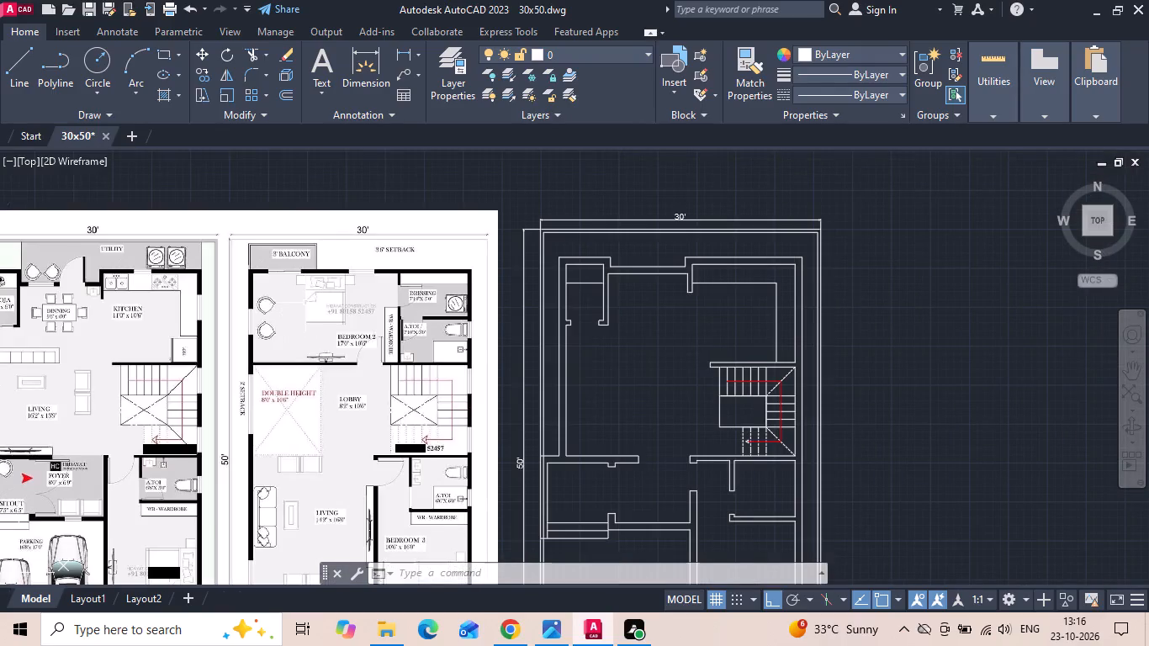
{"action": "left_click", "coordinate": [410, 57]}
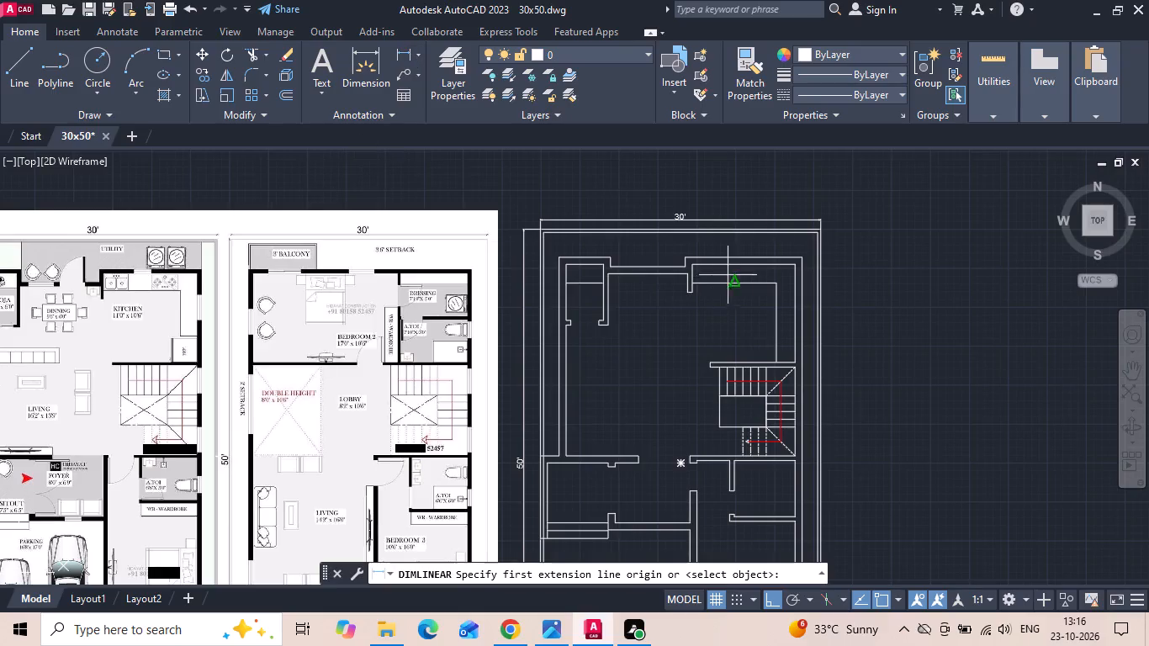
{"action": "scroll", "coordinate": [759, 238], "scroll_direction": "up", "scroll_amount": 3}
{"action": "left_click", "coordinate": [711, 311]}
{"action": "left_click", "coordinate": [706, 199]}
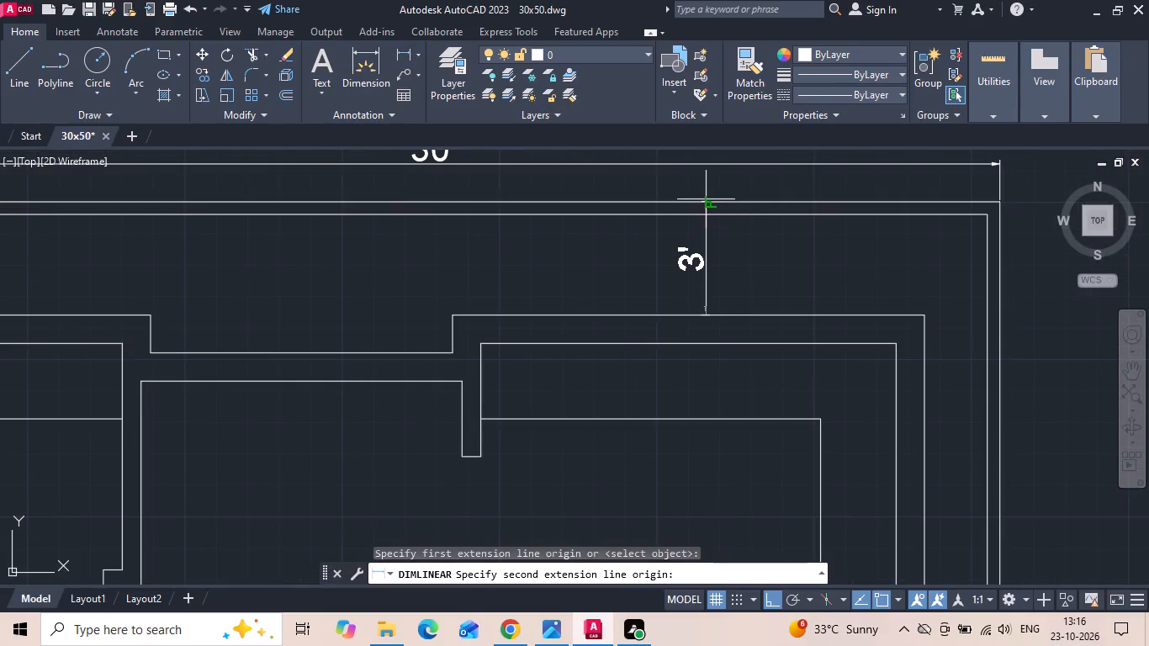
{"action": "scroll", "coordinate": [706, 199], "scroll_direction": "down", "scroll_amount": 2}
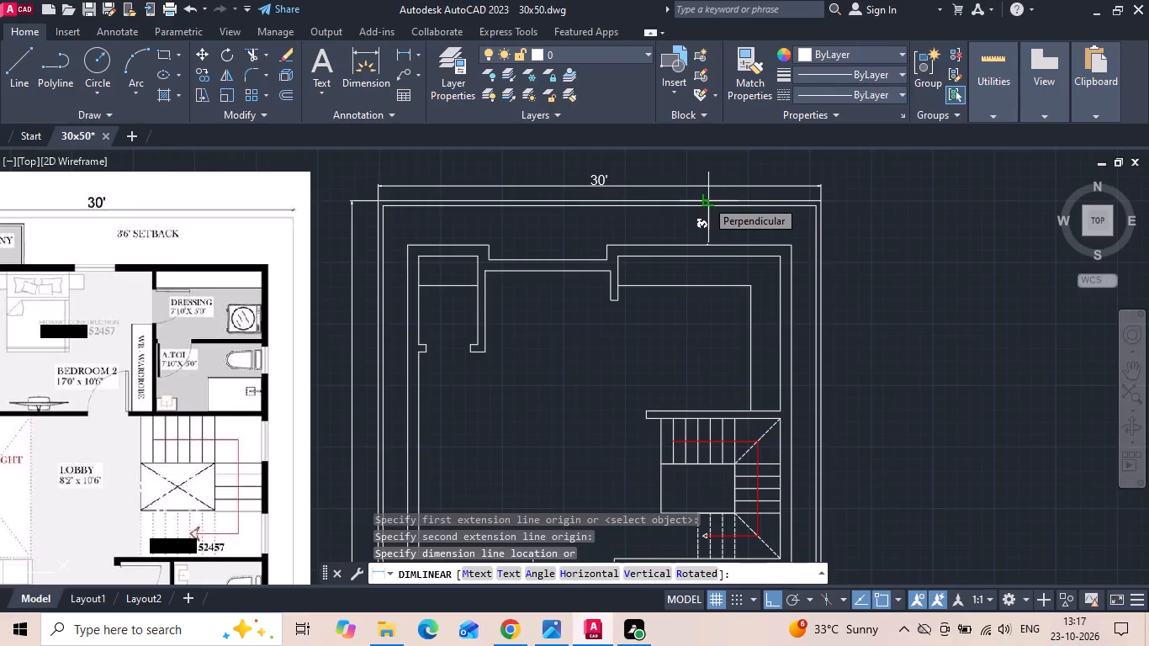
{"action": "key", "text": "Escape"}
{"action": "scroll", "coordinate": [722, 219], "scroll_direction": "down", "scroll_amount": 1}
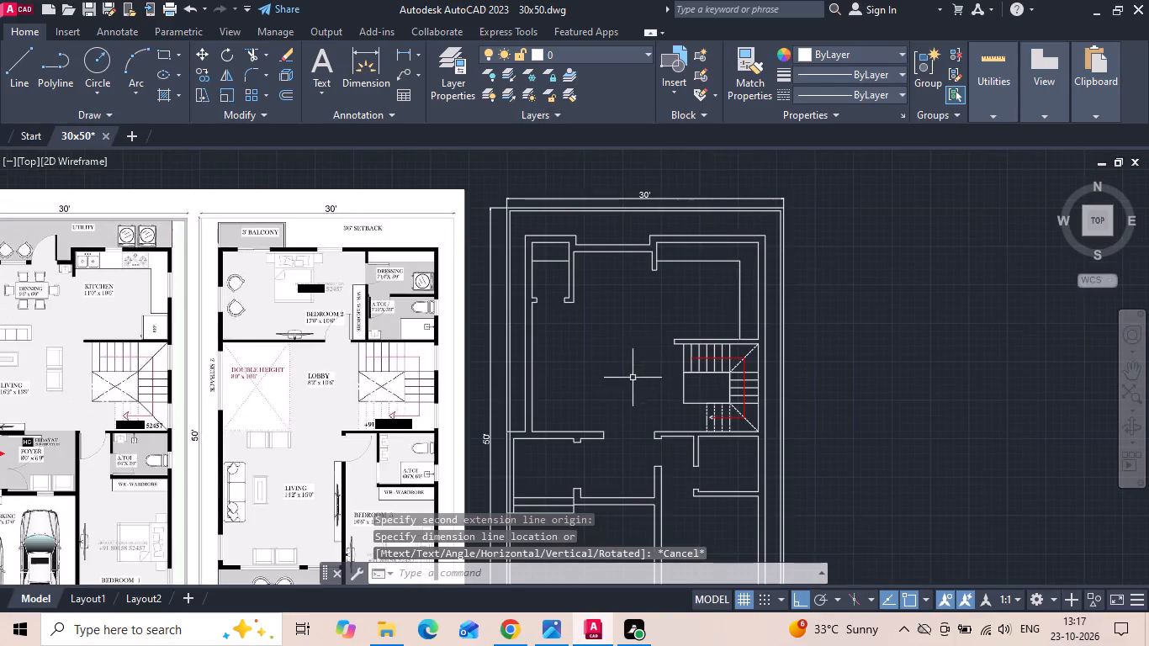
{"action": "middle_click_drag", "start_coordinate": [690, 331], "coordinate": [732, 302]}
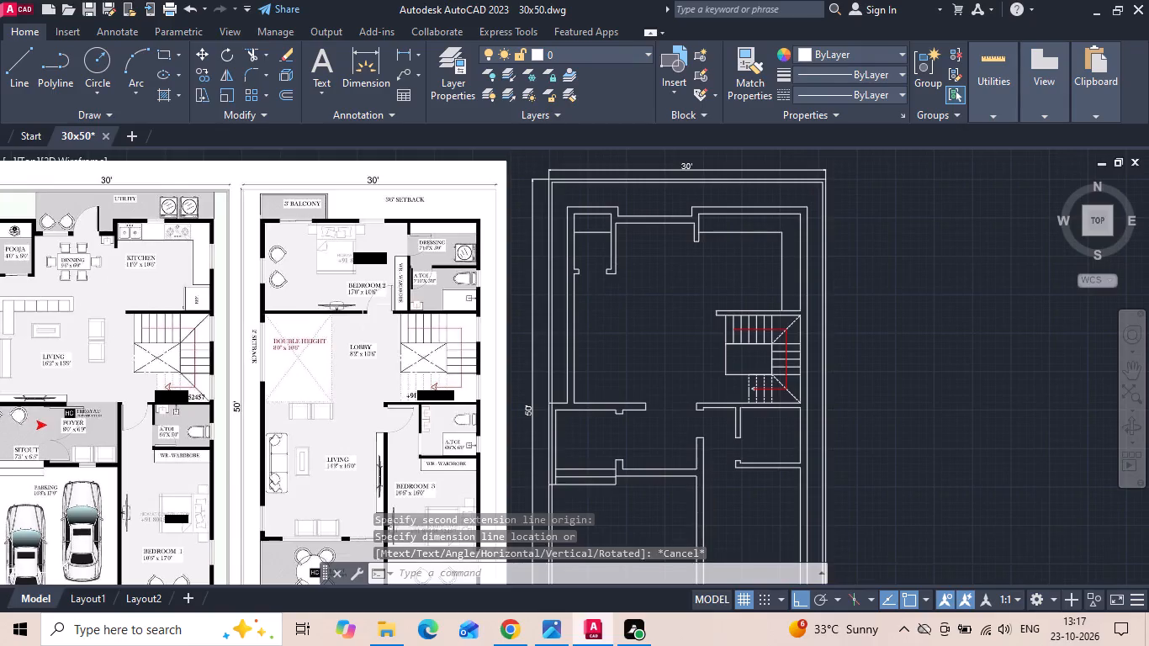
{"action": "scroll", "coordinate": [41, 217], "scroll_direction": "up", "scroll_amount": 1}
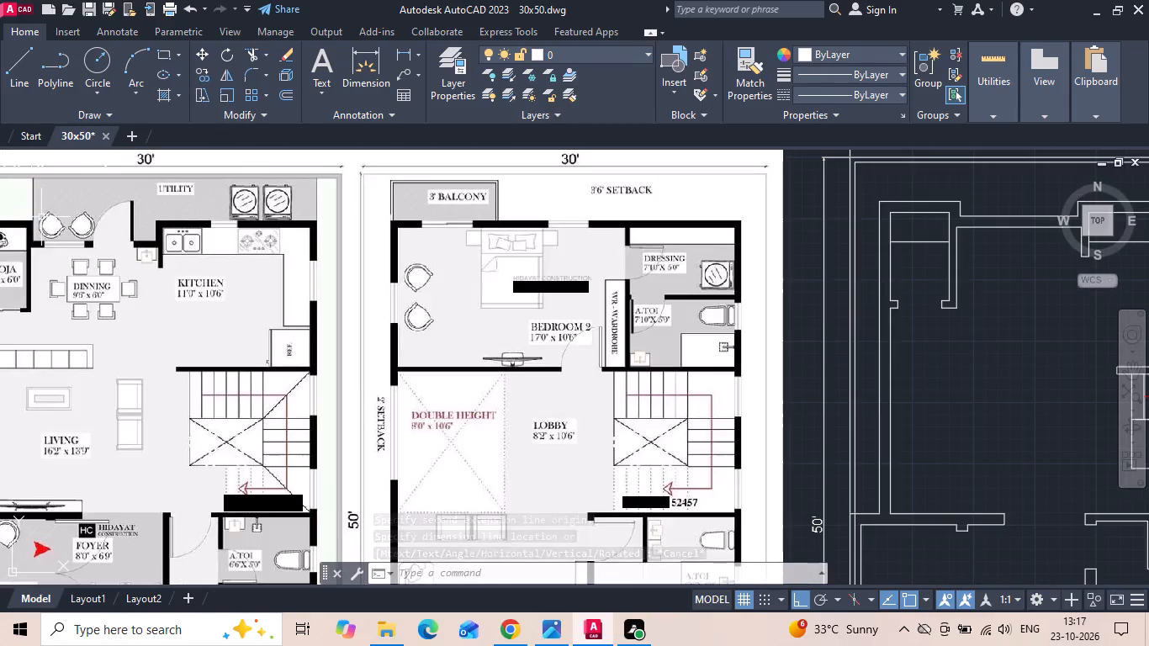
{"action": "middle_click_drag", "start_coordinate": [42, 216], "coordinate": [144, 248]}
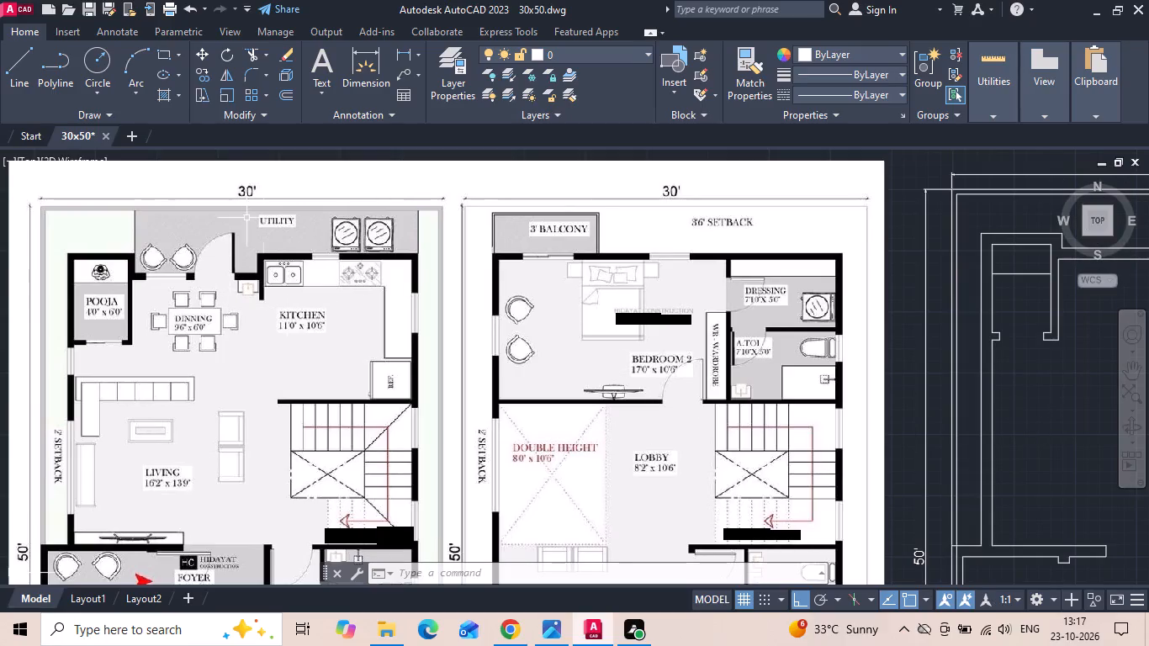
Move the whole ground floor plan, with its walls and staircase, 6" down inside the plot boundary.
{"action": "scroll", "coordinate": [325, 229], "scroll_direction": "down", "scroll_amount": 2}
{"action": "scroll", "coordinate": [306, 469], "scroll_direction": "up", "scroll_amount": 2}
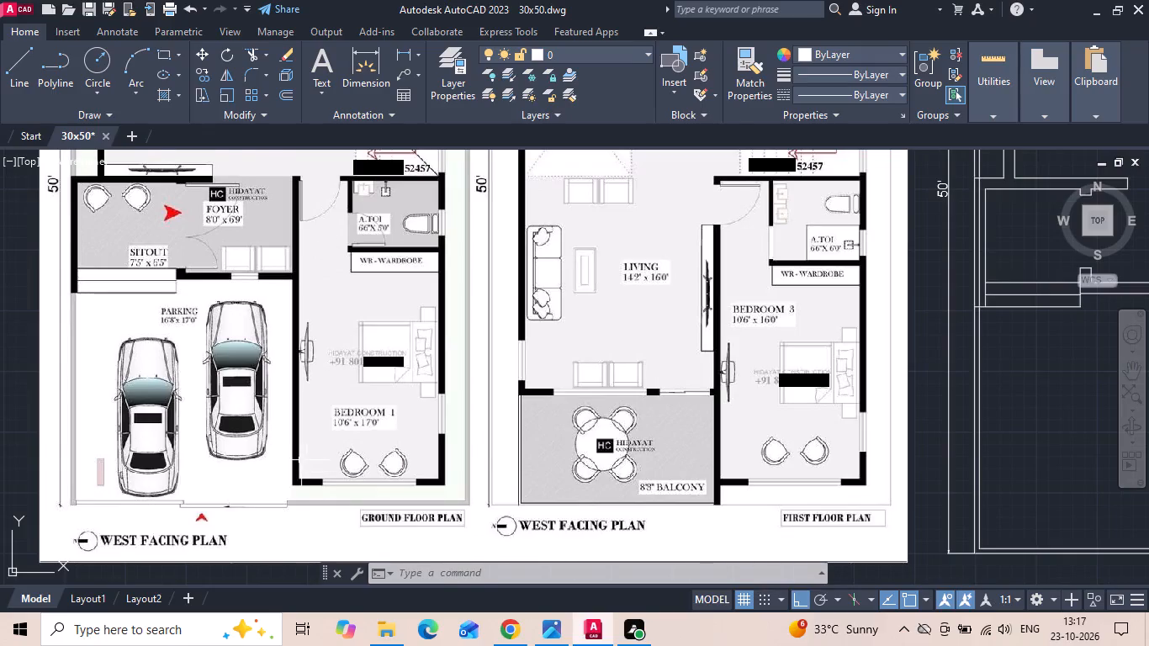
{"action": "scroll", "coordinate": [301, 460], "scroll_direction": "down", "scroll_amount": 1}
{"action": "scroll", "coordinate": [475, 409], "scroll_direction": "down", "scroll_amount": 2}
{"action": "scroll", "coordinate": [315, 394], "scroll_direction": "up", "scroll_amount": 1}
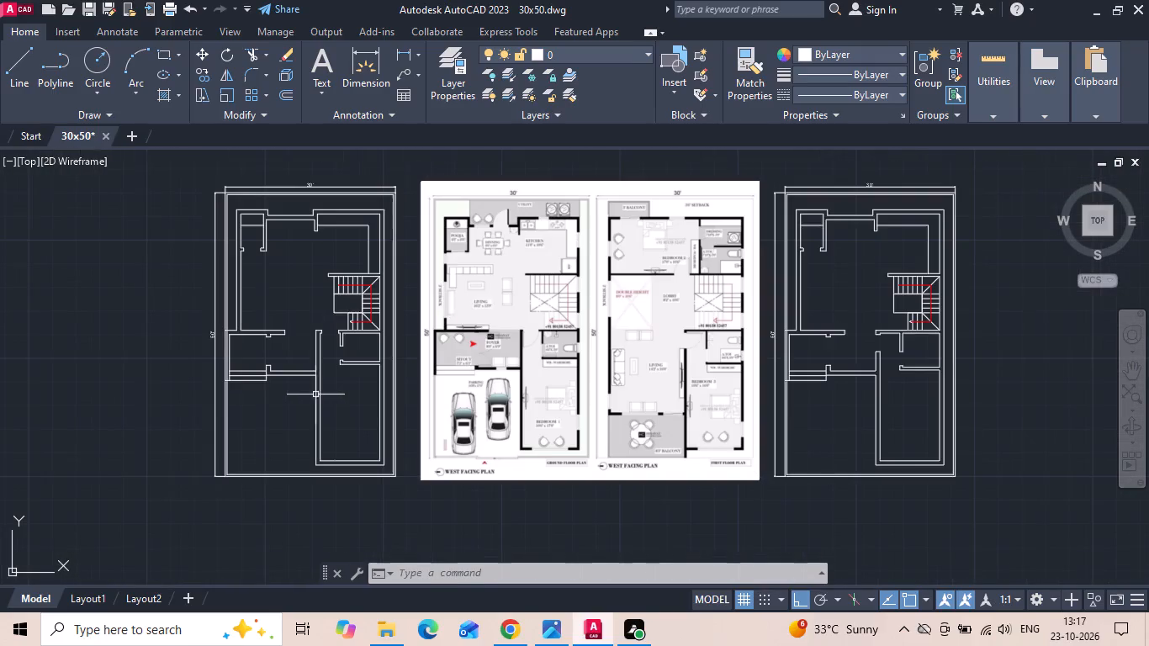
{"action": "scroll", "coordinate": [379, 199], "scroll_direction": "up", "scroll_amount": 1}
{"action": "left_click_drag", "start_coordinate": [390, 204], "coordinate": [388, 212]}
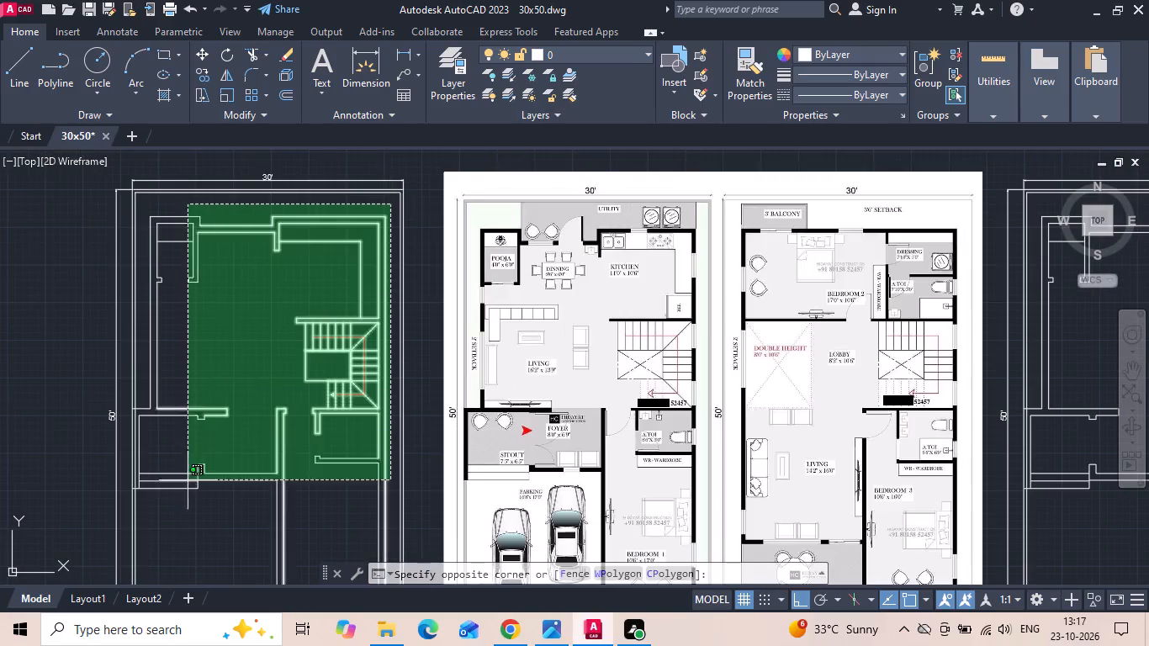
{"action": "middle_click_drag", "start_coordinate": [166, 506], "coordinate": [177, 442]}
{"action": "scroll", "coordinate": [144, 446], "scroll_direction": "up", "scroll_amount": 3}
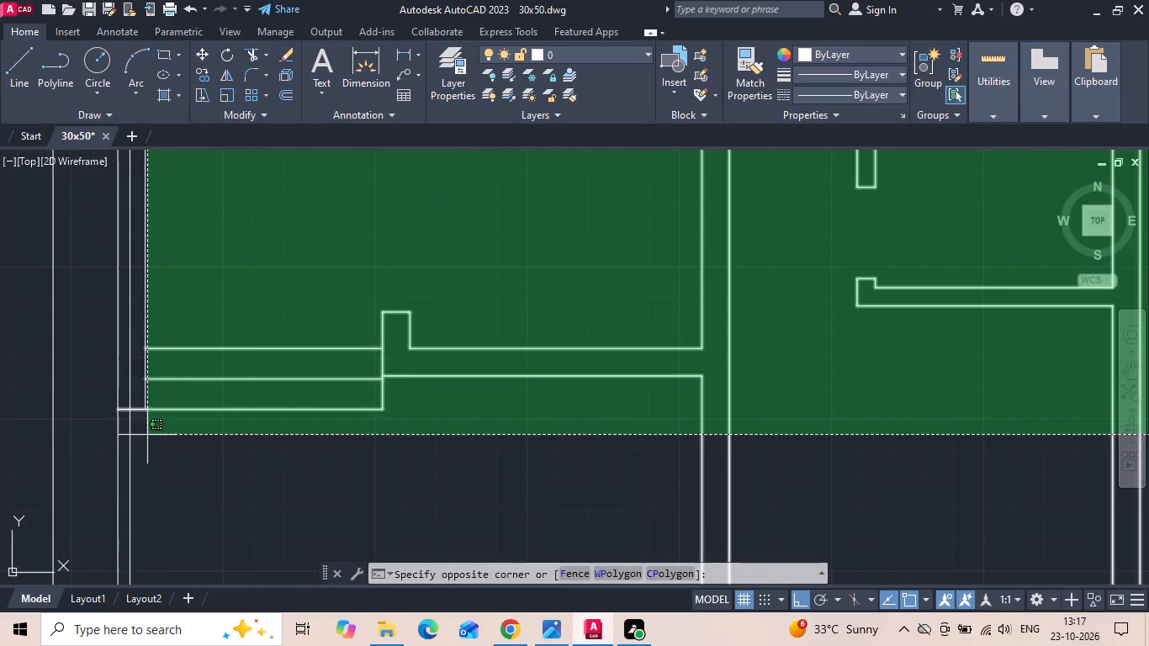
{"action": "left_click", "coordinate": [140, 440]}
{"action": "scroll", "coordinate": [256, 464], "scroll_direction": "down", "scroll_amount": 1}
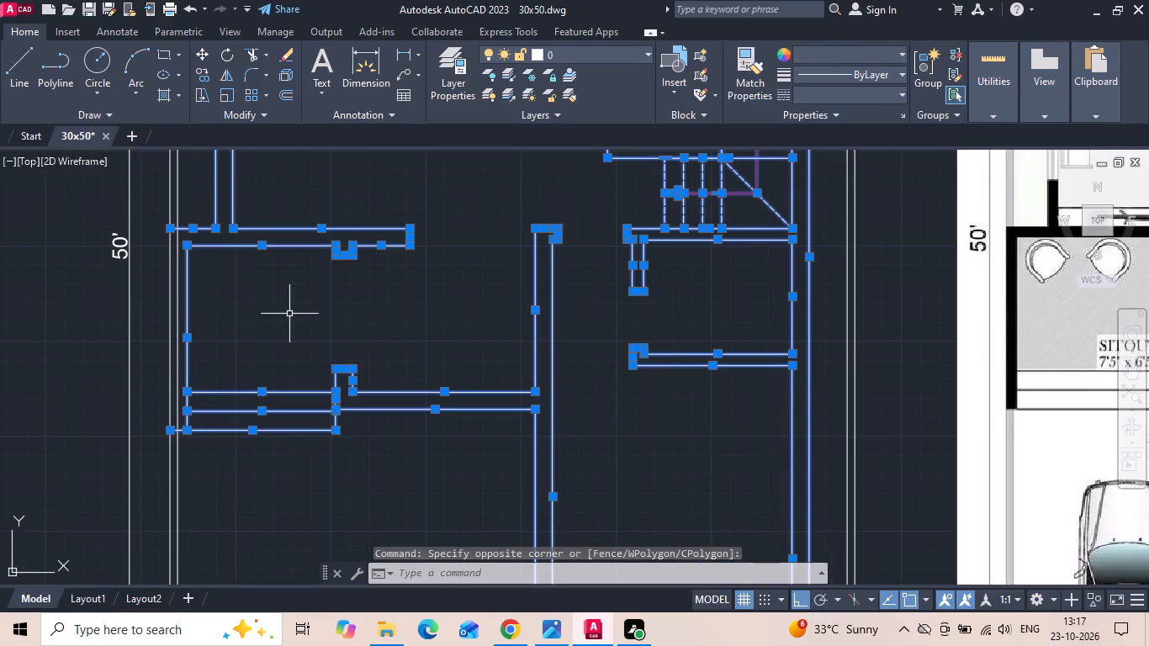
{"action": "scroll", "coordinate": [358, 260], "scroll_direction": "down", "scroll_amount": 1}
{"action": "scroll", "coordinate": [555, 204], "scroll_direction": "up", "scroll_amount": 2}
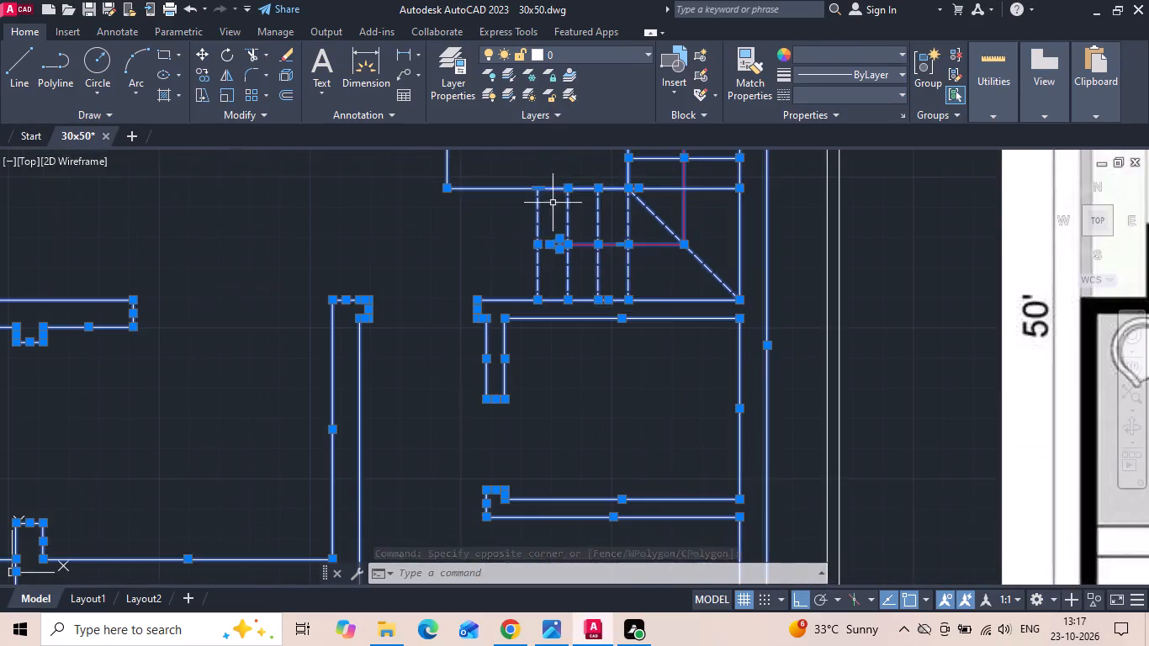
{"action": "scroll", "coordinate": [514, 247], "scroll_direction": "down", "scroll_amount": 3}
{"action": "scroll", "coordinate": [514, 470], "scroll_direction": "up", "scroll_amount": 3}
{"action": "left_click_drag", "start_coordinate": [508, 496], "coordinate": [496, 478]}
{"action": "left_click", "coordinate": [459, 384]}
{"action": "right_click", "coordinate": [459, 329]}
{"action": "left_click", "coordinate": [481, 330]}
{"action": "left_click_drag", "start_coordinate": [483, 282], "coordinate": [483, 301]}
{"action": "type", "text": "6"}
{"action": "key", "text": "space"}
{"action": "scroll", "coordinate": [483, 309], "scroll_direction": "down", "scroll_amount": 2}
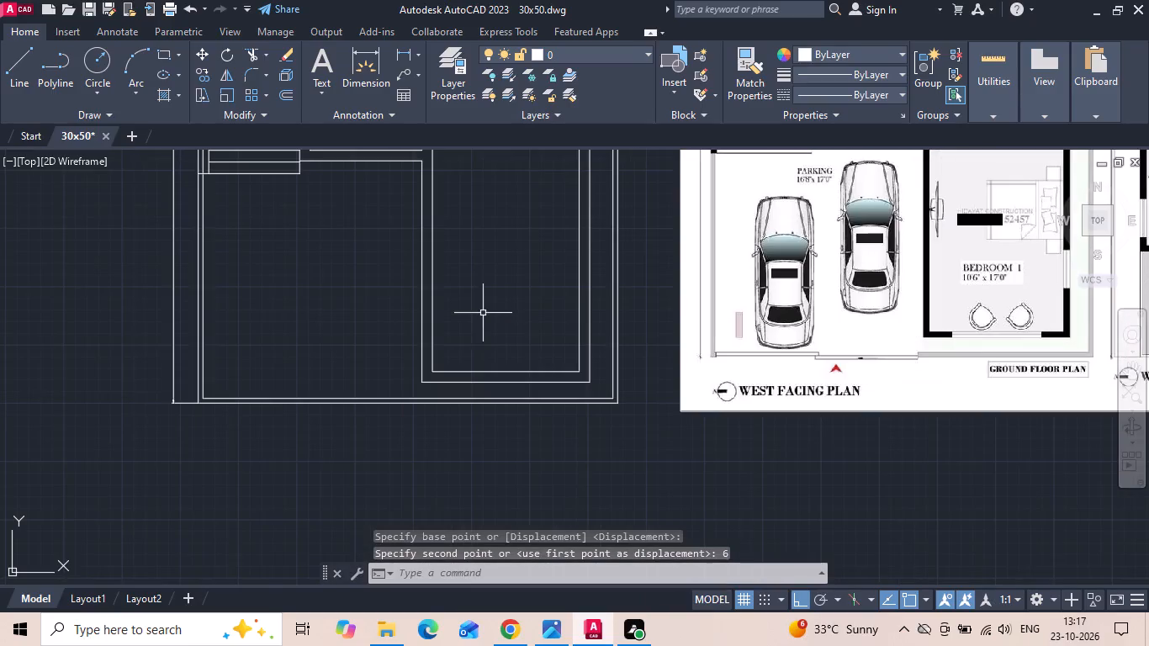
Trim the ground floor's inner plot boundary line where it runs through the sitout's outer side wall.
{"action": "middle_click_drag", "start_coordinate": [354, 236], "coordinate": [393, 435]}
{"action": "middle_click_drag", "start_coordinate": [253, 299], "coordinate": [274, 308]}
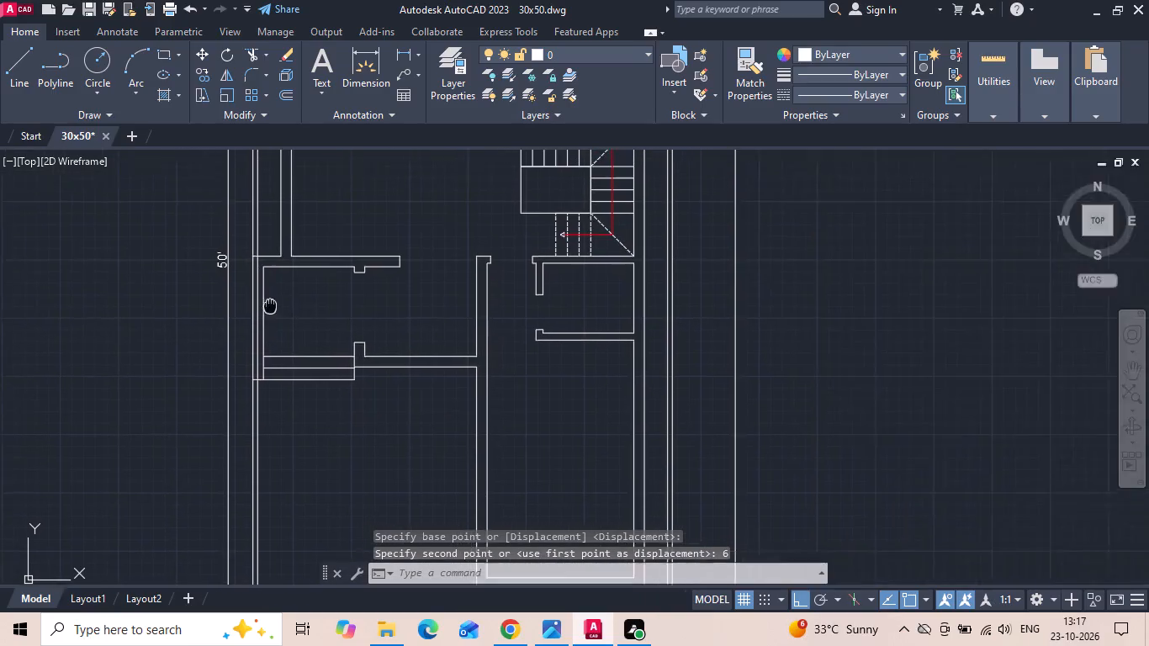
{"action": "middle_click_drag", "start_coordinate": [274, 308], "coordinate": [277, 309]}
{"action": "scroll", "coordinate": [273, 299], "scroll_direction": "up", "scroll_amount": 1}
{"action": "type", "text": "tr"}
{"action": "key", "text": "space"}
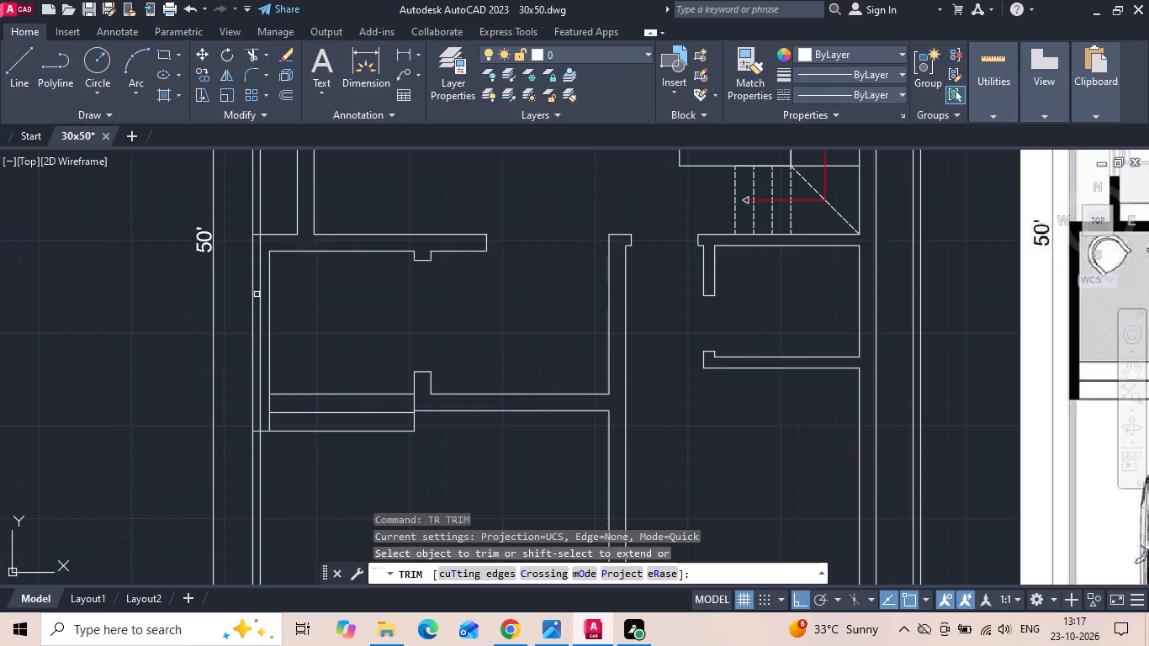
{"action": "left_click", "coordinate": [259, 305]}
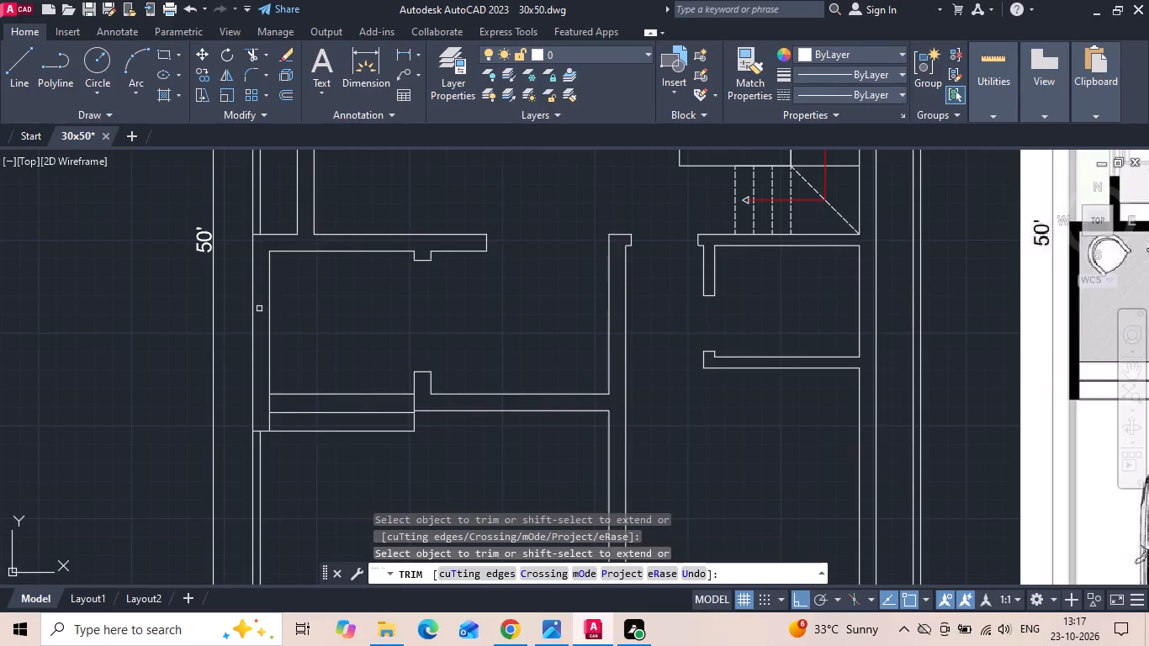
{"action": "key", "text": "Escape"}
Move all walls and the staircase of the first floor plan 6" down inside its plot boundary.
{"action": "scroll", "coordinate": [258, 331], "scroll_direction": "down", "scroll_amount": 3}
{"action": "middle_click_drag", "start_coordinate": [856, 345], "coordinate": [754, 340]}
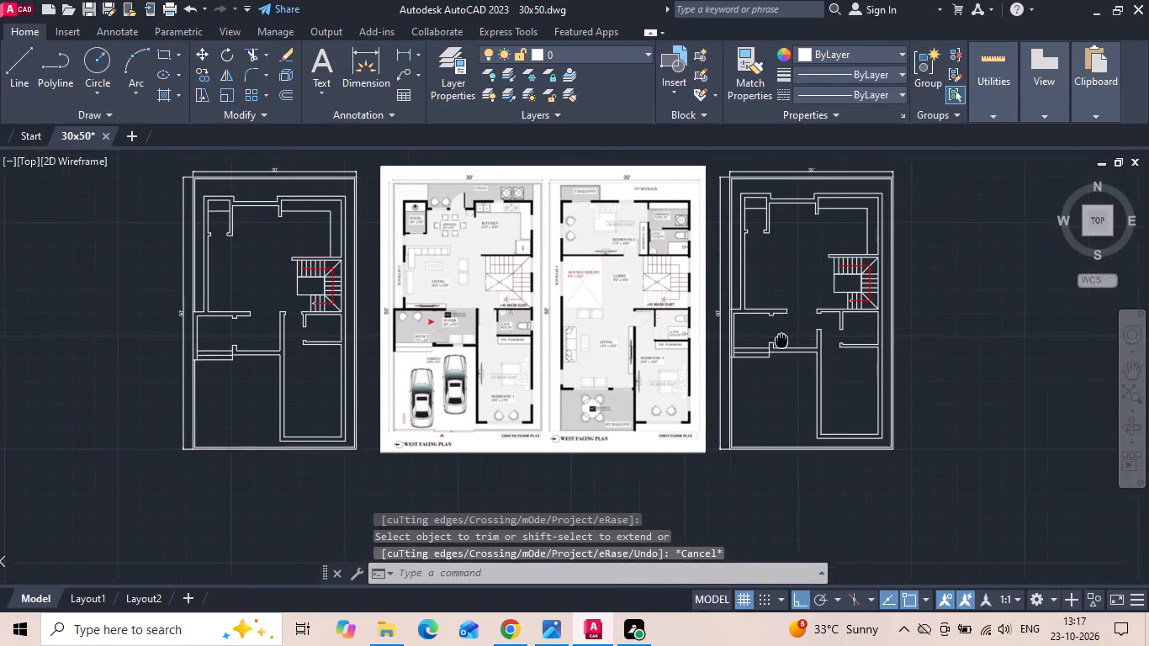
{"action": "middle_click_drag", "start_coordinate": [754, 340], "coordinate": [564, 340]}
{"action": "scroll", "coordinate": [629, 179], "scroll_direction": "up", "scroll_amount": 2}
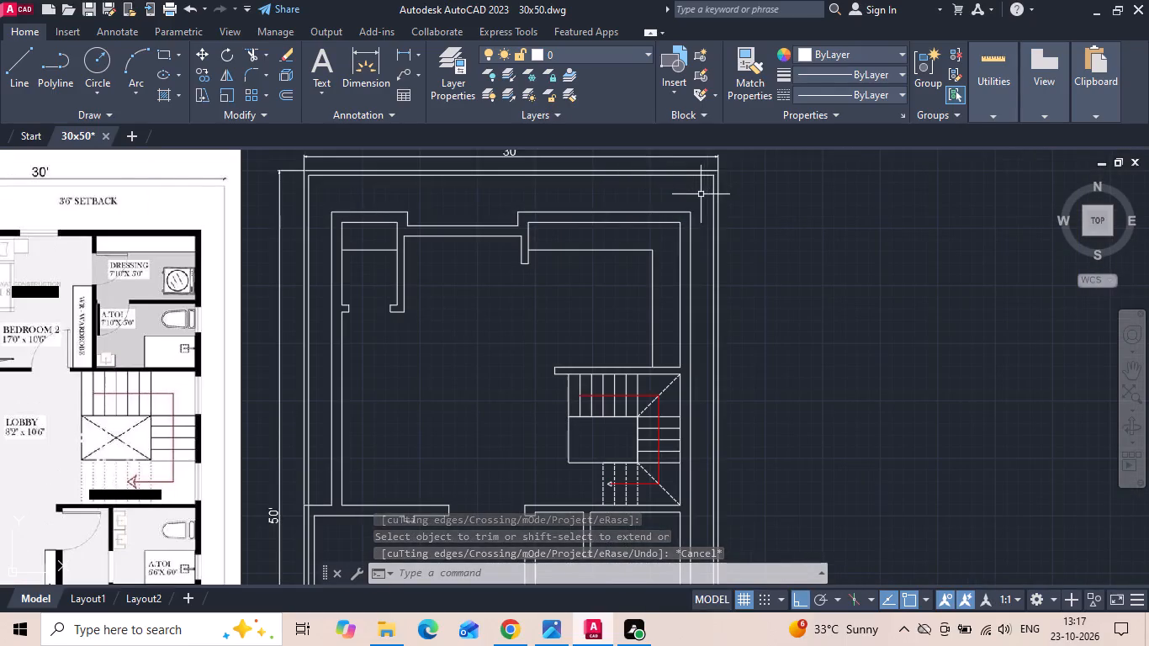
{"action": "left_click", "coordinate": [699, 195]}
{"action": "middle_click_drag", "start_coordinate": [373, 471], "coordinate": [384, 370]}
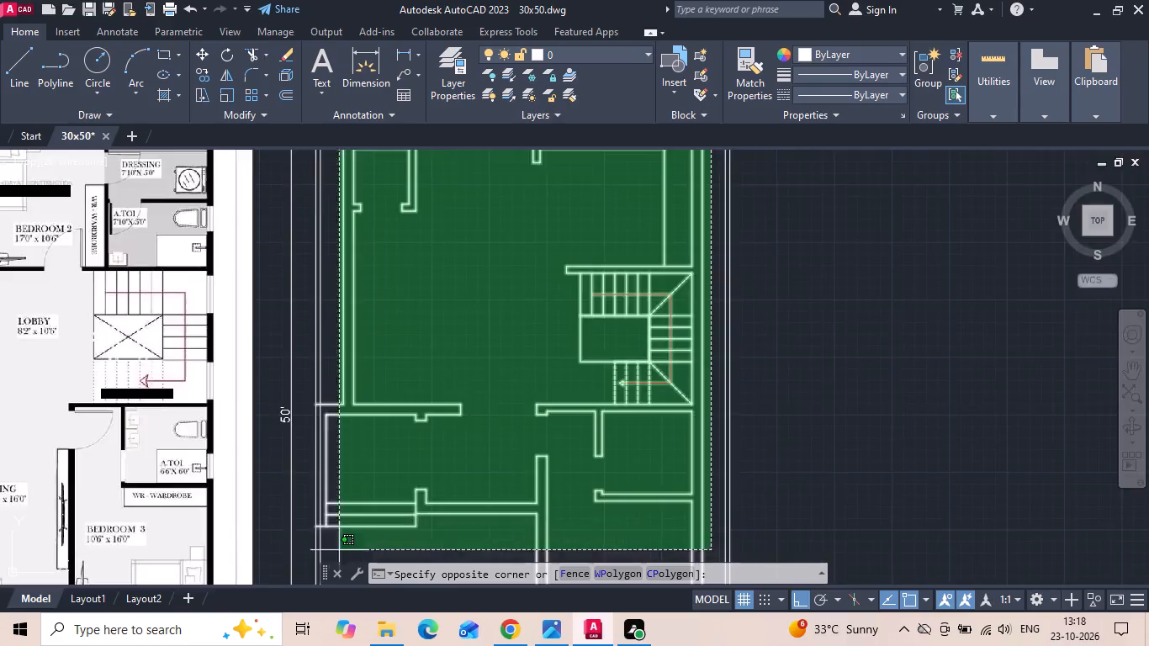
{"action": "scroll", "coordinate": [347, 559], "scroll_direction": "up", "scroll_amount": 2}
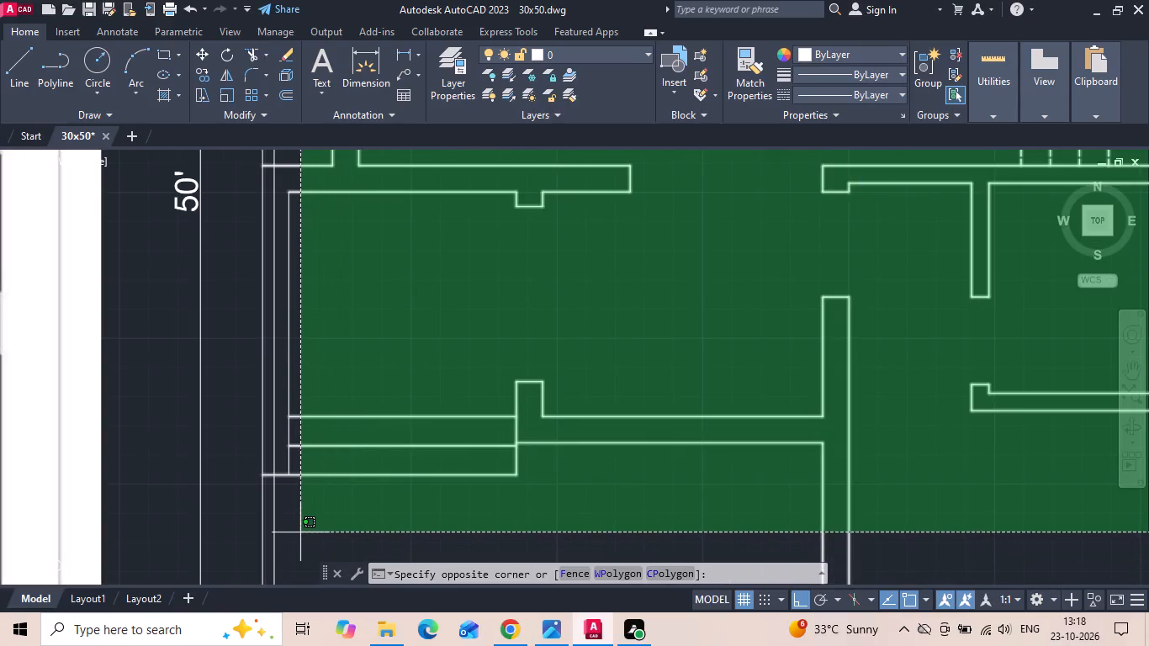
{"action": "left_click", "coordinate": [288, 522]}
{"action": "scroll", "coordinate": [438, 291], "scroll_direction": "down", "scroll_amount": 3}
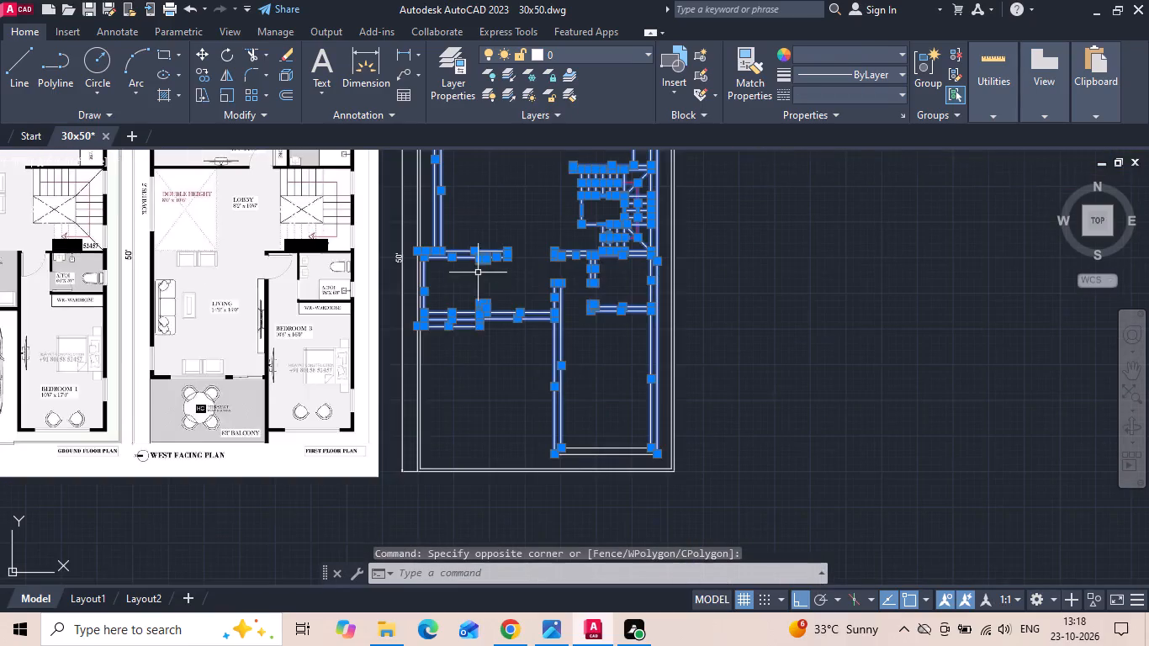
{"action": "scroll", "coordinate": [606, 462], "scroll_direction": "up", "scroll_amount": 3}
{"action": "left_click_drag", "start_coordinate": [624, 456], "coordinate": [599, 423]}
{"action": "left_click", "coordinate": [570, 376]}
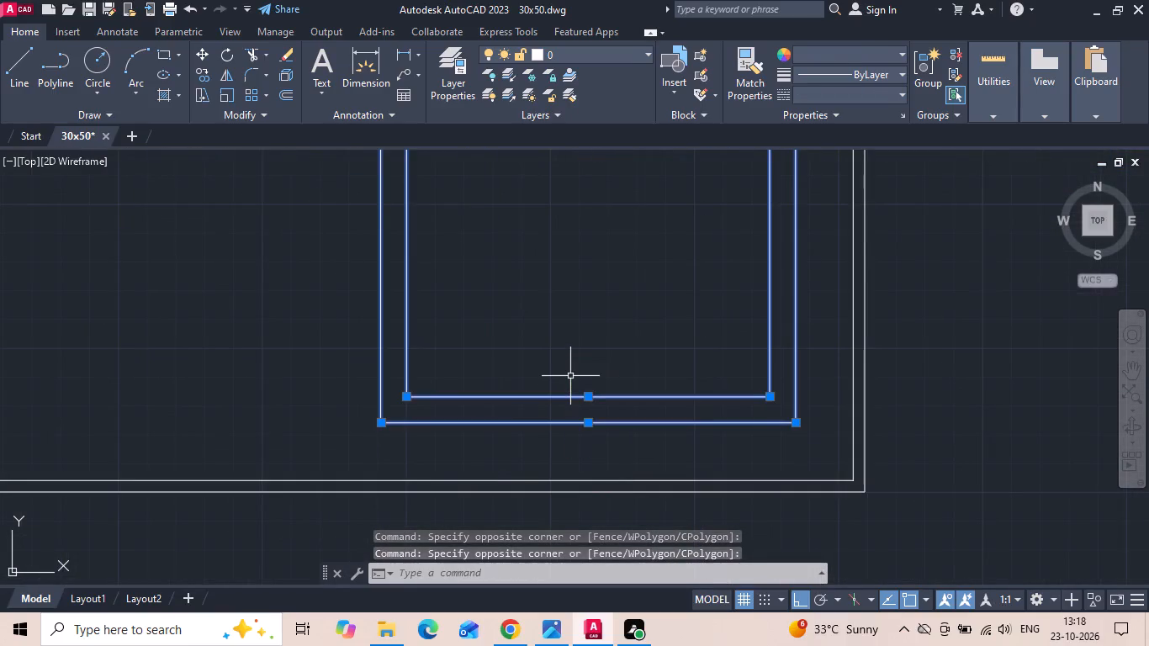
{"action": "right_click", "coordinate": [570, 375]}
{"action": "left_click", "coordinate": [635, 333]}
{"action": "left_click_drag", "start_coordinate": [605, 291], "coordinate": [604, 303]}
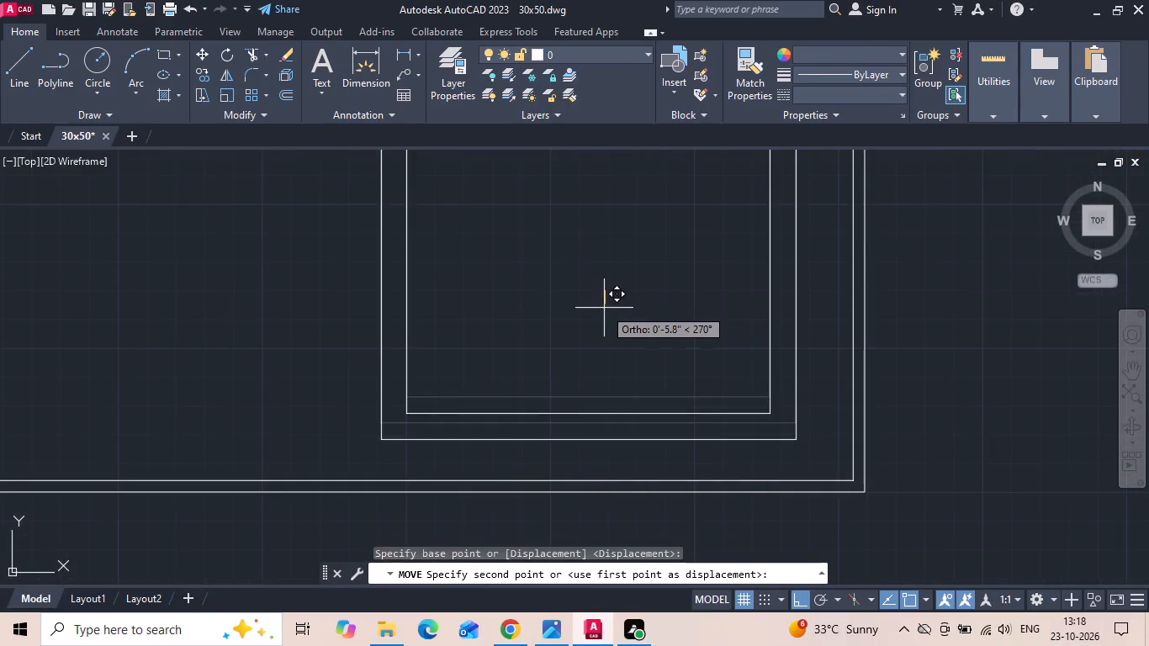
{"action": "key", "text": "1"}
{"action": "key", "text": "BackSpace"}
{"action": "key", "text": "6"}
{"action": "key", "text": "space"}
Delete the inner plot boundary outline of the first floor plan.
{"action": "scroll", "coordinate": [604, 387], "scroll_direction": "down", "scroll_amount": 3}
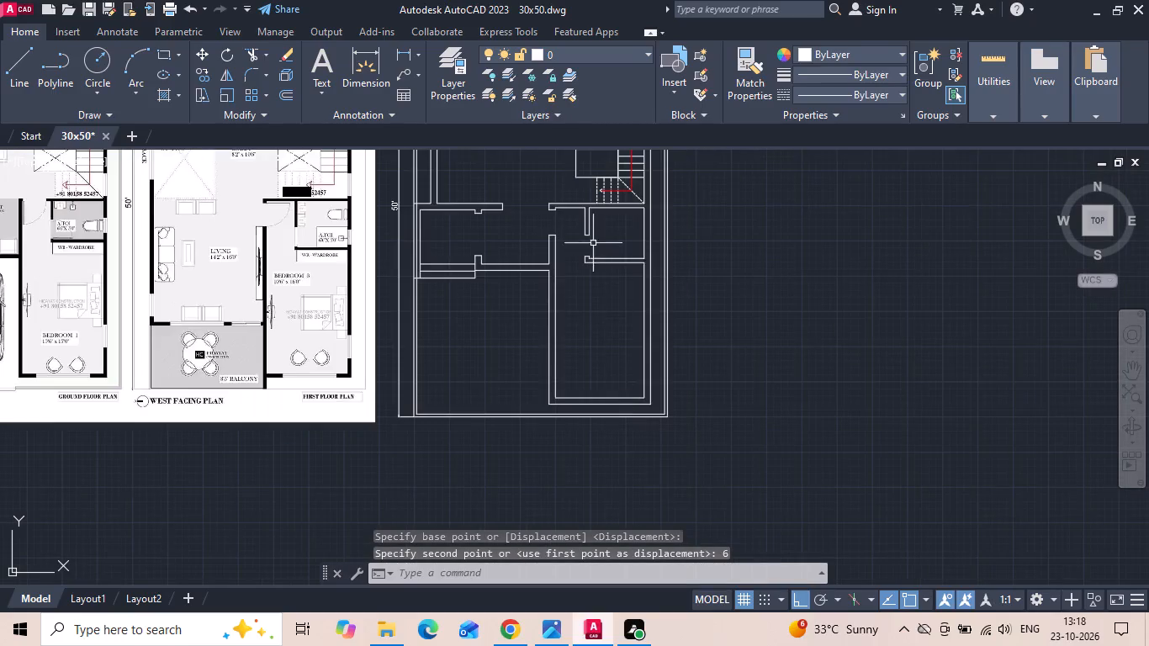
{"action": "scroll", "coordinate": [593, 224], "scroll_direction": "up", "scroll_amount": 2}
{"action": "scroll", "coordinate": [612, 280], "scroll_direction": "down", "scroll_amount": 1}
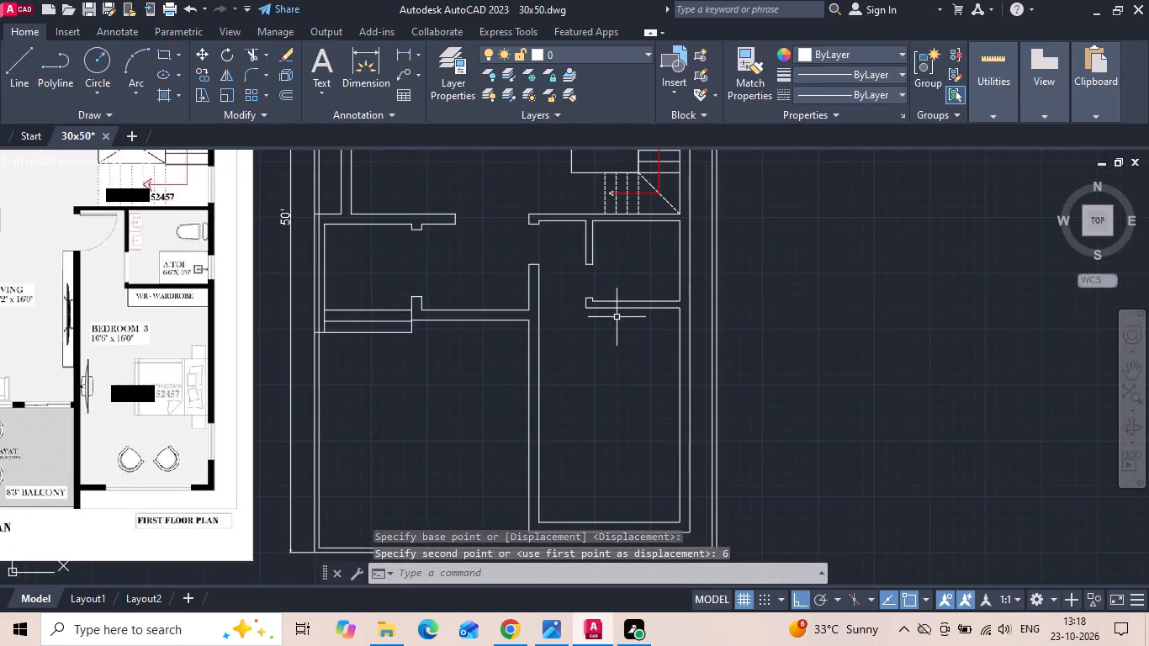
{"action": "middle_click_drag", "start_coordinate": [590, 364], "coordinate": [804, 352]}
{"action": "middle_click_drag", "start_coordinate": [782, 356], "coordinate": [796, 352]}
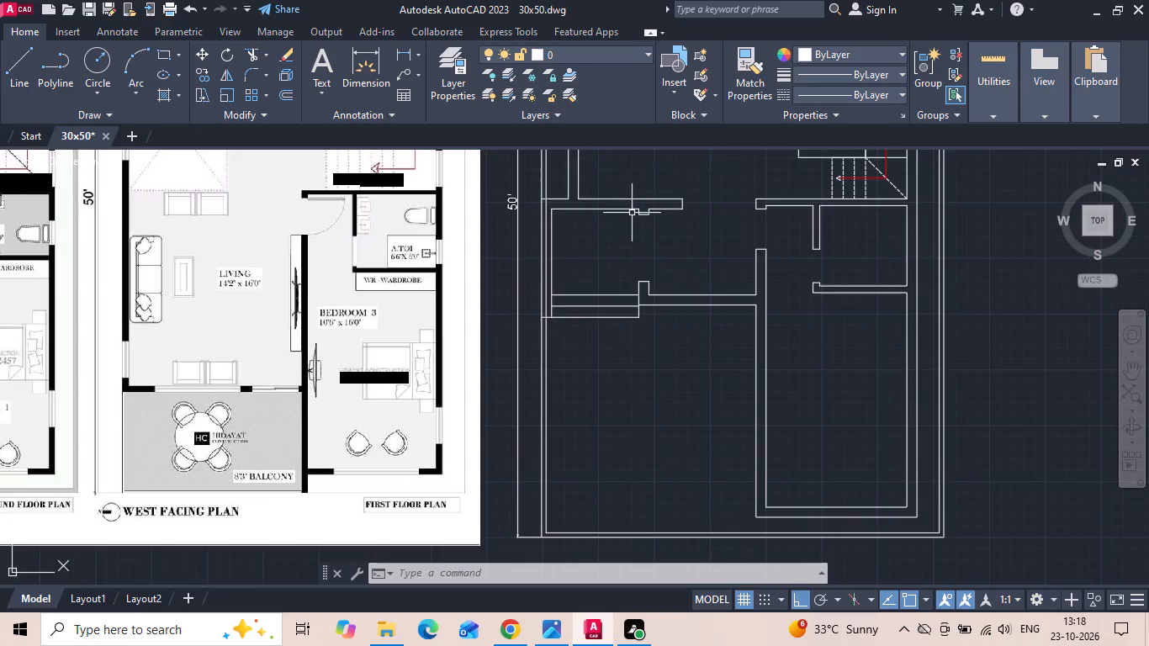
{"action": "middle_click_drag", "start_coordinate": [617, 231], "coordinate": [635, 320]}
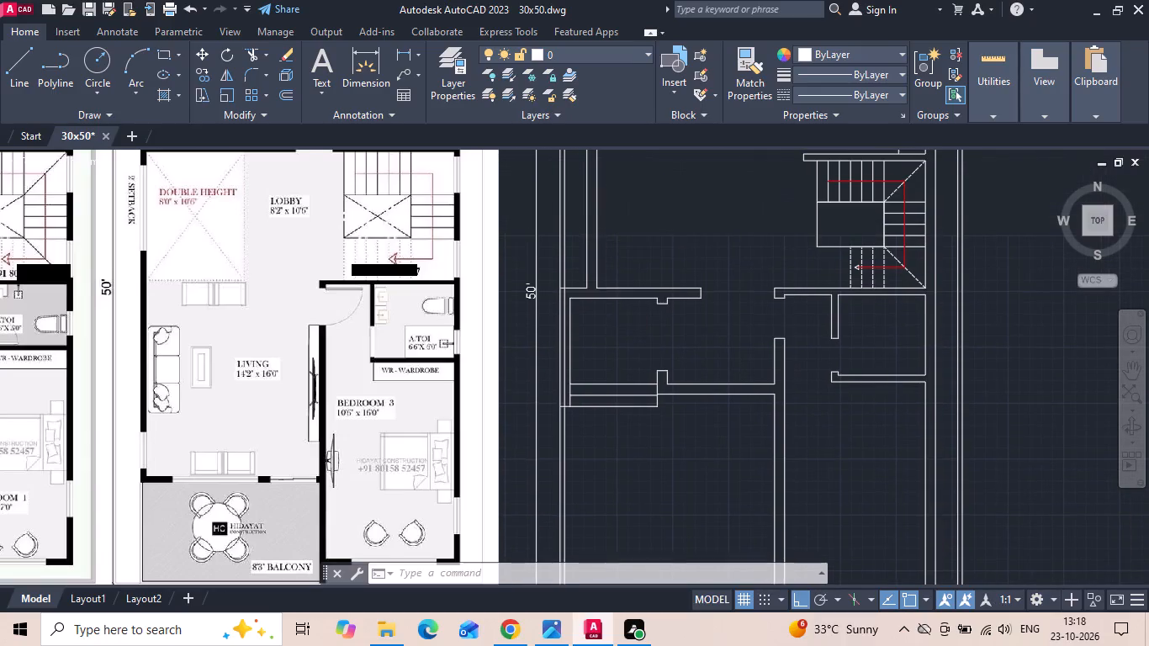
{"action": "scroll", "coordinate": [635, 324], "scroll_direction": "down", "scroll_amount": 1}
{"action": "scroll", "coordinate": [641, 302], "scroll_direction": "up", "scroll_amount": 2}
{"action": "scroll", "coordinate": [543, 318], "scroll_direction": "up", "scroll_amount": 2}
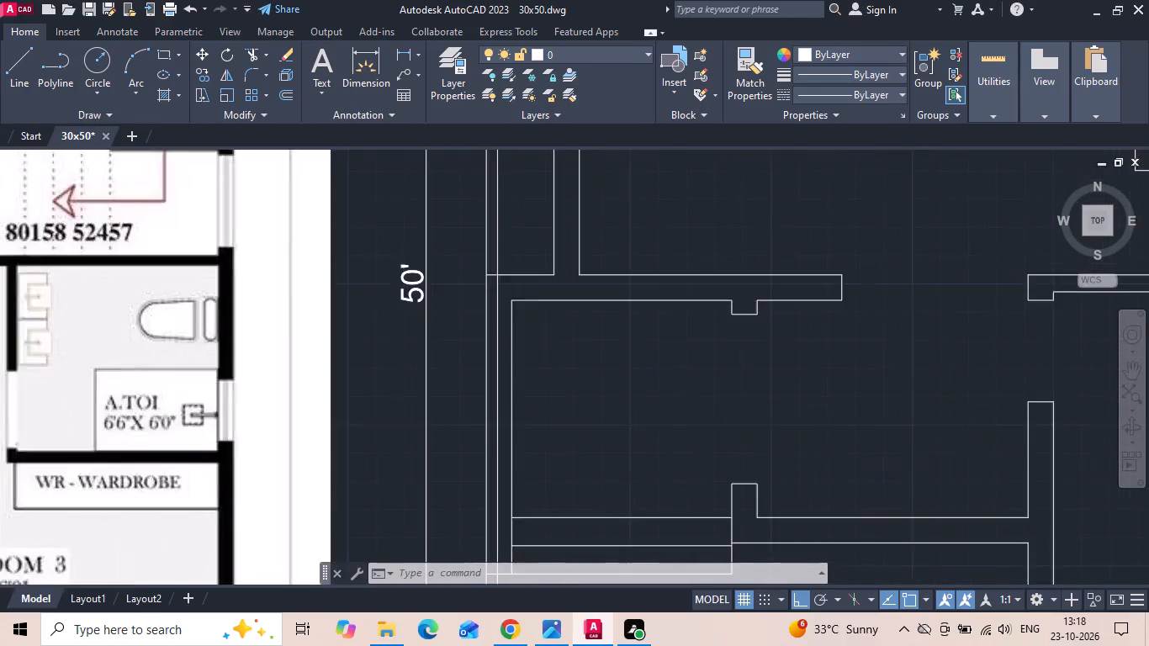
{"action": "left_click", "coordinate": [471, 273]}
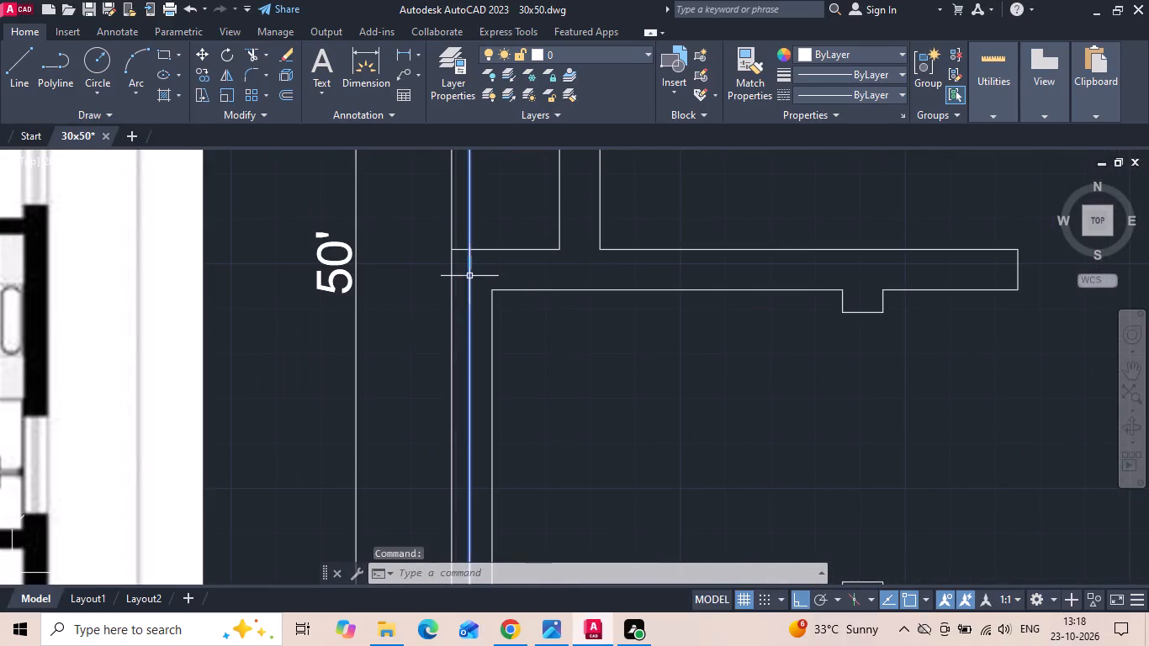
{"action": "key", "text": "Delete"}
Extend both lines of the first floor's left outer wall down through the former sitout to its step lines.
{"action": "scroll", "coordinate": [469, 277], "scroll_direction": "down", "scroll_amount": 5}
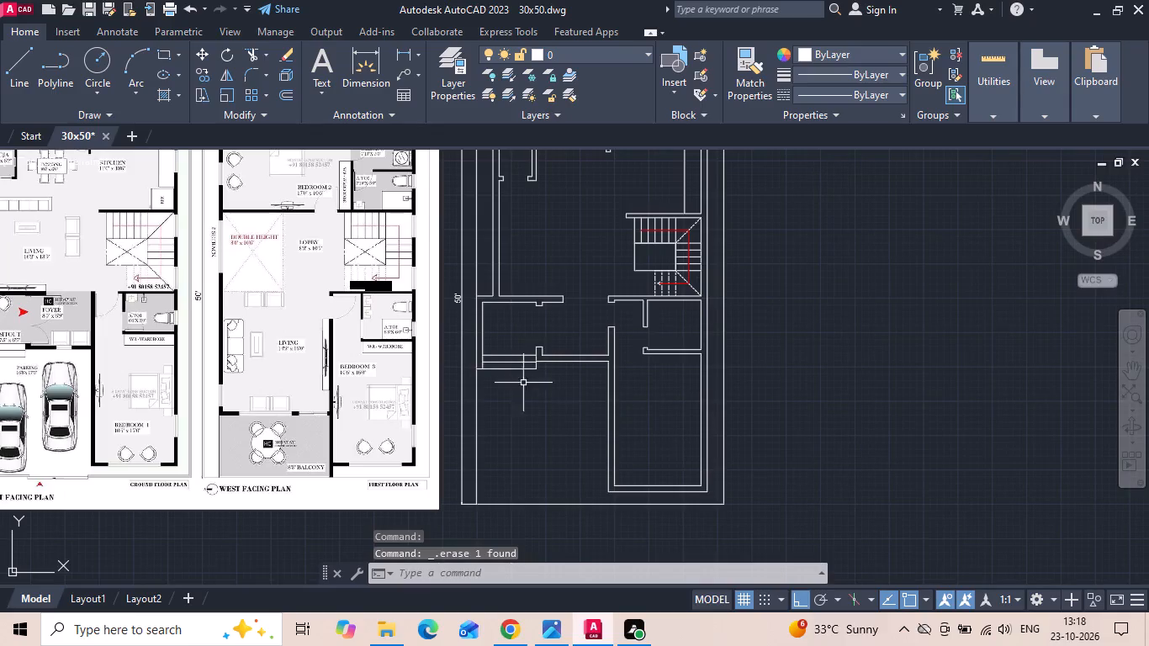
{"action": "type", "text": "ex"}
{"action": "key", "text": "space"}
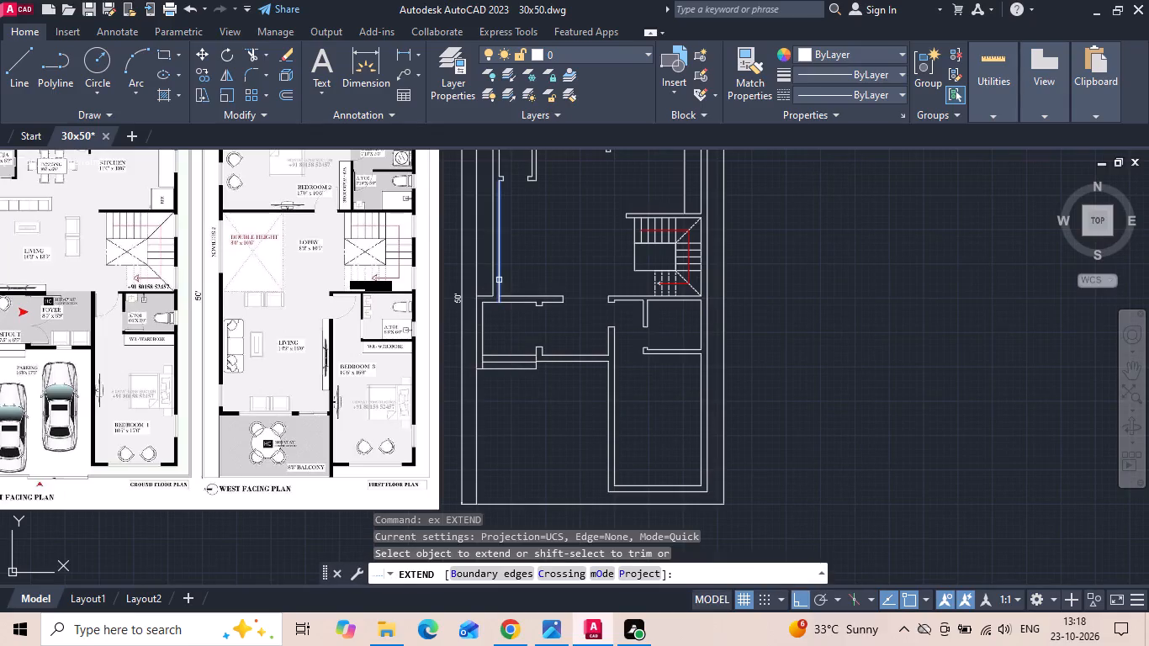
{"action": "left_click", "coordinate": [499, 280]}
{"action": "left_click", "coordinate": [493, 281]}
{"action": "left_click", "coordinate": [502, 280]}
{"action": "left_click", "coordinate": [483, 282]}
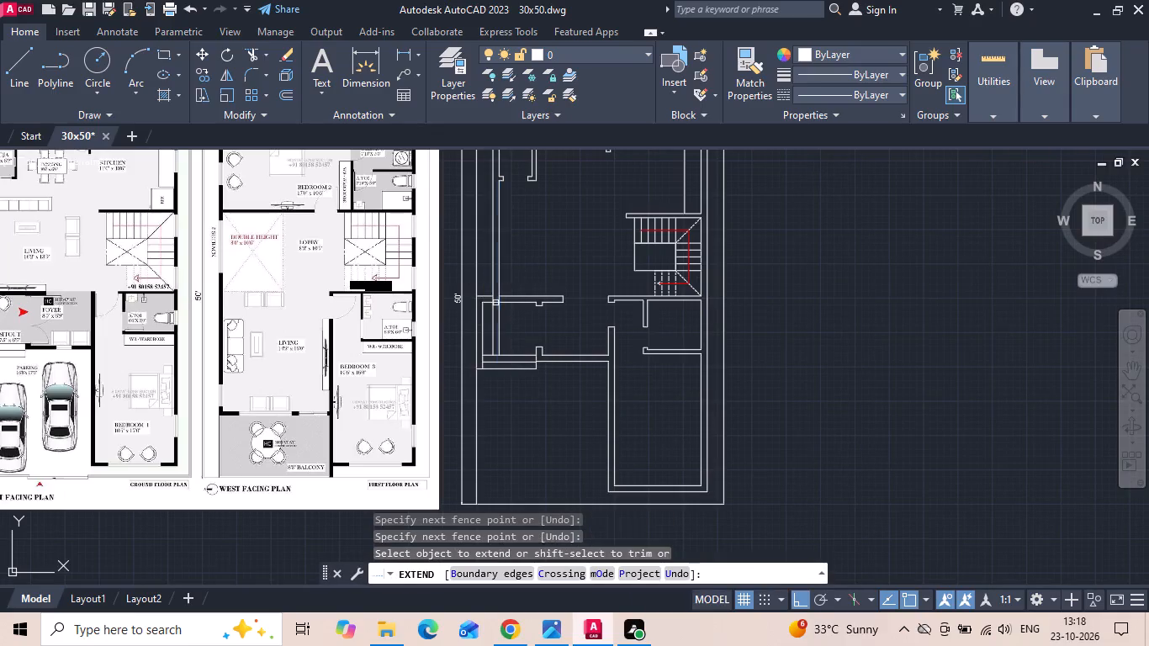
{"action": "left_click_drag", "start_coordinate": [500, 328], "coordinate": [486, 338]}
{"action": "scroll", "coordinate": [494, 338], "scroll_direction": "up", "scroll_amount": 1}
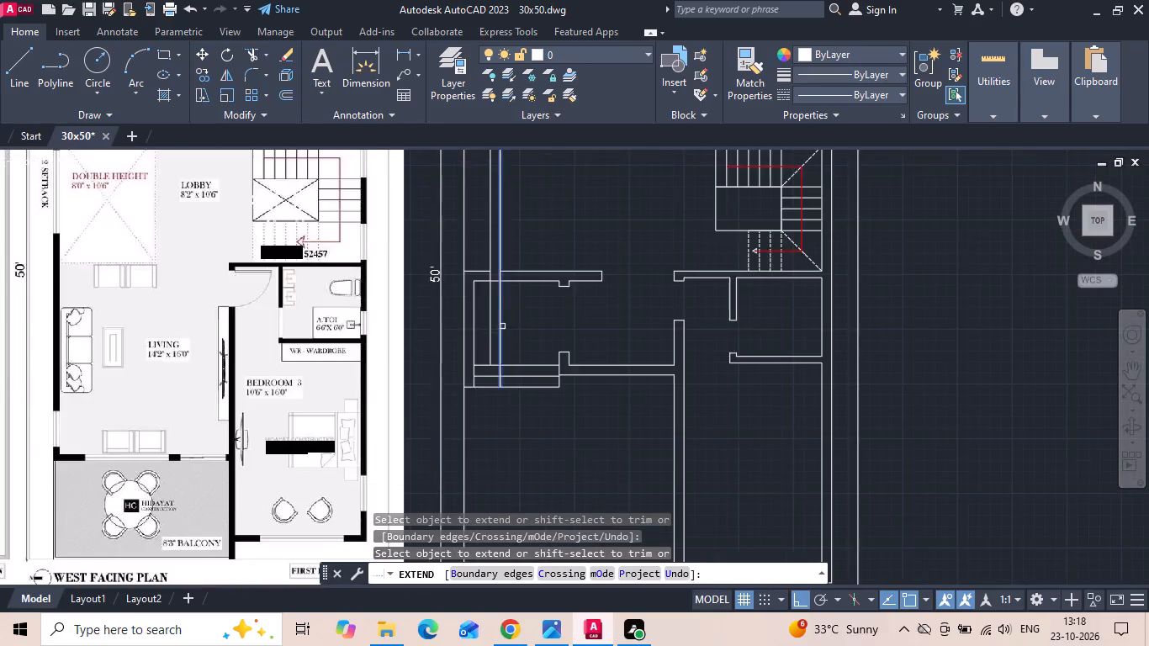
{"action": "scroll", "coordinate": [502, 326], "scroll_direction": "down", "scroll_amount": 1}
{"action": "scroll", "coordinate": [500, 330], "scroll_direction": "up", "scroll_amount": 3}
{"action": "left_click_drag", "start_coordinate": [503, 335], "coordinate": [487, 342]}
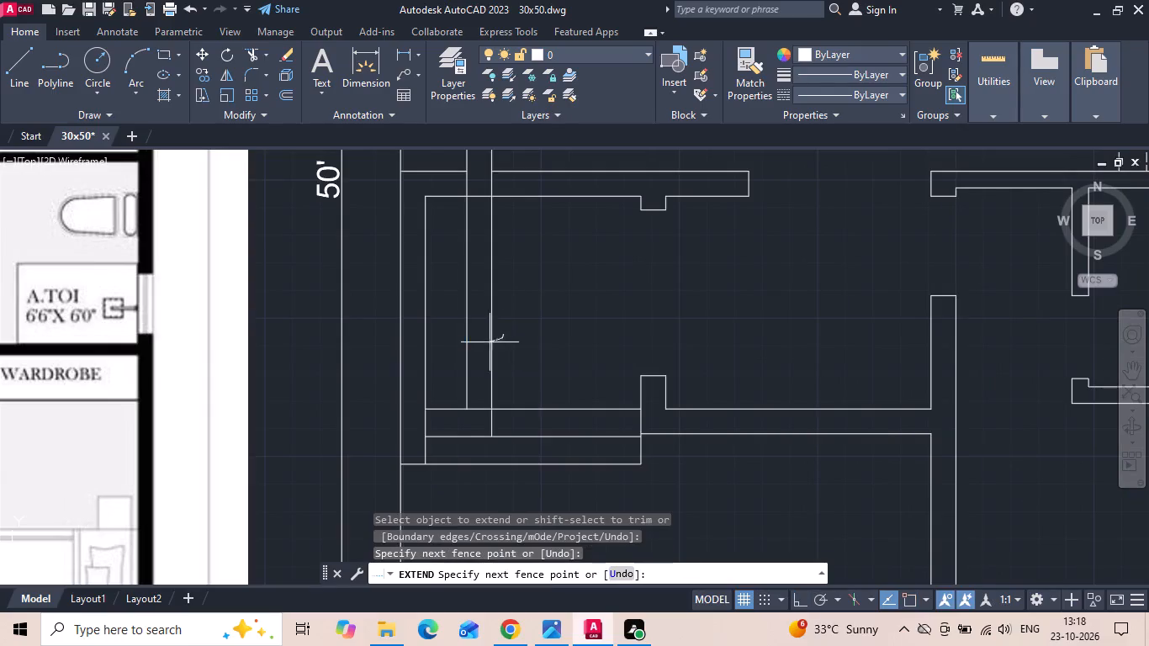
{"action": "left_click_drag", "start_coordinate": [487, 342], "coordinate": [444, 342]}
{"action": "scroll", "coordinate": [463, 320], "scroll_direction": "down", "scroll_amount": 2}
{"action": "key", "text": "Escape"}
Erase the former sitout's left side wall lines, the underside lines of its upper wall and that wall's nib.
{"action": "scroll", "coordinate": [457, 275], "scroll_direction": "up", "scroll_amount": 2}
{"action": "left_click_drag", "start_coordinate": [453, 234], "coordinate": [432, 284]}
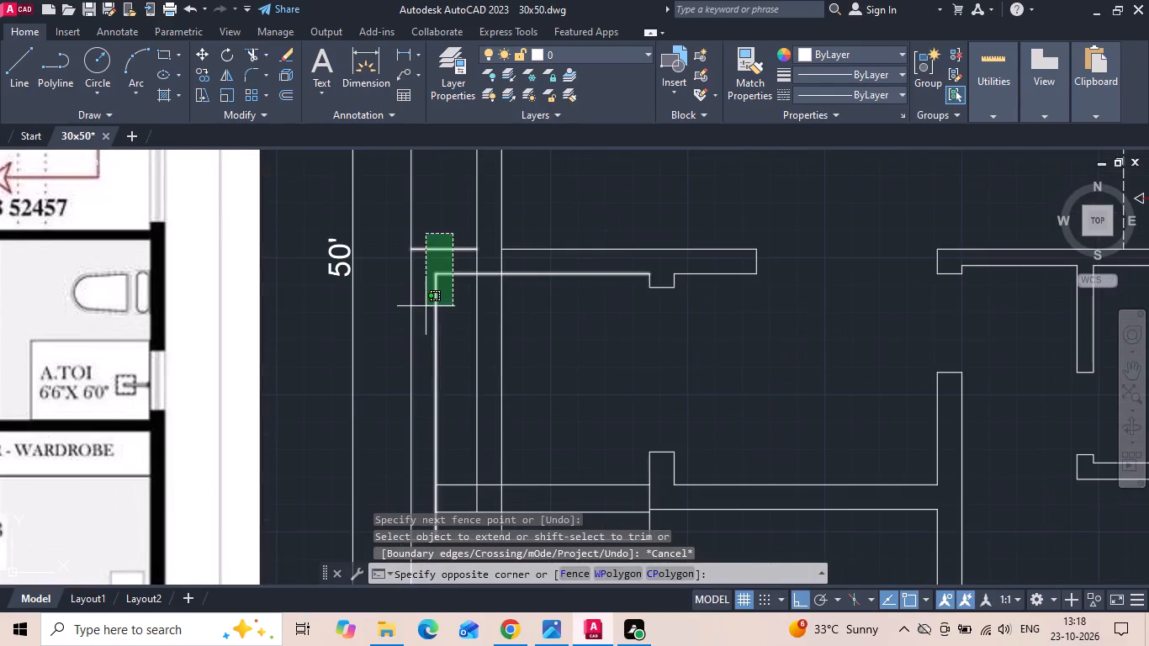
{"action": "left_click", "coordinate": [426, 307]}
{"action": "key", "text": "Delete"}
{"action": "scroll", "coordinate": [721, 249], "scroll_direction": "down", "scroll_amount": 1}
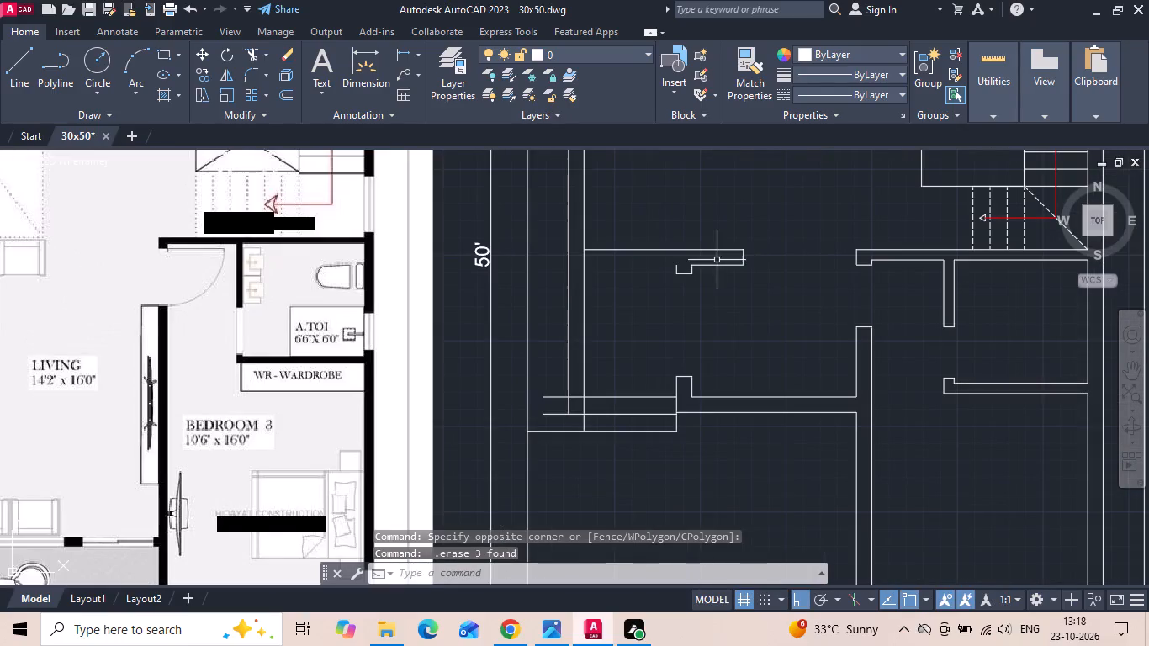
{"action": "left_click_drag", "start_coordinate": [716, 261], "coordinate": [694, 291]}
{"action": "left_click", "coordinate": [671, 310]}
{"action": "key", "text": "Delete"}
Trim away the short end line left at the open end of the former sitout's upper wall.
{"action": "scroll", "coordinate": [696, 309], "scroll_direction": "down", "scroll_amount": 1}
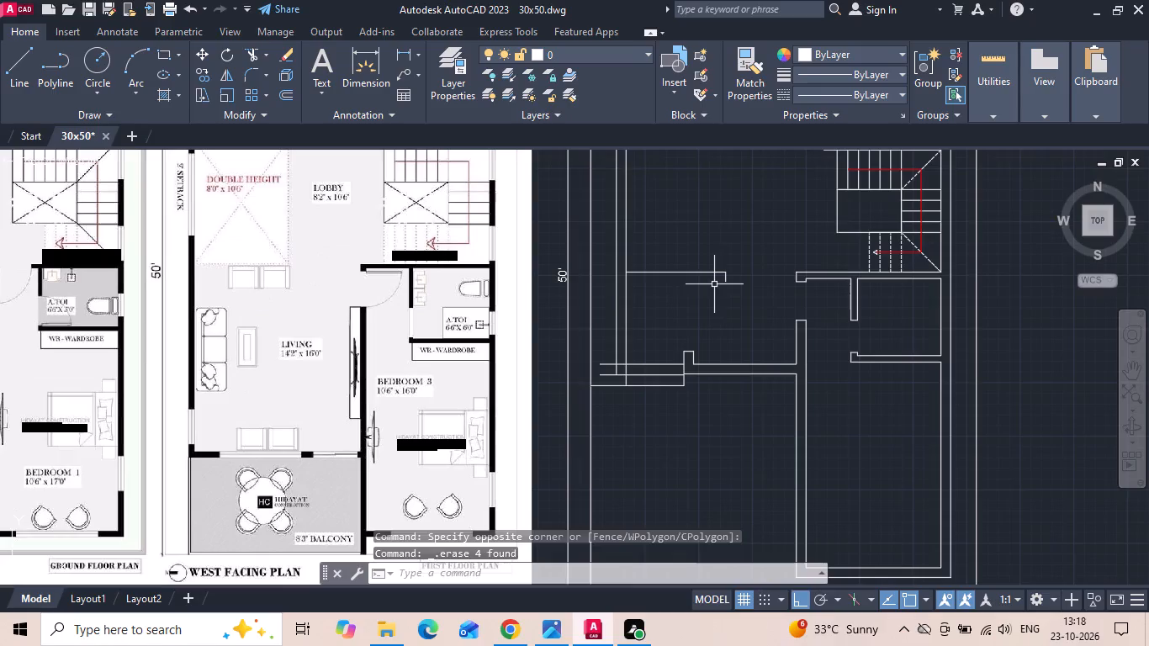
{"action": "type", "text": "tr"}
{"action": "key", "text": "space"}
{"action": "left_click", "coordinate": [725, 282]}
{"action": "key", "text": "Escape"}
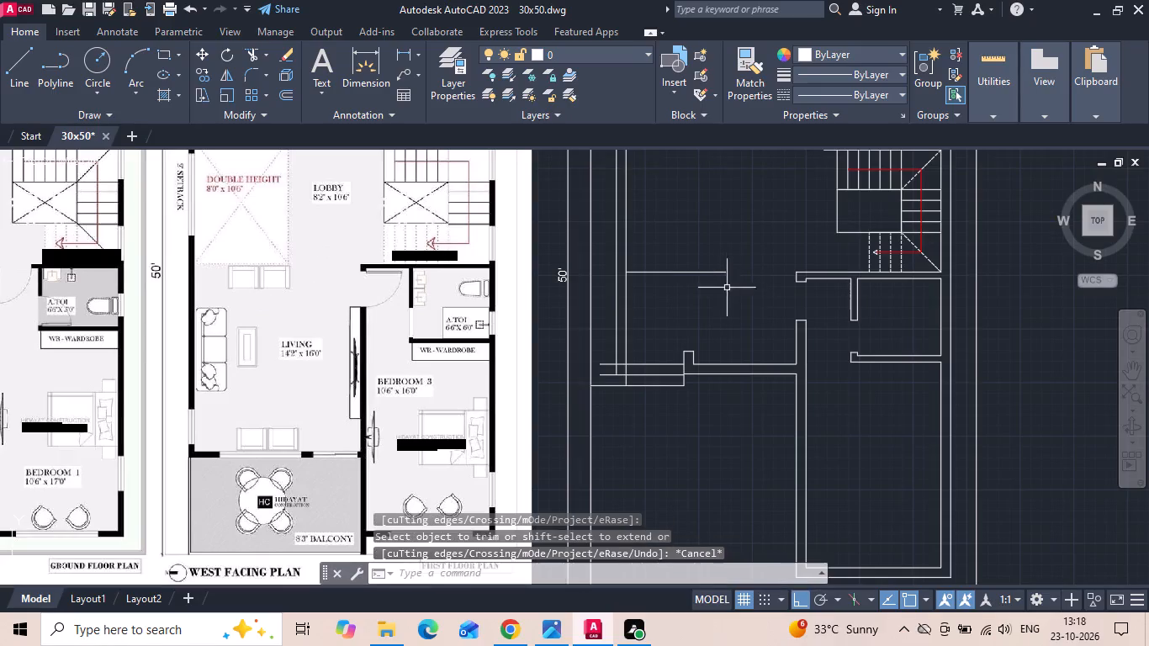
Erase the former sitout's lower wall lines, its nib and the front step lines from the first floor plan.
{"action": "left_click_drag", "start_coordinate": [730, 315], "coordinate": [728, 331]}
{"action": "left_click", "coordinate": [657, 398]}
{"action": "key", "text": "Delete"}
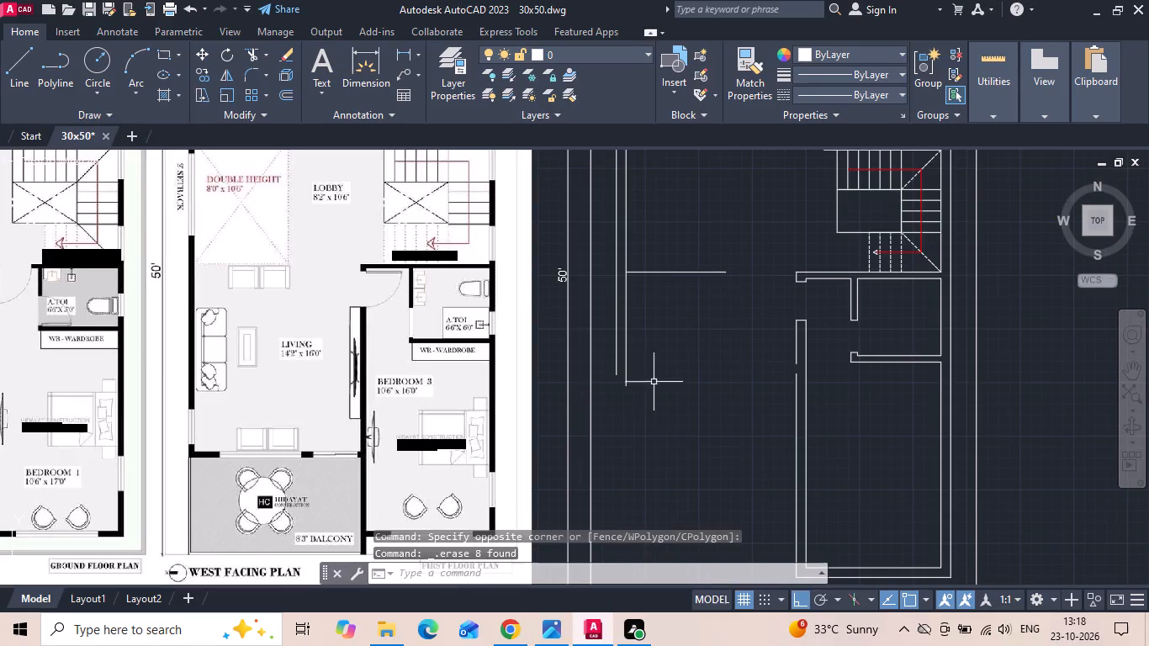
Erase the short line segment on the left face of Bedroom 3's wall, just below the door opening.
{"action": "left_click", "coordinate": [799, 345]}
{"action": "left_click", "coordinate": [794, 347]}
{"action": "key", "text": "Delete"}
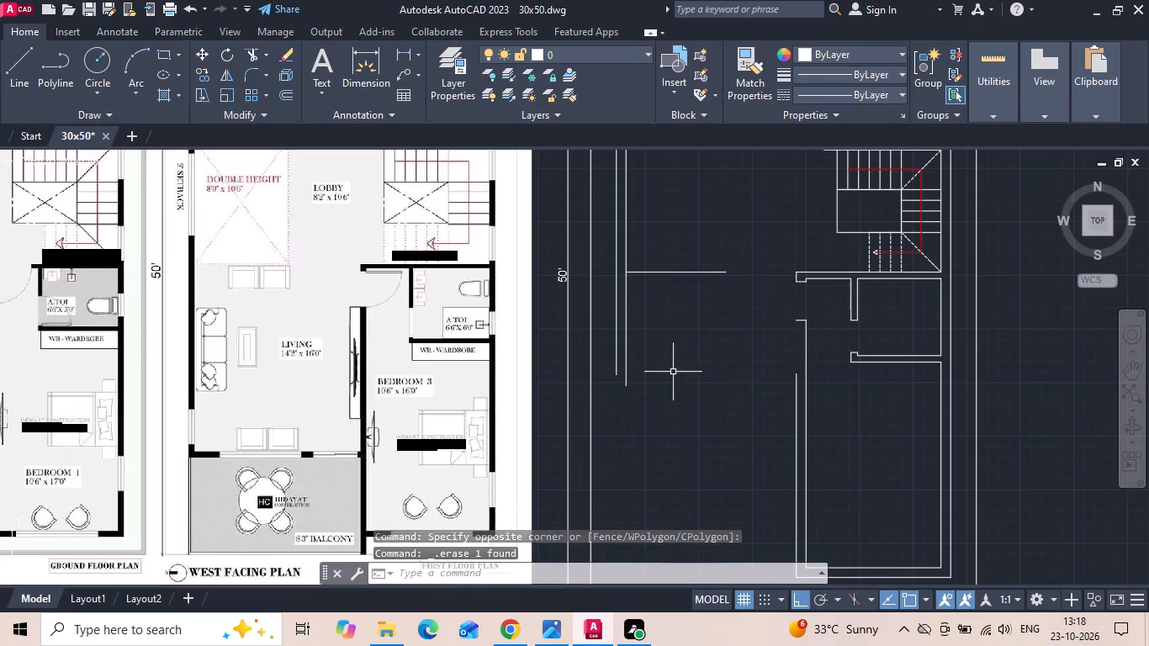
Offset the former sitout's remaining upper wall line 16' down to set the living room's length.
{"action": "type", "text": "o 16'"}
{"action": "key", "text": "Return"}
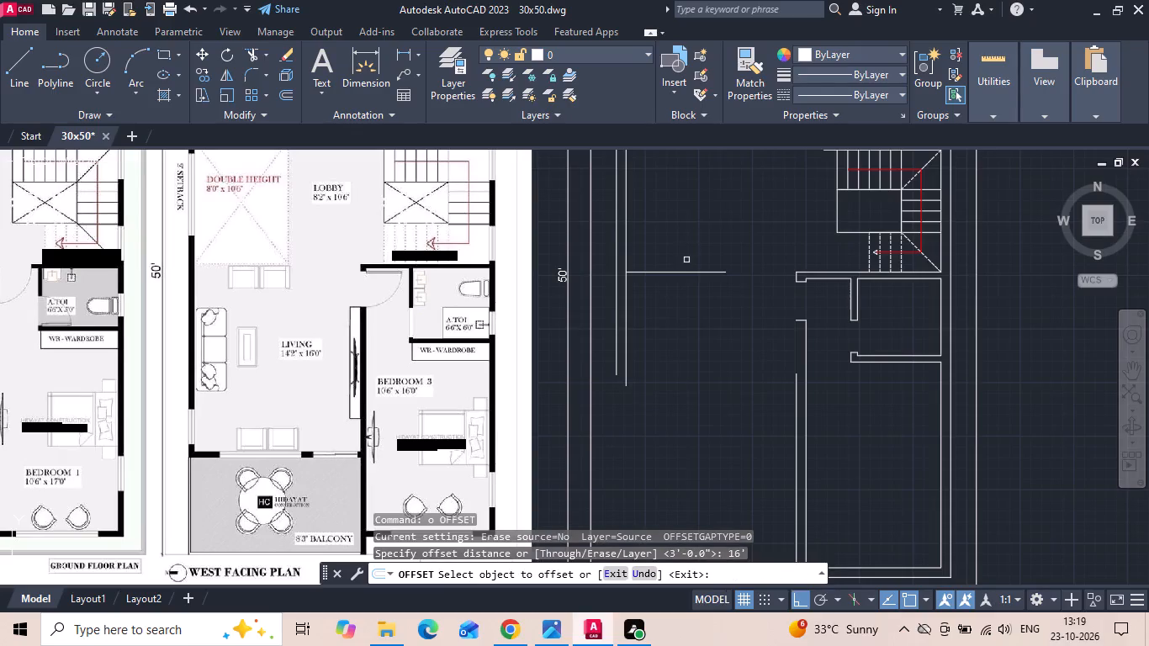
{"action": "left_click_drag", "start_coordinate": [680, 270], "coordinate": [681, 291]}
{"action": "left_click", "coordinate": [680, 423]}
{"action": "middle_click_drag", "start_coordinate": [682, 405], "coordinate": [682, 365]}
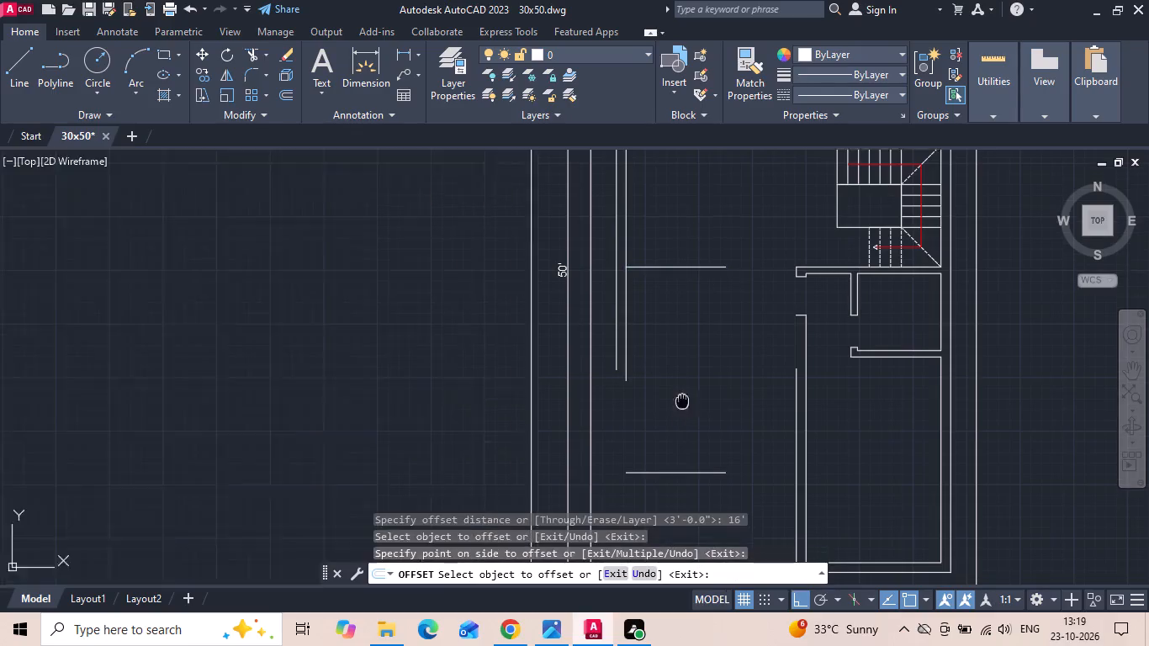
{"action": "middle_click_drag", "start_coordinate": [682, 365], "coordinate": [682, 345]}
{"action": "key", "text": "Escape"}
Offset the new lower living room line 9" downward to form the wall between living room and balcony.
{"action": "type", "text": "o"}
{"action": "key", "text": "space"}
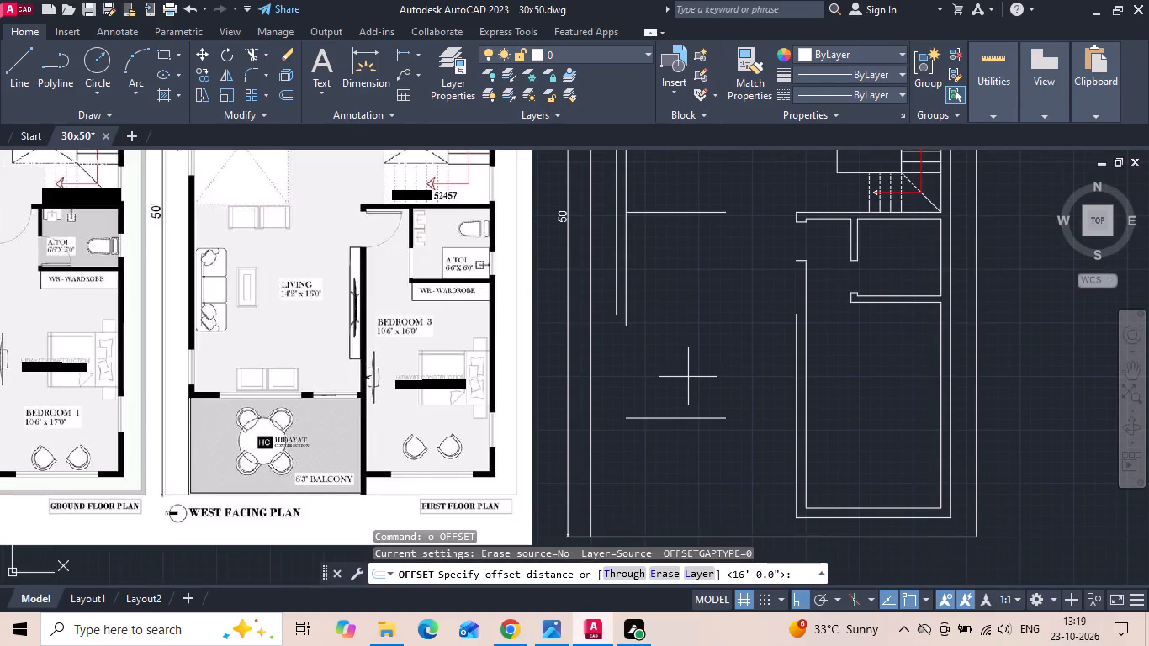
{"action": "type", "text": "9"}
{"action": "key", "text": "space"}
{"action": "middle_click_drag", "start_coordinate": [689, 347], "coordinate": [689, 318]}
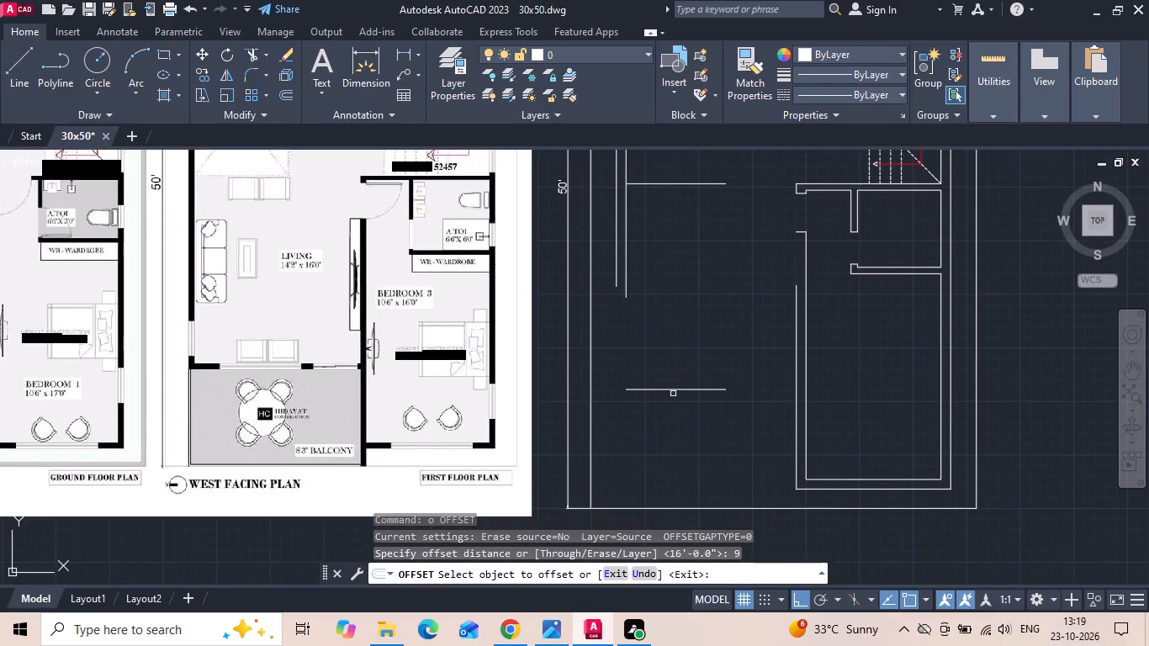
{"action": "left_click", "coordinate": [673, 390]}
{"action": "left_click", "coordinate": [662, 418]}
{"action": "key", "text": "Escape"}
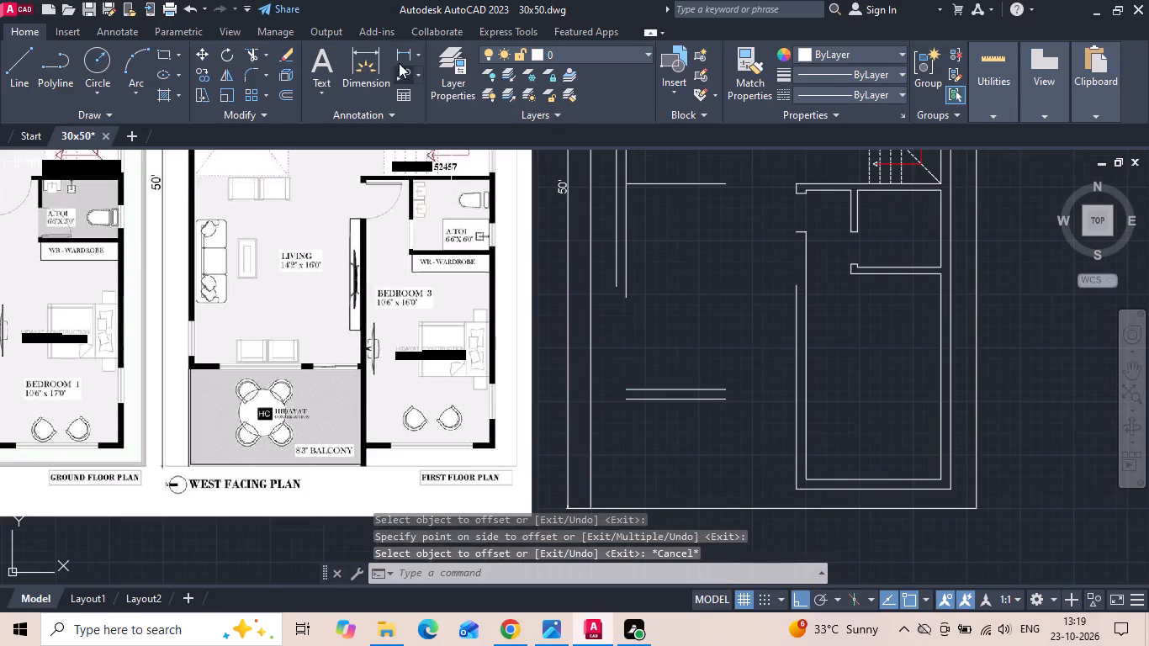
Measure the balcony's depth from the underside of the new wall to the front plot line.
{"action": "left_click", "coordinate": [400, 56]}
{"action": "scroll", "coordinate": [314, 495], "scroll_direction": "up", "scroll_amount": 2}
{"action": "scroll", "coordinate": [275, 383], "scroll_direction": "down", "scroll_amount": 1}
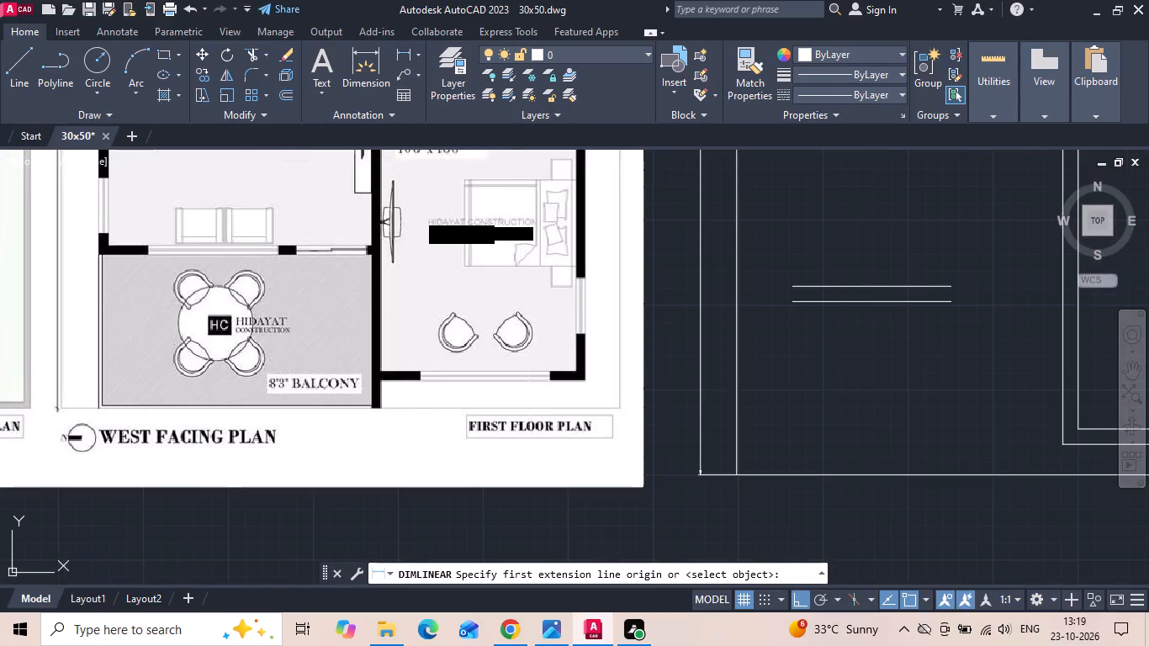
{"action": "left_click_drag", "start_coordinate": [835, 300], "coordinate": [836, 310]}
{"action": "left_click", "coordinate": [840, 471]}
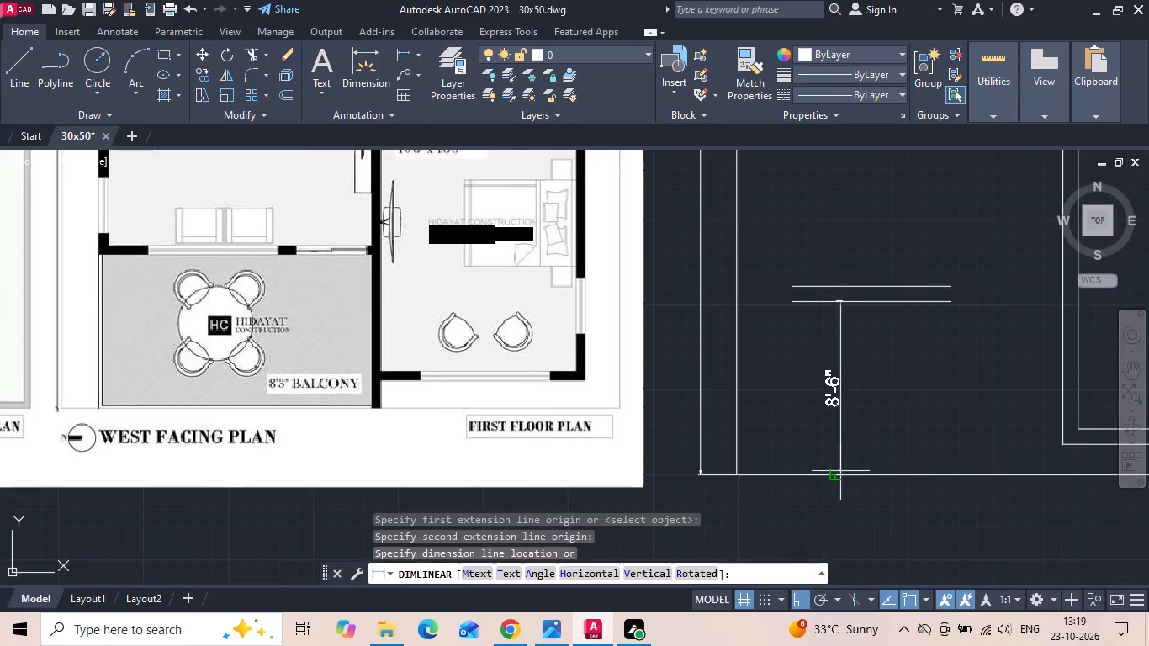
{"action": "scroll", "coordinate": [846, 368], "scroll_direction": "up", "scroll_amount": 2}
{"action": "scroll", "coordinate": [846, 368], "scroll_direction": "down", "scroll_amount": 2}
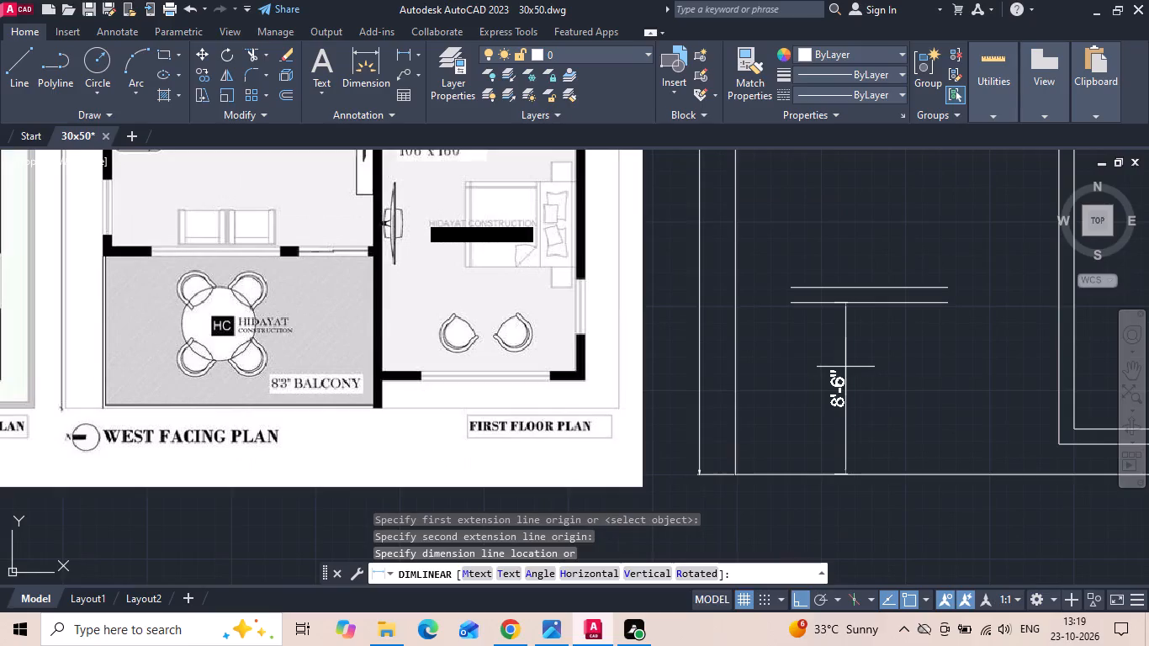
{"action": "scroll", "coordinate": [837, 377], "scroll_direction": "down", "scroll_amount": 1}
{"action": "key", "text": "Escape"}
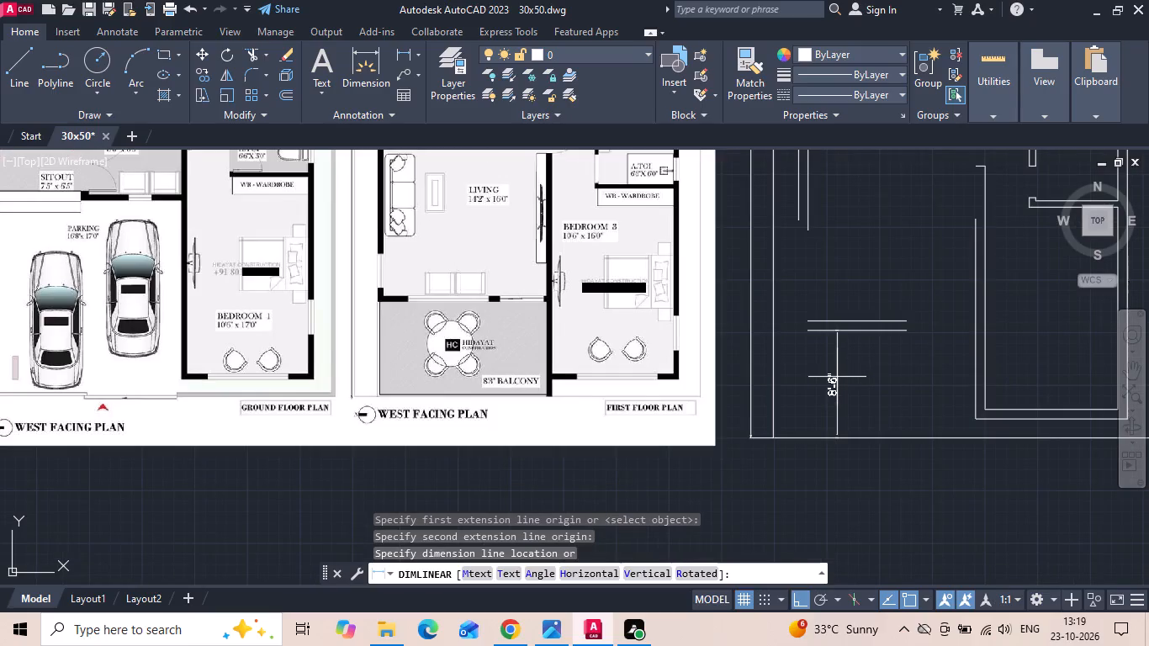
Extend the left outer wall lines down and the new living-balcony wall lines across to the outer and bedroom walls.
{"action": "middle_click_drag", "start_coordinate": [853, 376], "coordinate": [840, 377]}
{"action": "type", "text": "ex"}
{"action": "key", "text": "space"}
{"action": "left_click_drag", "start_coordinate": [775, 214], "coordinate": [806, 200]}
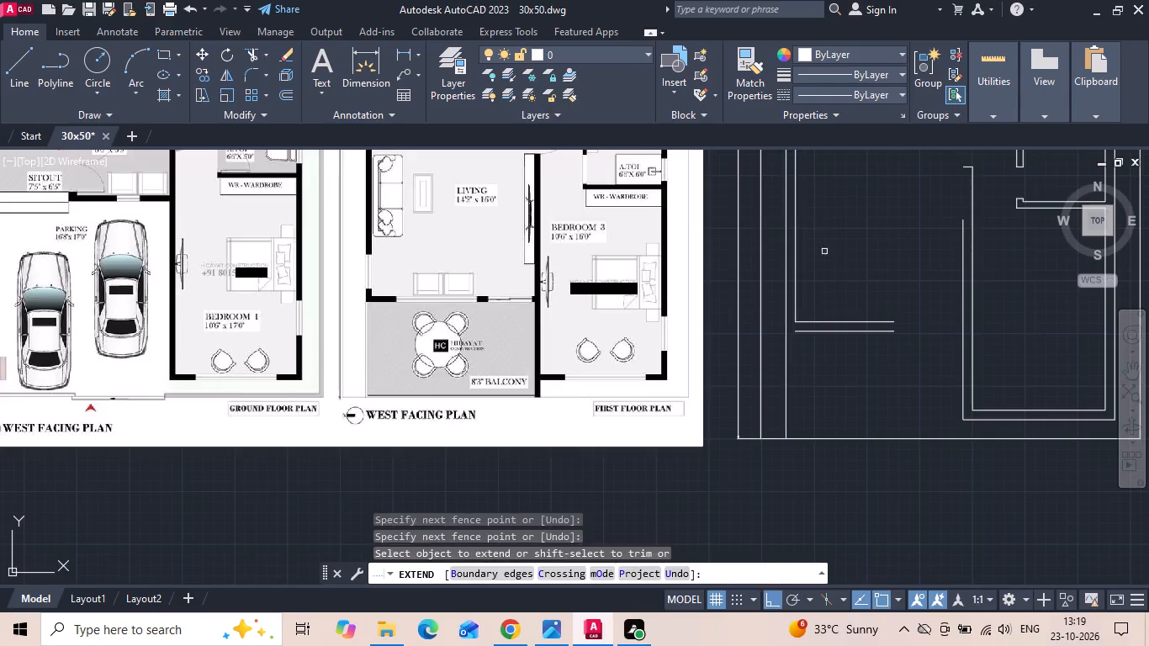
{"action": "left_click_drag", "start_coordinate": [840, 299], "coordinate": [840, 343]}
{"action": "left_click_drag", "start_coordinate": [850, 345], "coordinate": [867, 270]}
Extend the bedroom wall's left face up to the door opening and both its lines down to the front plot line.
{"action": "left_click", "coordinate": [964, 246]}
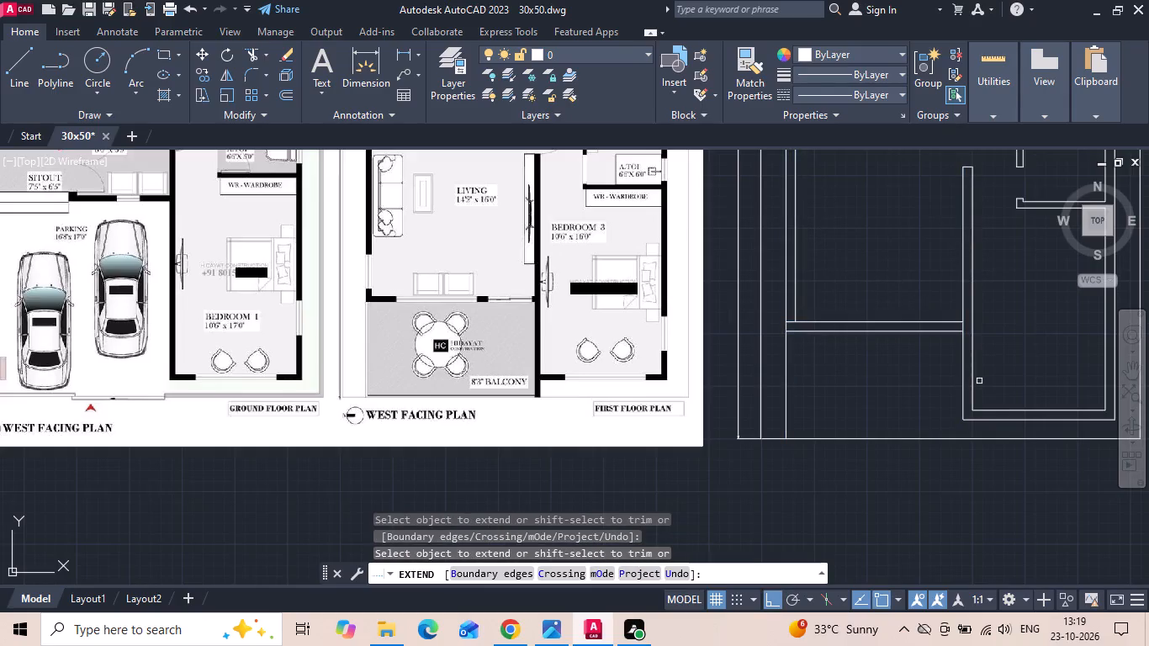
{"action": "left_click_drag", "start_coordinate": [981, 385], "coordinate": [961, 380]}
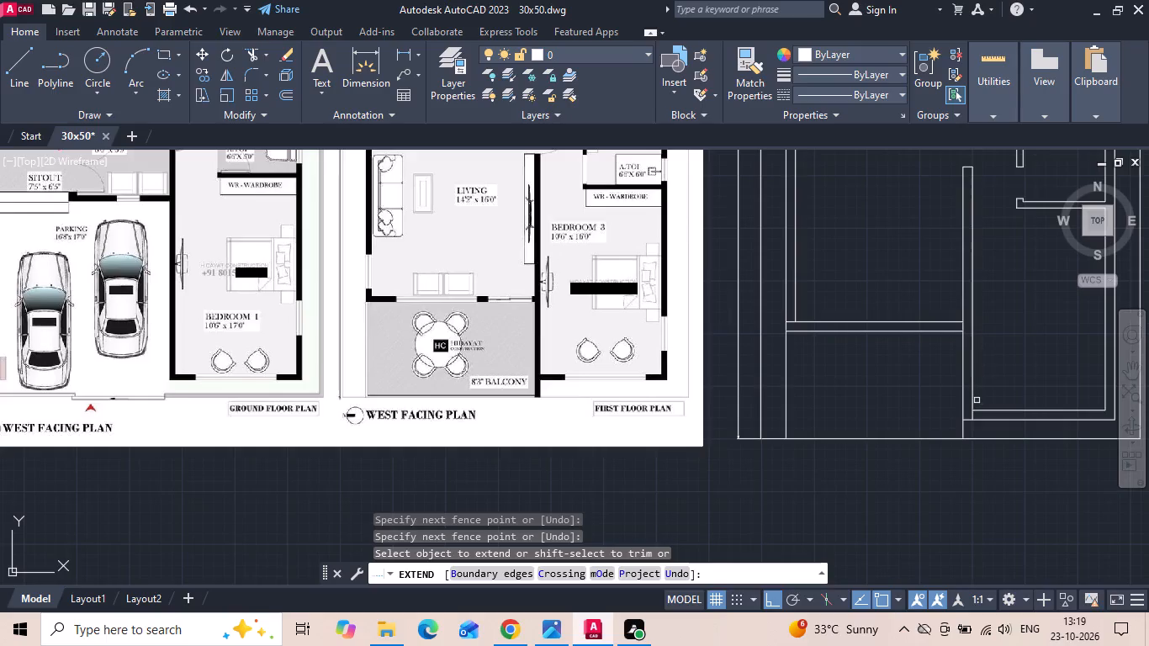
{"action": "left_click", "coordinate": [973, 405]}
{"action": "middle_click_drag", "start_coordinate": [855, 409], "coordinate": [793, 396]}
{"action": "key", "text": "Escape"}
Offset the left outer wall line 3" inward to form the balcony's side parapet.
{"action": "type", "text": "o 3"}
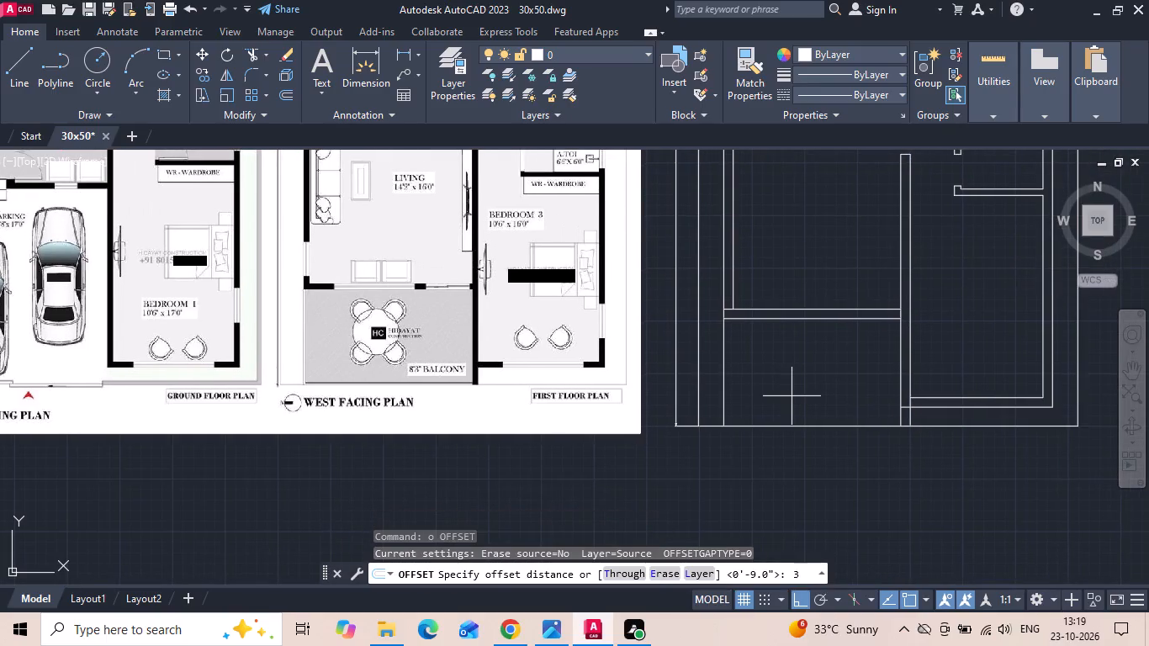
{"action": "key", "text": "space"}
{"action": "left_click_drag", "start_coordinate": [725, 379], "coordinate": [736, 373]}
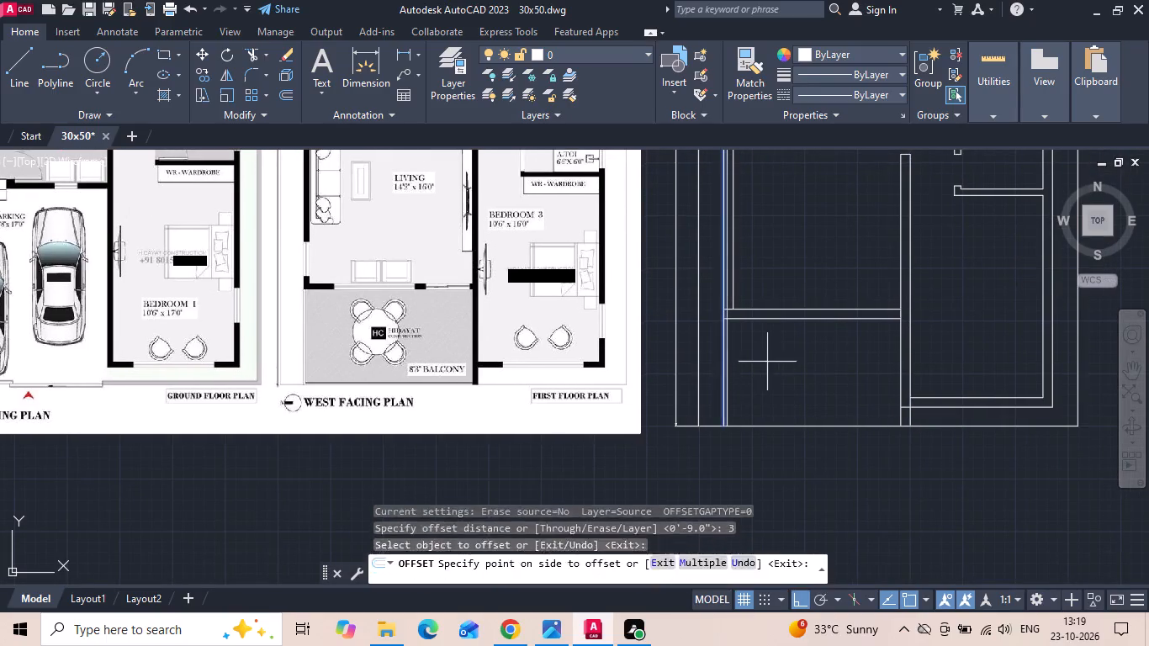
{"action": "left_click", "coordinate": [767, 362]}
{"action": "scroll", "coordinate": [829, 383], "scroll_direction": "up", "scroll_amount": 1}
{"action": "key", "text": "Escape"}
Draw the balcony's front parapet line 3" above the plot line, from the side parapet across past the bedroom wall.
{"action": "key", "text": "l"}
{"action": "key", "text": "space"}
{"action": "scroll", "coordinate": [697, 458], "scroll_direction": "up", "scroll_amount": 2}
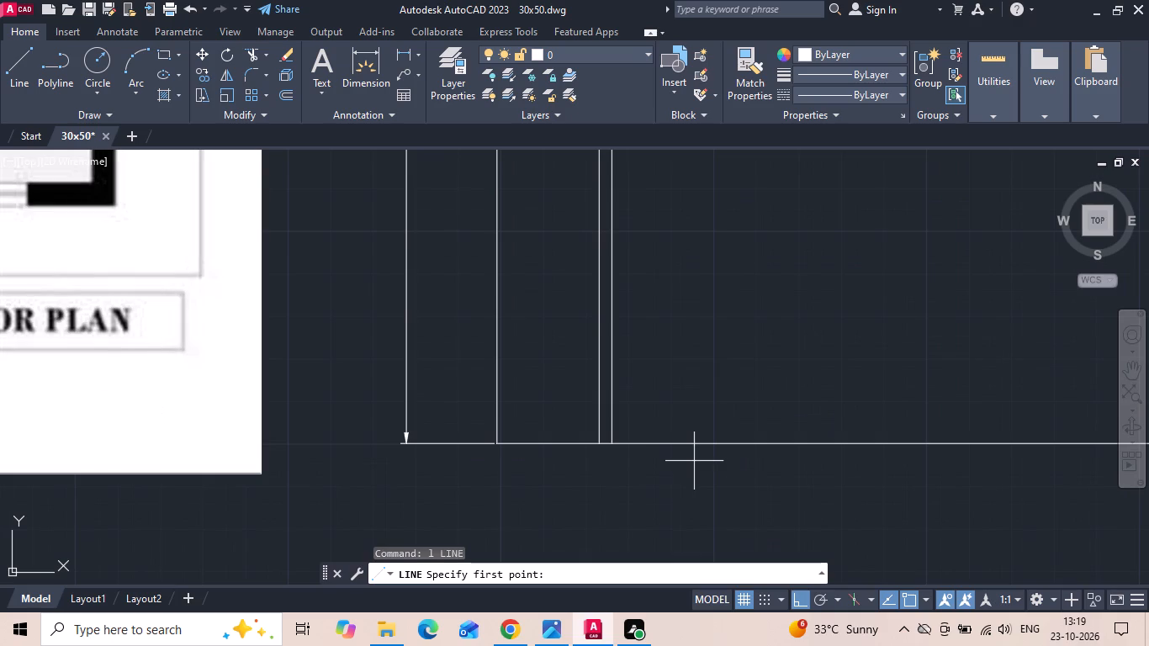
{"action": "left_click_drag", "start_coordinate": [612, 442], "coordinate": [613, 413]}
{"action": "type", "text": "3"}
{"action": "key", "text": "space"}
{"action": "middle_click_drag", "start_coordinate": [802, 382], "coordinate": [436, 401]}
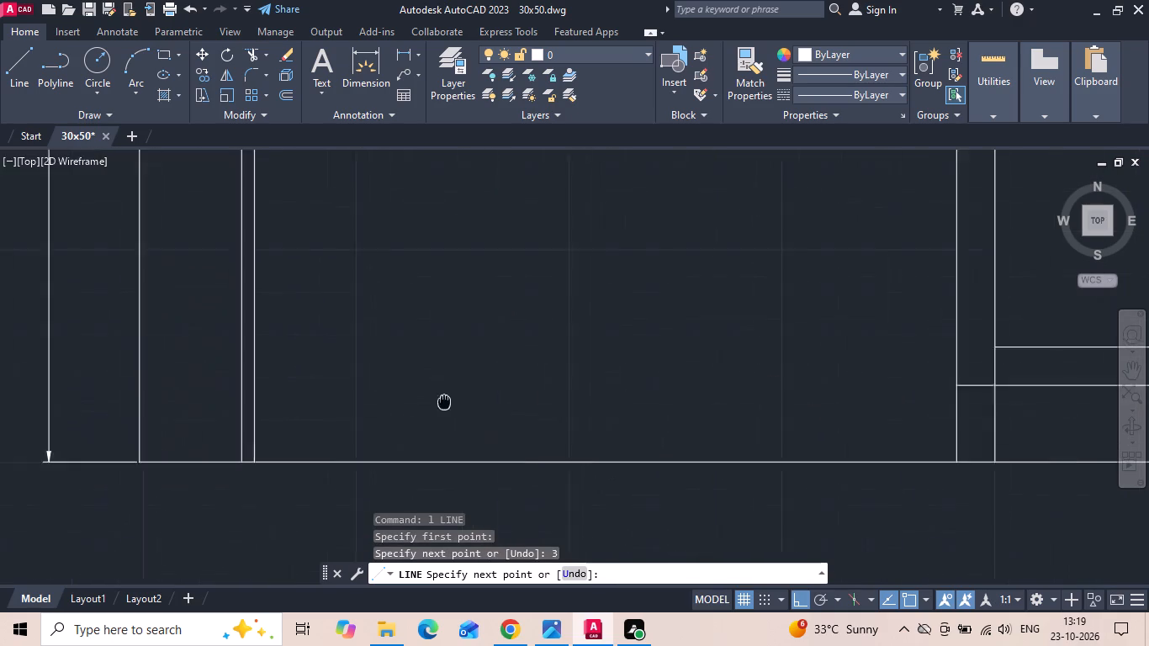
{"action": "middle_click_drag", "start_coordinate": [436, 401], "coordinate": [422, 401]}
{"action": "scroll", "coordinate": [420, 401], "scroll_direction": "down", "scroll_amount": 1}
{"action": "scroll", "coordinate": [766, 395], "scroll_direction": "up", "scroll_amount": 1}
{"action": "left_click", "coordinate": [834, 425]}
{"action": "key", "text": "Escape"}
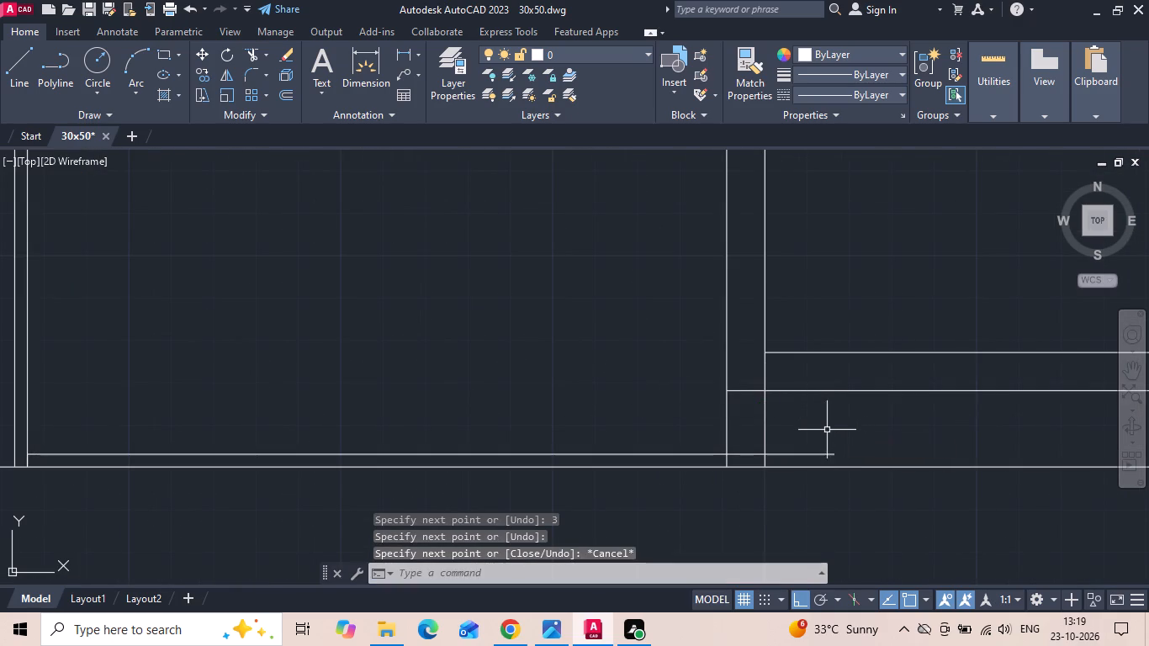
Trim the front parapet line beyond the balcony and the overlapping lines inside the bedroom wall's lower corner.
{"action": "key", "text": "t"}
{"action": "key", "text": "r"}
{"action": "key", "text": "space"}
{"action": "left_click", "coordinate": [741, 454]}
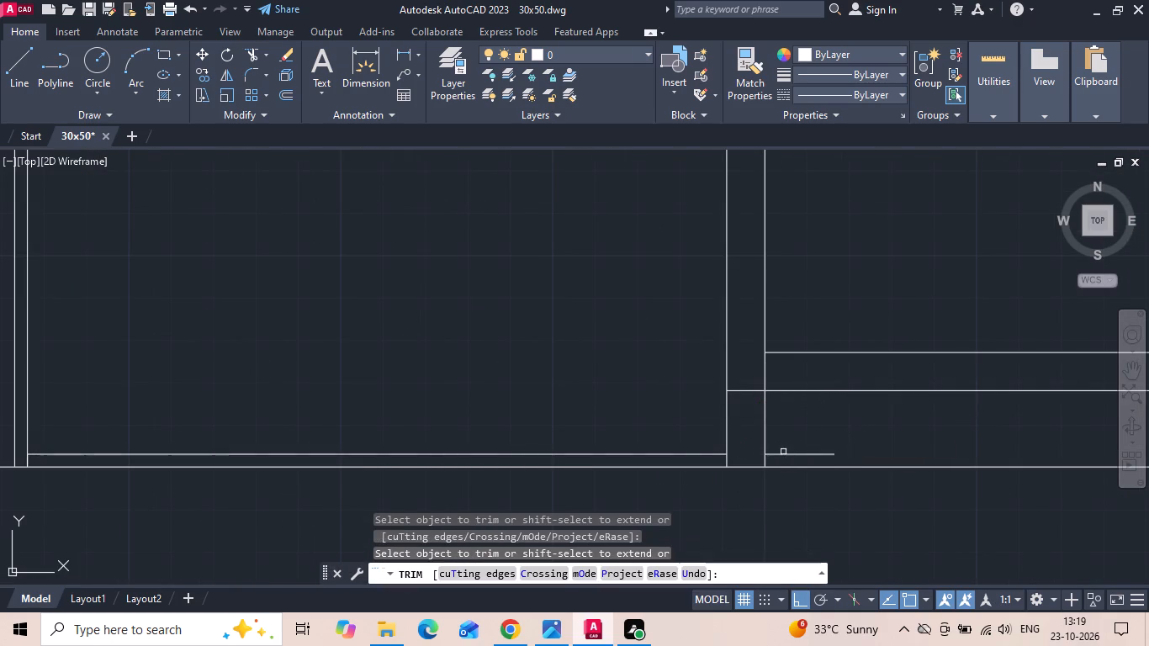
{"action": "left_click", "coordinate": [783, 453]}
{"action": "left_click_drag", "start_coordinate": [745, 424], "coordinate": [775, 369]}
{"action": "scroll", "coordinate": [699, 461], "scroll_direction": "down", "scroll_amount": 1}
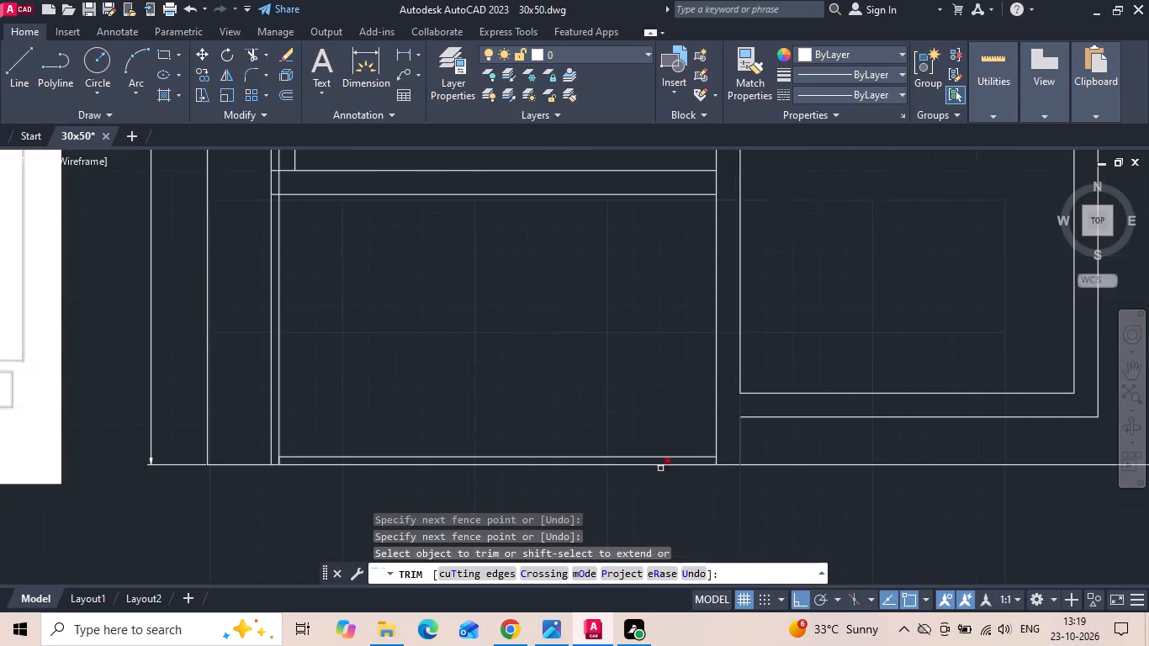
Trim the side parapet line inside and above the living-balcony wall, and its stub below the front parapet corner.
{"action": "left_click", "coordinate": [277, 186]}
{"action": "left_click", "coordinate": [280, 161]}
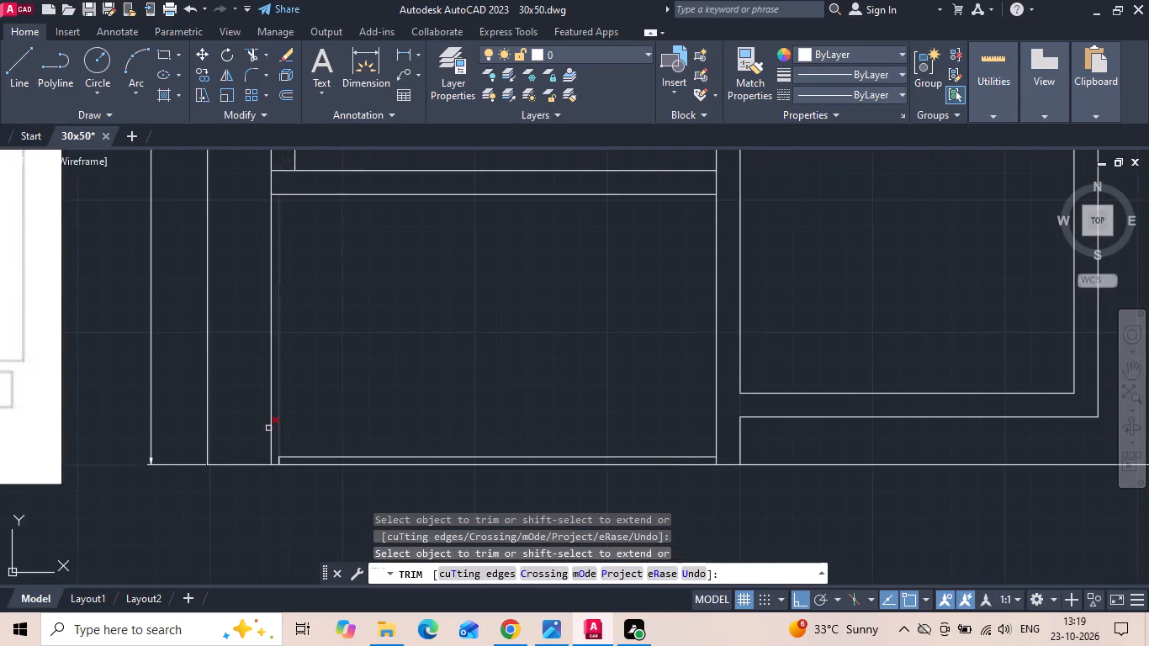
{"action": "scroll", "coordinate": [274, 466], "scroll_direction": "up", "scroll_amount": 2}
{"action": "left_click", "coordinate": [285, 455]}
{"action": "left_click", "coordinate": [275, 453]}
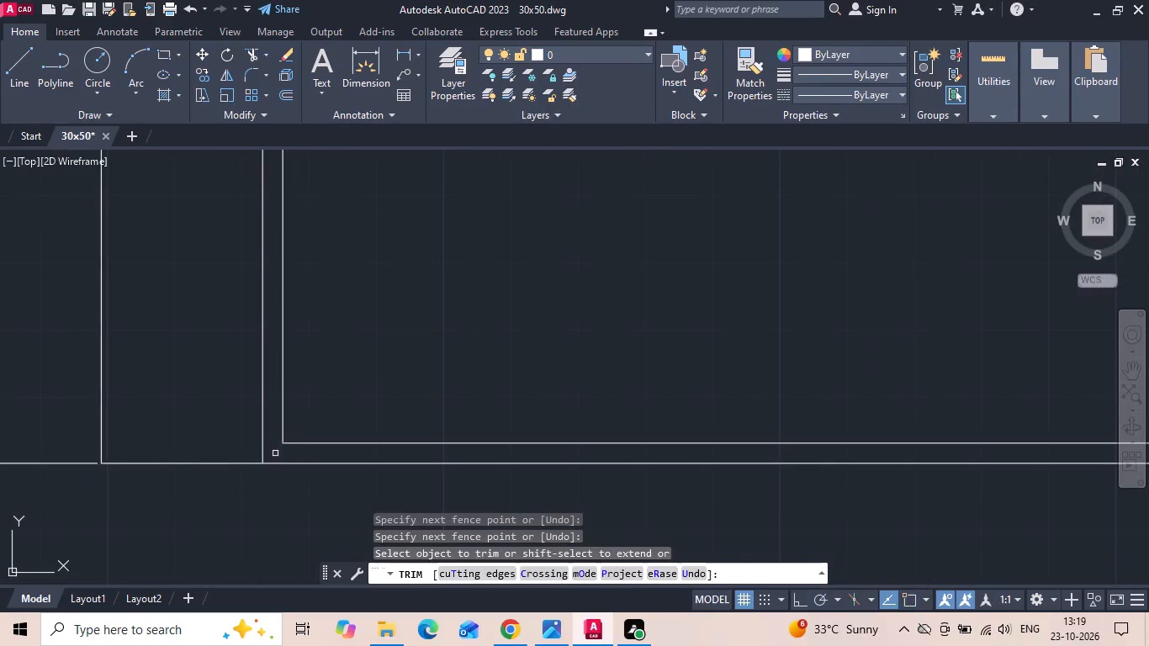
{"action": "scroll", "coordinate": [361, 486], "scroll_direction": "down", "scroll_amount": 4}
{"action": "middle_click_drag", "start_coordinate": [437, 348], "coordinate": [458, 348]}
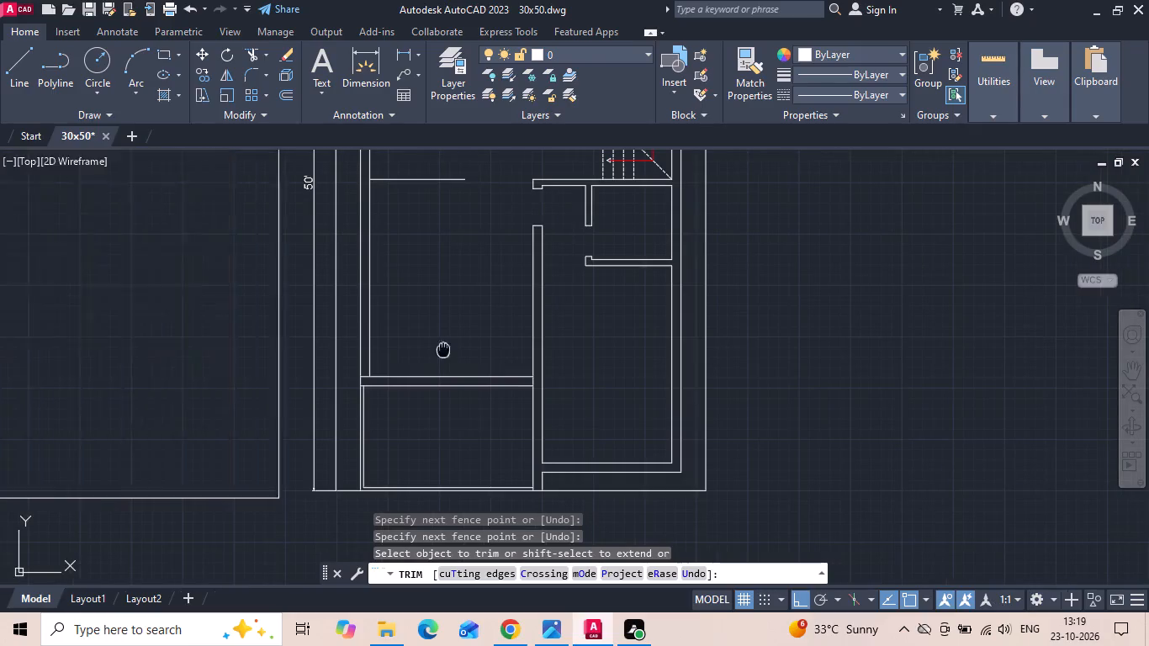
{"action": "middle_click_drag", "start_coordinate": [458, 348], "coordinate": [721, 331]}
{"action": "key", "text": "Escape"}
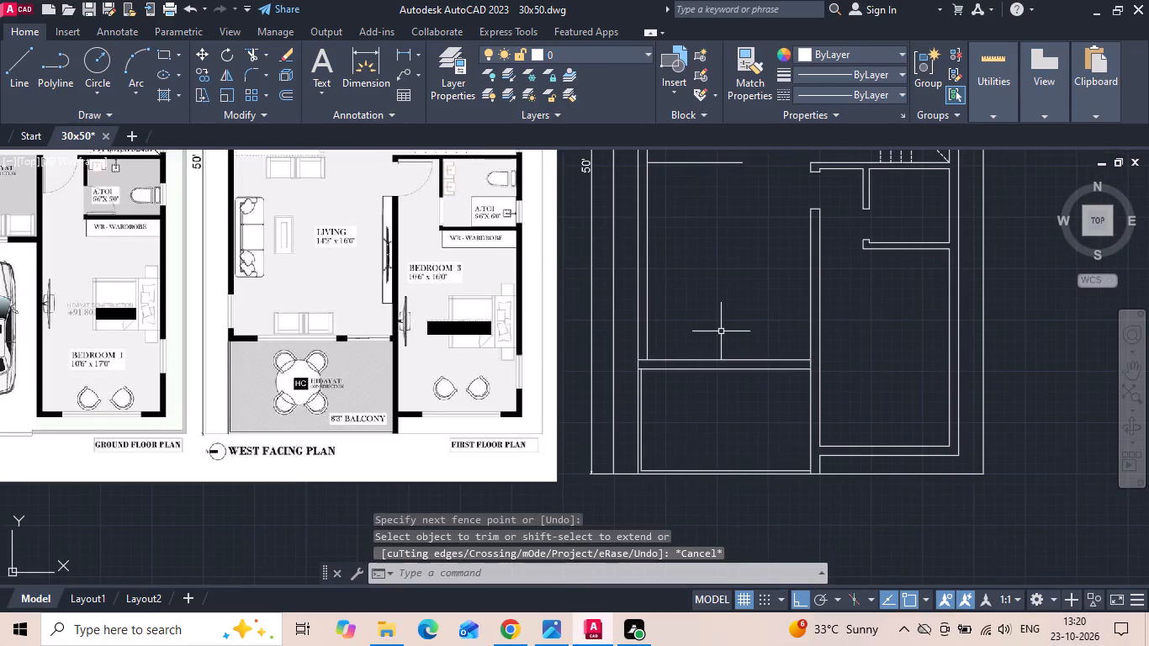
Erase the former sitout's leftover upper wall line between the lobby and the living room.
{"action": "middle_click_drag", "start_coordinate": [714, 323], "coordinate": [717, 406]}
{"action": "middle_click_drag", "start_coordinate": [695, 344], "coordinate": [712, 442]}
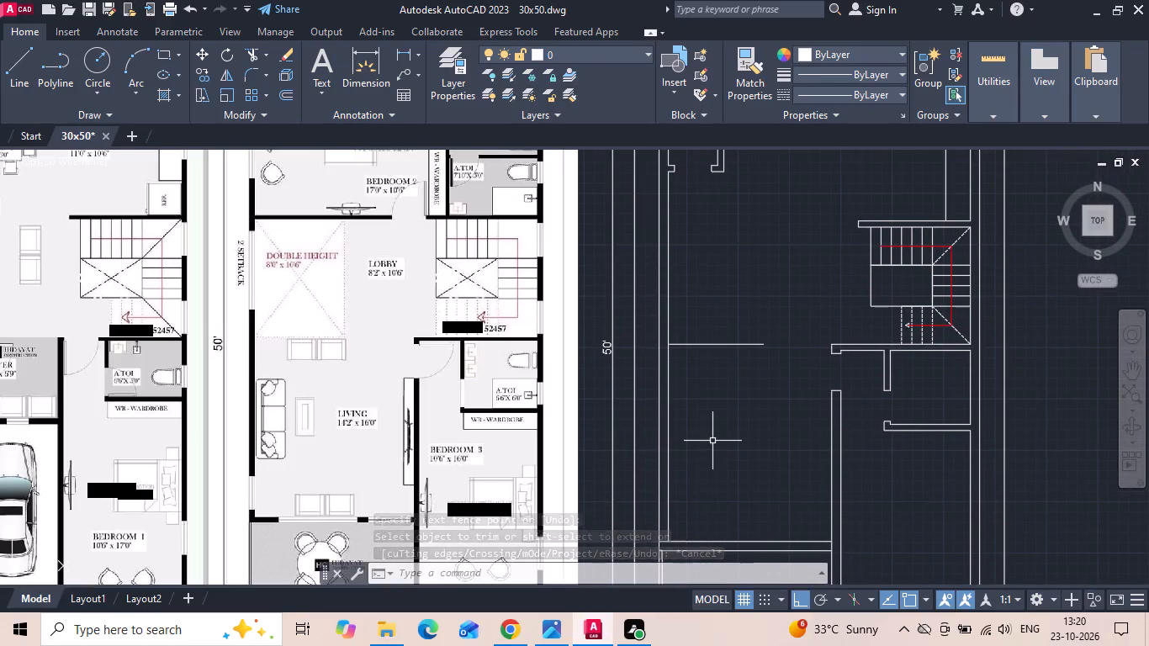
{"action": "left_click_drag", "start_coordinate": [738, 371], "coordinate": [730, 318]}
{"action": "left_click", "coordinate": [729, 310]}
{"action": "key", "text": "Delete"}
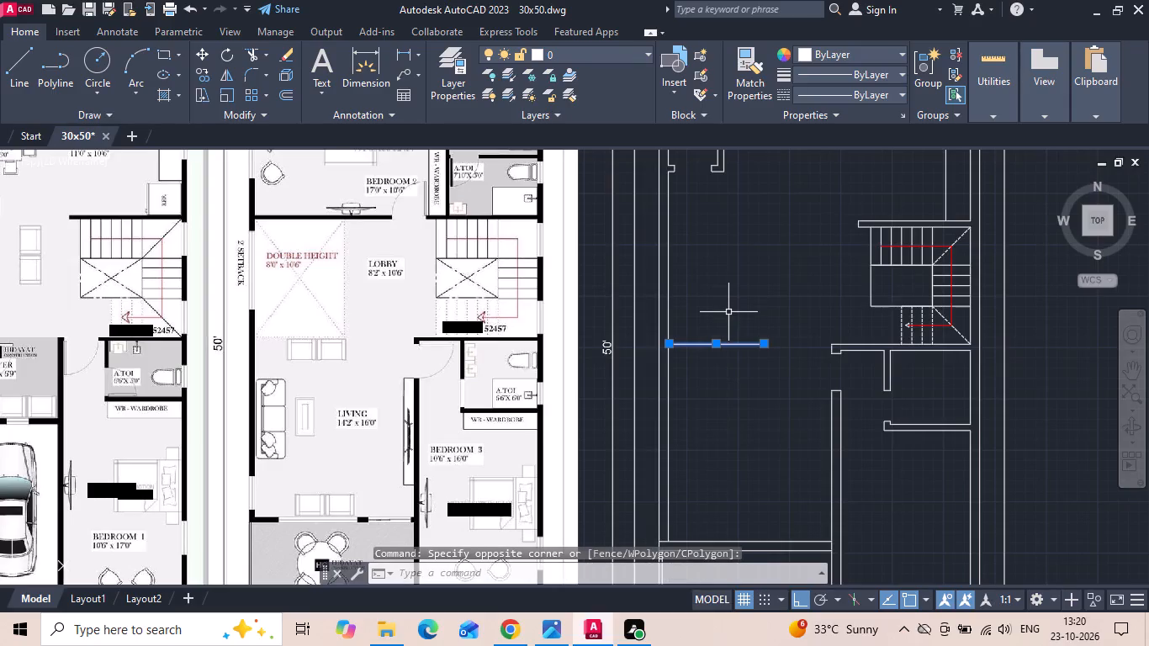
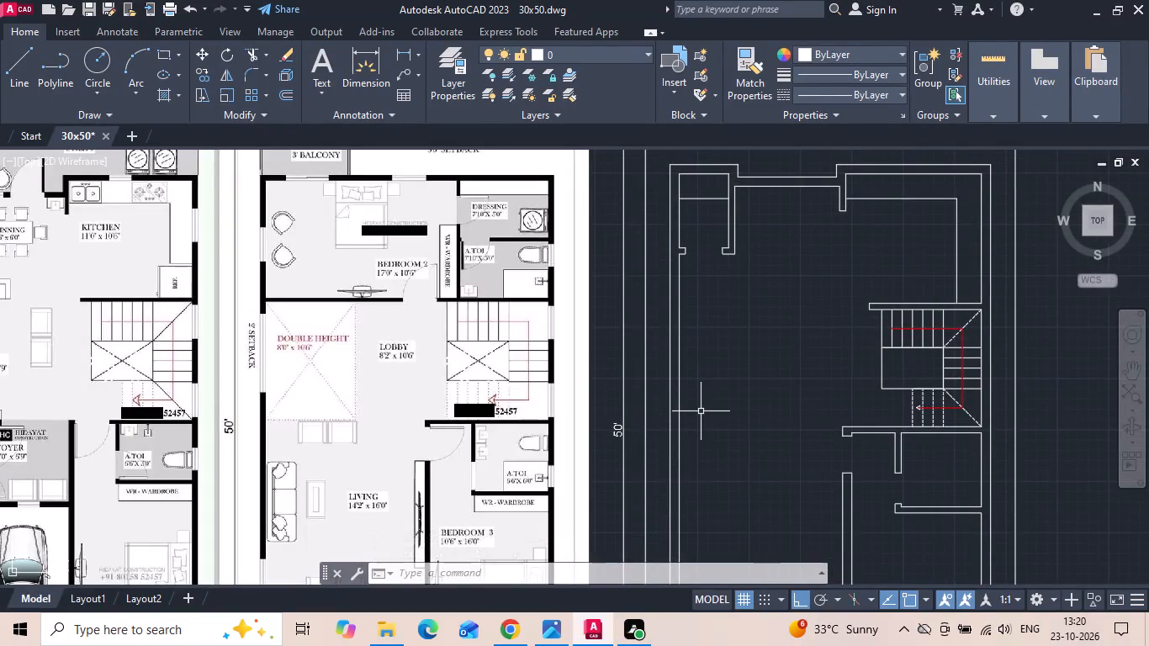
Erase the recessed rear wall segment, the small upper-left room's walls and the inner line of the adjoining side wall.
{"action": "middle_click_drag", "start_coordinate": [727, 328], "coordinate": [728, 342]}
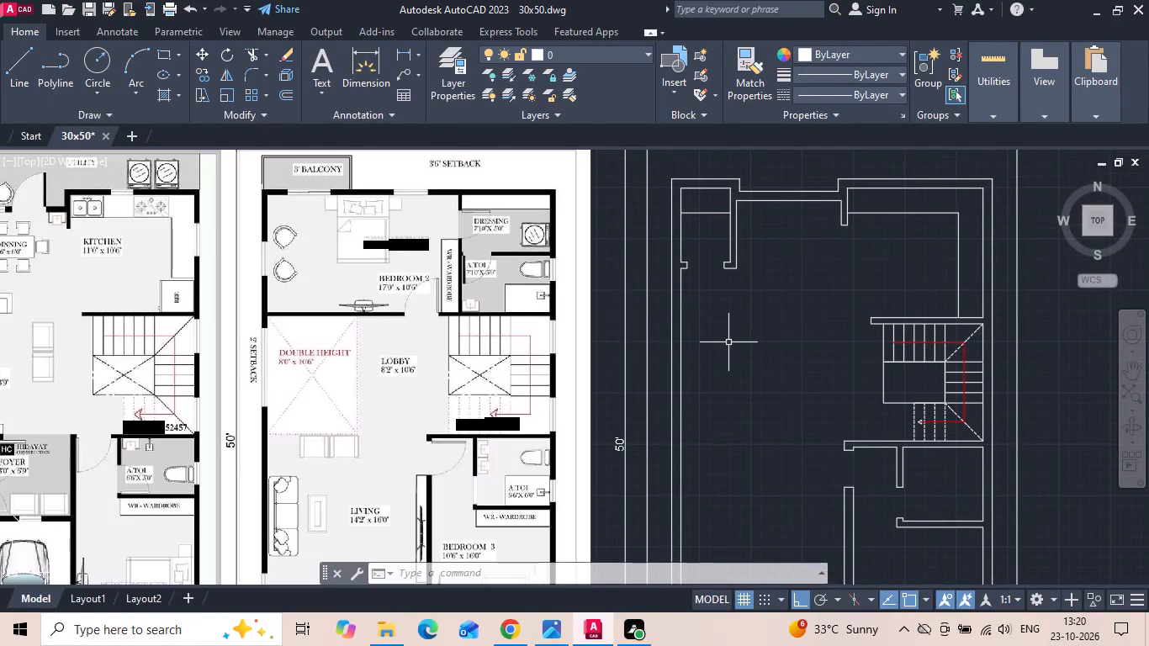
{"action": "middle_click_drag", "start_coordinate": [808, 247], "coordinate": [823, 322]}
{"action": "left_click_drag", "start_coordinate": [810, 252], "coordinate": [799, 320]}
{"action": "left_click", "coordinate": [798, 322]}
{"action": "key", "text": "Delete"}
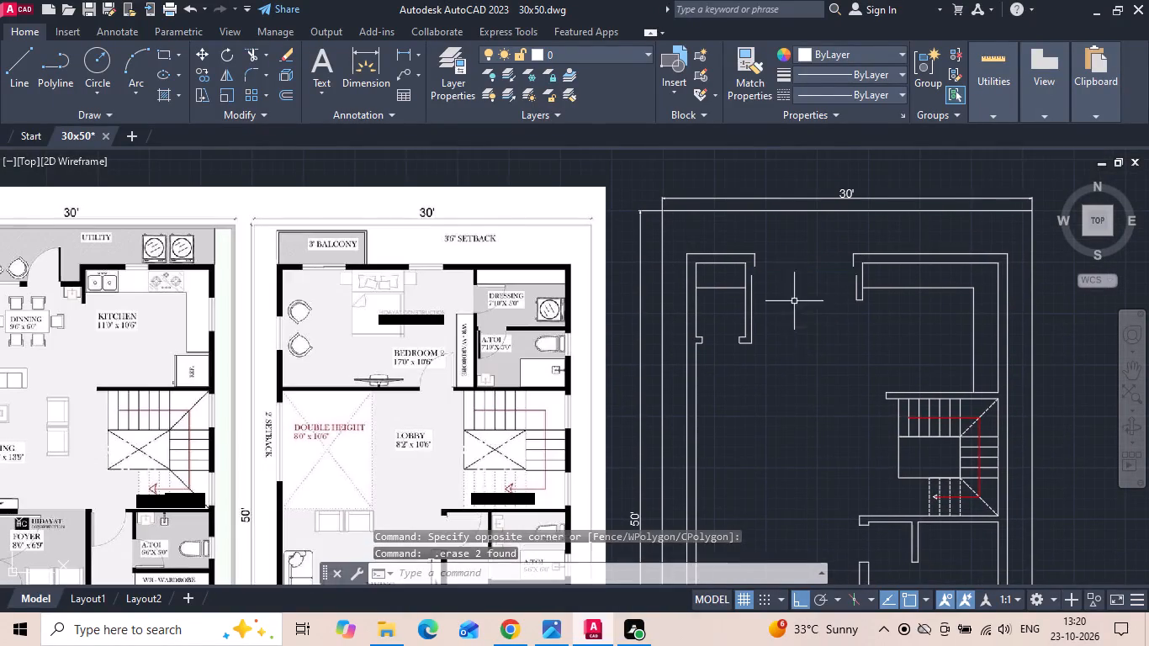
{"action": "scroll", "coordinate": [760, 248], "scroll_direction": "up", "scroll_amount": 2}
{"action": "left_click_drag", "start_coordinate": [696, 251], "coordinate": [675, 299]}
{"action": "left_click", "coordinate": [659, 329]}
{"action": "key", "text": "Delete"}
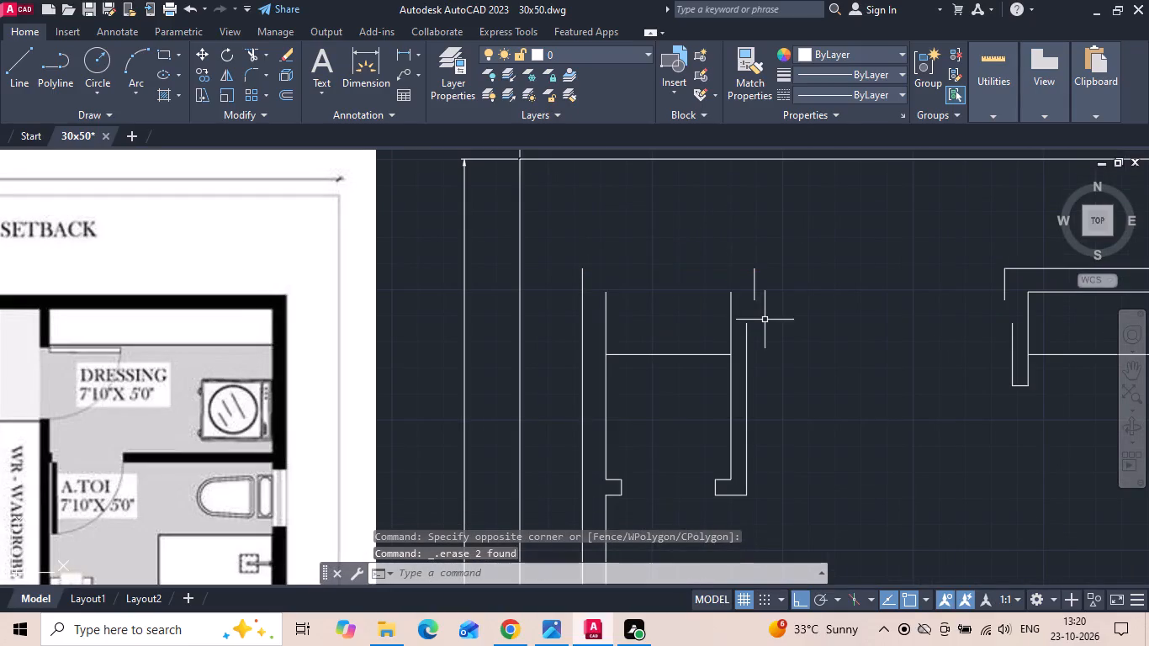
{"action": "left_click_drag", "start_coordinate": [770, 272], "coordinate": [733, 373]}
{"action": "left_click", "coordinate": [620, 510]}
{"action": "key", "text": "Delete"}
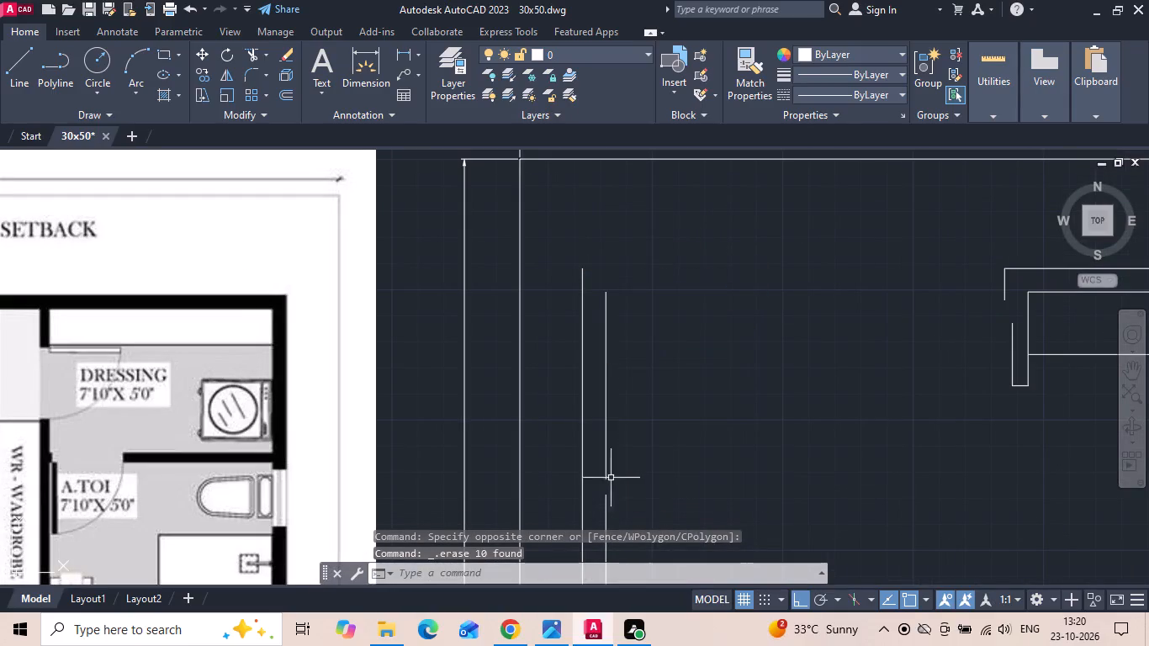
{"action": "left_click", "coordinate": [606, 460]}
{"action": "key", "text": "Delete"}
Erase the former kitchen's wall stub, its counter lines and the short end cap on the rear wall.
{"action": "scroll", "coordinate": [615, 372], "scroll_direction": "down", "scroll_amount": 2}
{"action": "scroll", "coordinate": [811, 363], "scroll_direction": "up", "scroll_amount": 2}
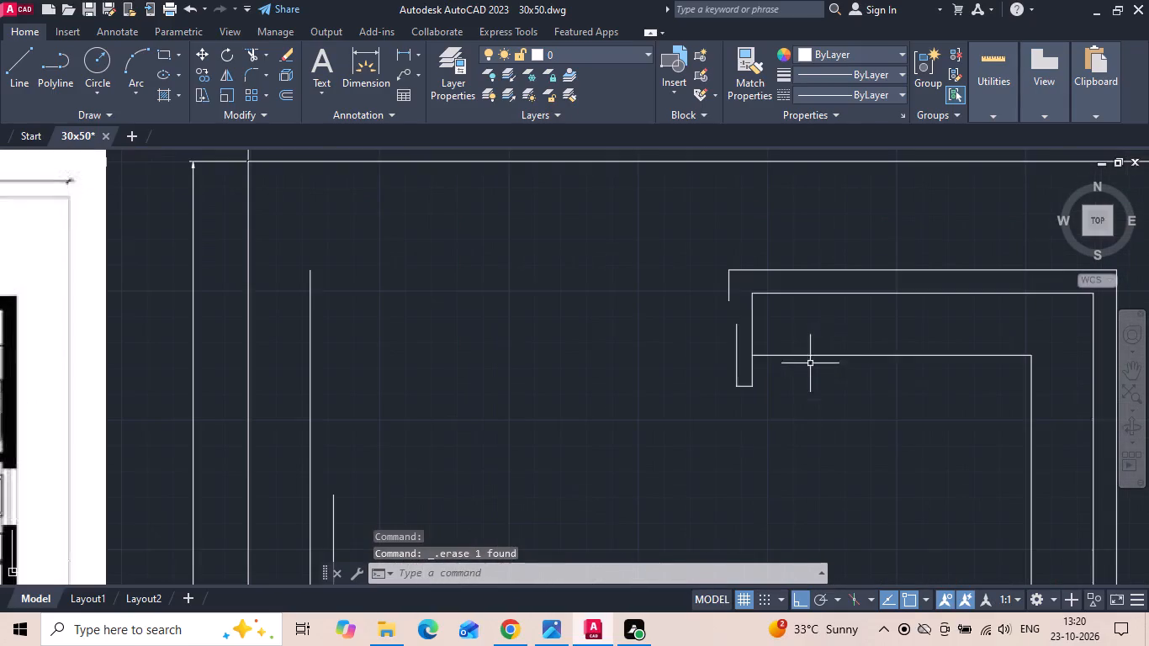
{"action": "left_click_drag", "start_coordinate": [813, 341], "coordinate": [755, 385]}
{"action": "left_click", "coordinate": [690, 419]}
{"action": "key", "text": "Delete"}
{"action": "scroll", "coordinate": [725, 377], "scroll_direction": "down", "scroll_amount": 2}
{"action": "left_click_drag", "start_coordinate": [860, 375], "coordinate": [850, 384]}
{"action": "left_click", "coordinate": [813, 391]}
{"action": "key", "text": "Delete"}
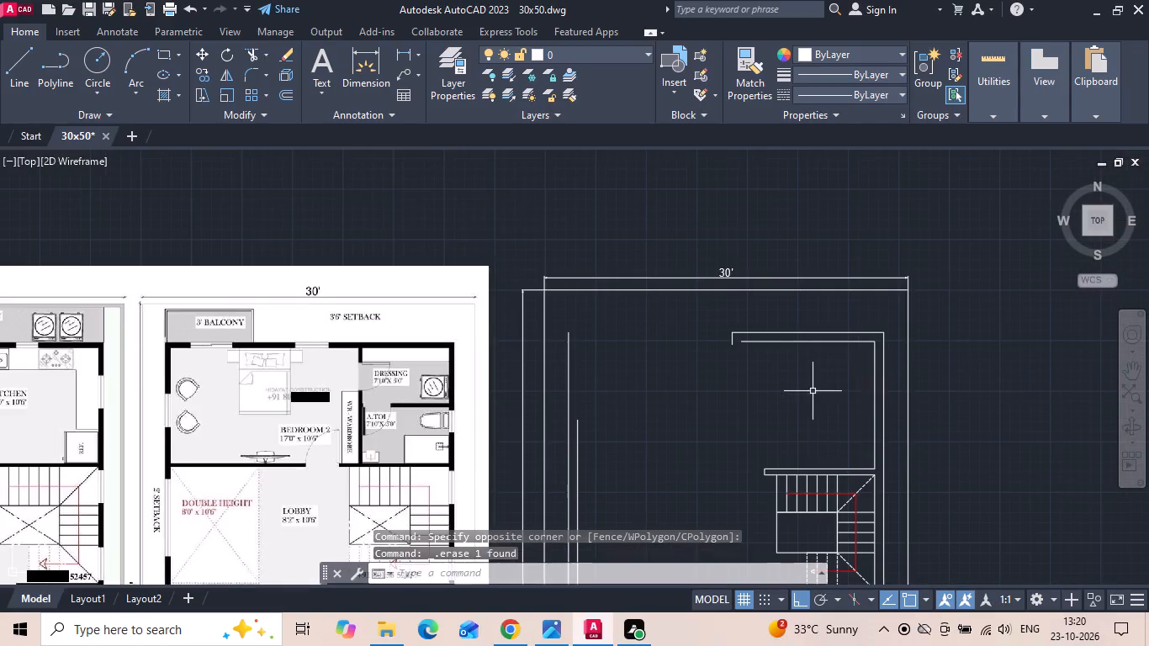
{"action": "scroll", "coordinate": [705, 378], "scroll_direction": "up", "scroll_amount": 2}
{"action": "left_click_drag", "start_coordinate": [771, 290], "coordinate": [762, 295]}
{"action": "key", "text": "Delete"}
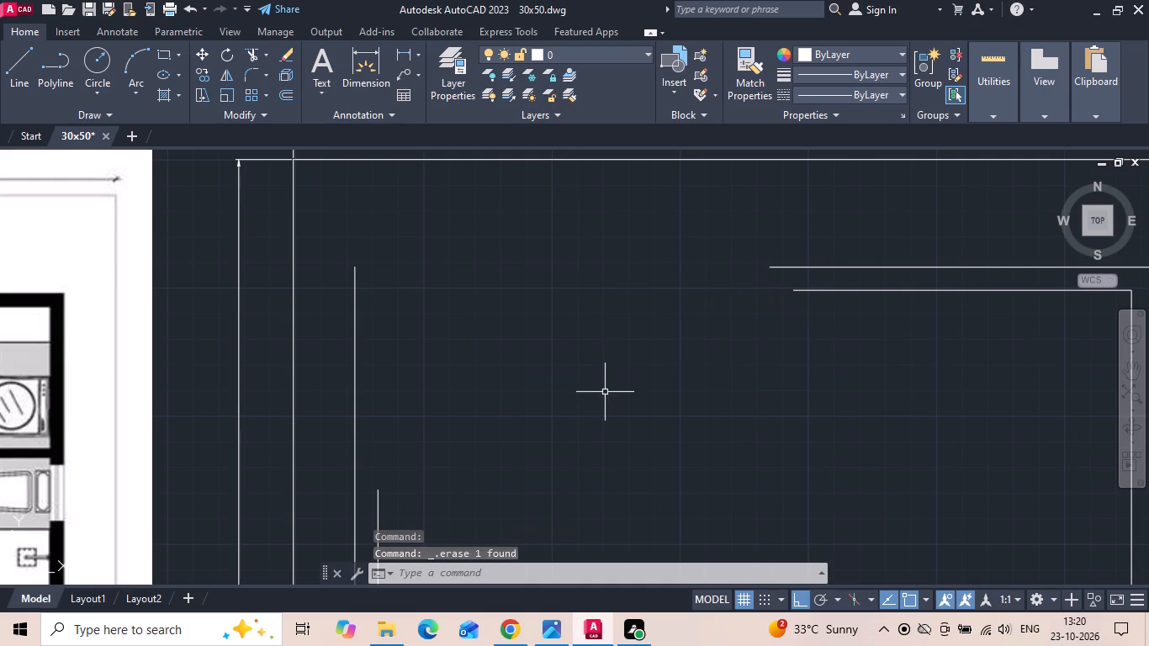
Fillet the rear wall's outer and inner lines with the matching left side wall lines into square corners.
{"action": "type", "text": "f"}
{"action": "key", "text": "space"}
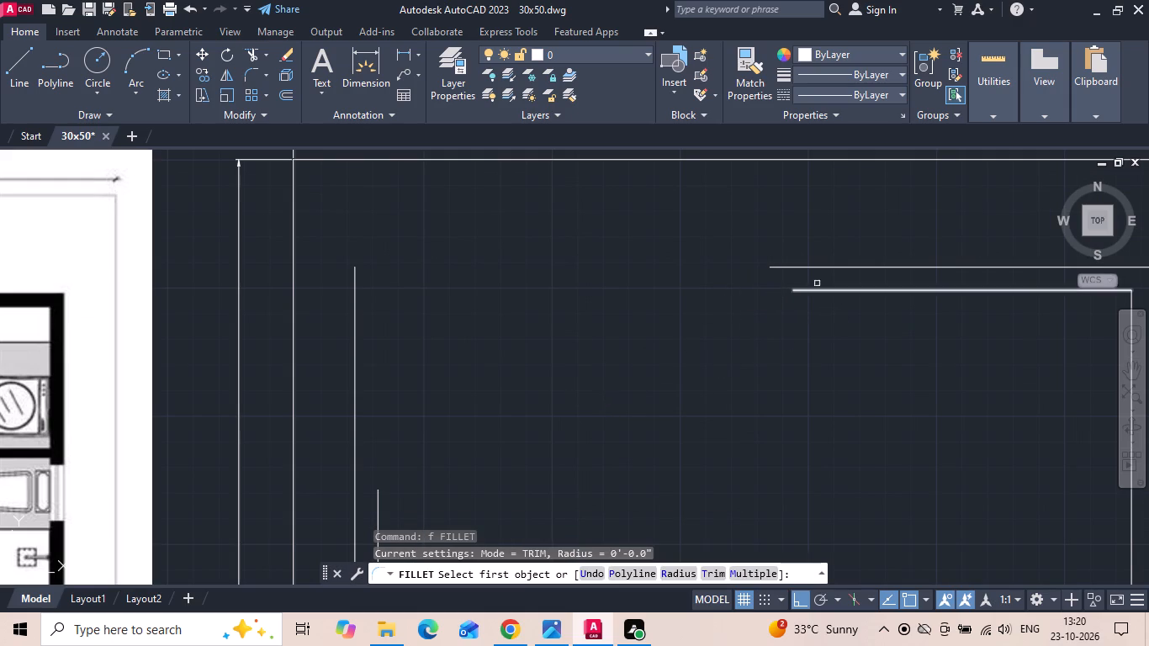
{"action": "left_click", "coordinate": [800, 264]}
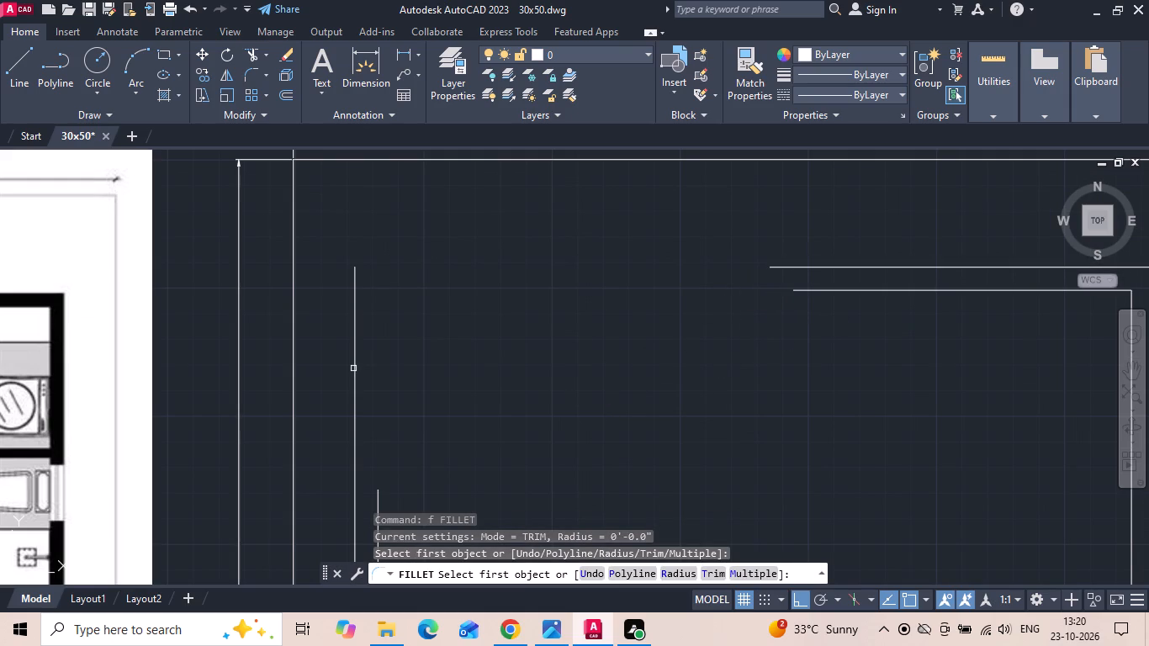
{"action": "left_click", "coordinate": [353, 365]}
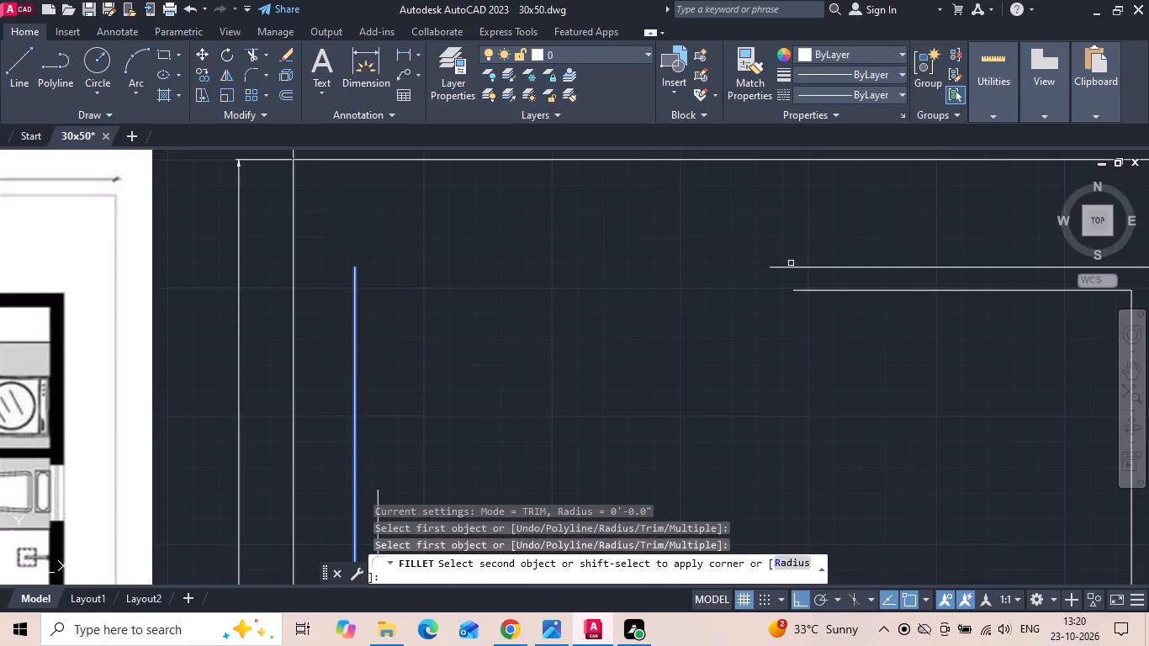
{"action": "left_click", "coordinate": [791, 267]}
{"action": "key", "text": "space"}
{"action": "left_click", "coordinate": [804, 291]}
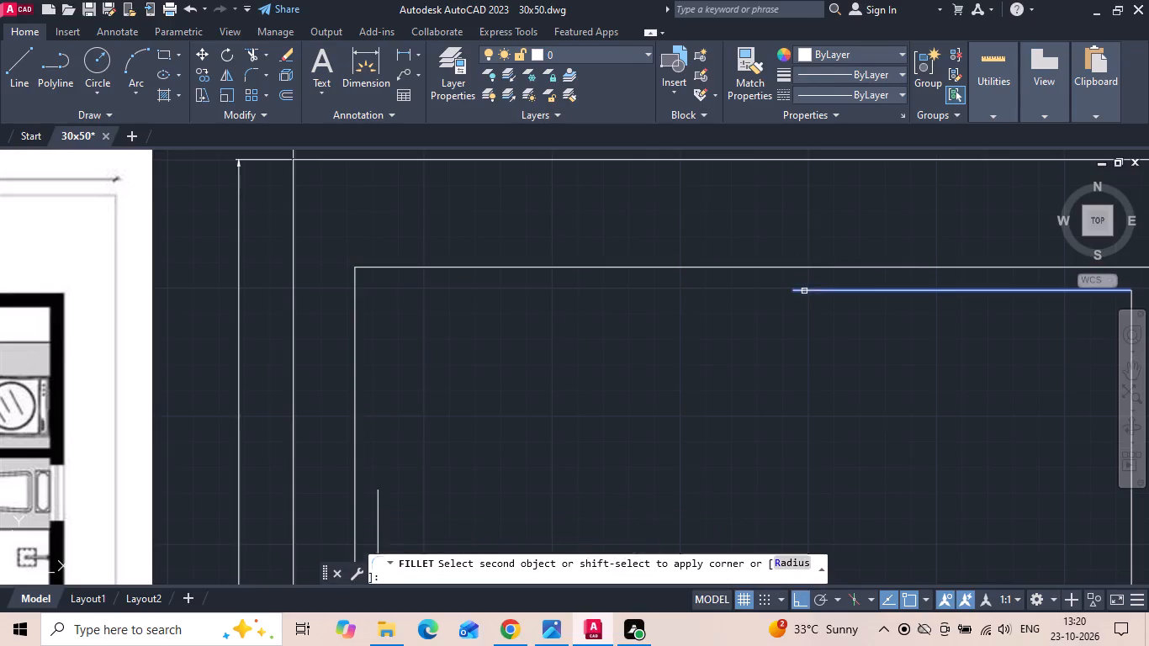
{"action": "left_click", "coordinate": [378, 498]}
{"action": "scroll", "coordinate": [719, 265], "scroll_direction": "down", "scroll_amount": 2}
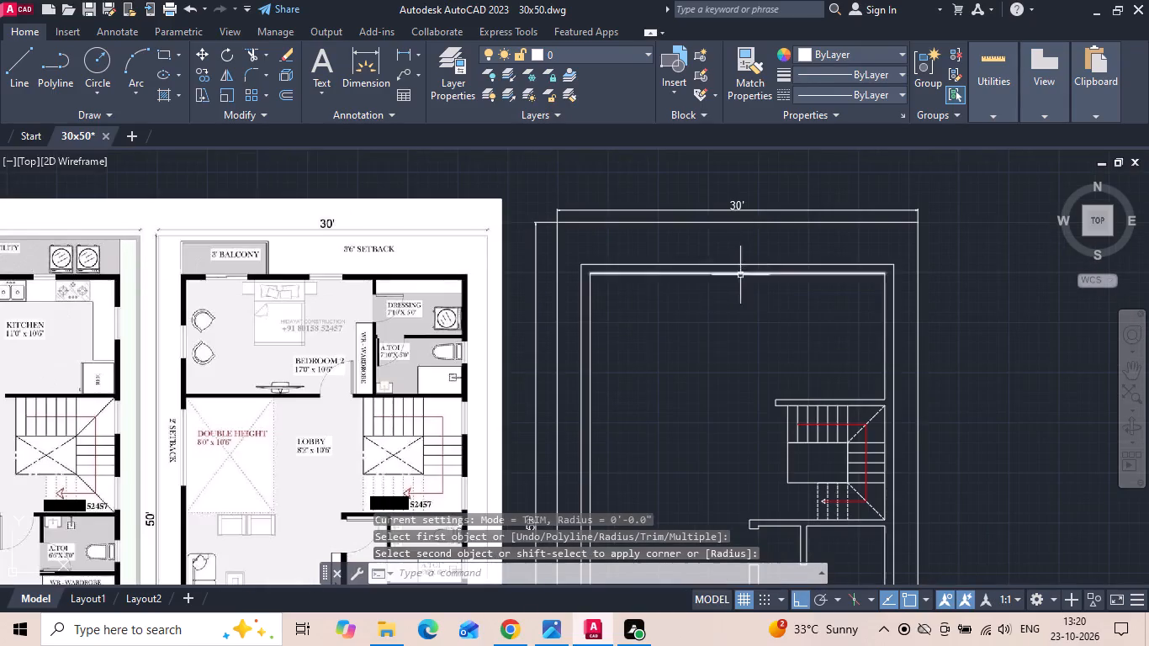
{"action": "middle_click_drag", "start_coordinate": [711, 315], "coordinate": [718, 315]}
{"action": "key", "text": "Escape"}
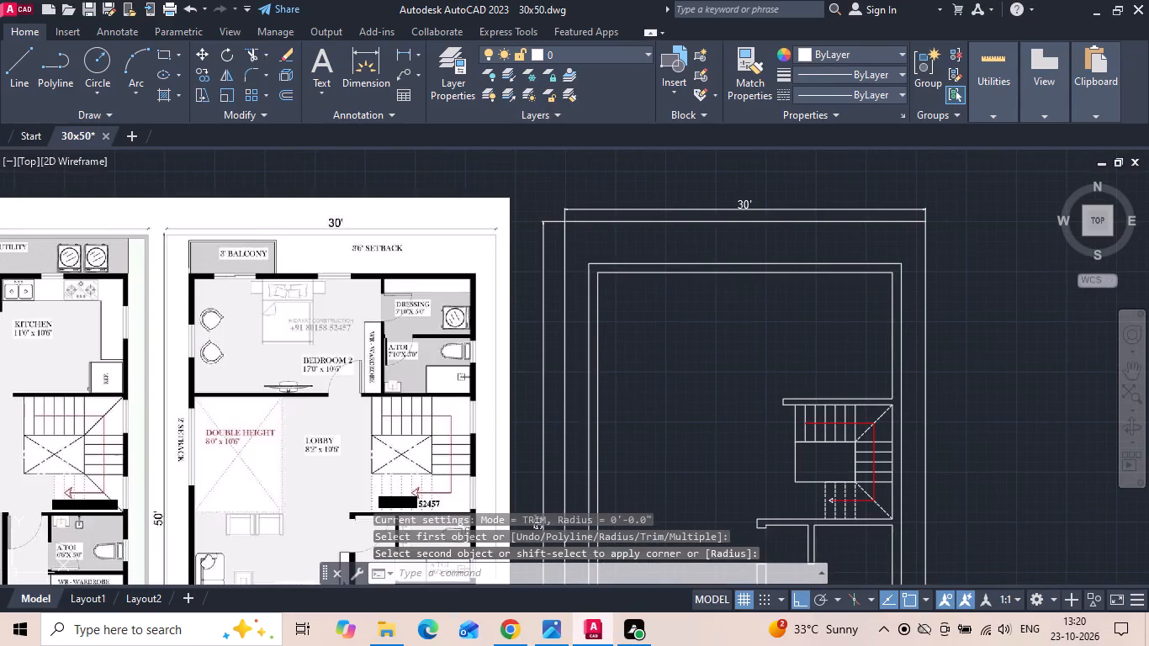
Extend both lines of the wall above the staircase across to the opposite side wall.
{"action": "type", "text": "ex"}
{"action": "key", "text": "space"}
{"action": "scroll", "coordinate": [786, 402], "scroll_direction": "up", "scroll_amount": 1}
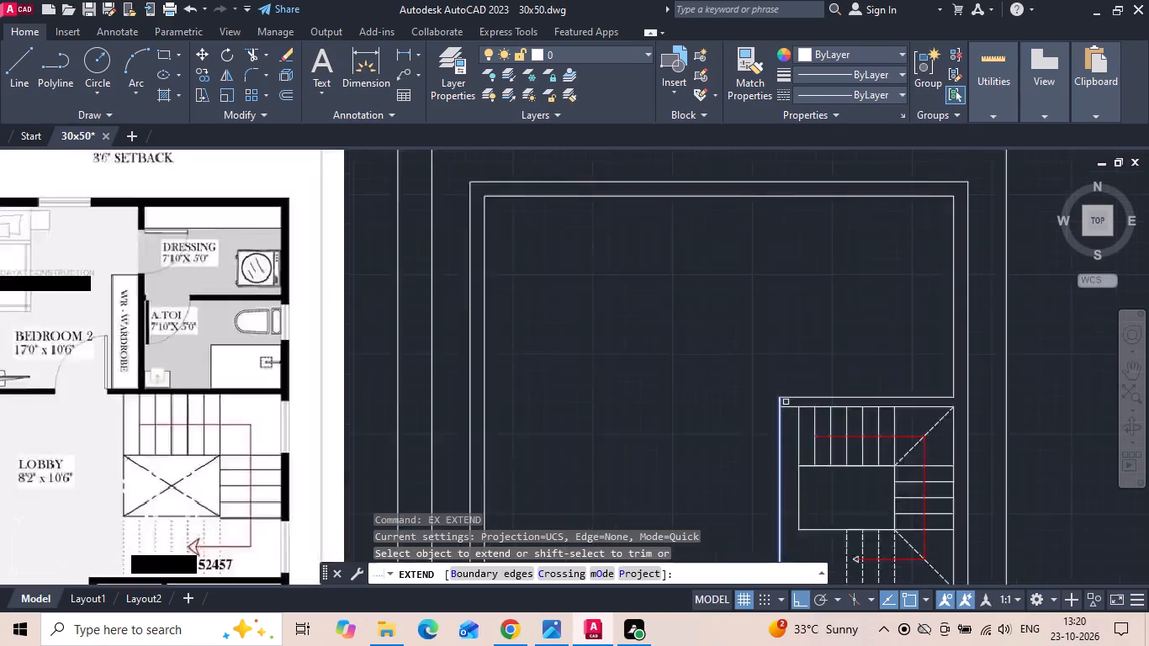
{"action": "scroll", "coordinate": [786, 402], "scroll_direction": "up", "scroll_amount": 1}
{"action": "scroll", "coordinate": [782, 389], "scroll_direction": "down", "scroll_amount": 2}
{"action": "left_click", "coordinate": [782, 387]}
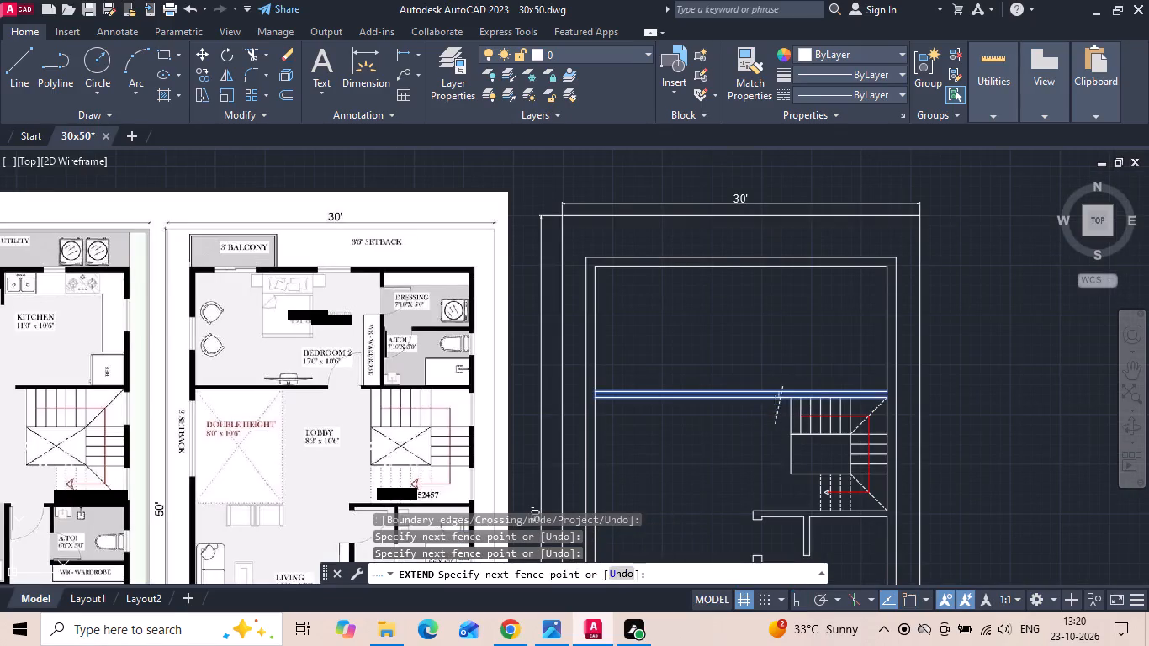
{"action": "left_click", "coordinate": [775, 425]}
{"action": "key", "text": "Escape"}
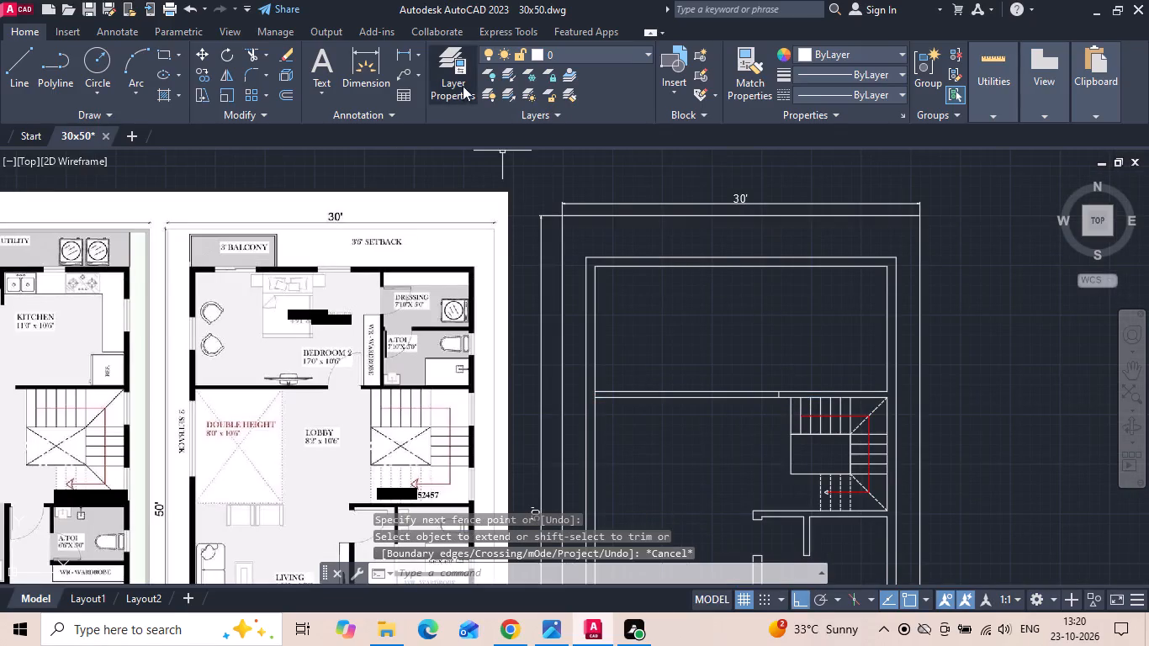
Measure the clear depth between the extended lobby wall and the rear wall's inner line.
{"action": "left_click", "coordinate": [405, 56]}
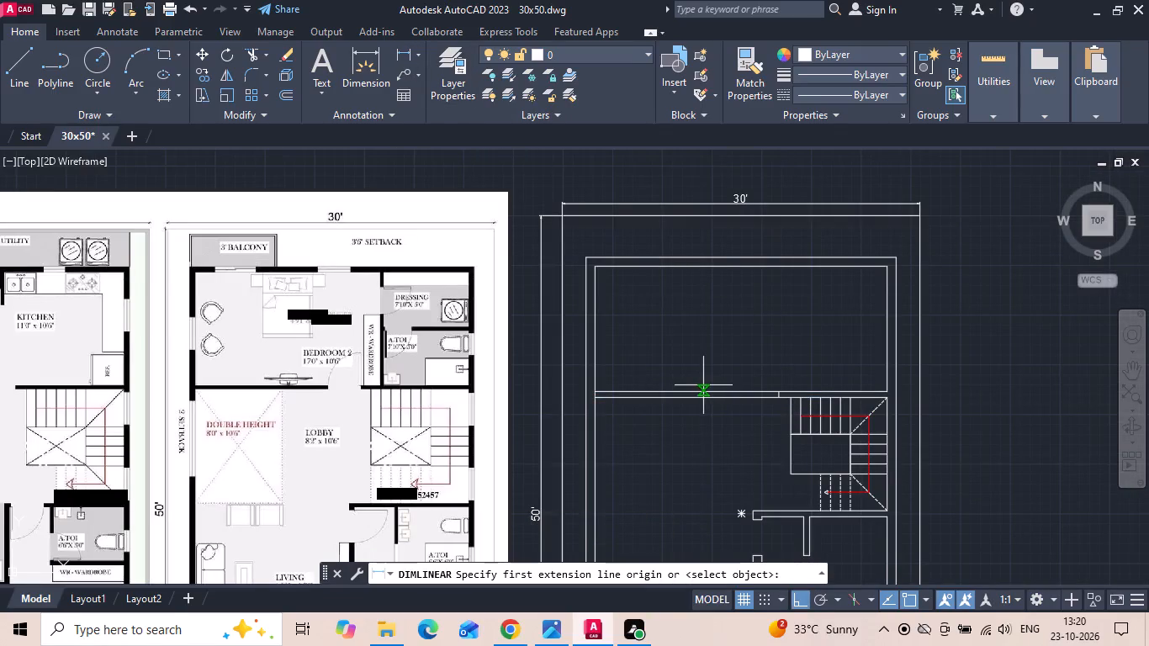
{"action": "left_click", "coordinate": [703, 385]}
{"action": "left_click", "coordinate": [700, 263]}
{"action": "scroll", "coordinate": [701, 266], "scroll_direction": "up", "scroll_amount": 1}
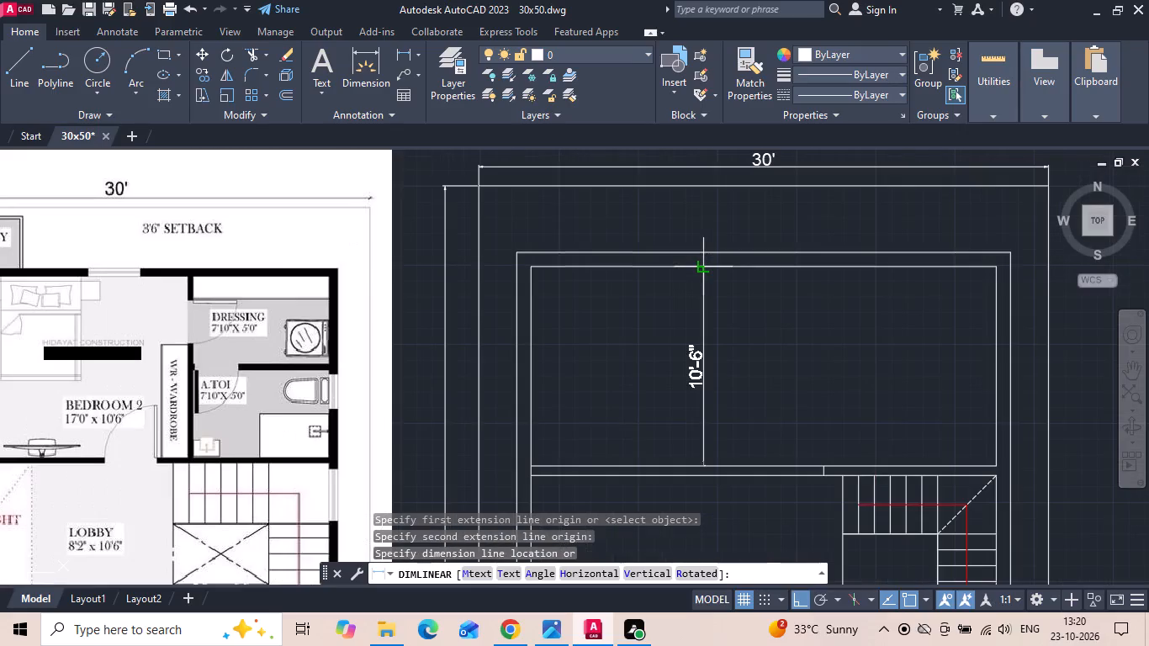
{"action": "key", "text": "Escape"}
Offset the stair-side wall's inner line 7'10" inward for the dressing and toilet partition.
{"action": "scroll", "coordinate": [784, 298], "scroll_direction": "down", "scroll_amount": 1}
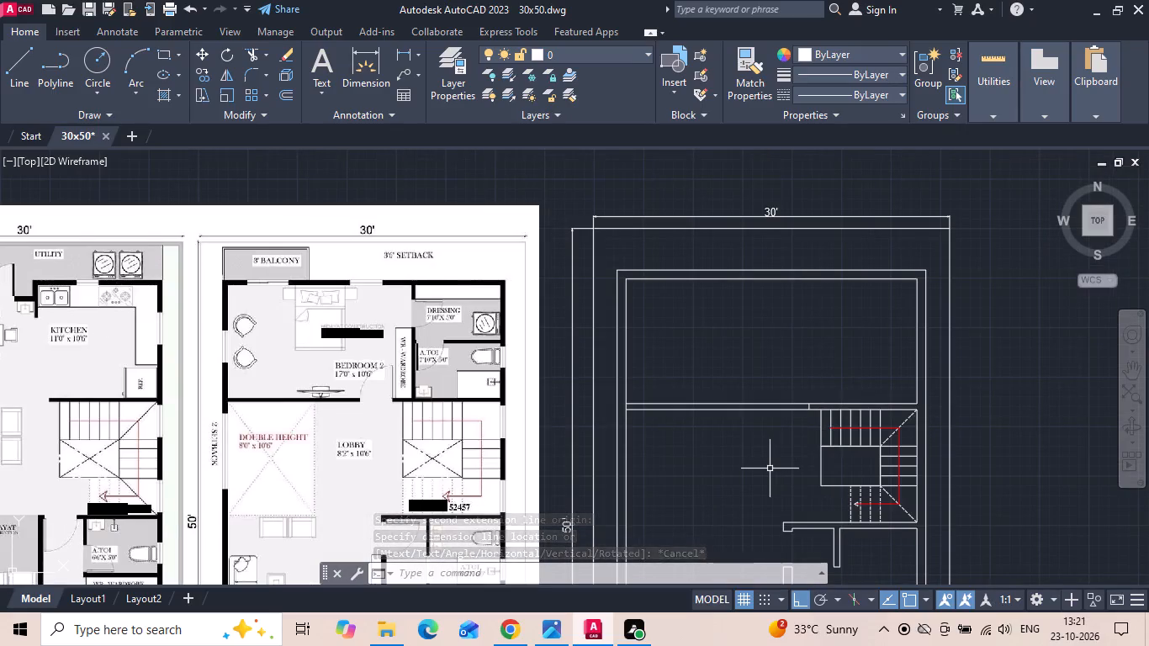
{"action": "scroll", "coordinate": [418, 365], "scroll_direction": "up", "scroll_amount": 1}
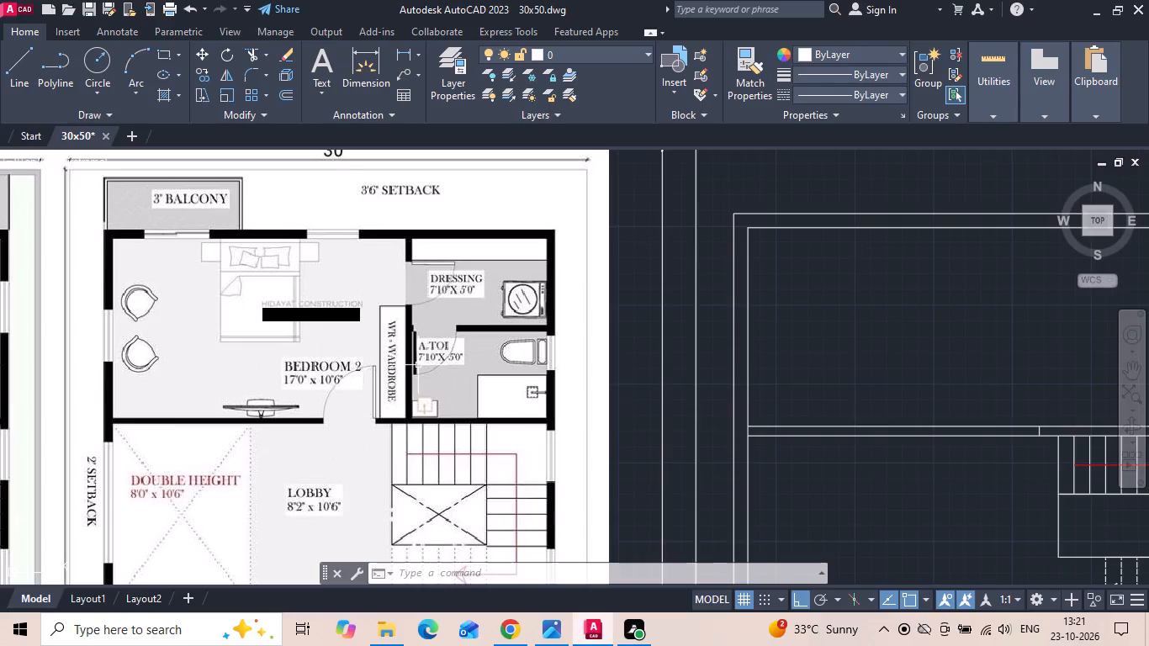
{"action": "type", "text": "o"}
{"action": "key", "text": "space"}
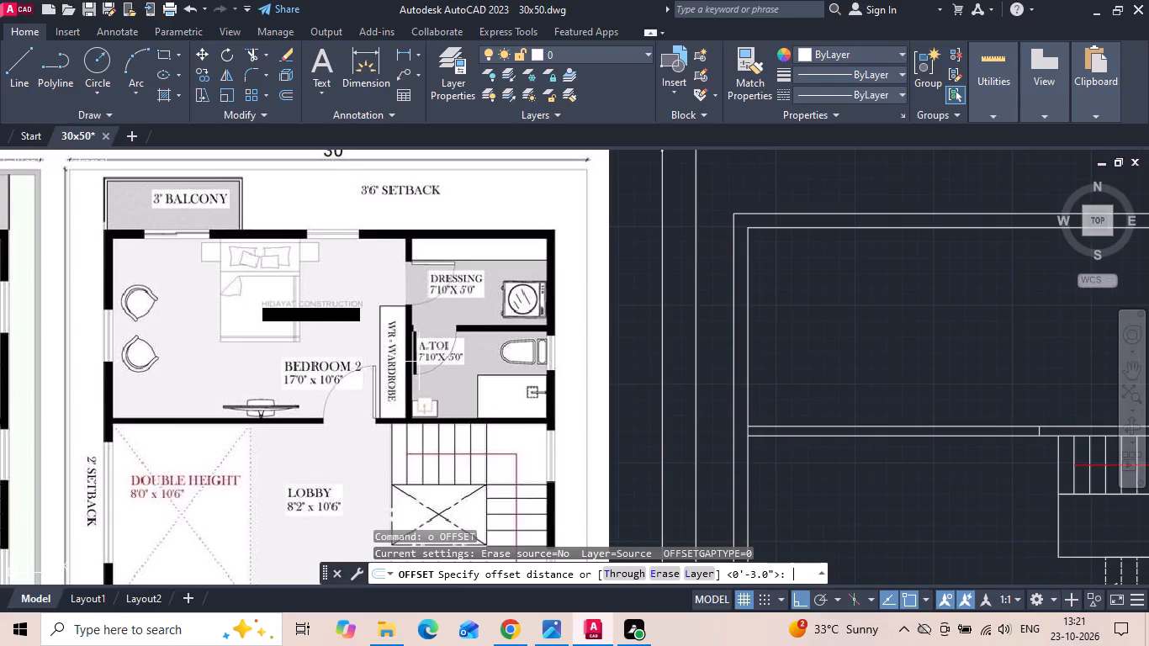
{"action": "type", "text": "7'10"}
{"action": "key", "text": "Return"}
{"action": "scroll", "coordinate": [415, 368], "scroll_direction": "down", "scroll_amount": 1}
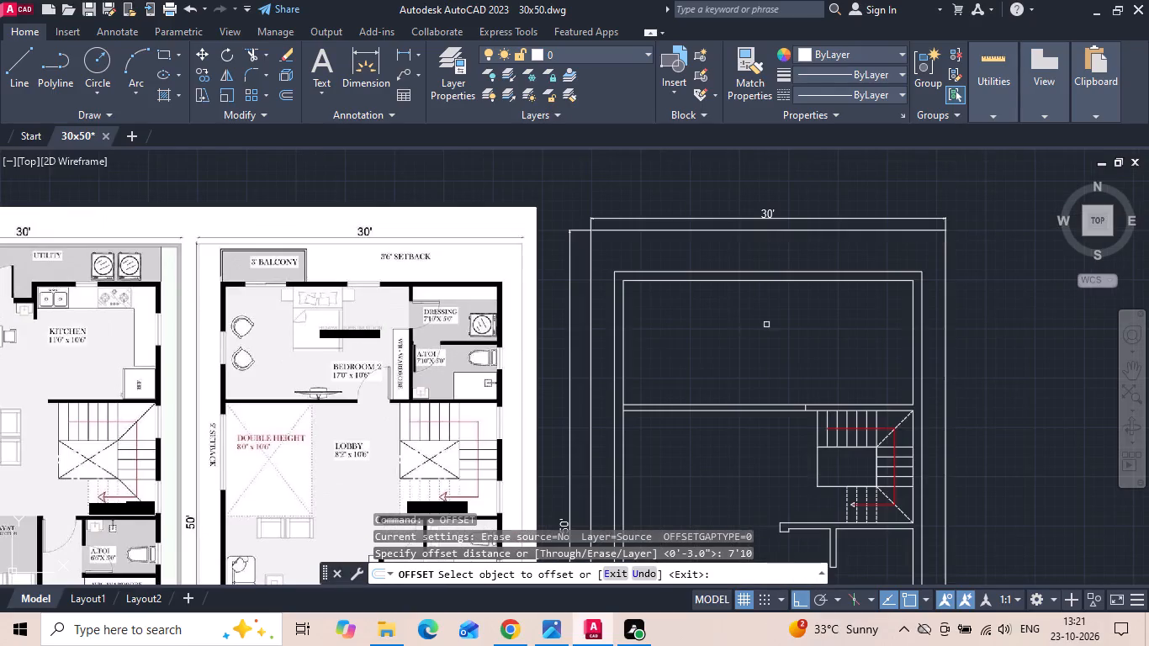
{"action": "left_click_drag", "start_coordinate": [915, 352], "coordinate": [897, 357]}
{"action": "left_click", "coordinate": [815, 357]}
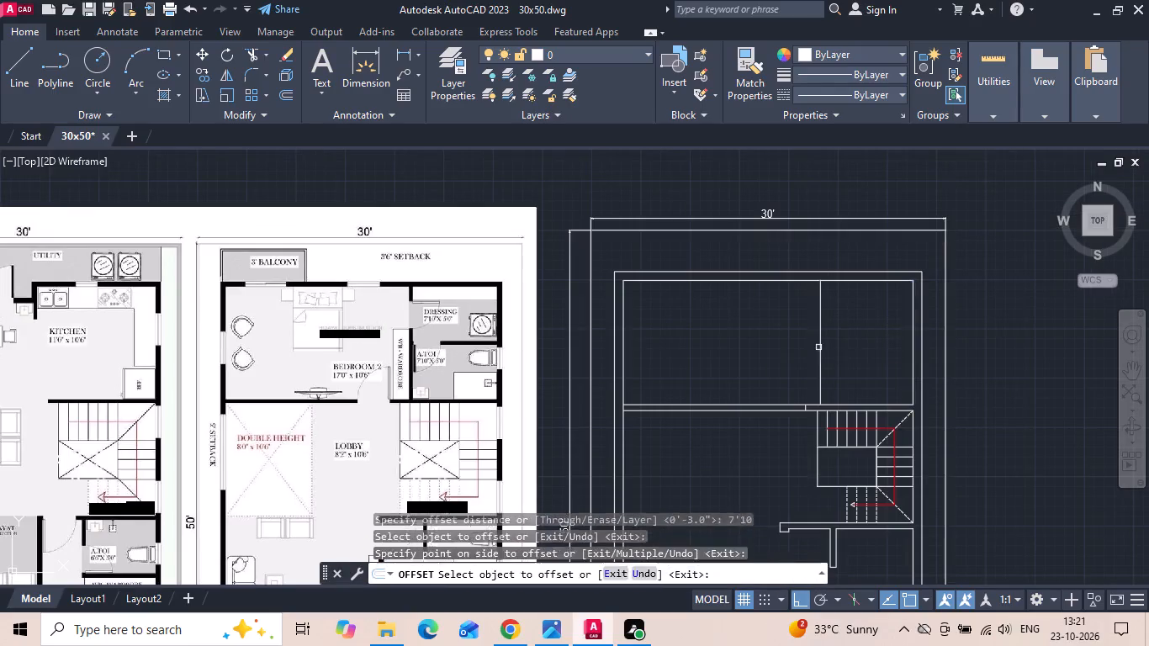
{"action": "key", "text": "Escape"}
Offset the partition line 6" toward Bedroom 2 to give the wall its thickness.
{"action": "type", "text": "o 6"}
{"action": "key", "text": "space"}
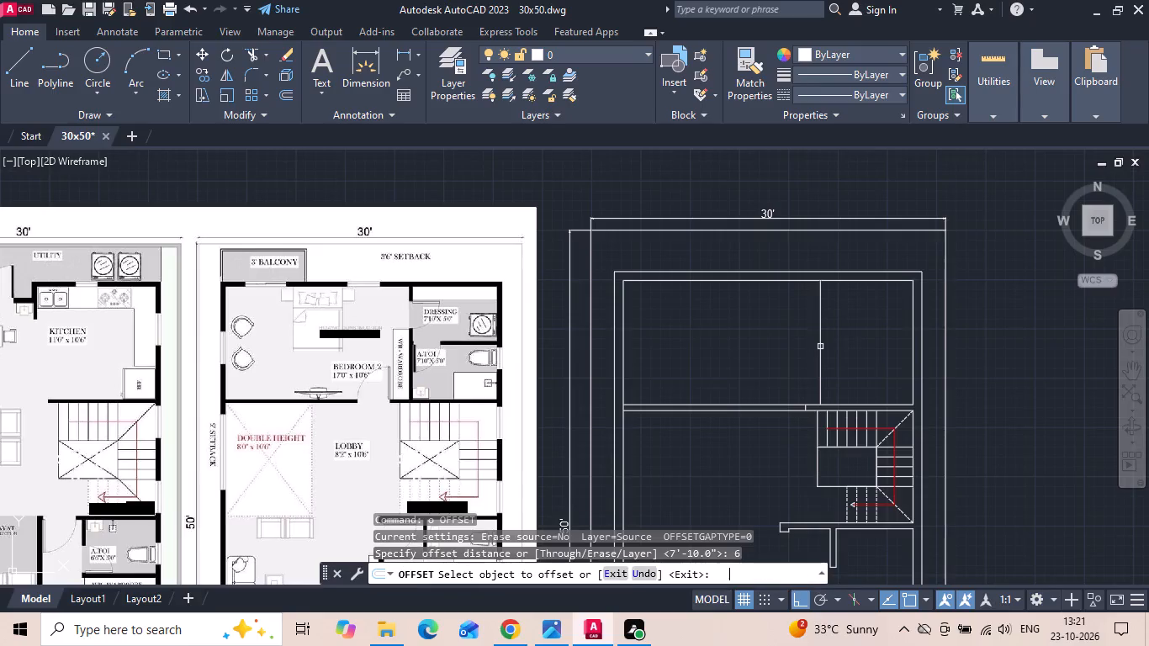
{"action": "left_click_drag", "start_coordinate": [820, 341], "coordinate": [803, 341]}
{"action": "left_click", "coordinate": [783, 346]}
{"action": "key", "text": "Escape"}
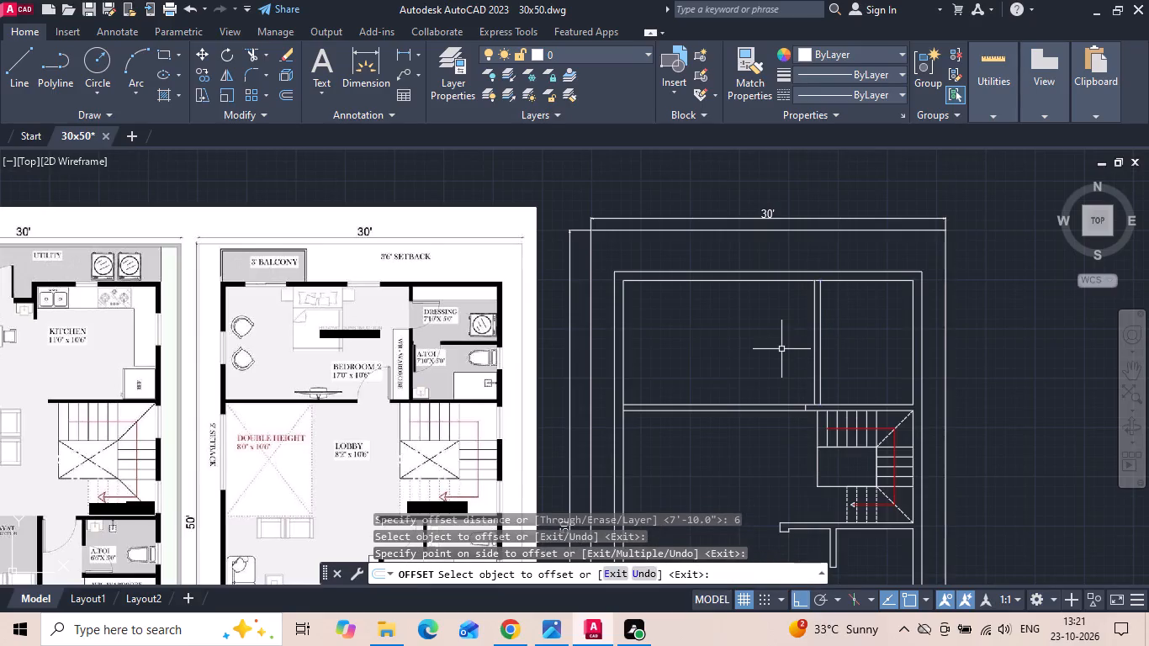
Offset the partition's bedroom-side line 18" into Bedroom 2 for the wardrobe.
{"action": "type", "text": "o"}
{"action": "key", "text": "space"}
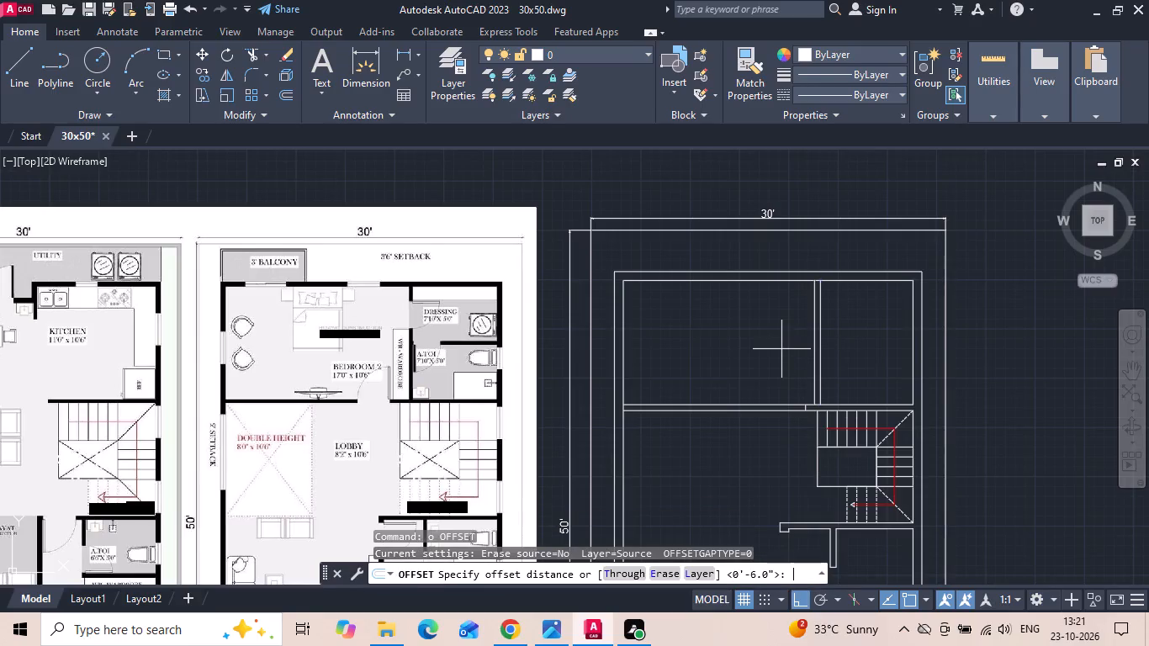
{"action": "type", "text": "18"}
{"action": "key", "text": "Return"}
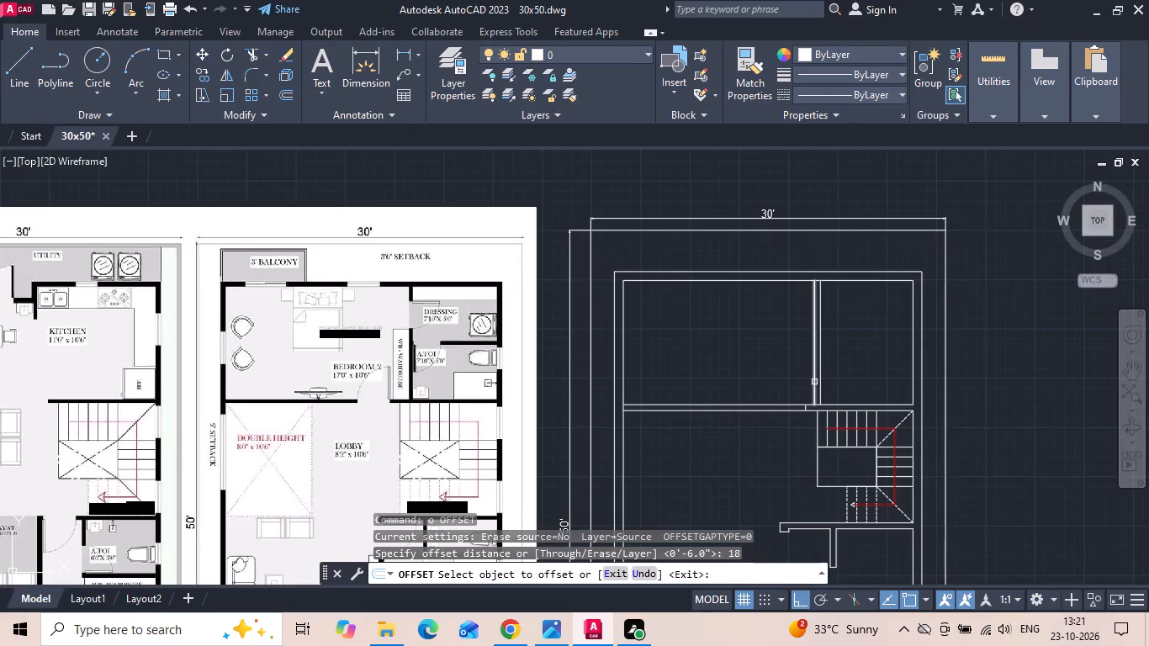
{"action": "left_click_drag", "start_coordinate": [814, 382], "coordinate": [807, 390]}
{"action": "left_click", "coordinate": [750, 408]}
{"action": "scroll", "coordinate": [764, 432], "scroll_direction": "up", "scroll_amount": 1}
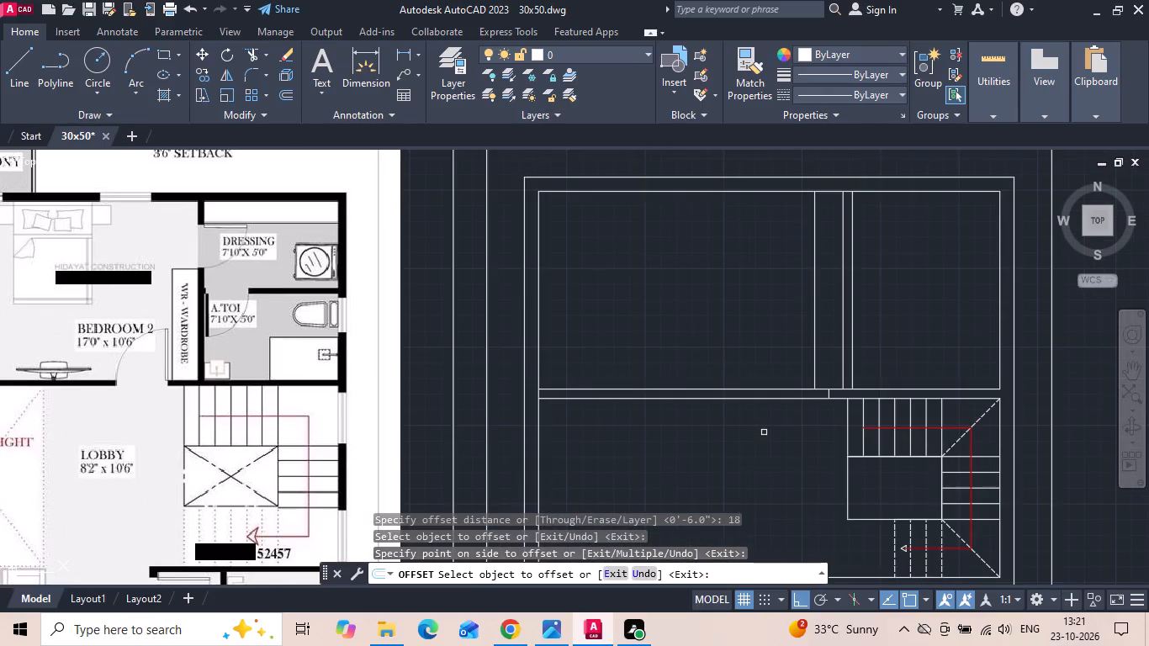
{"action": "key", "text": "Escape"}
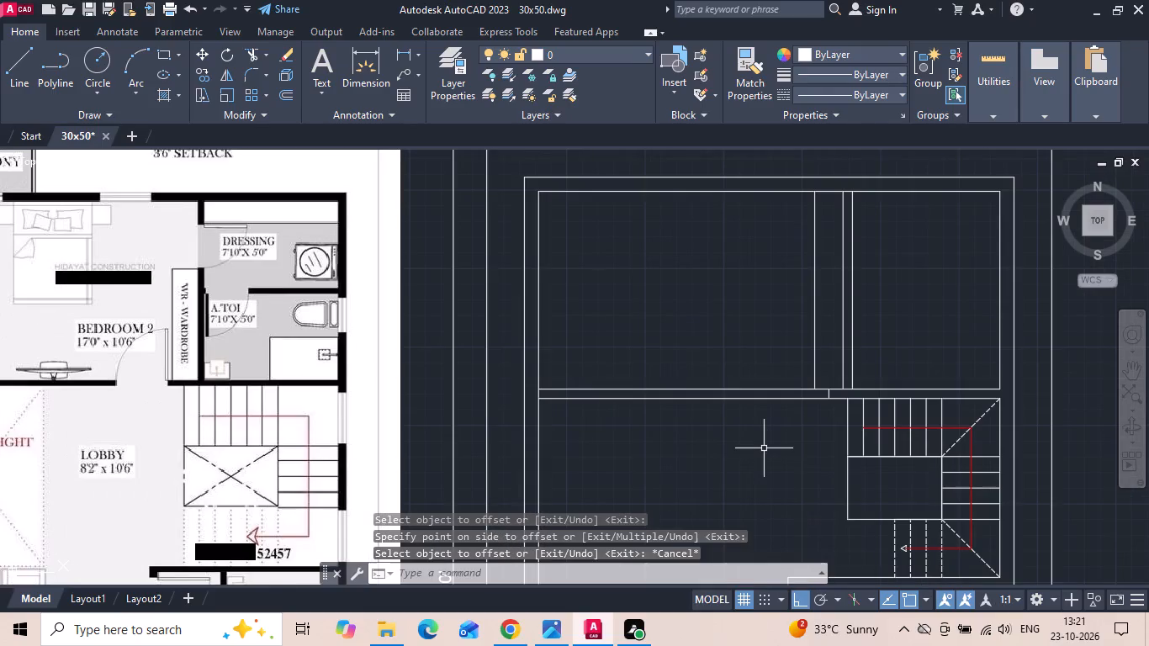
Offset the wardrobe's front line a further 3" into Bedroom 2.
{"action": "type", "text": "o 3"}
{"action": "key", "text": "space"}
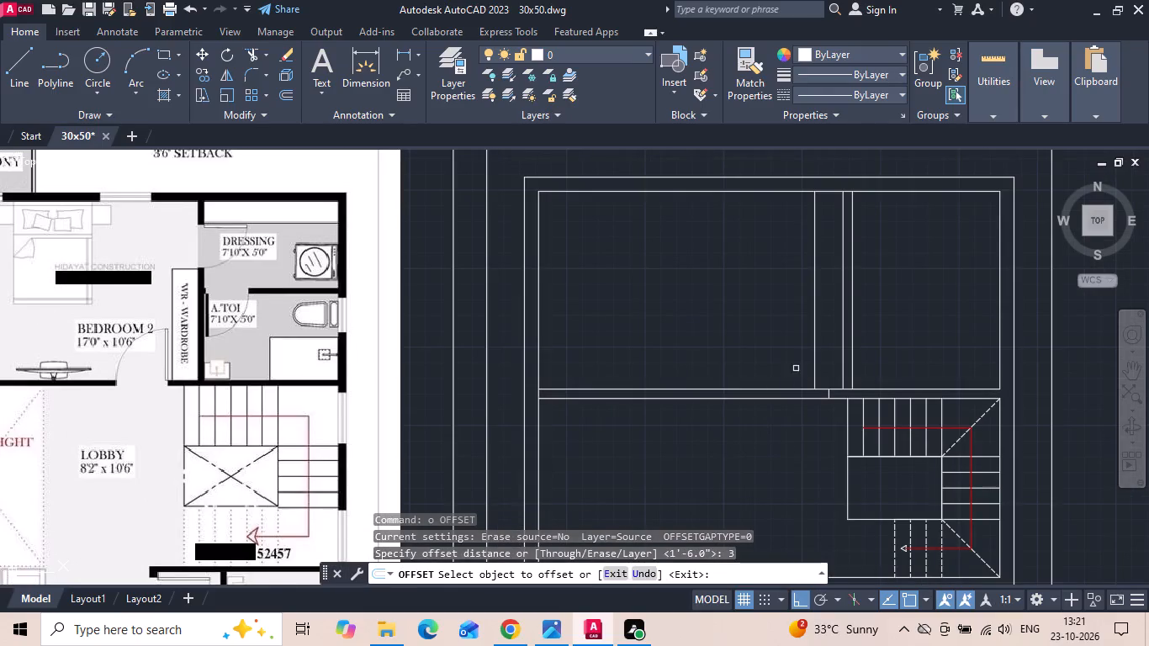
{"action": "left_click_drag", "start_coordinate": [815, 368], "coordinate": [807, 372]}
{"action": "left_click", "coordinate": [773, 370]}
{"action": "key", "text": "Escape"}
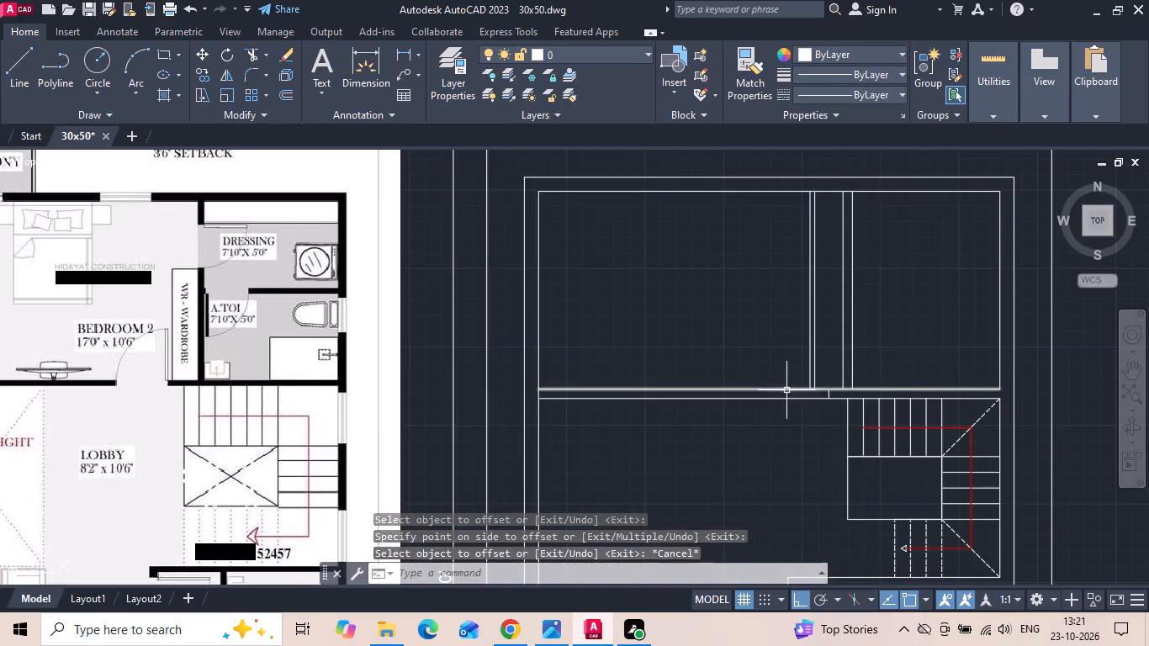
Extend the outermost line beside the wardrobe through the lobby wall to its lower face.
{"action": "key", "text": "e"}
{"action": "key", "text": "x"}
{"action": "key", "text": "space"}
{"action": "scroll", "coordinate": [816, 390], "scroll_direction": "up", "scroll_amount": 2}
{"action": "left_click", "coordinate": [799, 371]}
{"action": "scroll", "coordinate": [776, 441], "scroll_direction": "down", "scroll_amount": 3}
{"action": "key", "text": "Escape"}
Offset the extended line beside the wardrobe 3' into Bedroom 2 to mark the bedroom door opening.
{"action": "scroll", "coordinate": [382, 436], "scroll_direction": "up", "scroll_amount": 2}
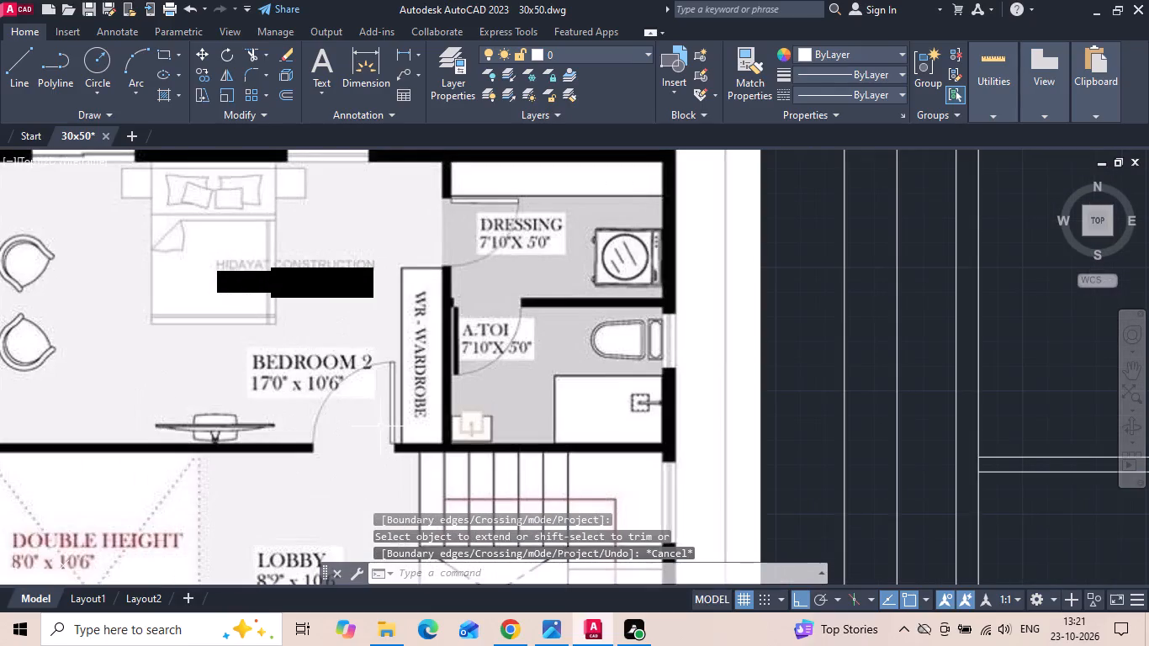
{"action": "scroll", "coordinate": [246, 387], "scroll_direction": "down", "scroll_amount": 2}
{"action": "type", "text": "o"}
{"action": "key", "text": "space"}
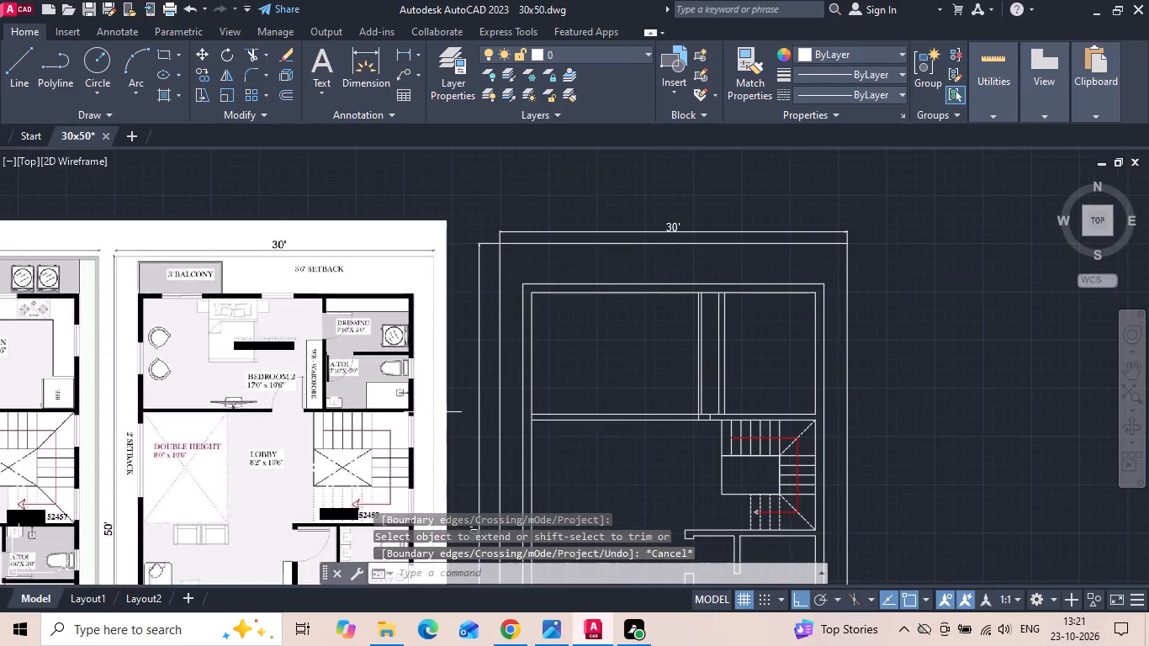
{"action": "key", "text": "3"}
{"action": "key", "text": "apostrophe"}
{"action": "key", "text": "Return"}
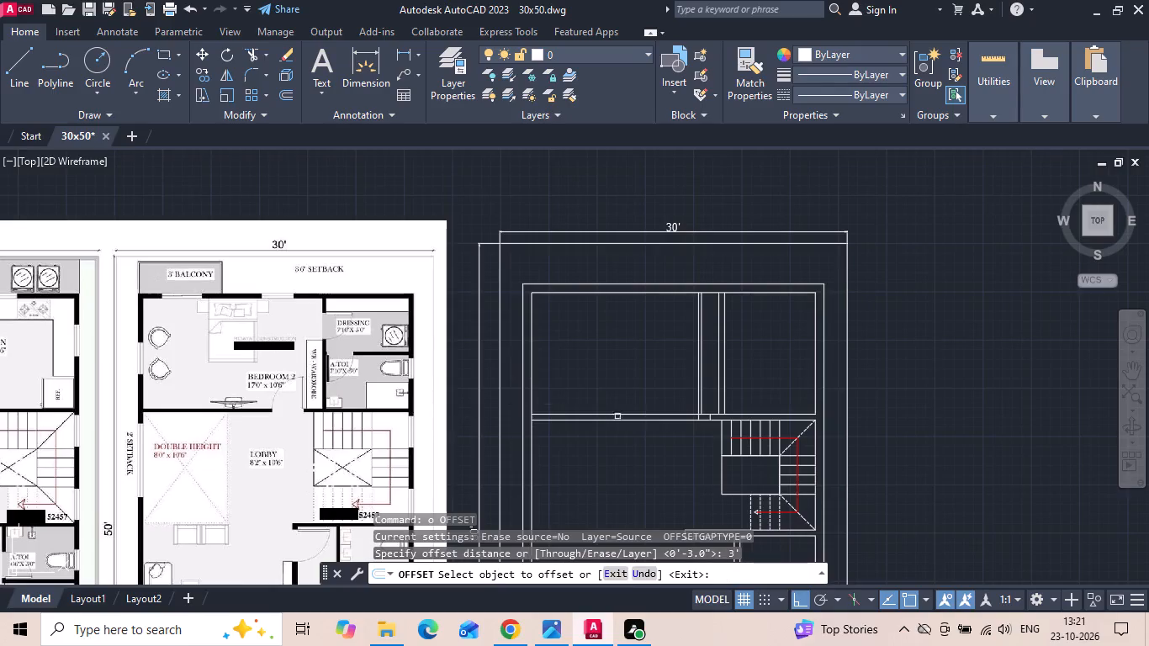
{"action": "scroll", "coordinate": [713, 410], "scroll_direction": "up", "scroll_amount": 2}
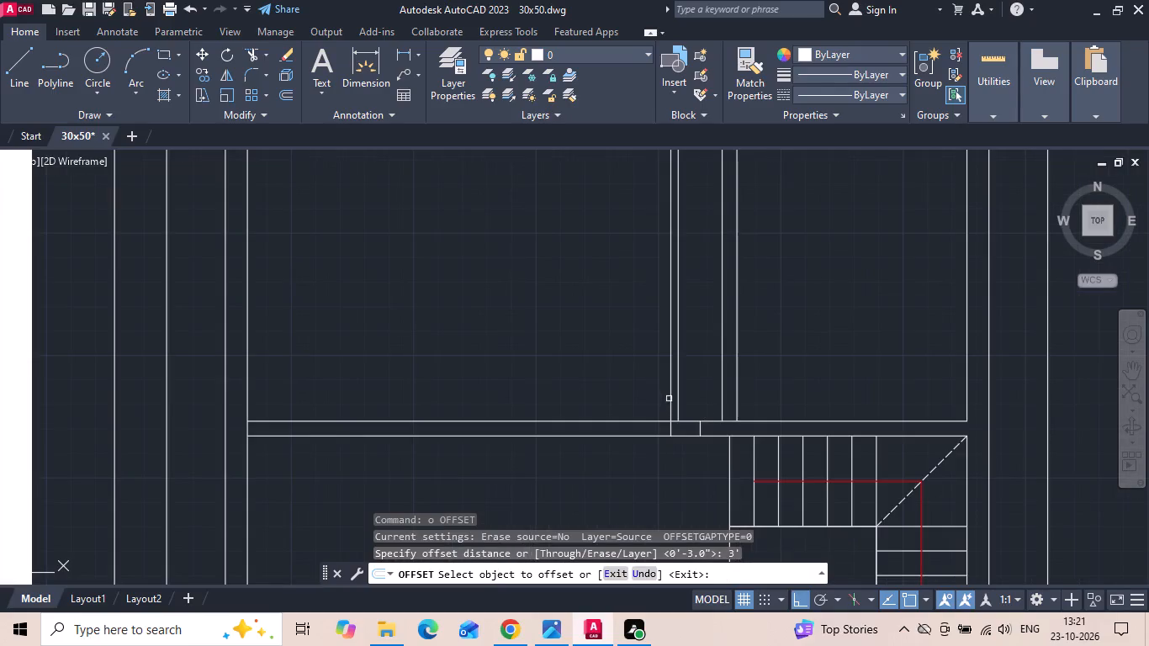
{"action": "left_click_drag", "start_coordinate": [670, 393], "coordinate": [643, 395]}
{"action": "left_click", "coordinate": [564, 377]}
{"action": "key", "text": "Escape"}
Trim the lobby wall between the door lines, remove the excess jamb lines above, and clean up the wall's junctions.
{"action": "key", "text": "t"}
{"action": "key", "text": "r"}
{"action": "key", "text": "space"}
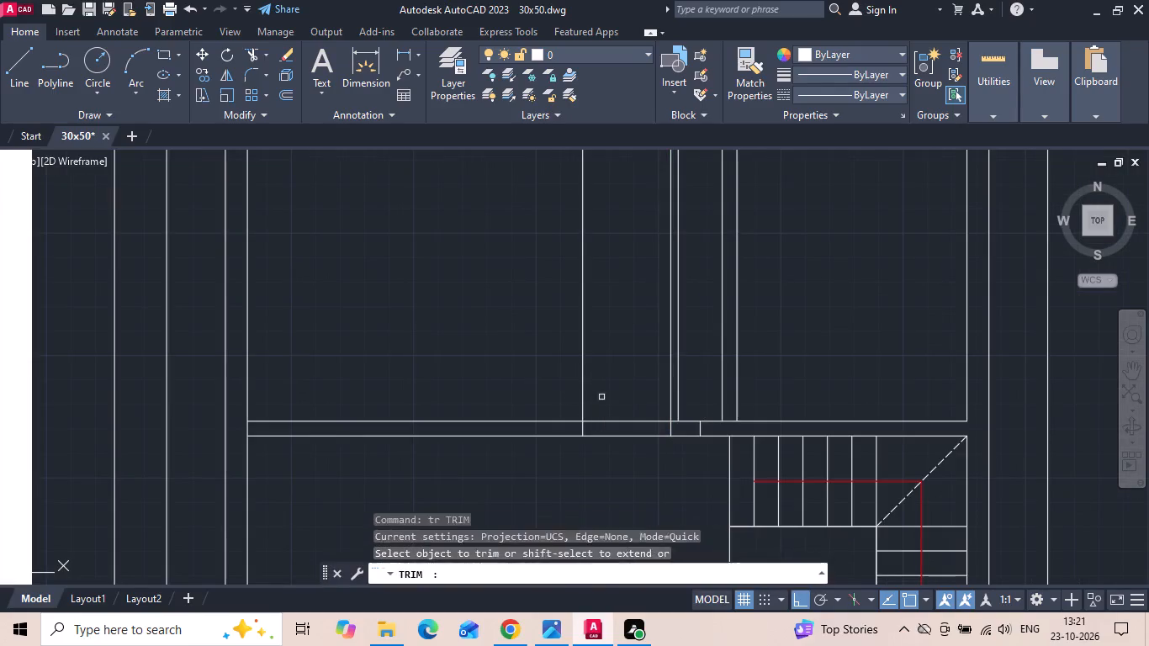
{"action": "left_click_drag", "start_coordinate": [604, 397], "coordinate": [610, 481]}
{"action": "left_click_drag", "start_coordinate": [595, 403], "coordinate": [558, 358]}
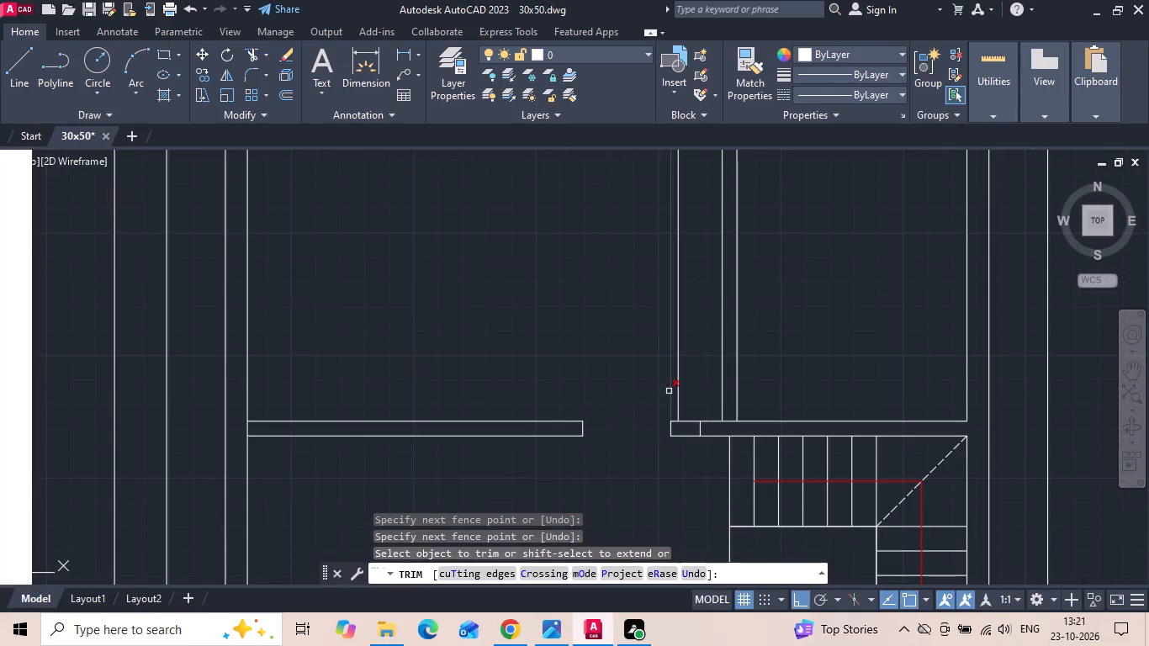
{"action": "left_click", "coordinate": [669, 391]}
{"action": "left_click", "coordinate": [702, 431]}
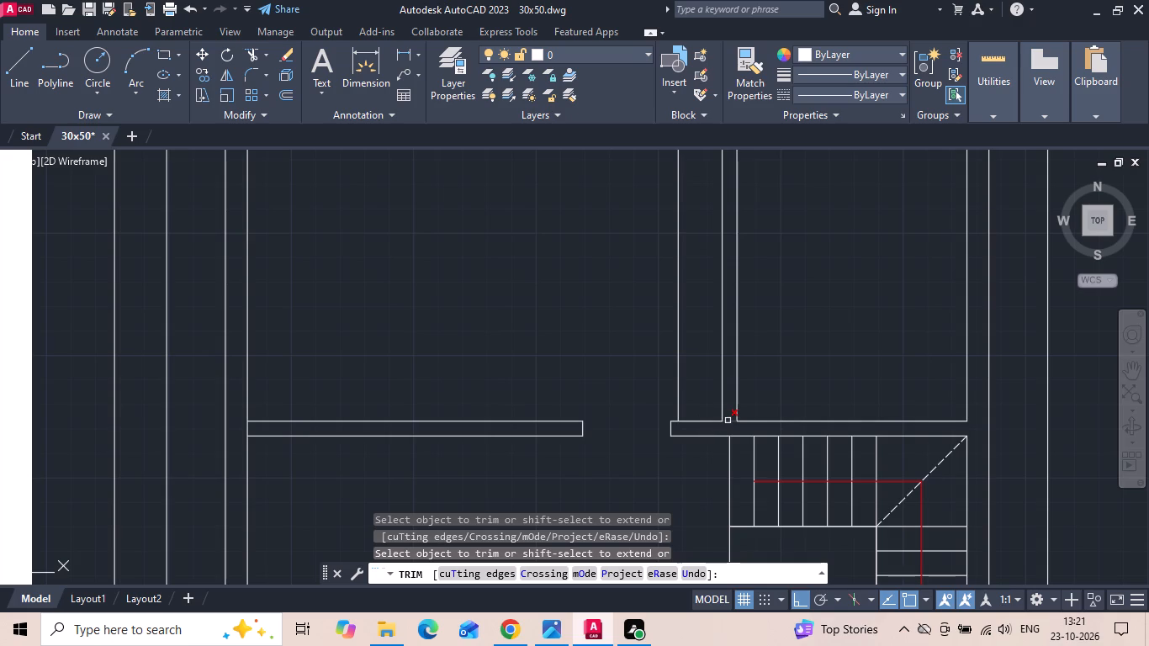
{"action": "left_click", "coordinate": [728, 421]}
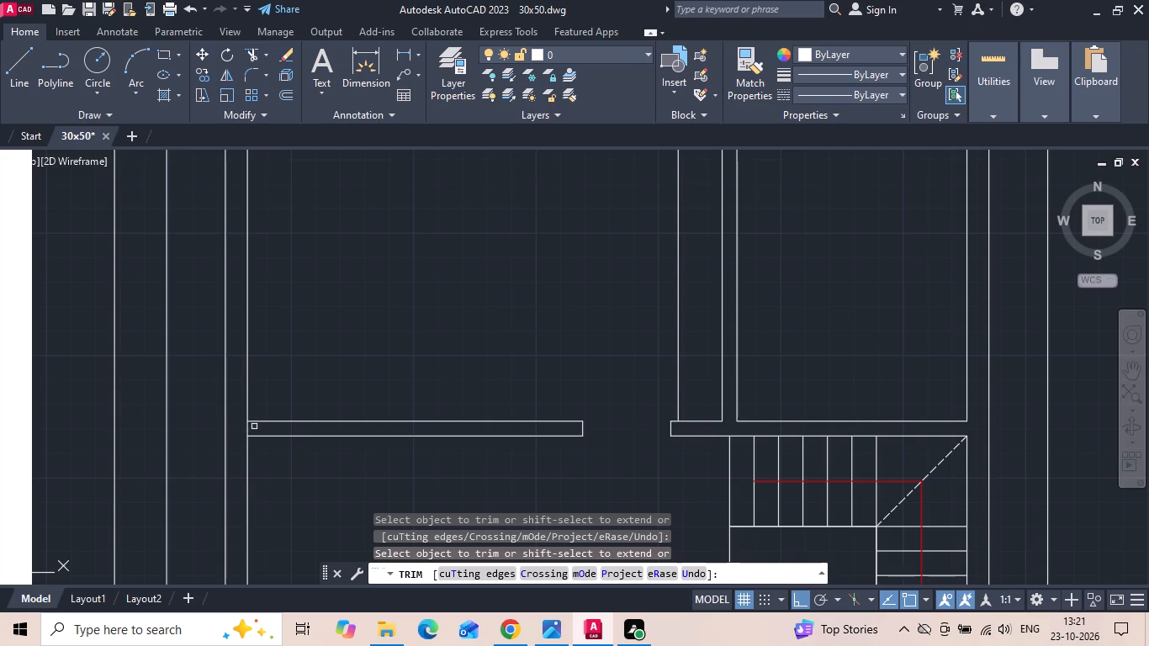
{"action": "left_click", "coordinate": [248, 429]}
{"action": "scroll", "coordinate": [431, 413], "scroll_direction": "down", "scroll_amount": 1}
{"action": "key", "text": "Escape"}
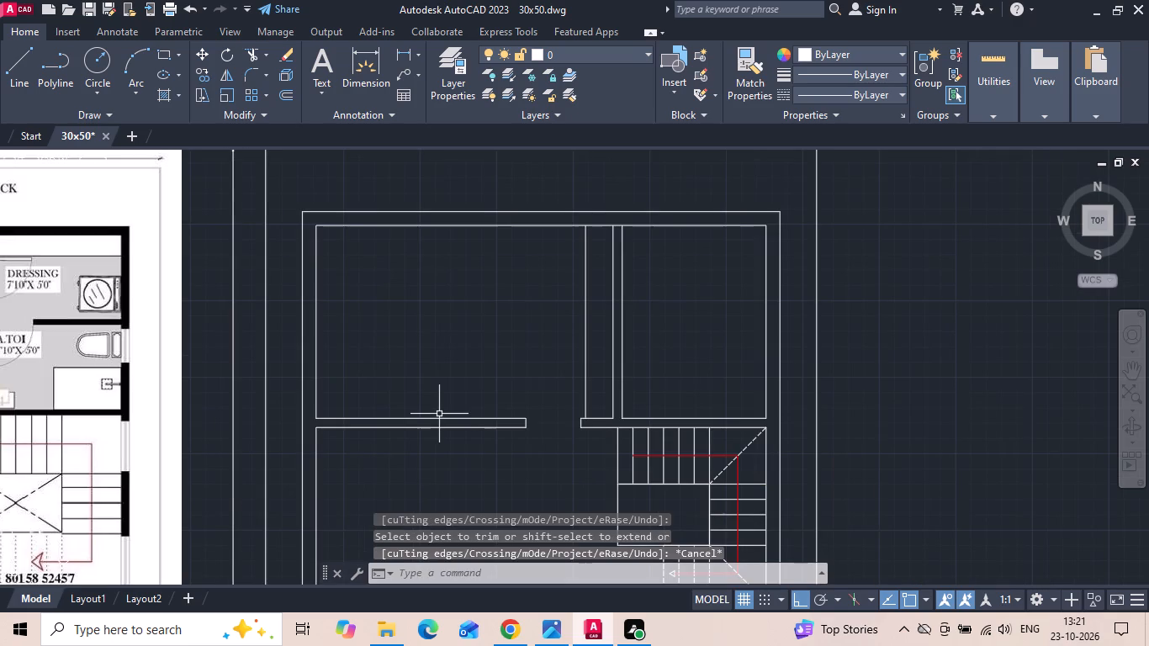
Save the drawing.
{"action": "key", "text": "ctrl+s"}
Trim the rear wall's inner line where the partition between Bedroom 2 and the dressing meets it.
{"action": "key", "text": "t"}
{"action": "key", "text": "r"}
{"action": "key", "text": "space"}
{"action": "key", "text": "space"}
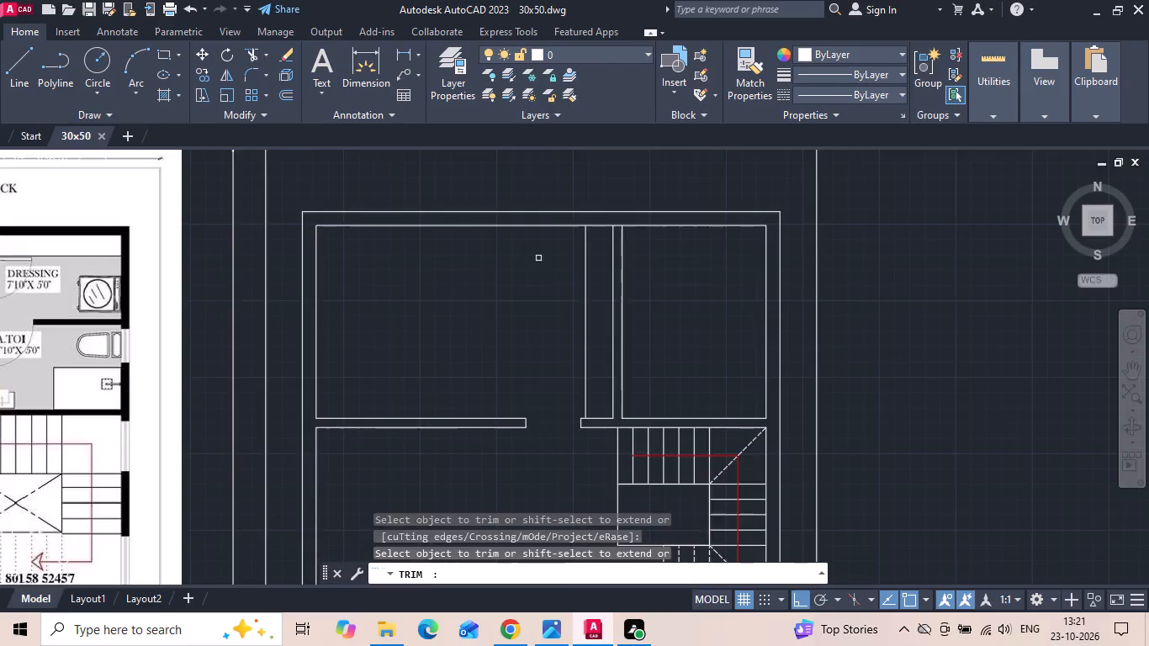
{"action": "scroll", "coordinate": [619, 235], "scroll_direction": "up", "scroll_amount": 1}
{"action": "left_click", "coordinate": [617, 221]}
{"action": "scroll", "coordinate": [683, 303], "scroll_direction": "down", "scroll_amount": 2}
{"action": "key", "text": "Escape"}
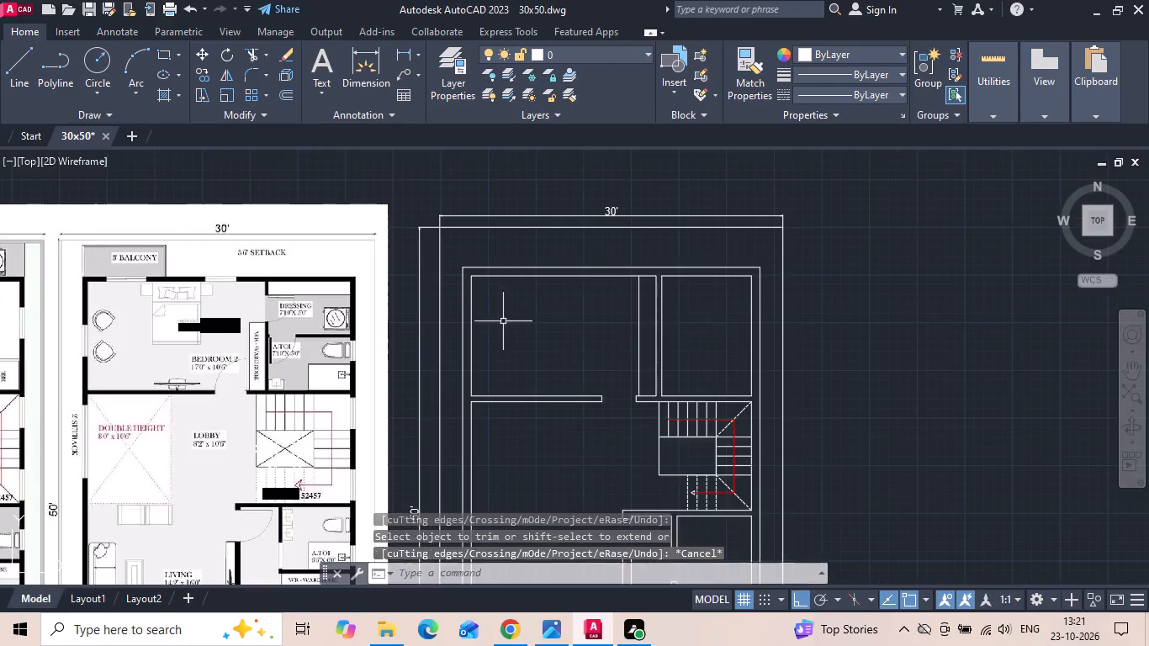
Offset the rear wall's inner line 5' into the dressing area for the dressing's depth.
{"action": "scroll", "coordinate": [286, 348], "scroll_direction": "up", "scroll_amount": 2}
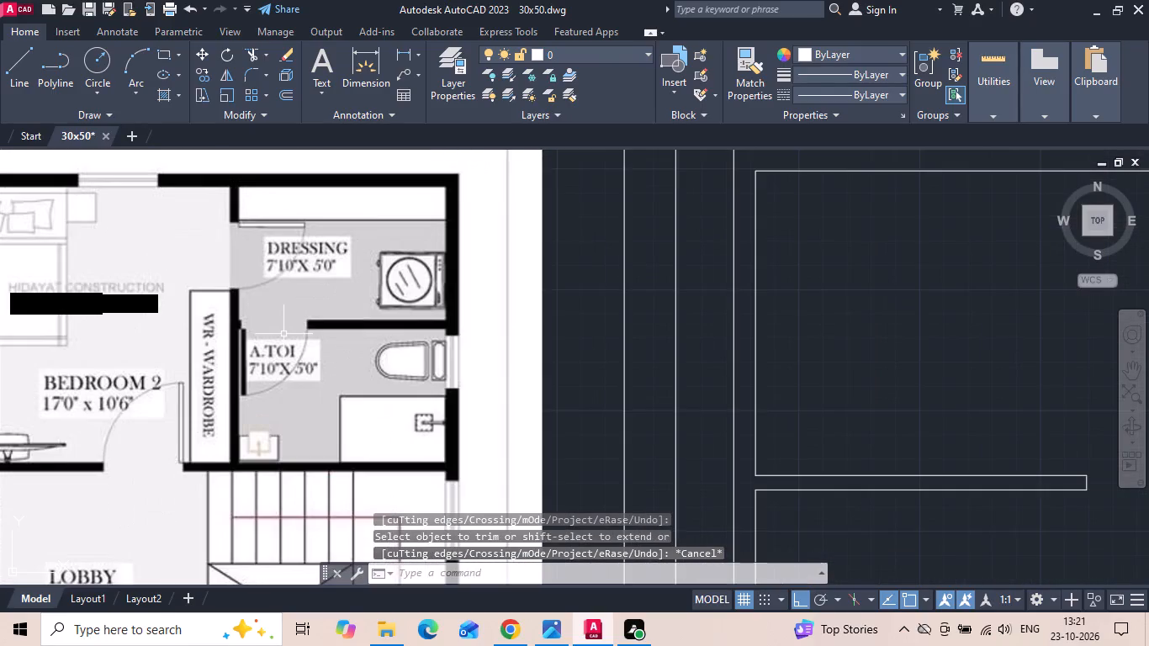
{"action": "type", "text": "o"}
{"action": "key", "text": "space"}
{"action": "type", "text": "5'"}
{"action": "key", "text": "Return"}
{"action": "scroll", "coordinate": [175, 395], "scroll_direction": "down", "scroll_amount": 1}
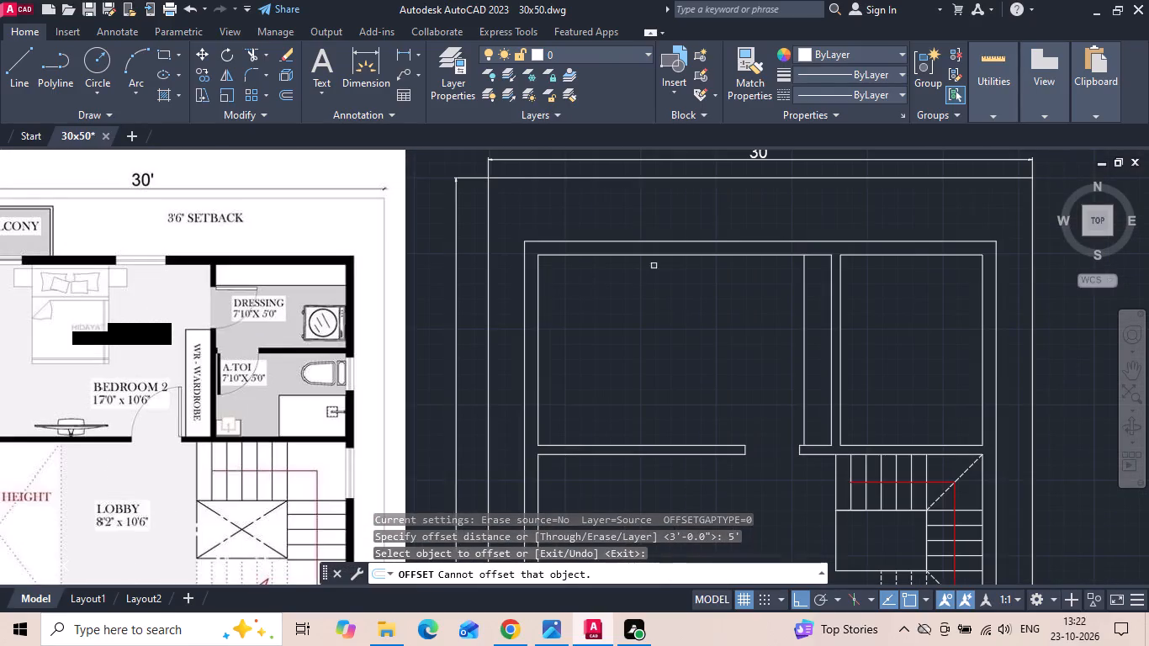
{"action": "left_click", "coordinate": [870, 256]}
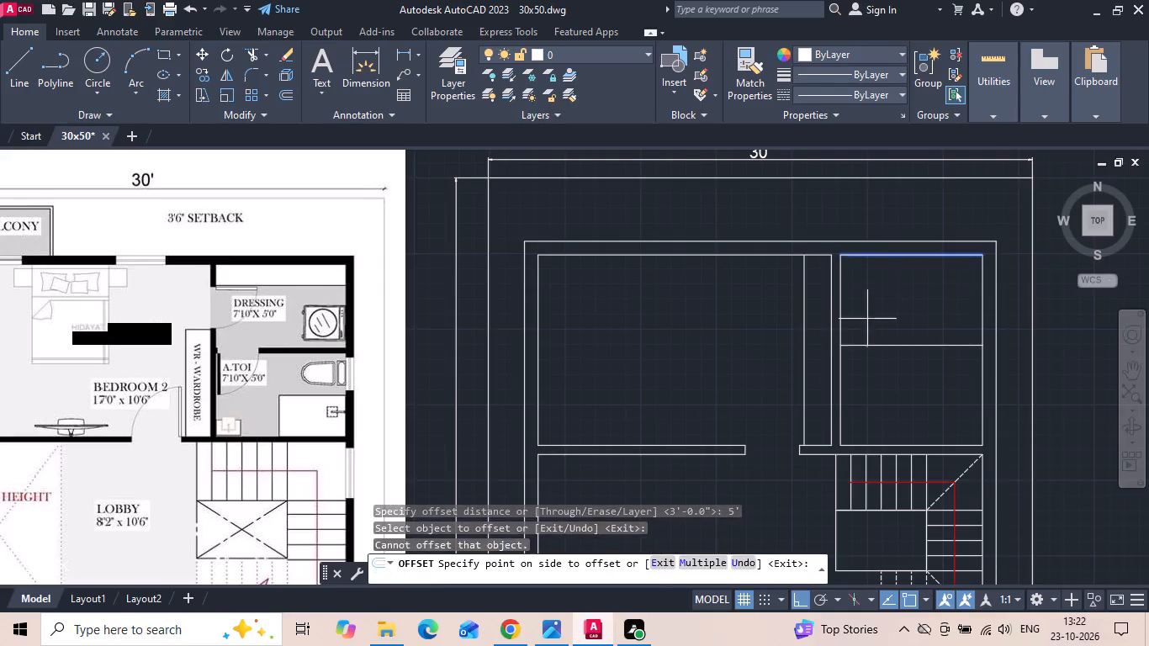
{"action": "left_click", "coordinate": [867, 319]}
Offset the rear wall's inner line 2' into the dressing for the storage strip shown in the reference.
{"action": "scroll", "coordinate": [172, 312], "scroll_direction": "up", "scroll_amount": 2}
{"action": "scroll", "coordinate": [298, 260], "scroll_direction": "up", "scroll_amount": 2}
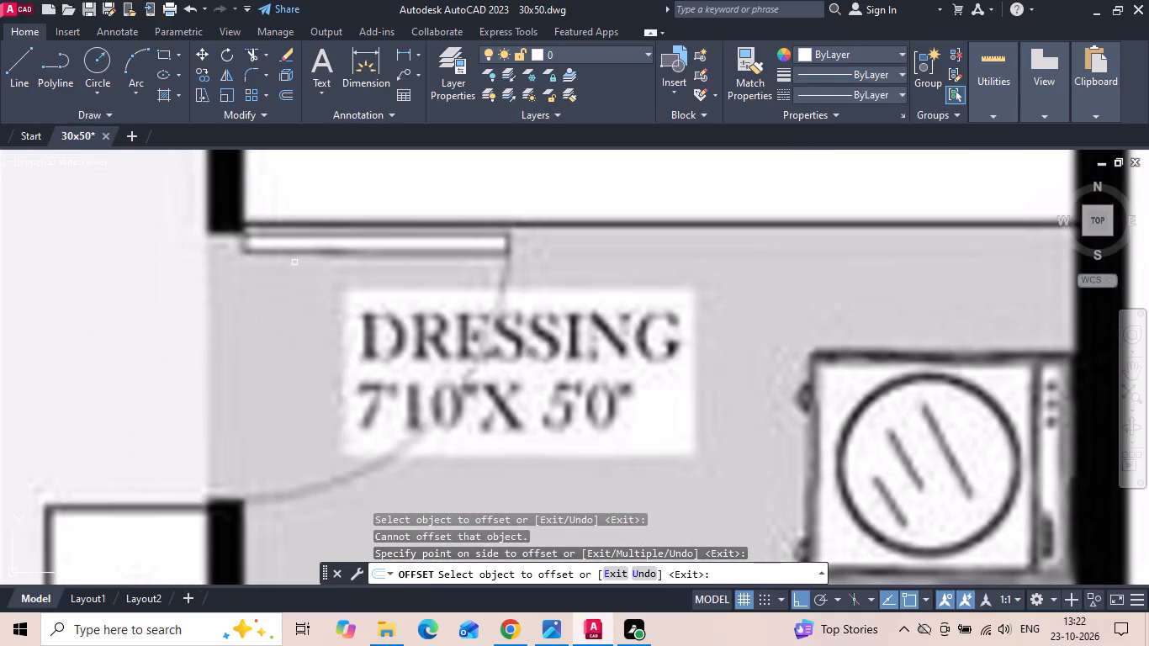
{"action": "scroll", "coordinate": [243, 279], "scroll_direction": "down", "scroll_amount": 4}
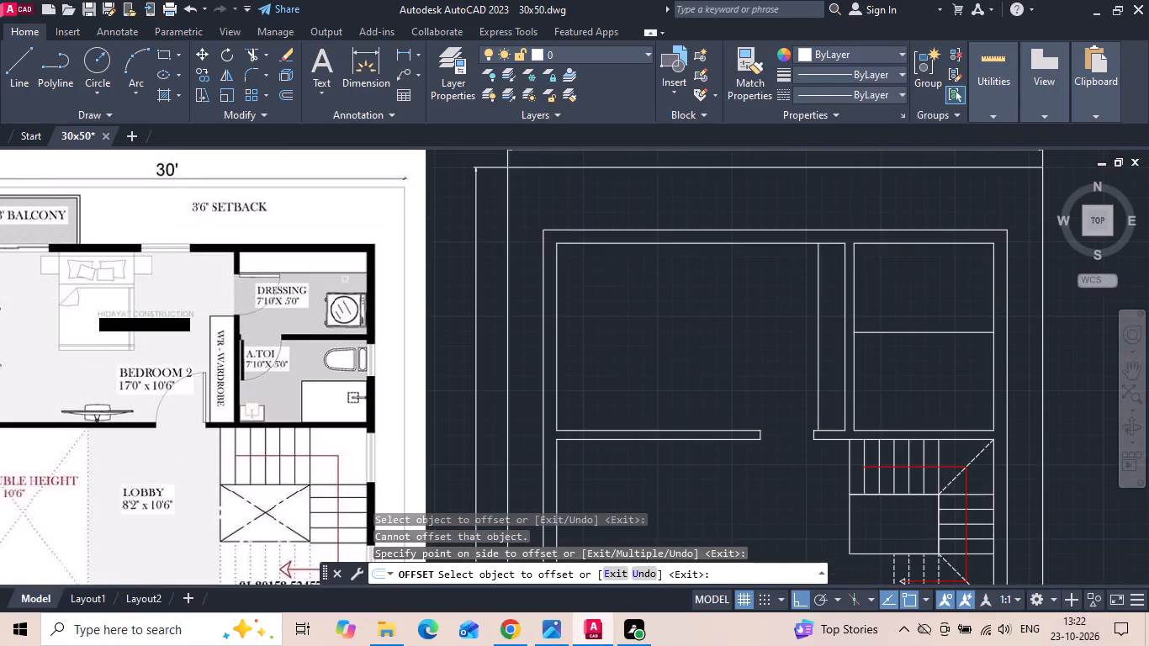
{"action": "middle_click_drag", "start_coordinate": [930, 267], "coordinate": [789, 268]}
{"action": "key", "text": "Escape"}
{"action": "type", "text": "o"}
{"action": "key", "text": "space"}
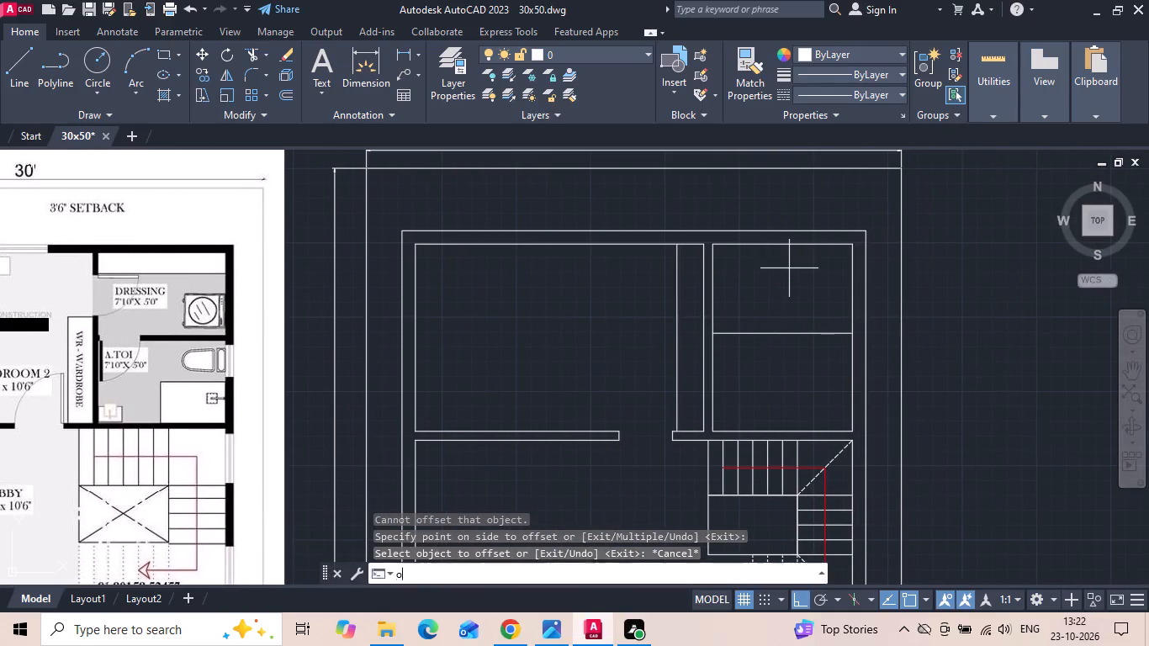
{"action": "type", "text": "2'"}
{"action": "key", "text": "Return"}
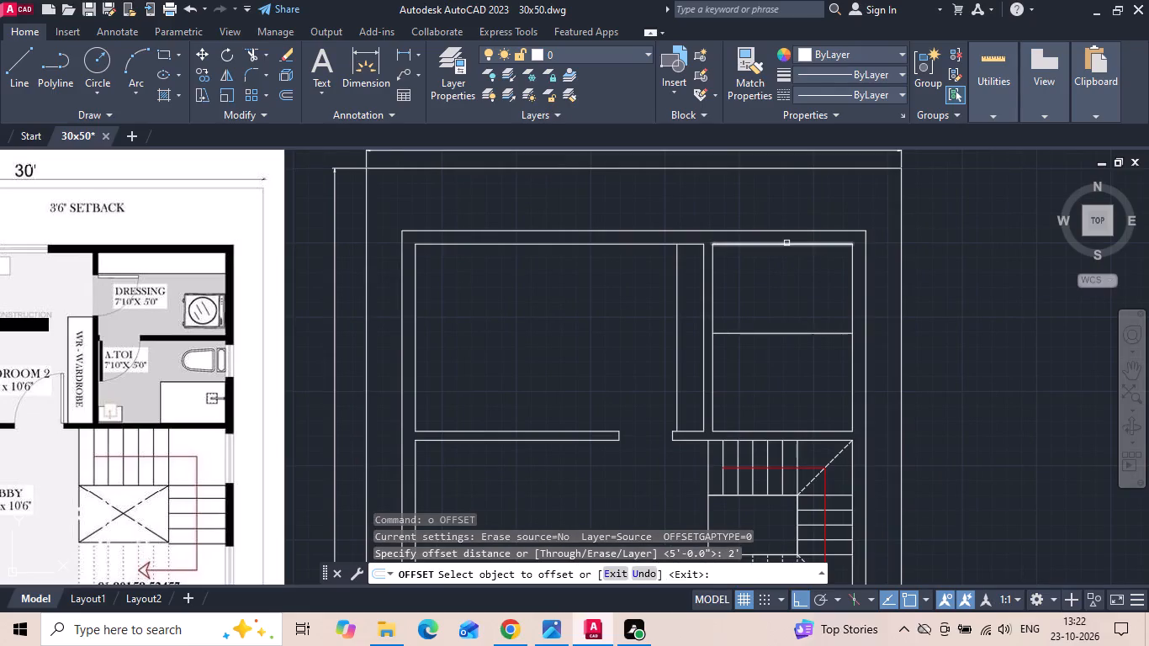
{"action": "left_click_drag", "start_coordinate": [786, 242], "coordinate": [781, 250]}
{"action": "left_click", "coordinate": [748, 300]}
{"action": "key", "text": "Escape"}
Offset the dressing's 5' line 6" toward the toilet to give the dividing wall its thickness.
{"action": "type", "text": "o"}
{"action": "key", "text": "space"}
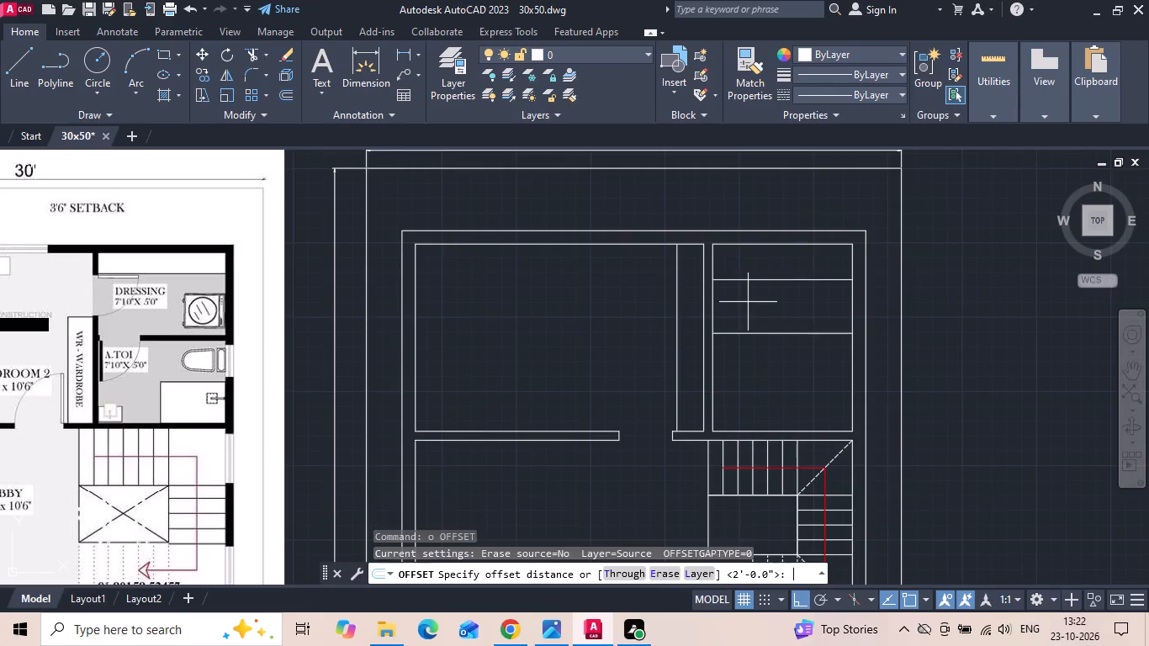
{"action": "type", "text": "6"}
{"action": "key", "text": "space"}
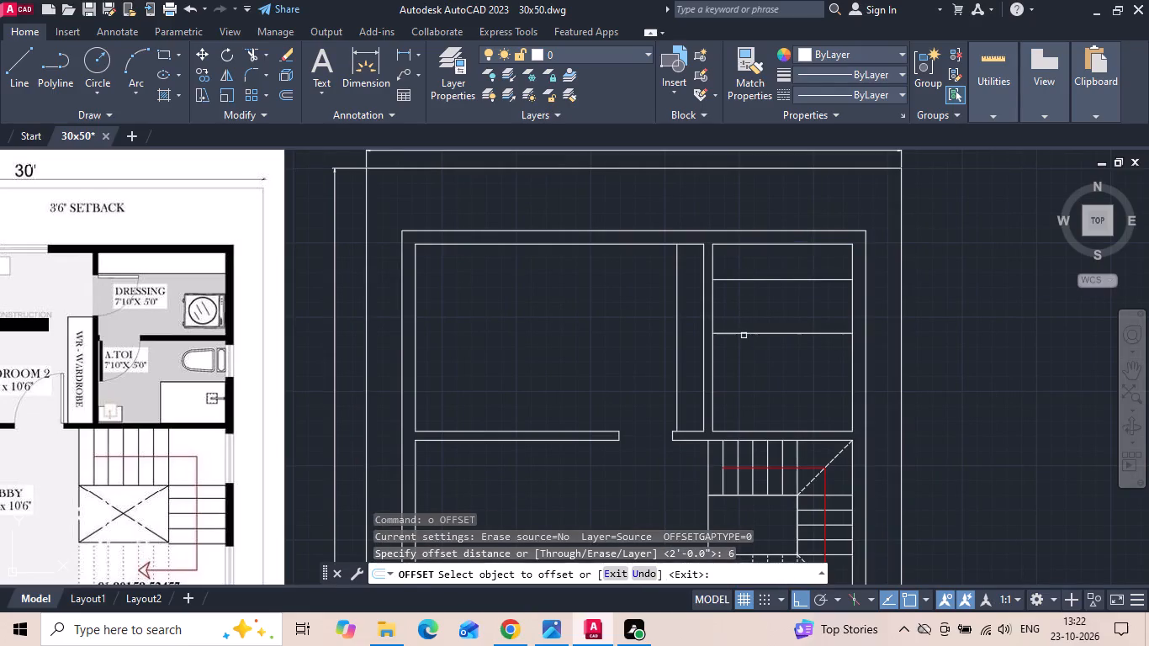
{"action": "left_click_drag", "start_coordinate": [744, 336], "coordinate": [744, 344]}
{"action": "left_click", "coordinate": [744, 352]}
{"action": "key", "text": "Escape"}
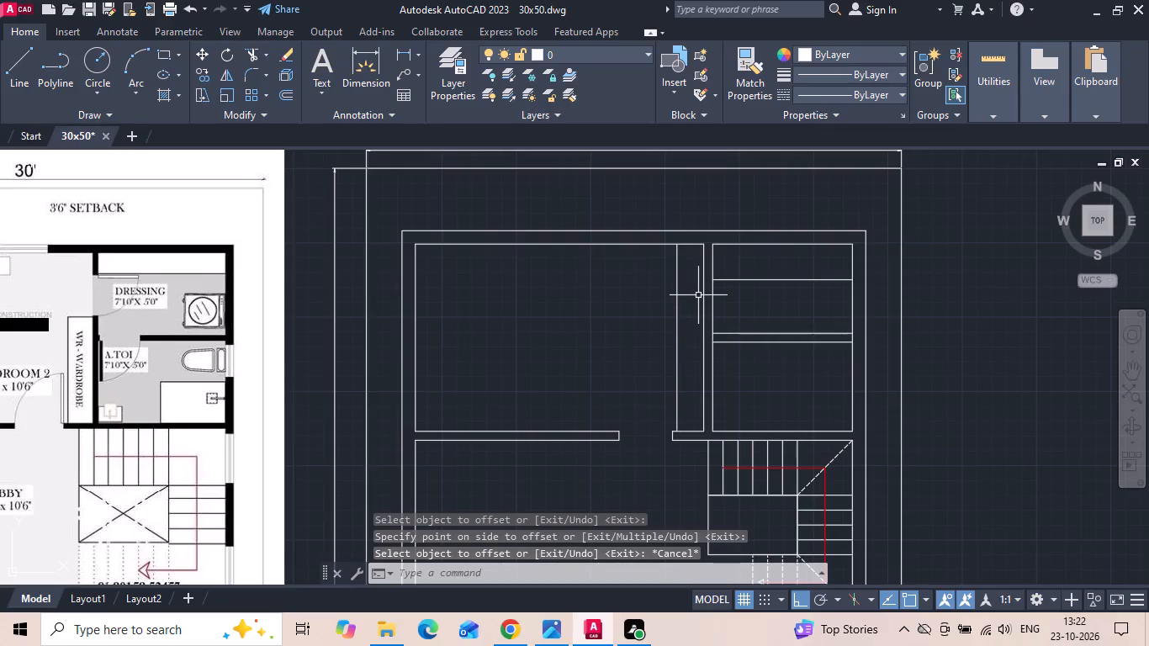
Offset the dressing storage line 2'7" toward the toilet to mark the dressing door's lower jamb.
{"action": "type", "text": "o"}
{"action": "key", "text": "space"}
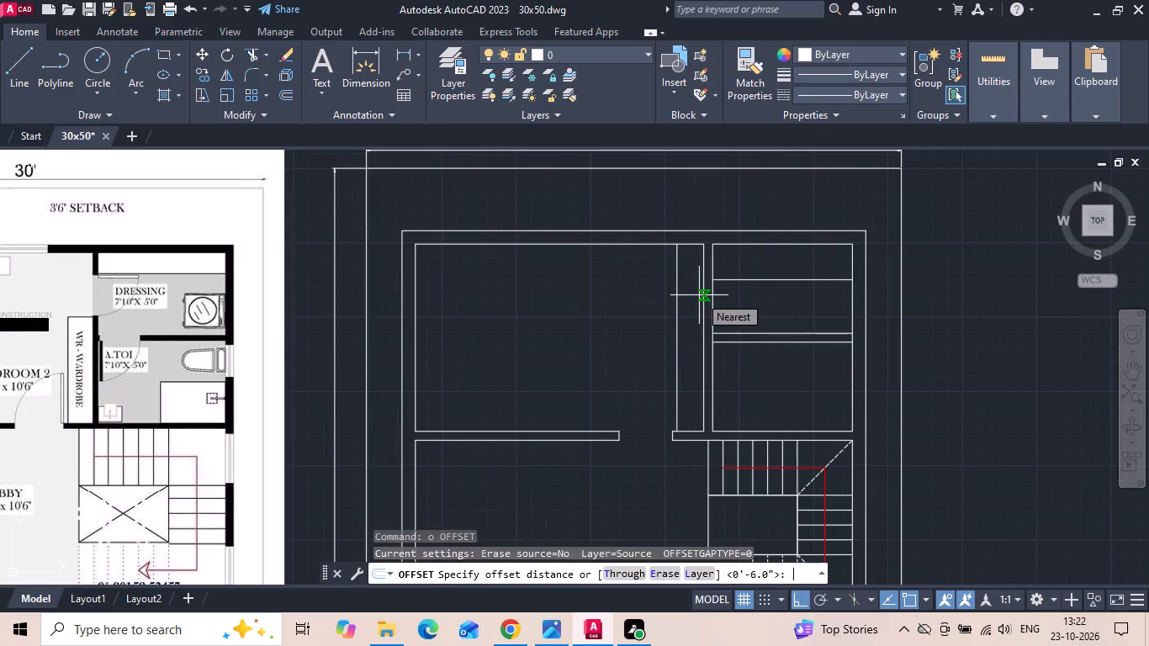
{"action": "key", "text": "2"}
{"action": "key", "text": "apostrophe"}
{"action": "type", "text": "7"}
{"action": "key", "text": "space"}
{"action": "scroll", "coordinate": [712, 289], "scroll_direction": "up", "scroll_amount": 1}
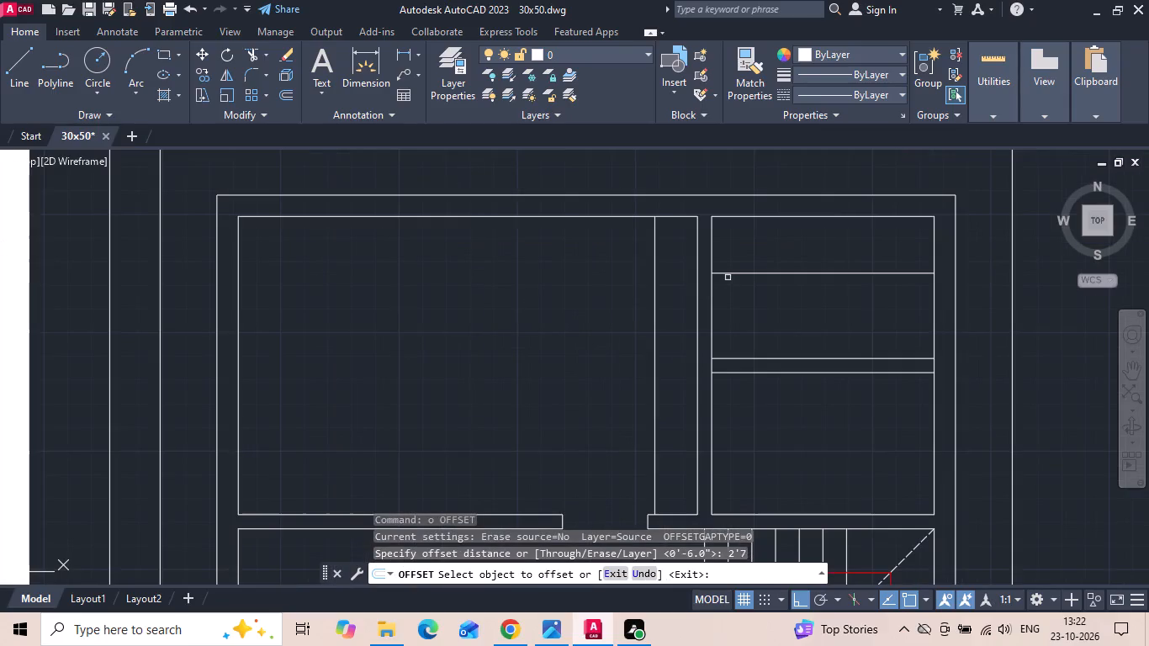
{"action": "left_click", "coordinate": [730, 274]}
{"action": "left_click", "coordinate": [730, 301]}
{"action": "key", "text": "Escape"}
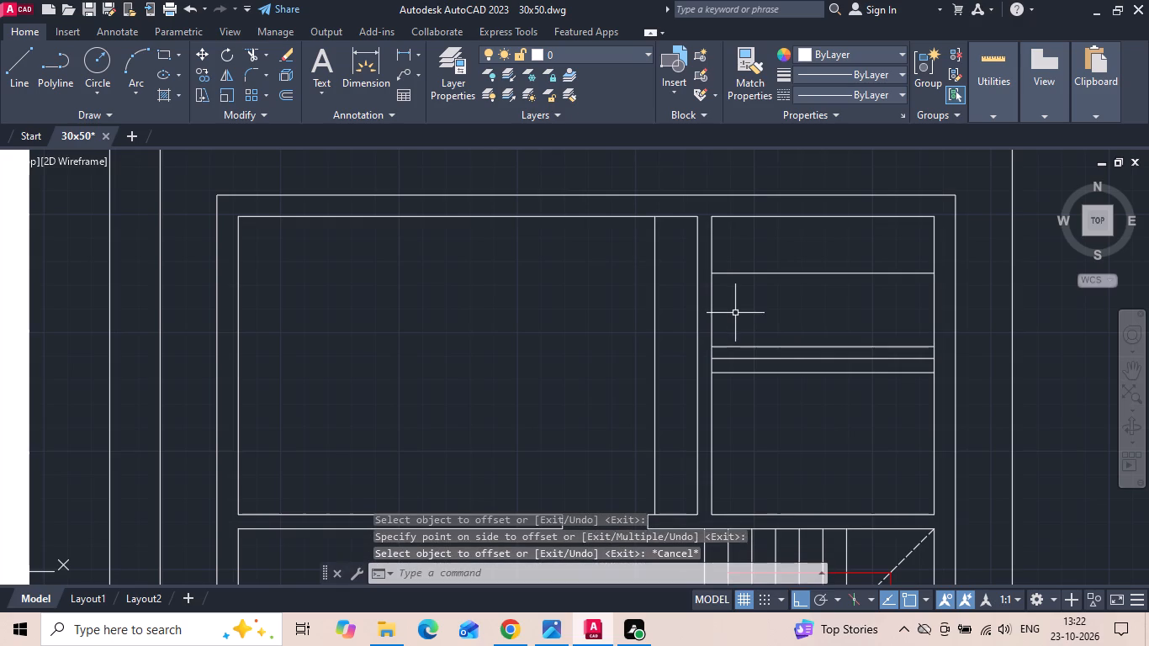
Offset the lower jamb line 2'6" back toward the rear wall to mark the door's upper jamb.
{"action": "type", "text": "o 2'6"}
{"action": "key", "text": "space"}
{"action": "left_click", "coordinate": [733, 345]}
{"action": "left_click", "coordinate": [732, 325]}
{"action": "key", "text": "Escape"}
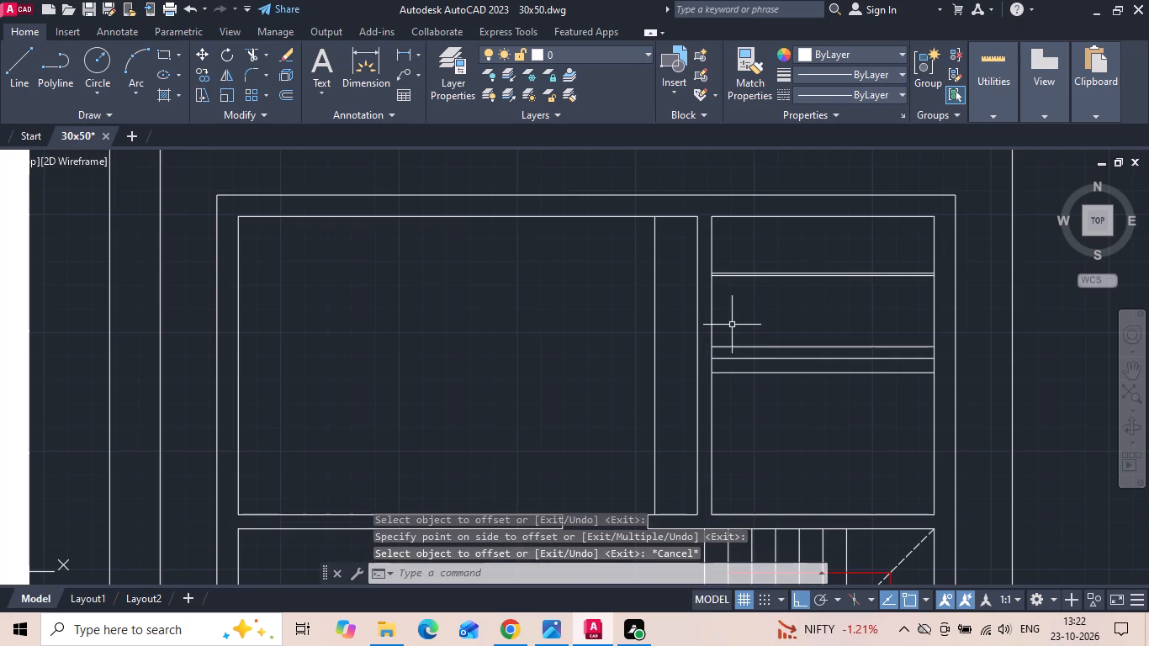
Extend both dressing door jamb lines through the partition to its Bedroom 2 face.
{"action": "type", "text": "ex"}
{"action": "key", "text": "space"}
{"action": "left_click", "coordinate": [723, 278]}
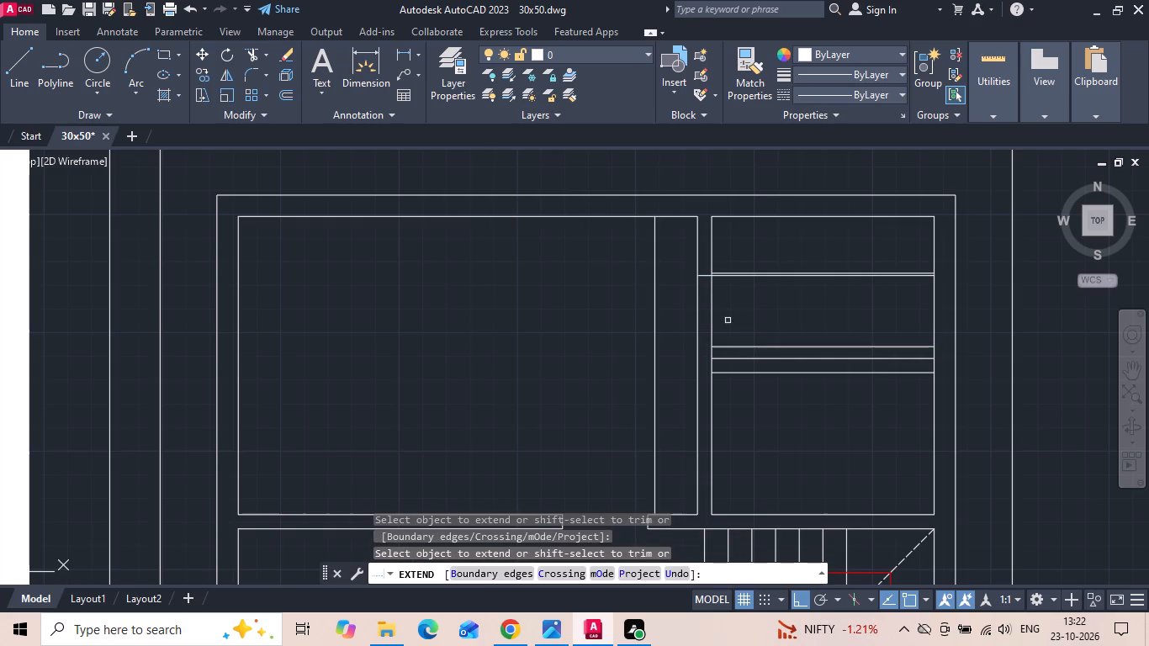
{"action": "left_click", "coordinate": [729, 346]}
{"action": "key", "text": "Escape"}
Trim the upper jamb line inside the dressing and cut the partition between the jambs to open the dressing door.
{"action": "key", "text": "t"}
{"action": "key", "text": "r"}
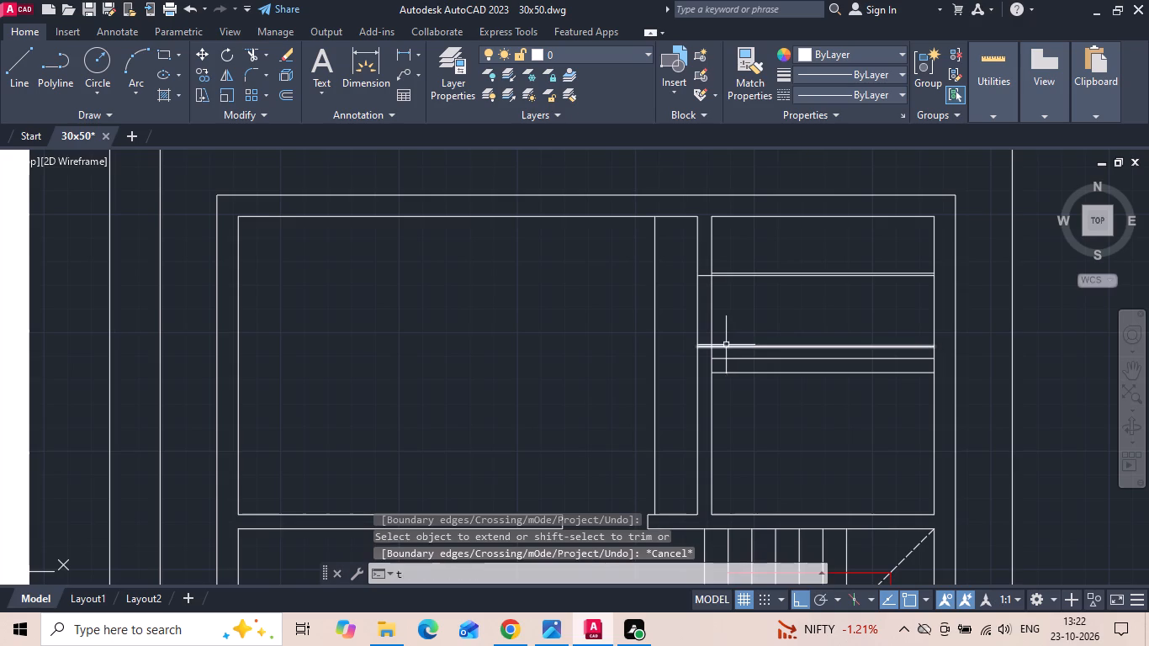
{"action": "key", "text": "space"}
{"action": "key", "text": "space"}
{"action": "scroll", "coordinate": [728, 278], "scroll_direction": "up", "scroll_amount": 2}
{"action": "left_click", "coordinate": [718, 281]}
{"action": "left_click_drag", "start_coordinate": [712, 353], "coordinate": [590, 379]}
{"action": "scroll", "coordinate": [652, 336], "scroll_direction": "down", "scroll_amount": 2}
{"action": "key", "text": "Escape"}
Extend the dressing door's lower jamb line to the Bedroom 2 wardrobe's front line to close the wardrobe.
{"action": "key", "text": "e"}
{"action": "key", "text": "x"}
{"action": "key", "text": "space"}
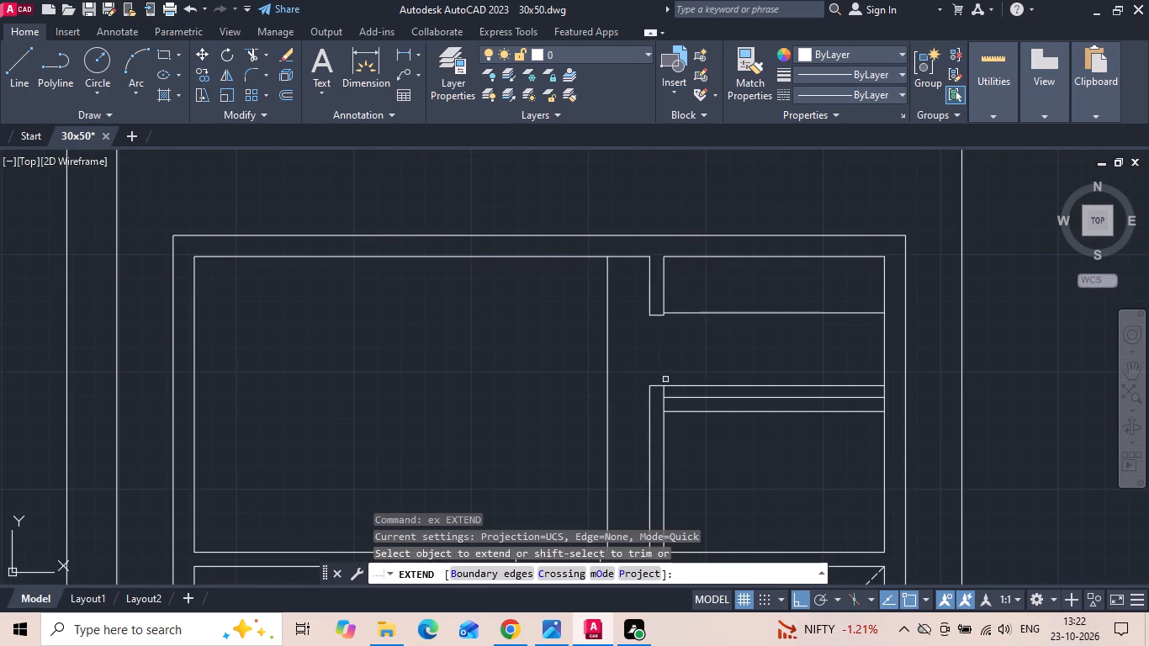
{"action": "left_click", "coordinate": [671, 386]}
{"action": "key", "text": "Escape"}
Trim the wardrobe's front line beyond its new end at the dressing door's lower jamb.
{"action": "key", "text": "t"}
{"action": "type", "text": "r"}
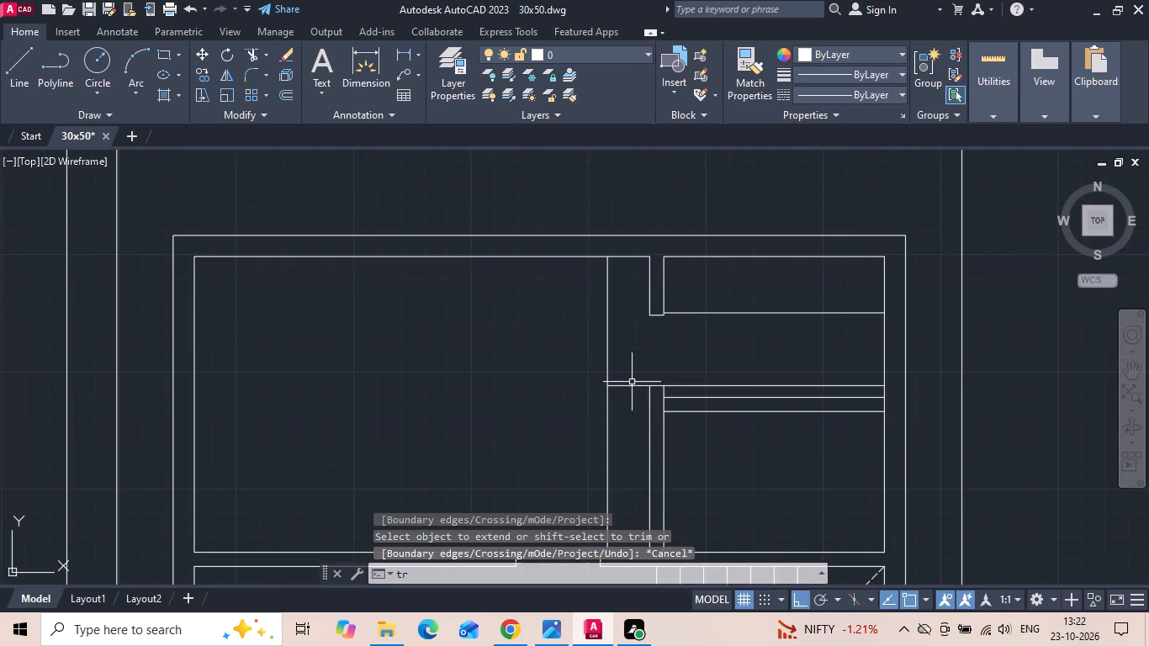
{"action": "key", "text": "space"}
{"action": "key", "text": "space"}
{"action": "left_click_drag", "start_coordinate": [619, 363], "coordinate": [596, 359]}
Trim the lower jamb line inside the dressing and the lines crossing both ends of the dressing–toilet wall.
{"action": "scroll", "coordinate": [696, 384], "scroll_direction": "up", "scroll_amount": 1}
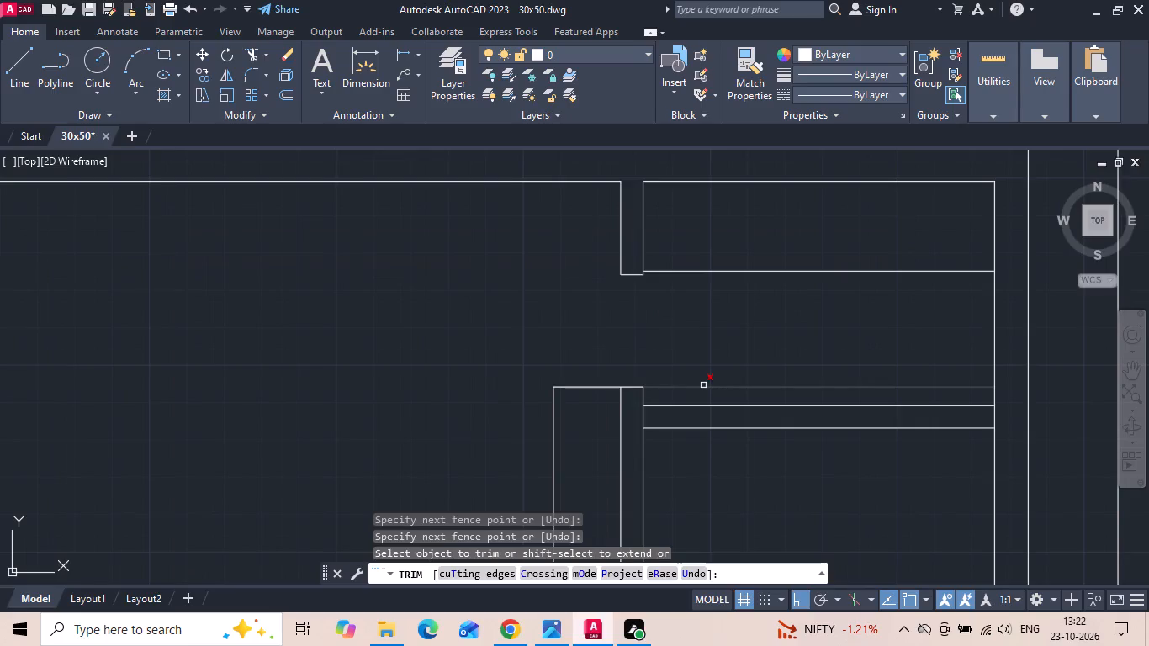
{"action": "left_click", "coordinate": [703, 385]}
{"action": "left_click", "coordinate": [645, 420]}
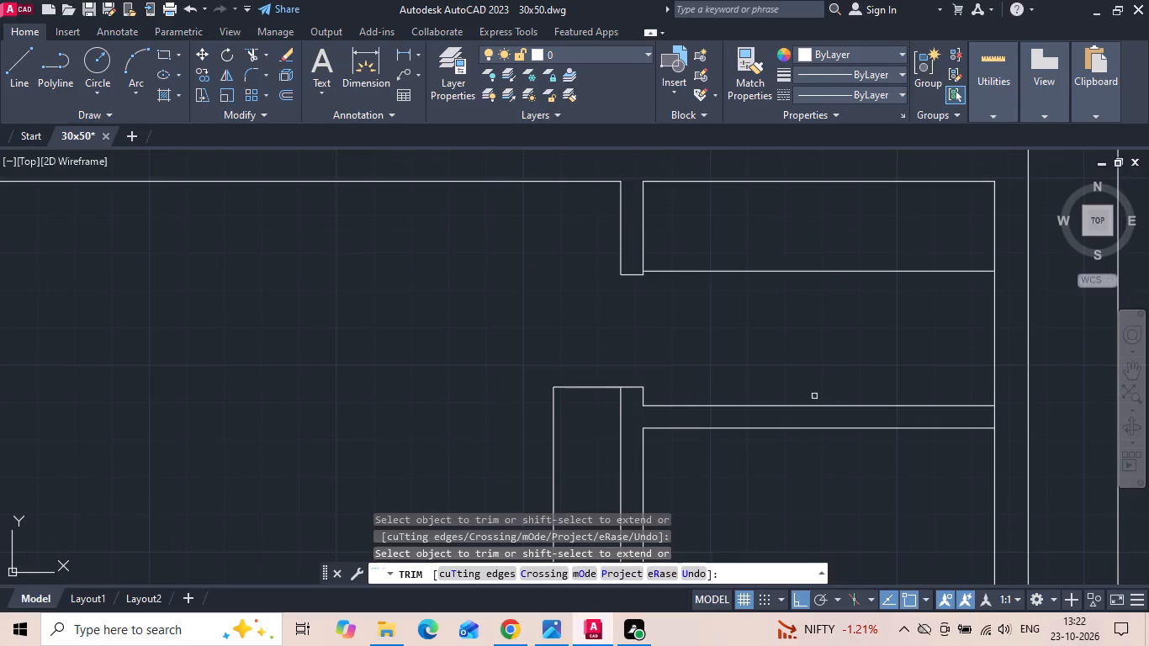
{"action": "scroll", "coordinate": [1009, 371], "scroll_direction": "down", "scroll_amount": 2}
{"action": "scroll", "coordinate": [1007, 382], "scroll_direction": "up", "scroll_amount": 2}
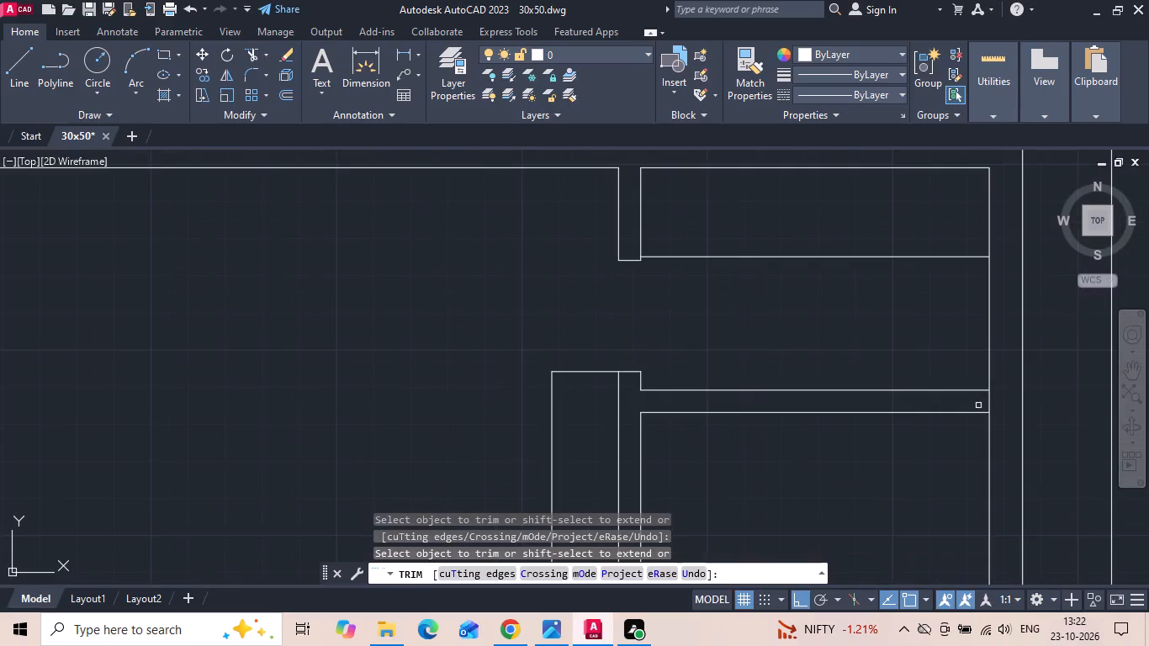
{"action": "left_click", "coordinate": [988, 401]}
{"action": "scroll", "coordinate": [739, 416], "scroll_direction": "up", "scroll_amount": 1}
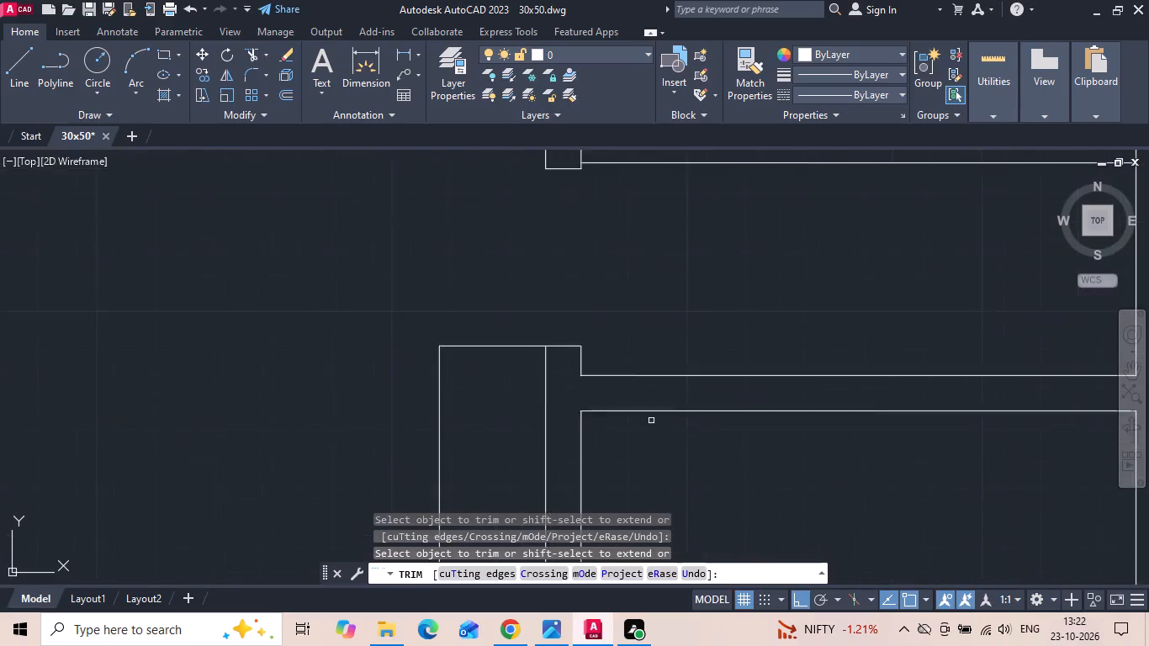
{"action": "scroll", "coordinate": [647, 421], "scroll_direction": "up", "scroll_amount": 2}
{"action": "key", "text": "Escape"}
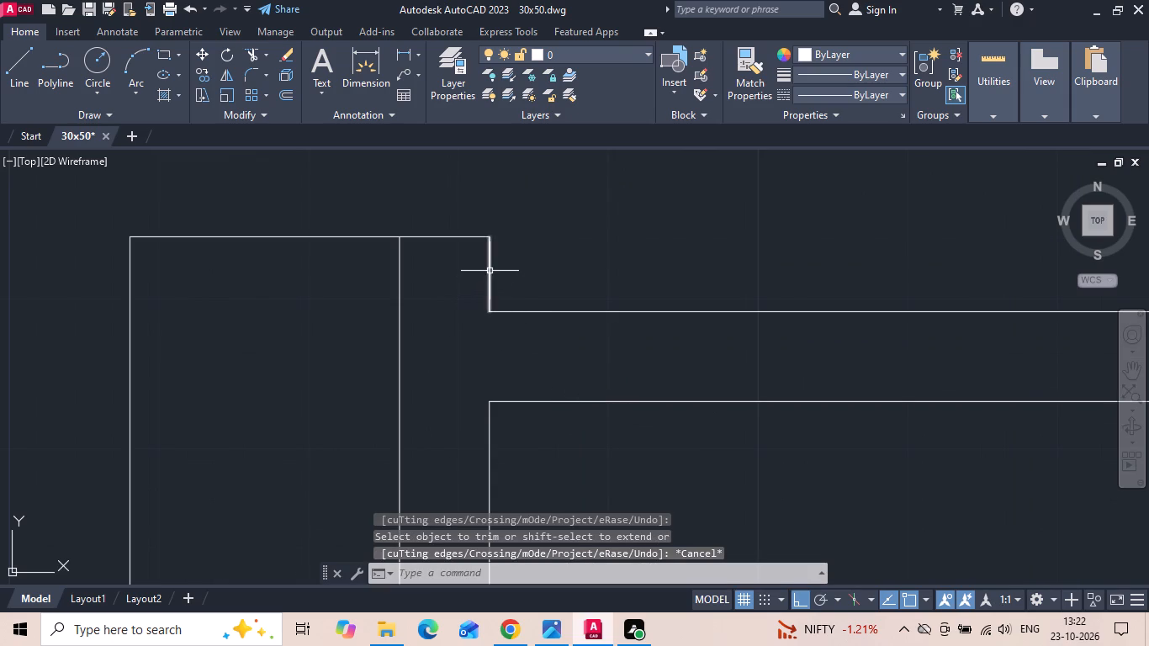
Copy the short dressing-side partition line 3" along the dressing–toilet wall for the toilet door's first jamb.
{"action": "left_click", "coordinate": [490, 271]}
{"action": "right_click", "coordinate": [490, 271]}
{"action": "left_click", "coordinate": [523, 327]}
{"action": "left_click_drag", "start_coordinate": [590, 255], "coordinate": [680, 253]}
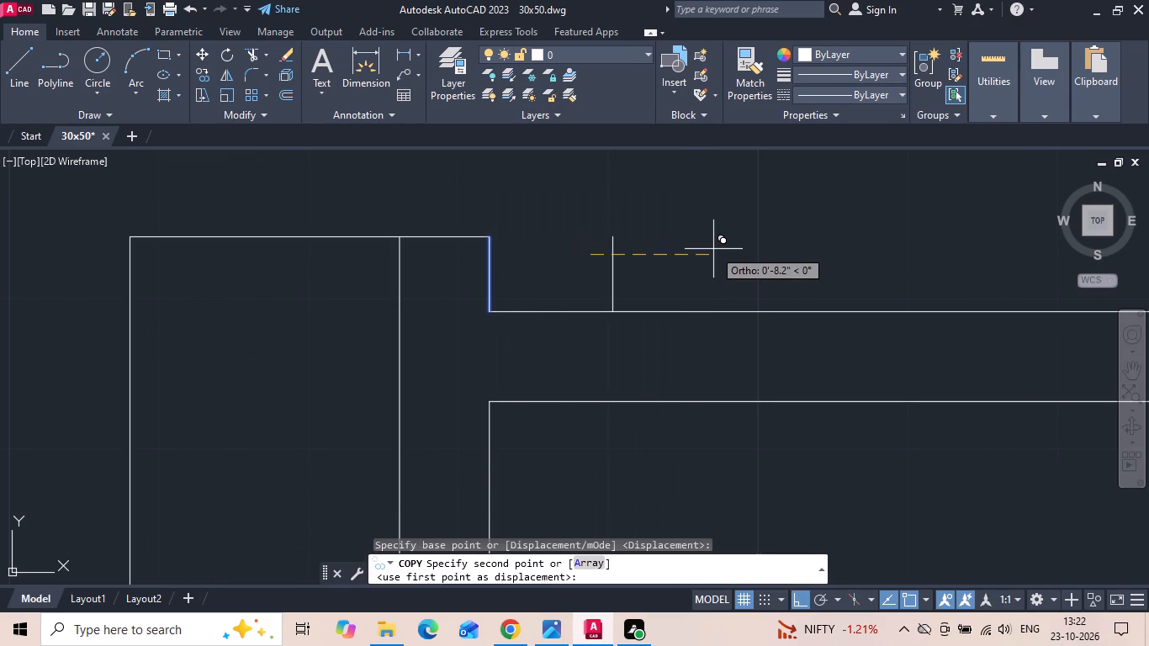
{"action": "type", "text": "3"}
{"action": "key", "text": "space"}
{"action": "key", "text": "Escape"}
Offset the toilet door's first jamb line 2'6" along the dressing–toilet wall to make the second jamb.
{"action": "type", "text": "o 2'6"}
{"action": "key", "text": "space"}
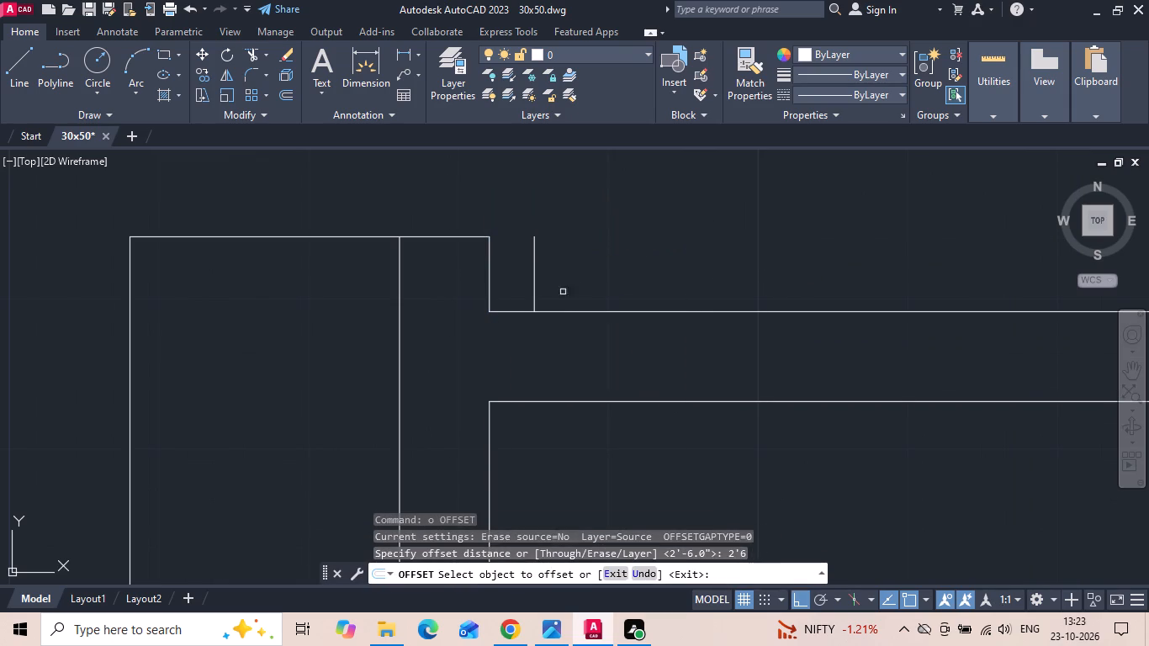
{"action": "left_click", "coordinate": [534, 291]}
{"action": "scroll", "coordinate": [535, 293], "scroll_direction": "down", "scroll_amount": 1}
{"action": "left_click", "coordinate": [677, 243]}
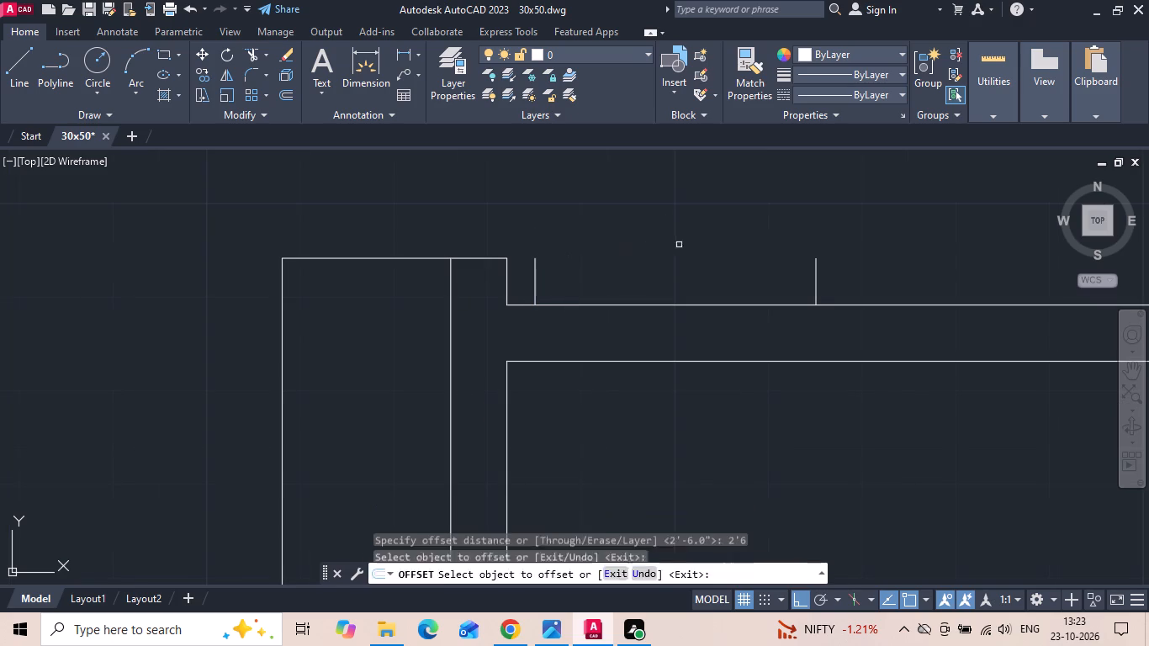
{"action": "key", "text": "Escape"}
Extend both toilet door jamb lines across the full thickness of the dressing–toilet wall.
{"action": "type", "text": "ex"}
{"action": "key", "text": "space"}
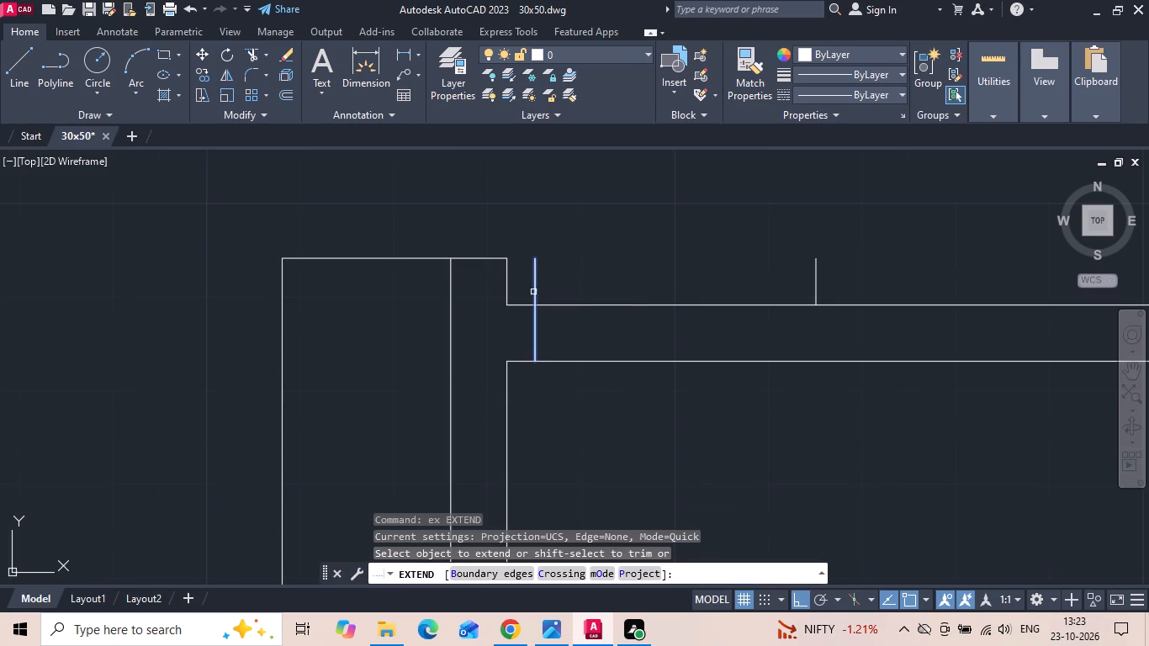
{"action": "left_click", "coordinate": [531, 292]}
{"action": "left_click", "coordinate": [831, 273]}
{"action": "left_click_drag", "start_coordinate": [828, 281], "coordinate": [810, 283]}
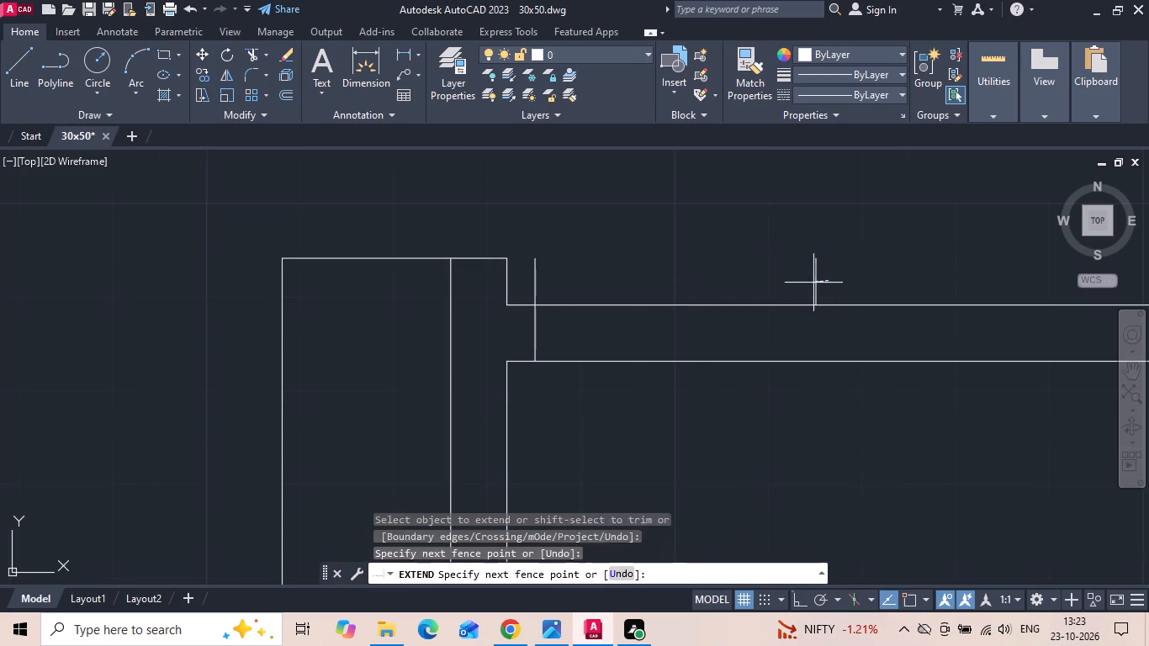
{"action": "left_click_drag", "start_coordinate": [810, 283], "coordinate": [807, 283]}
{"action": "key", "text": "Escape"}
Trim the dressing–toilet wall lines between the jambs and the jamb ends projecting into the dressing to open the toilet door.
{"action": "key", "text": "t"}
{"action": "key", "text": "r"}
{"action": "key", "text": "space"}
{"action": "key", "text": "space"}
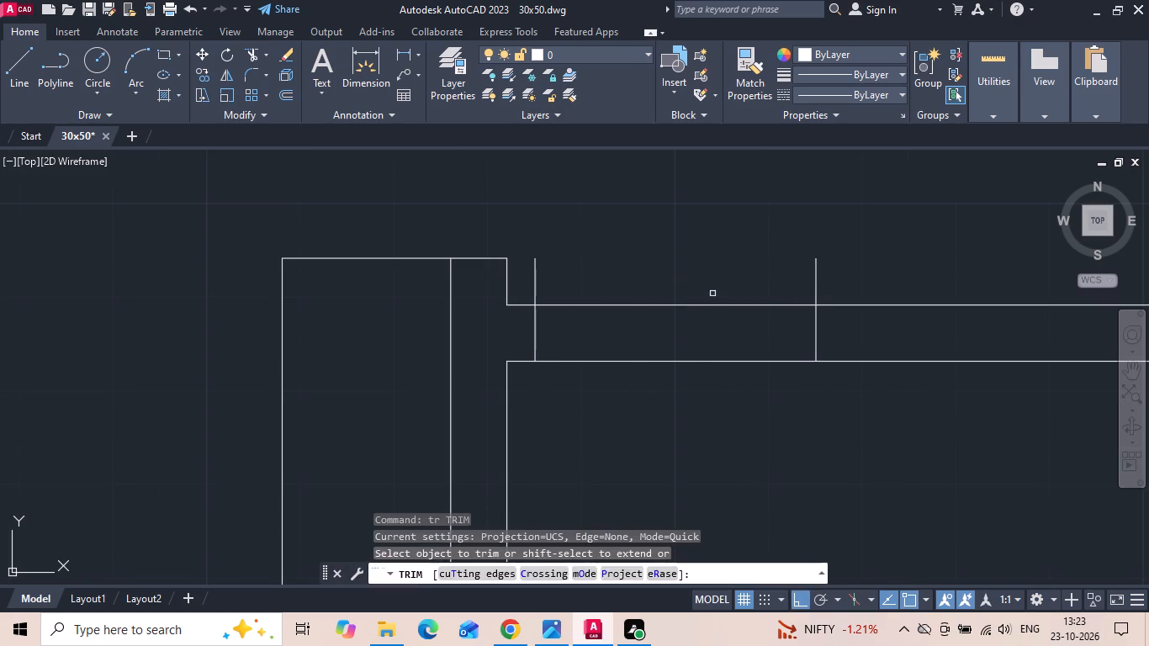
{"action": "left_click_drag", "start_coordinate": [712, 294], "coordinate": [712, 394]}
{"action": "left_click_drag", "start_coordinate": [519, 275], "coordinate": [537, 275]}
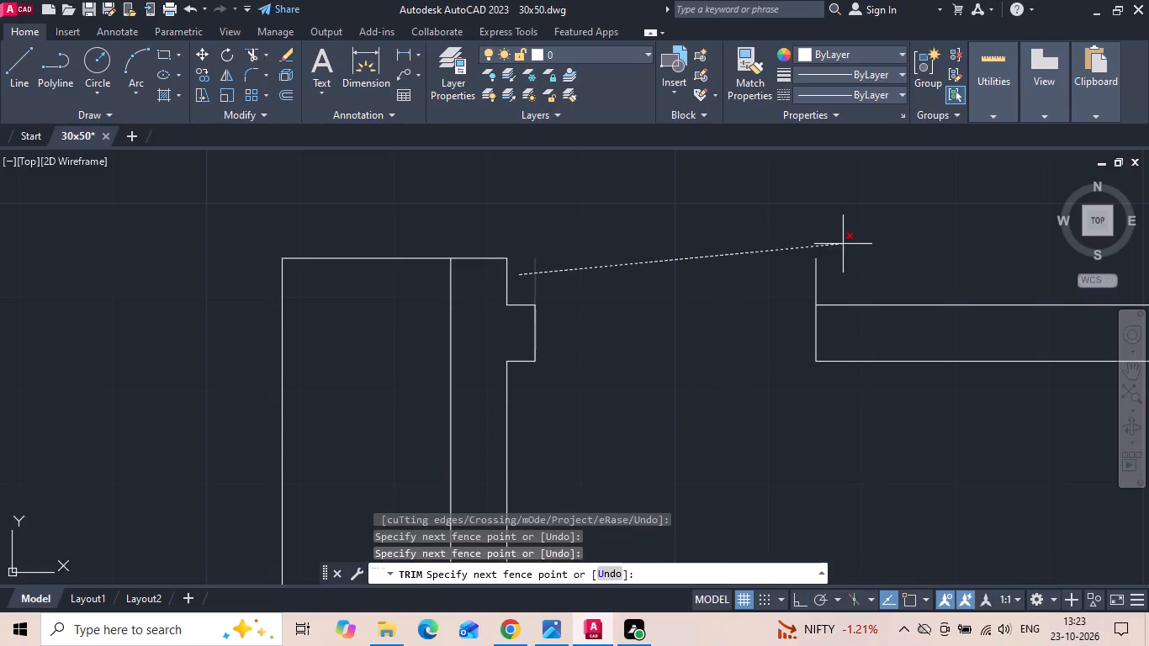
{"action": "left_click", "coordinate": [841, 266]}
{"action": "key", "text": "Escape"}
Save the drawing.
{"action": "key", "text": "ctrl+s"}
{"action": "scroll", "coordinate": [731, 322], "scroll_direction": "down", "scroll_amount": 3}
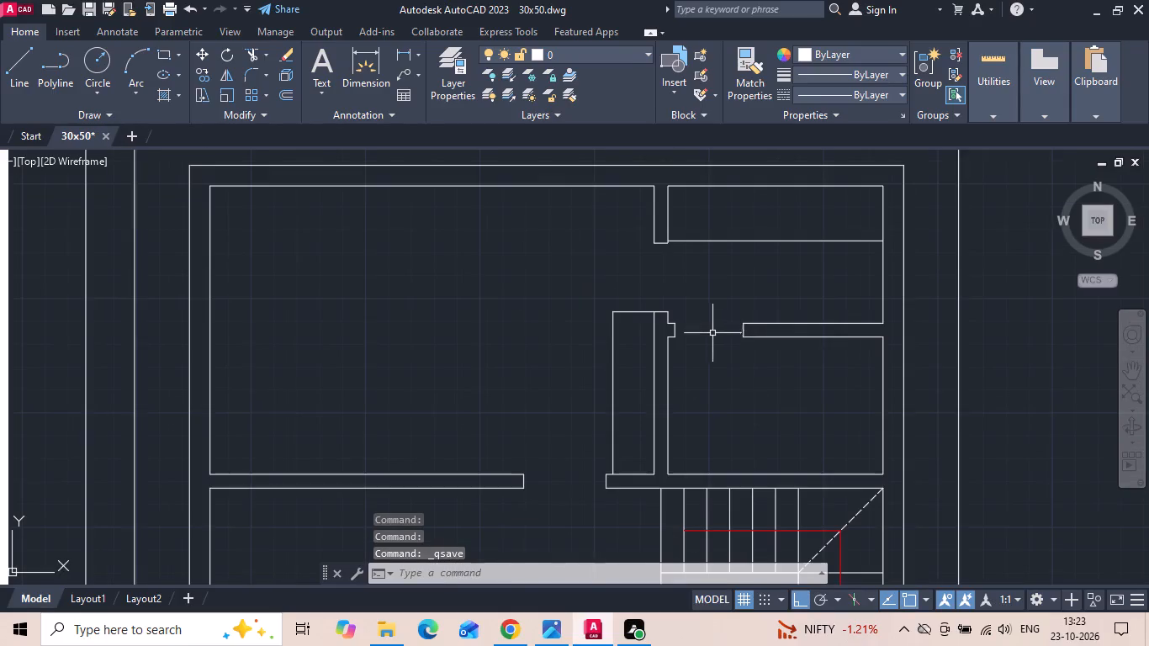
{"action": "scroll", "coordinate": [712, 334], "scroll_direction": "down", "scroll_amount": 1}
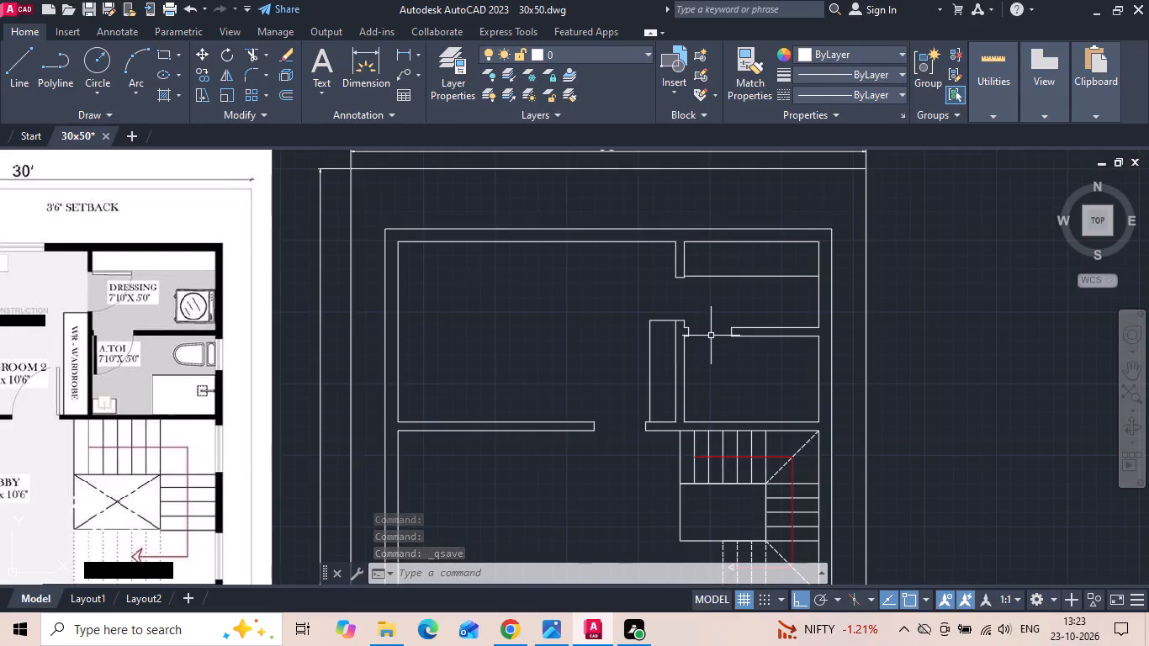
{"action": "middle_click_drag", "start_coordinate": [723, 368], "coordinate": [830, 326]}
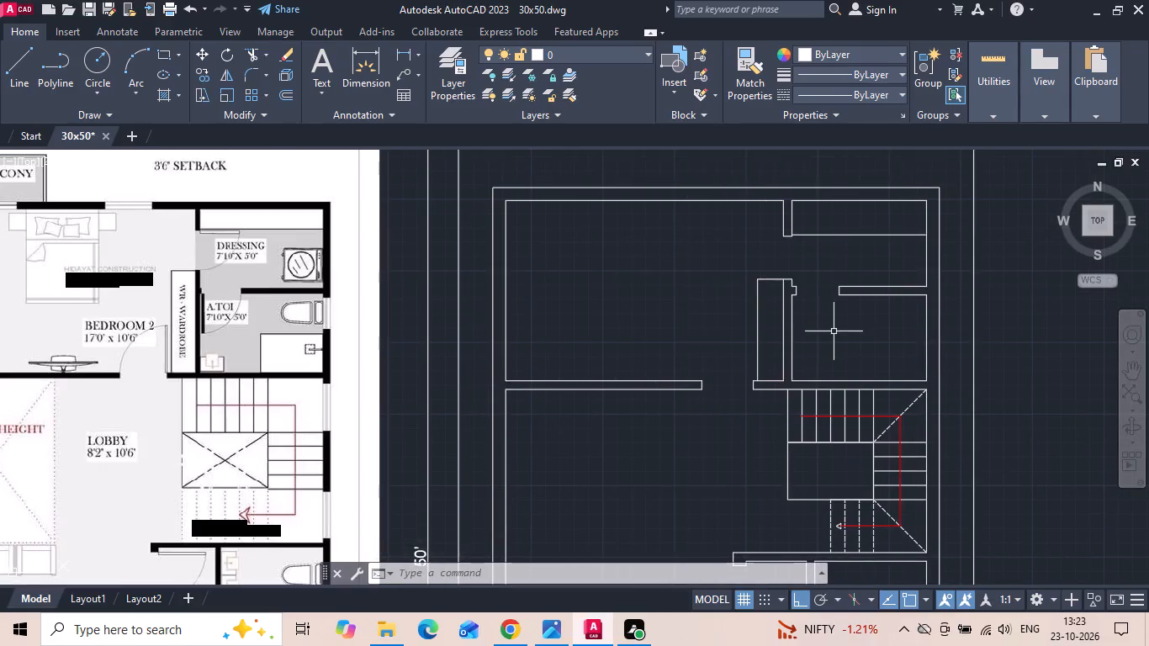
{"action": "scroll", "coordinate": [834, 343], "scroll_direction": "down", "scroll_amount": 1}
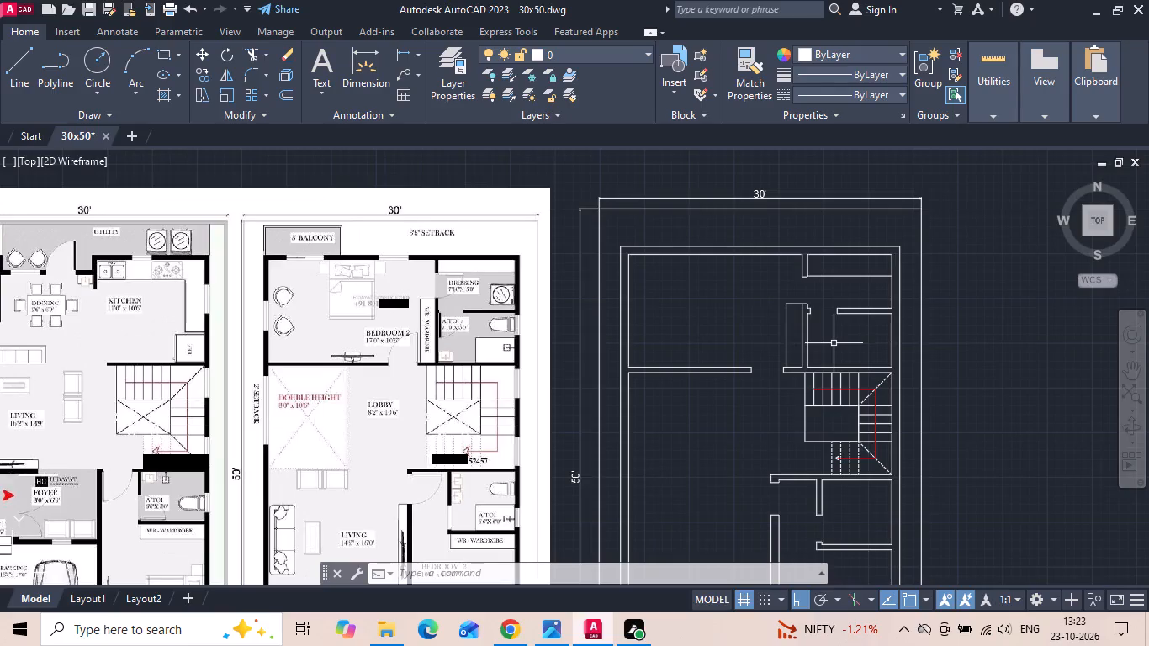
{"action": "middle_click_drag", "start_coordinate": [739, 366], "coordinate": [772, 352]}
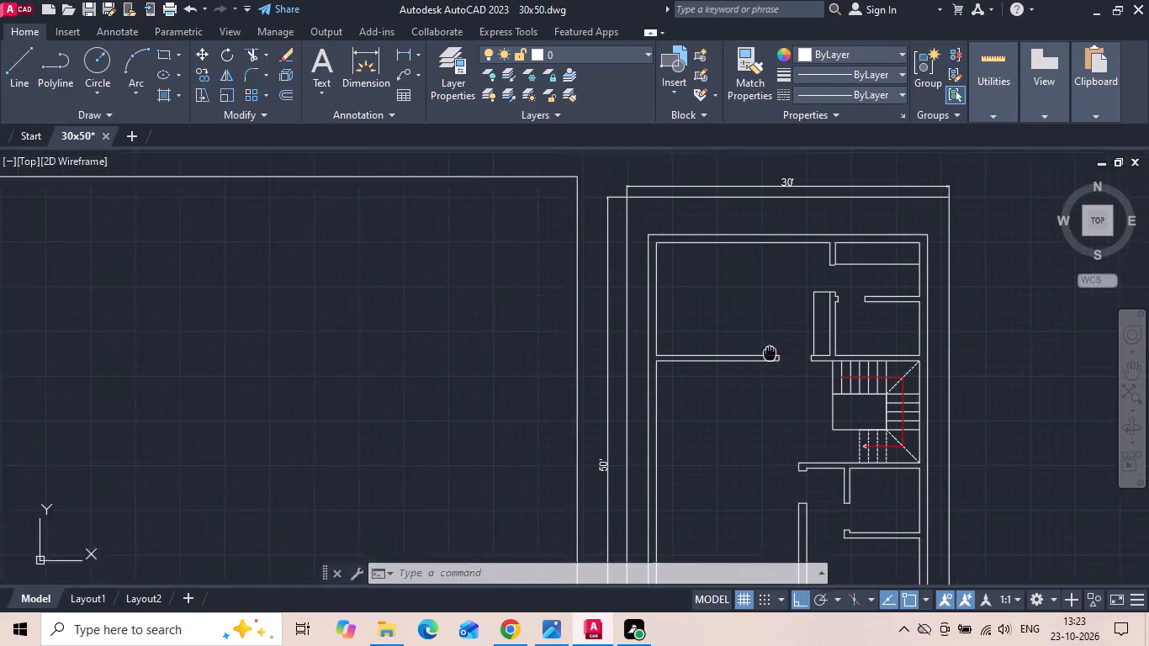
{"action": "middle_click_drag", "start_coordinate": [772, 352], "coordinate": [775, 352]}
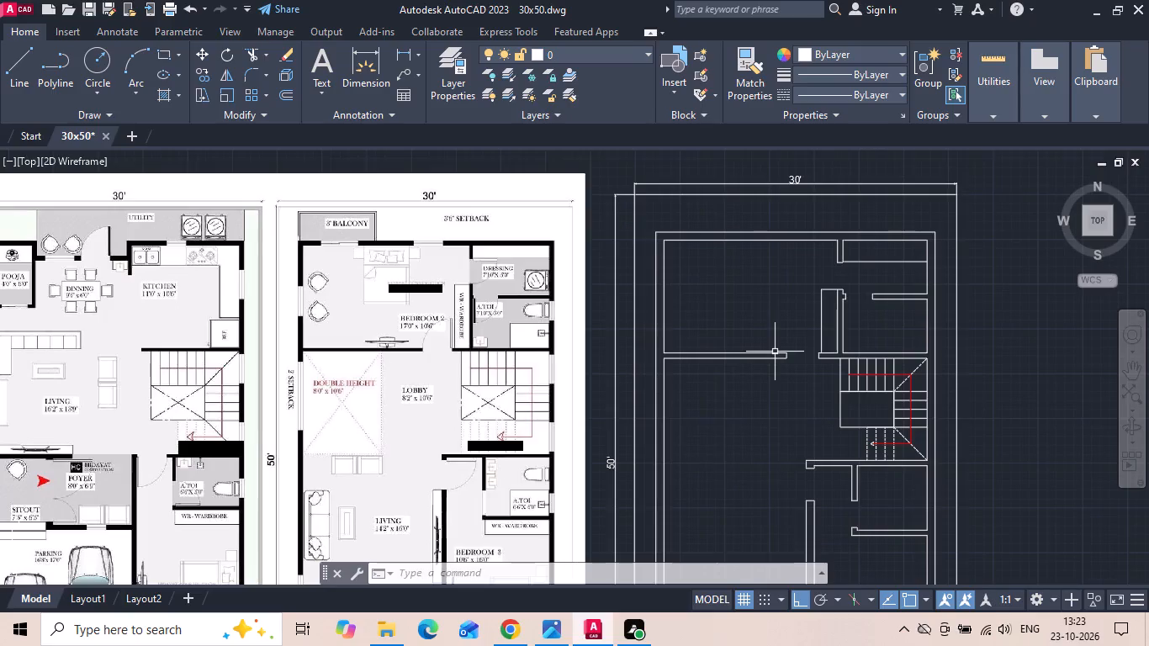
{"action": "key", "text": "ctrl+s"}
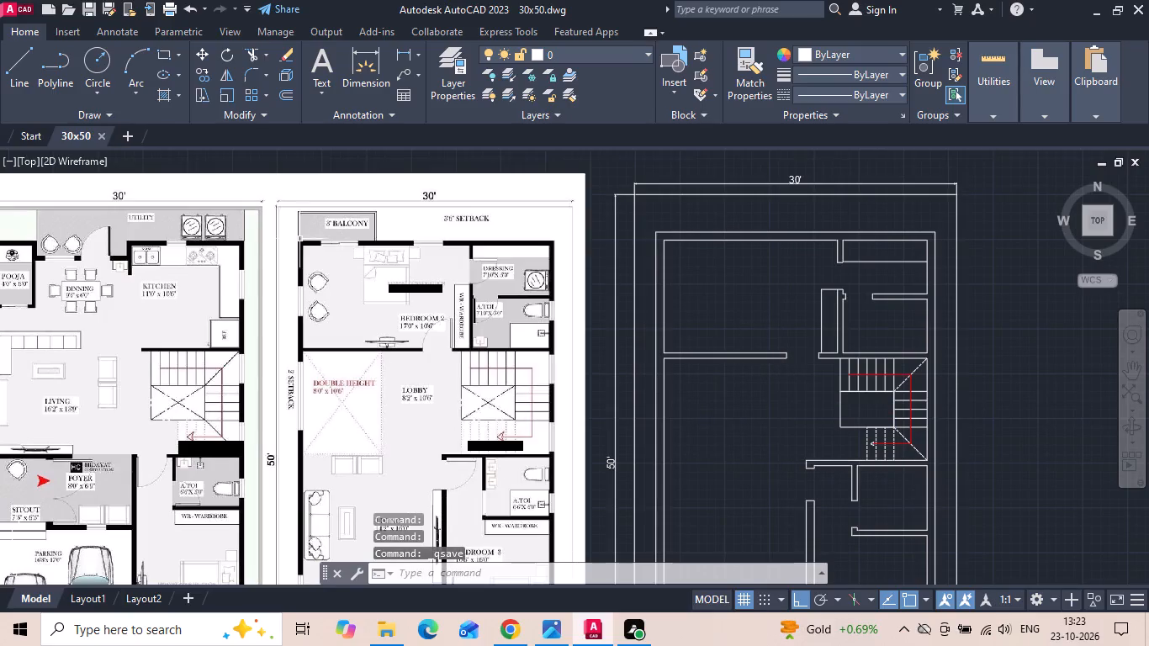
Measure the balcony's width and the thickness of the Bedroom 2 wall beside it on the first-floor reference image.
{"action": "scroll", "coordinate": [300, 233], "scroll_direction": "up", "scroll_amount": 2}
{"action": "middle_click_drag", "start_coordinate": [335, 262], "coordinate": [335, 309]}
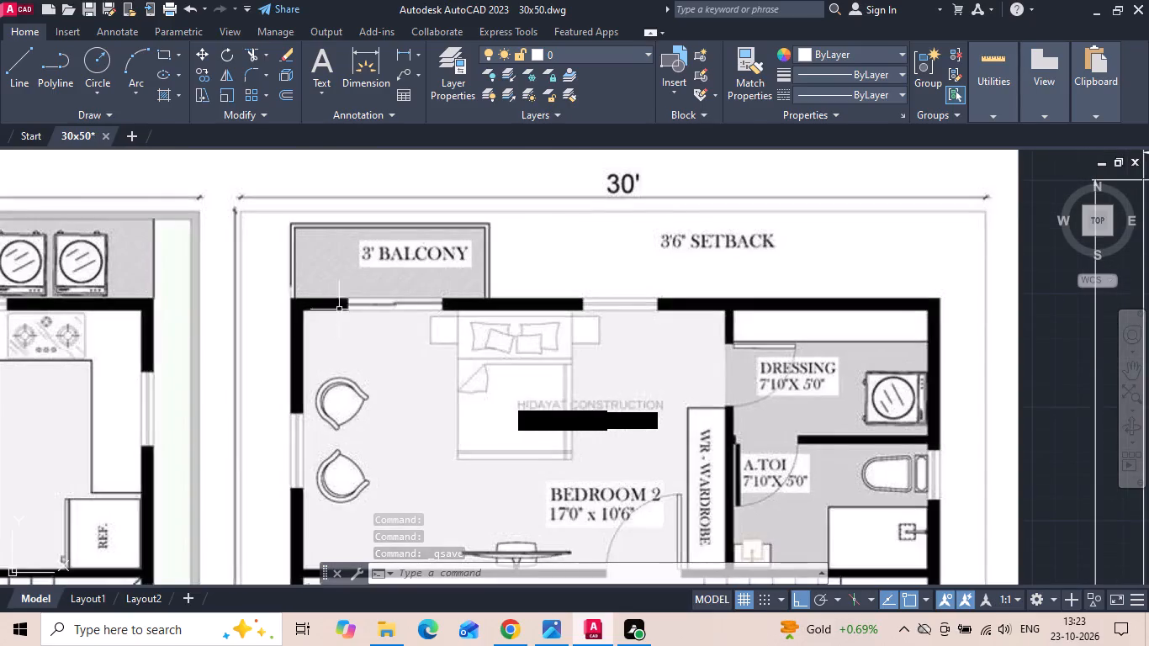
{"action": "scroll", "coordinate": [744, 295], "scroll_direction": "down", "scroll_amount": 2}
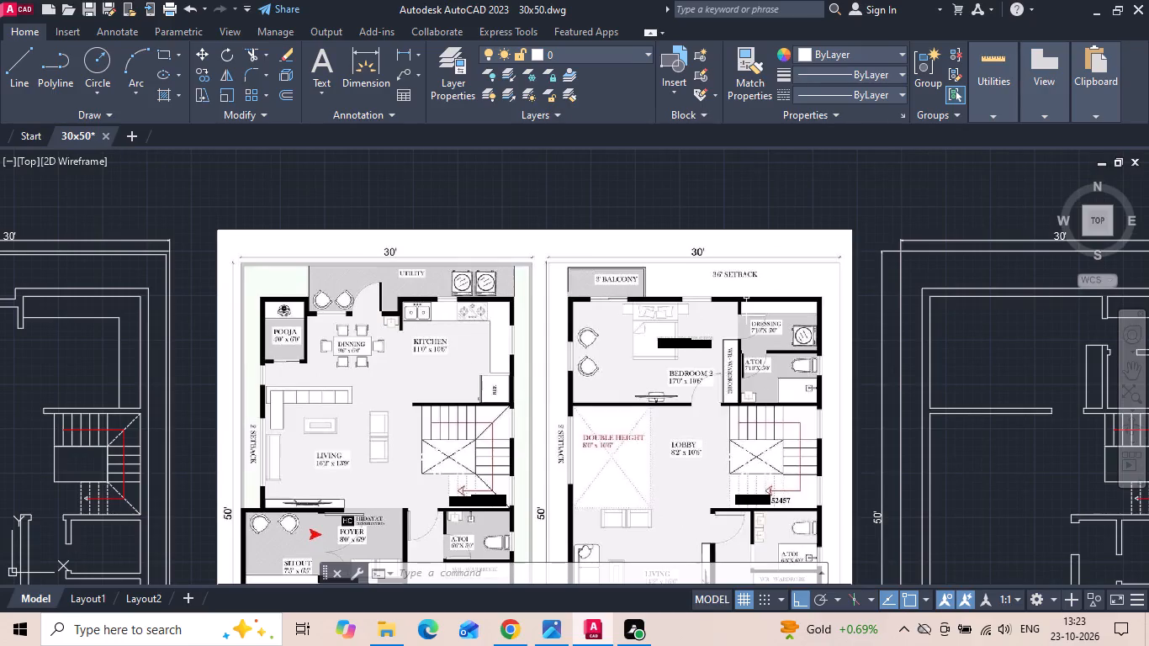
{"action": "scroll", "coordinate": [608, 297], "scroll_direction": "up", "scroll_amount": 3}
{"action": "middle_click_drag", "start_coordinate": [611, 289], "coordinate": [491, 334]}
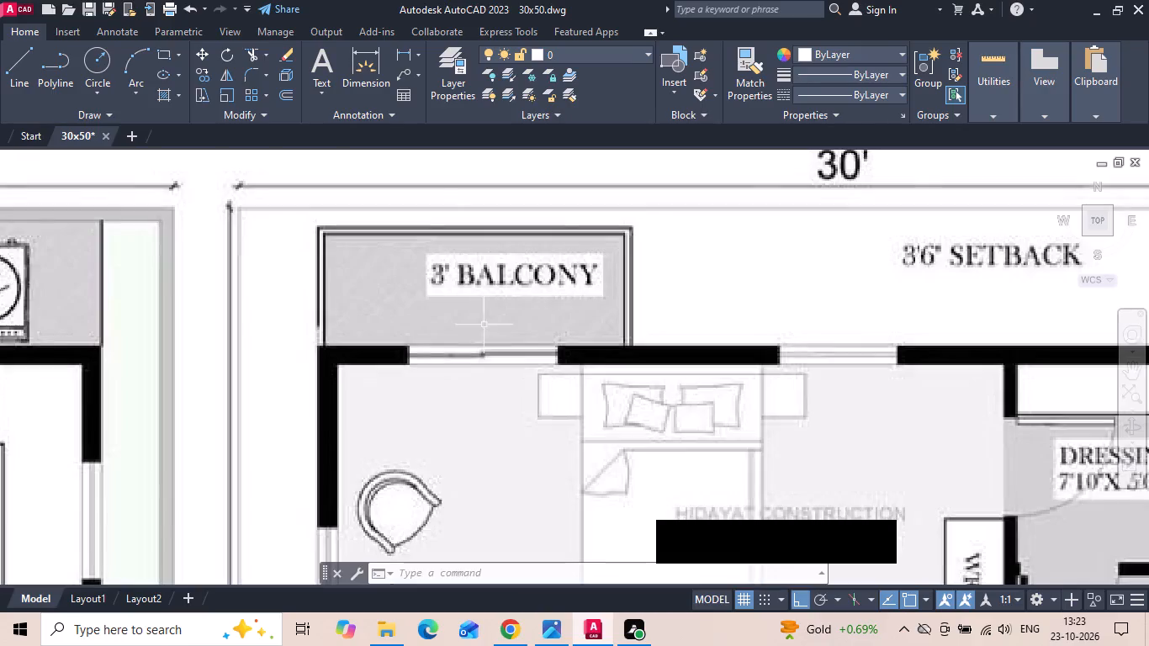
{"action": "left_click", "coordinate": [402, 49]}
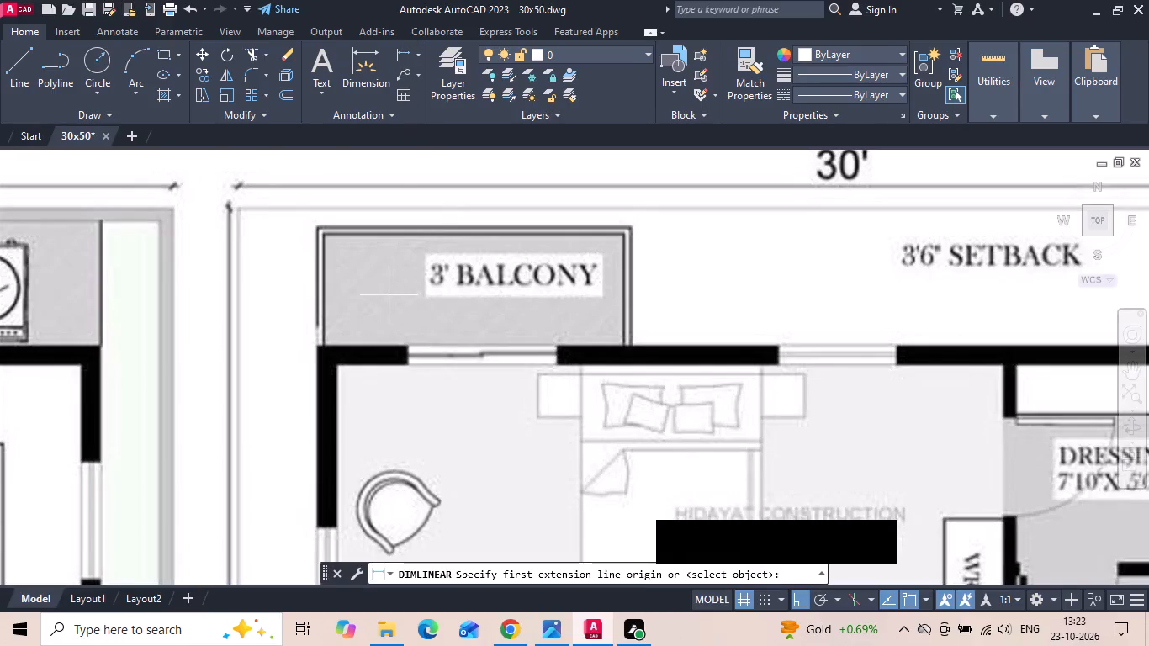
{"action": "left_click", "coordinate": [315, 343]}
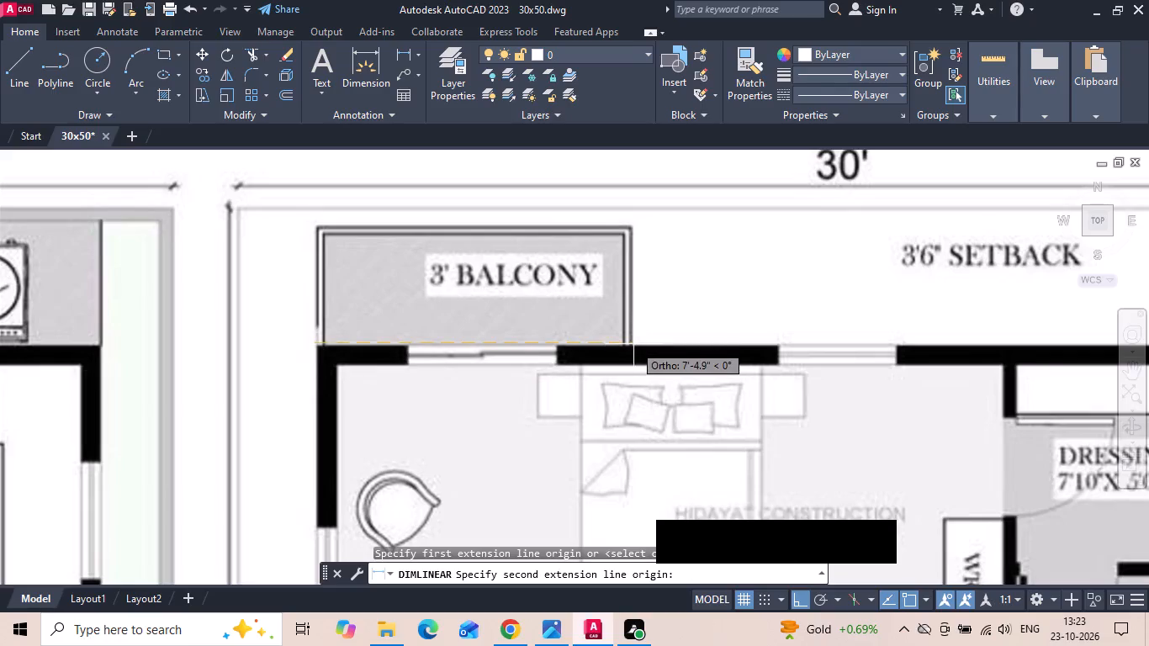
{"action": "key", "text": "Escape"}
{"action": "key", "text": "space"}
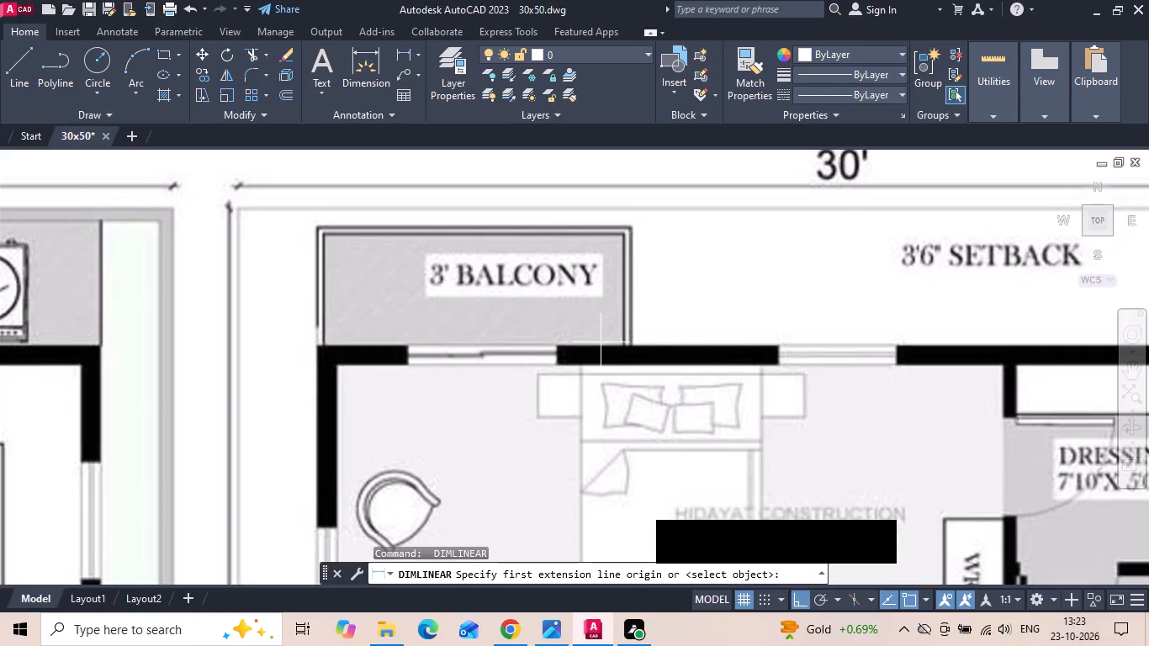
{"action": "left_click", "coordinate": [596, 342]}
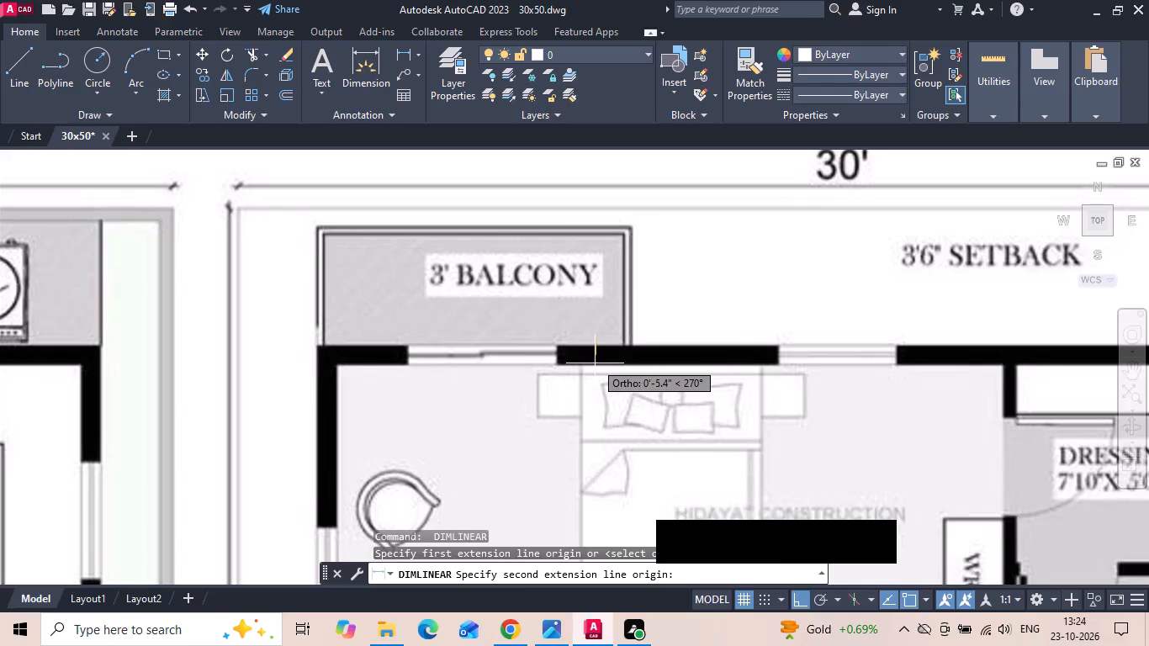
{"action": "key", "text": "Escape"}
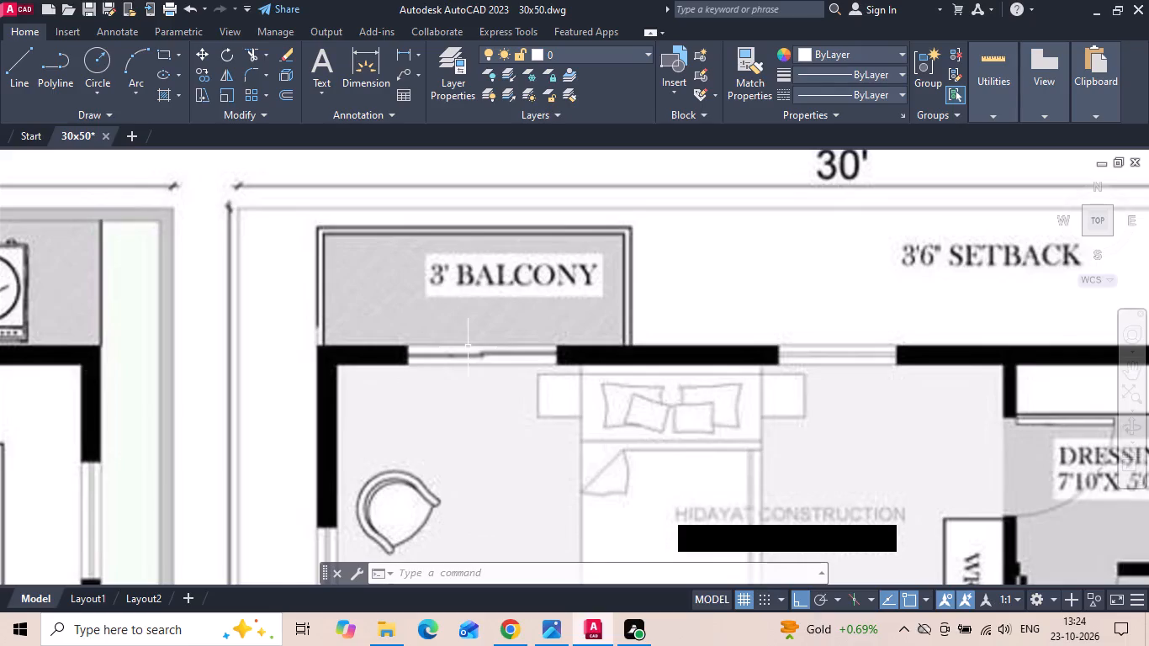
Offset the first floor's outer left wall line 7'6" inward to mark the balcony's width.
{"action": "scroll", "coordinate": [468, 347], "scroll_direction": "down", "scroll_amount": 1}
{"action": "middle_click_drag", "start_coordinate": [680, 319], "coordinate": [286, 313]}
{"action": "scroll", "coordinate": [286, 313], "scroll_direction": "down", "scroll_amount": 1}
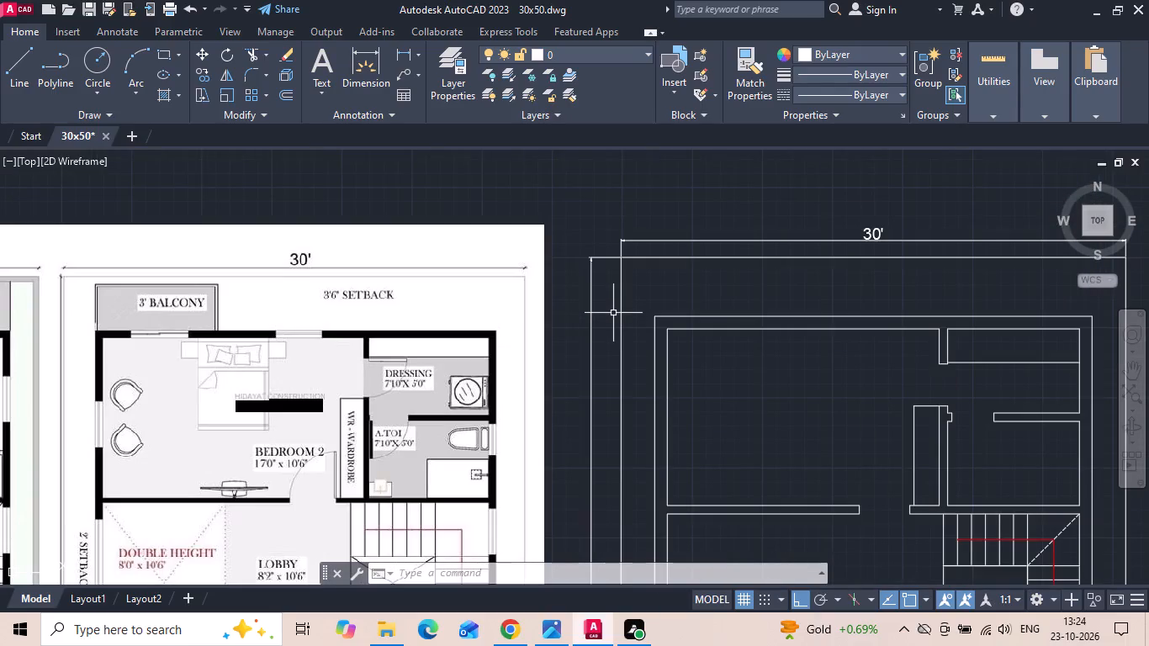
{"action": "type", "text": "o"}
{"action": "key", "text": "space"}
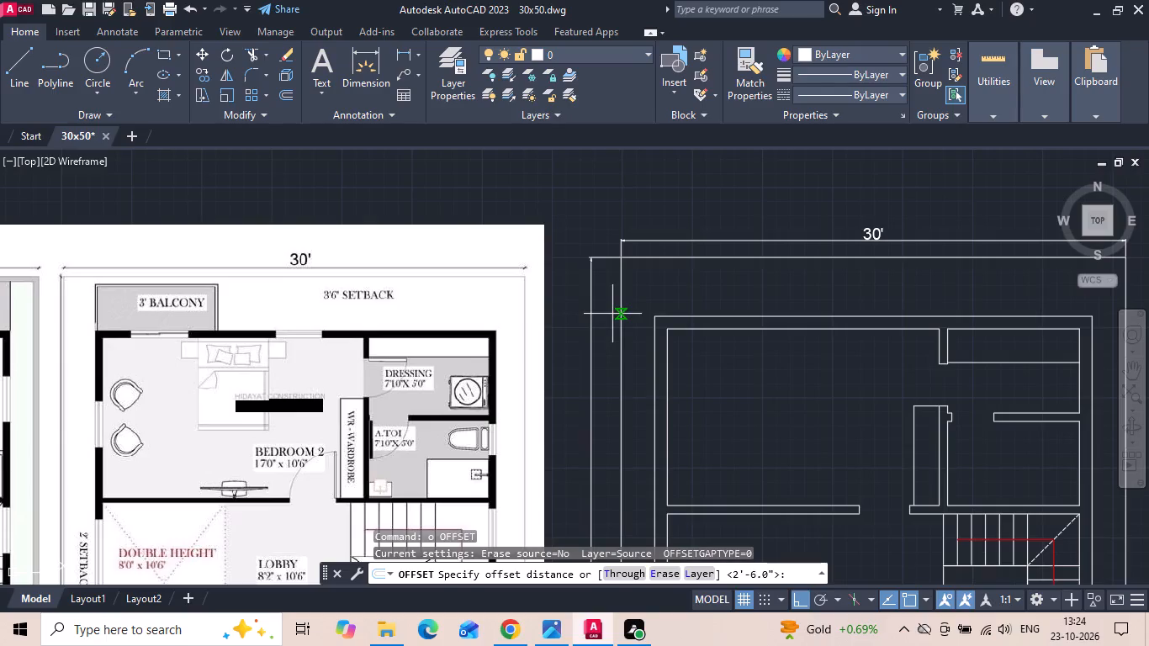
{"action": "type", "text": "7'"}
{"action": "type", "text": "6"}
{"action": "key", "text": "space"}
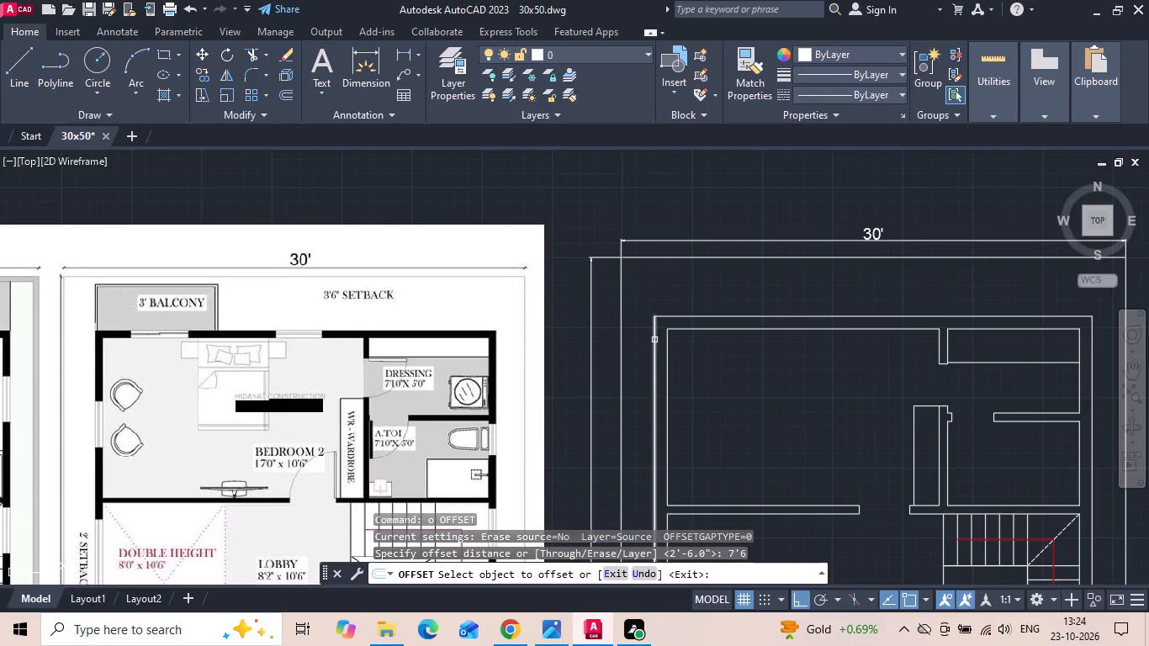
{"action": "left_click", "coordinate": [654, 340]}
{"action": "left_click", "coordinate": [741, 363]}
{"action": "key", "text": "Escape"}
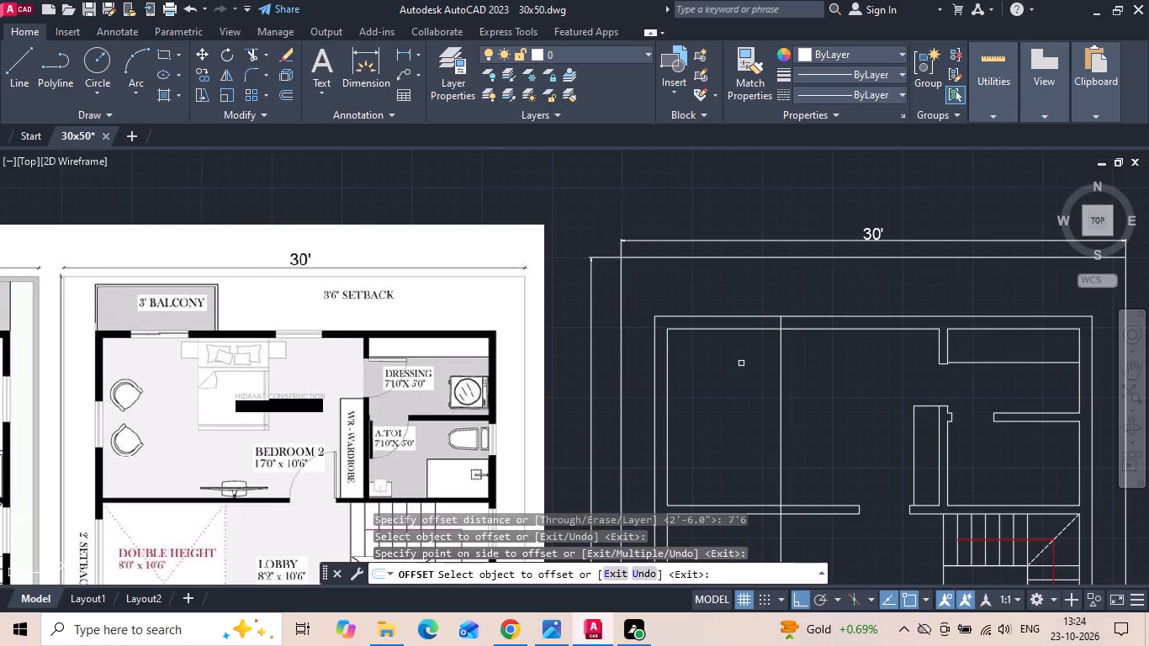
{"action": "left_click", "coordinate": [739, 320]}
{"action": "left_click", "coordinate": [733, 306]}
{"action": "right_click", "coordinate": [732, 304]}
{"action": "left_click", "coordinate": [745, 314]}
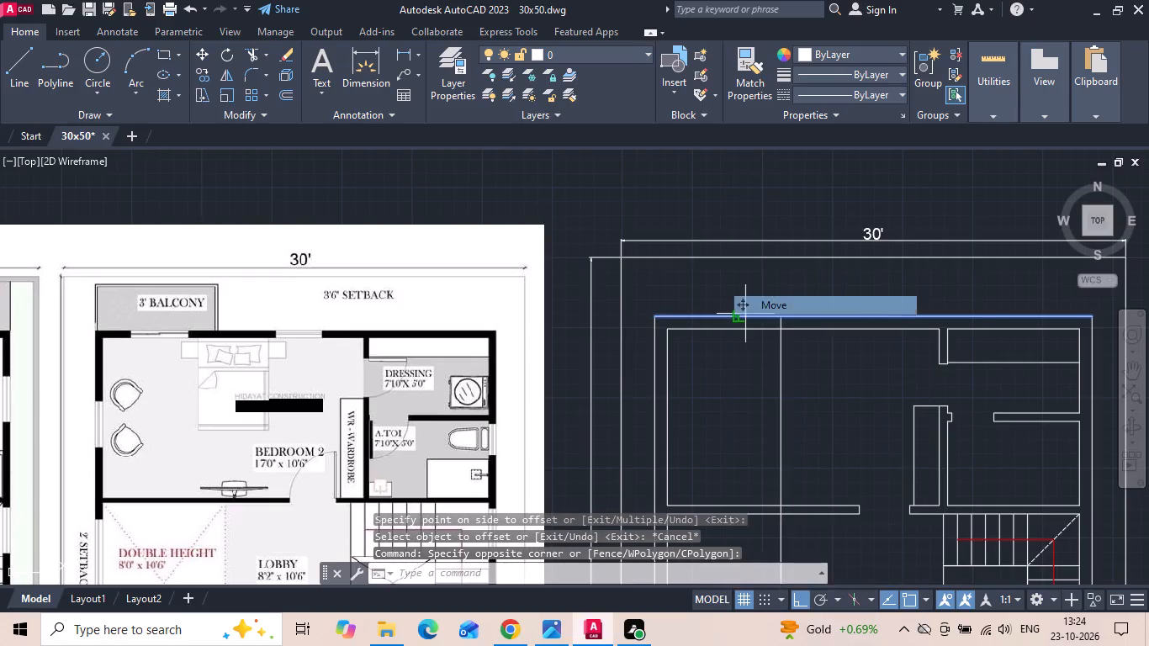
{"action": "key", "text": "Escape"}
Copy the outer top wall line of Bedroom 2 3' upward for the balcony's front edge.
{"action": "left_click_drag", "start_coordinate": [745, 314], "coordinate": [745, 321]}
{"action": "right_click", "coordinate": [739, 325]}
{"action": "left_click", "coordinate": [745, 330]}
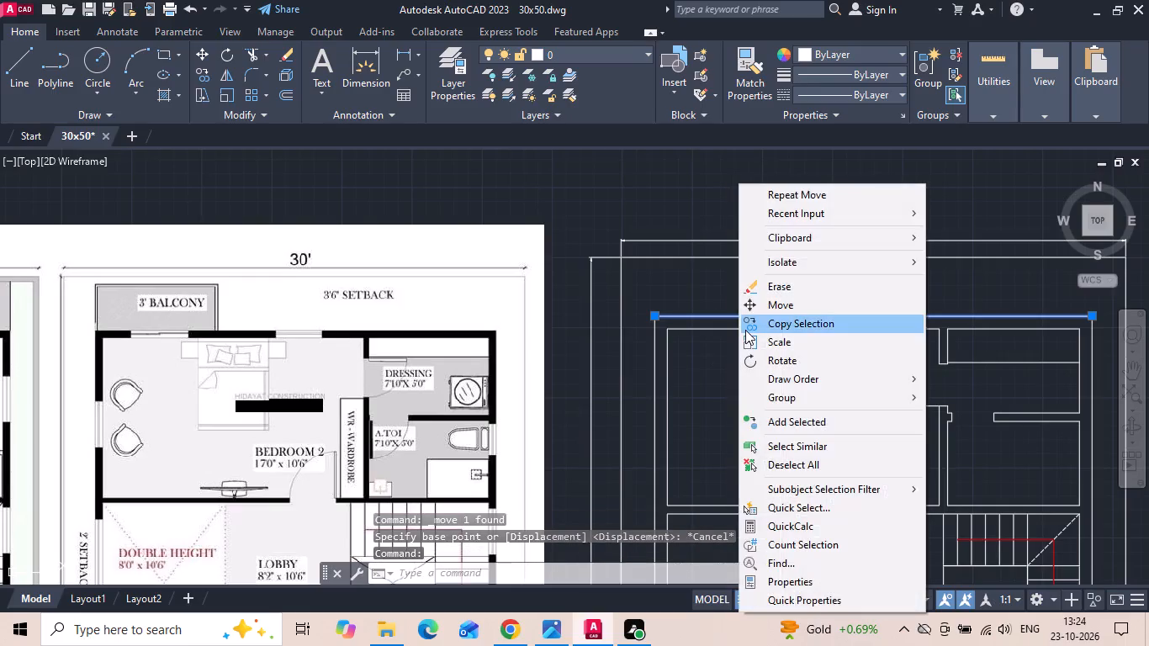
{"action": "left_click", "coordinate": [735, 422]}
{"action": "type", "text": "3'"}
{"action": "key", "text": "Return"}
{"action": "key", "text": "Escape"}
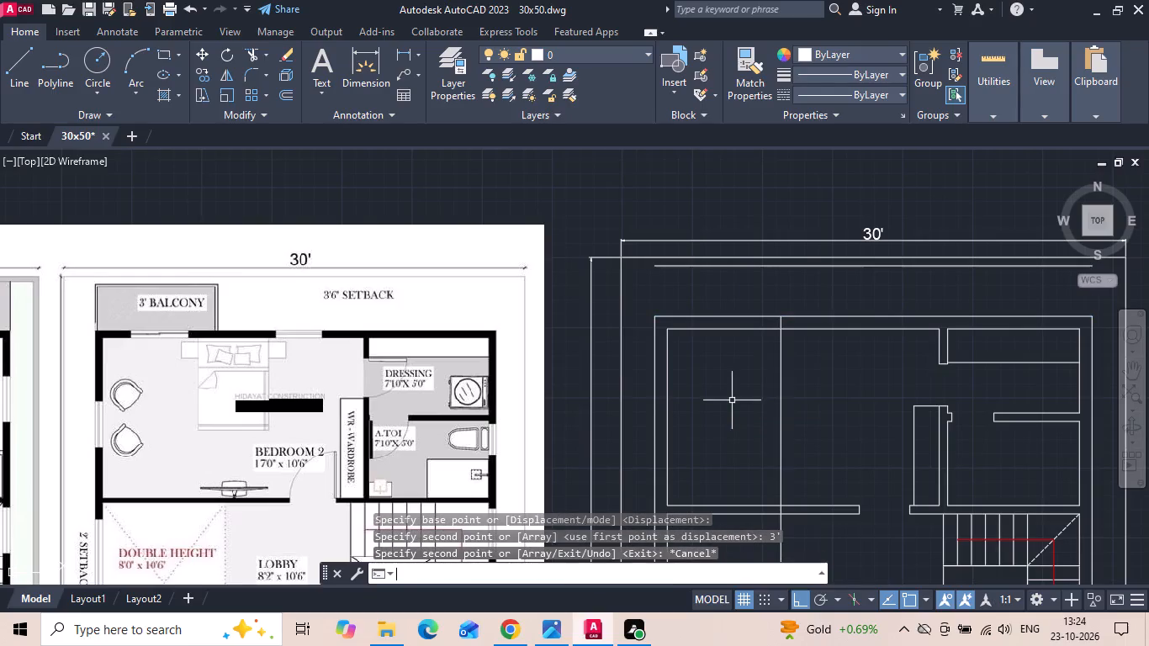
Extend the outer left wall line and the 7'6" offset line up to the balcony's front edge.
{"action": "type", "text": "ex"}
{"action": "key", "text": "space"}
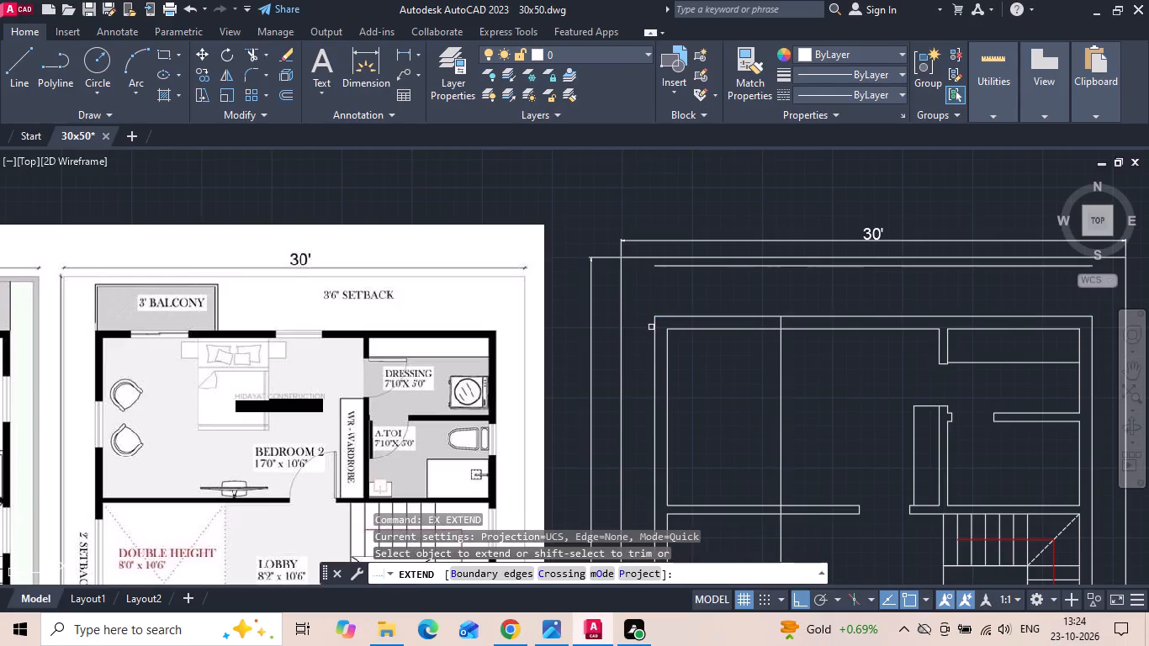
{"action": "left_click", "coordinate": [654, 326]}
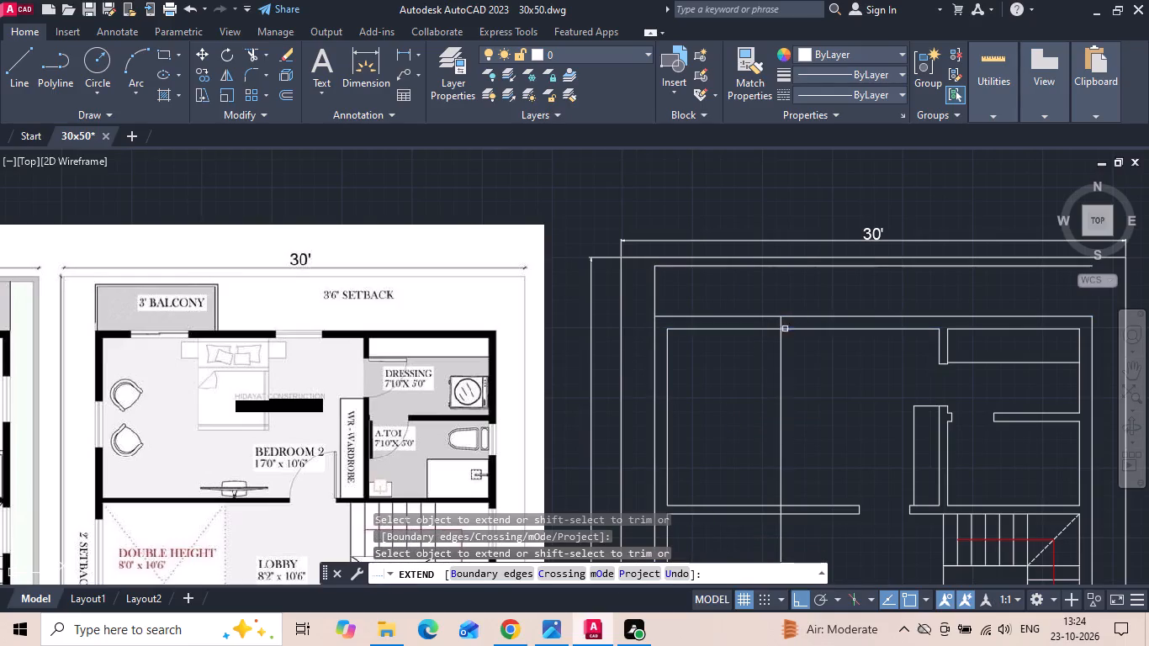
{"action": "left_click", "coordinate": [779, 324]}
{"action": "key", "text": "Escape"}
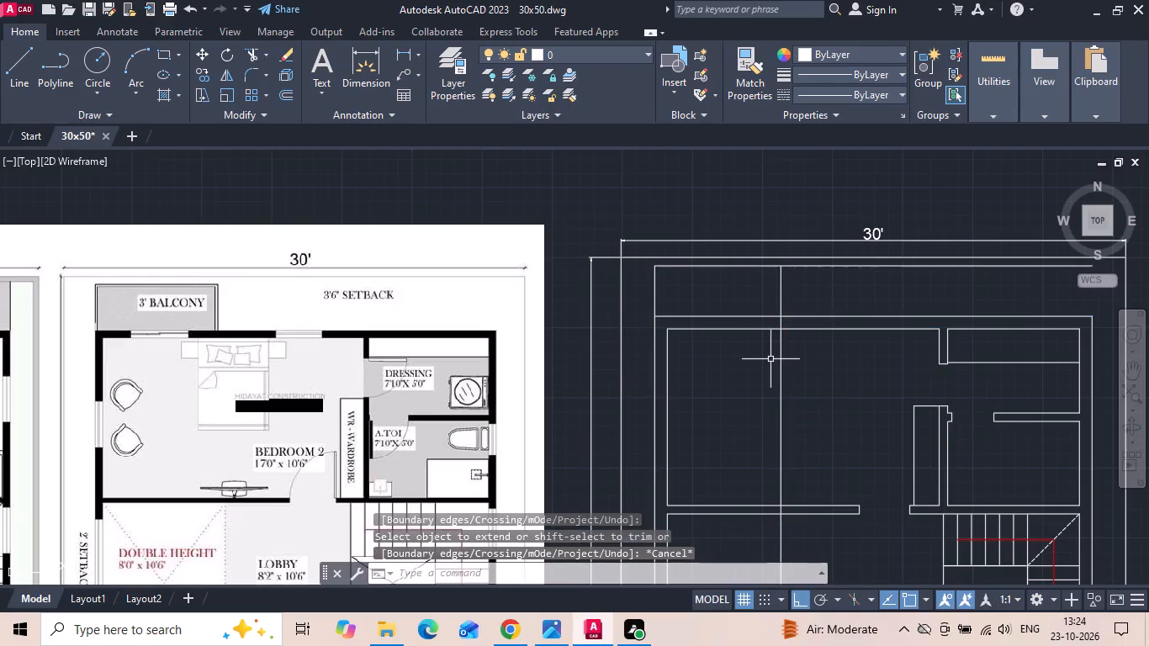
Trim the balcony's side line within the Bedroom 2 top wall and its front line beyond the balcony corner.
{"action": "type", "text": "tr"}
{"action": "key", "text": "space"}
{"action": "key", "text": "space"}
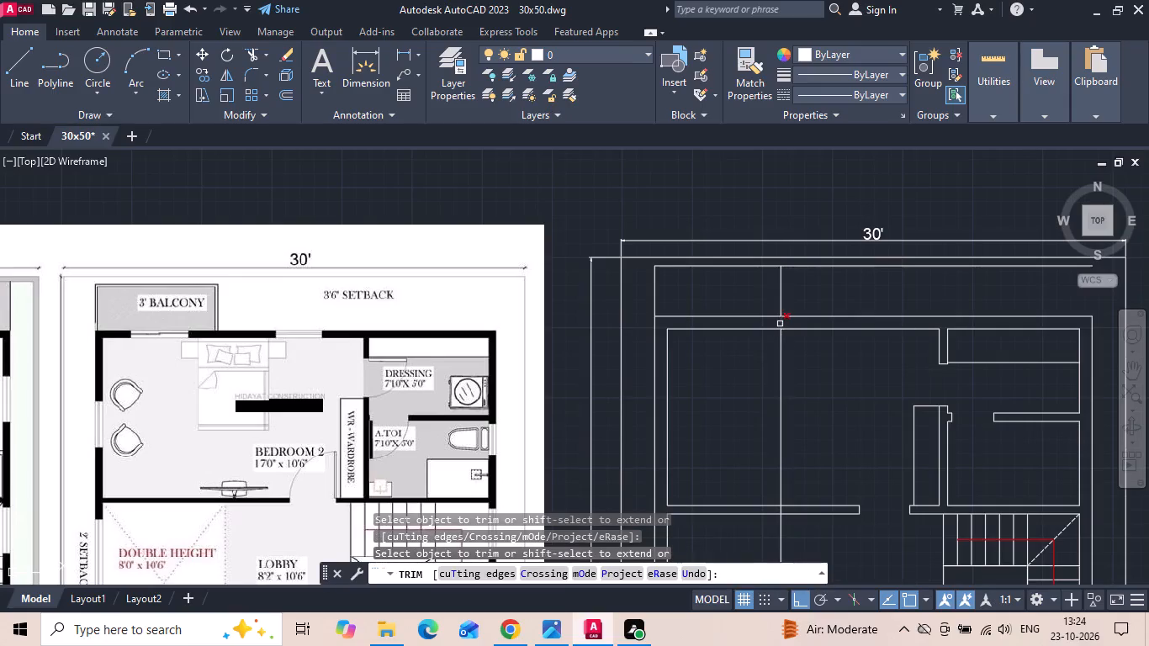
{"action": "left_click", "coordinate": [781, 324]}
{"action": "left_click", "coordinate": [806, 267]}
{"action": "key", "text": "Escape"}
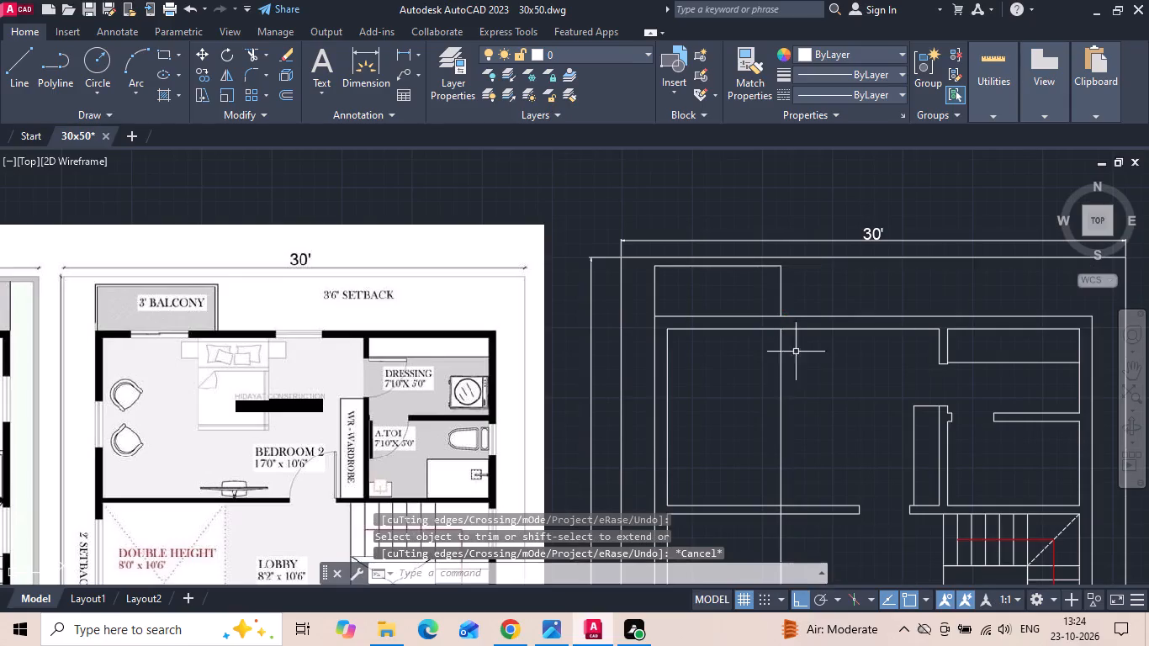
Erase the leftover piece of the balcony's side line inside Bedroom 2.
{"action": "left_click_drag", "start_coordinate": [790, 384], "coordinate": [772, 396]}
{"action": "left_click", "coordinate": [765, 400]}
{"action": "key", "text": "Delete"}
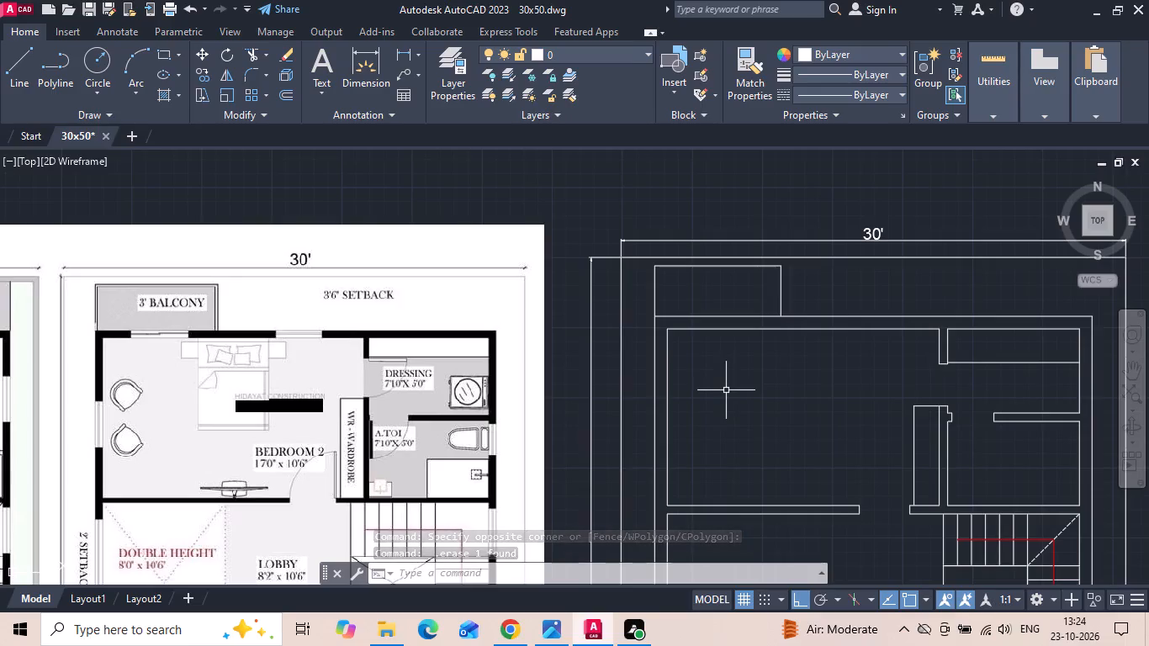
Draw a short line across the thickness of Bedroom 2's top wall, centred below the balcony.
{"action": "scroll", "coordinate": [739, 308], "scroll_direction": "up", "scroll_amount": 1}
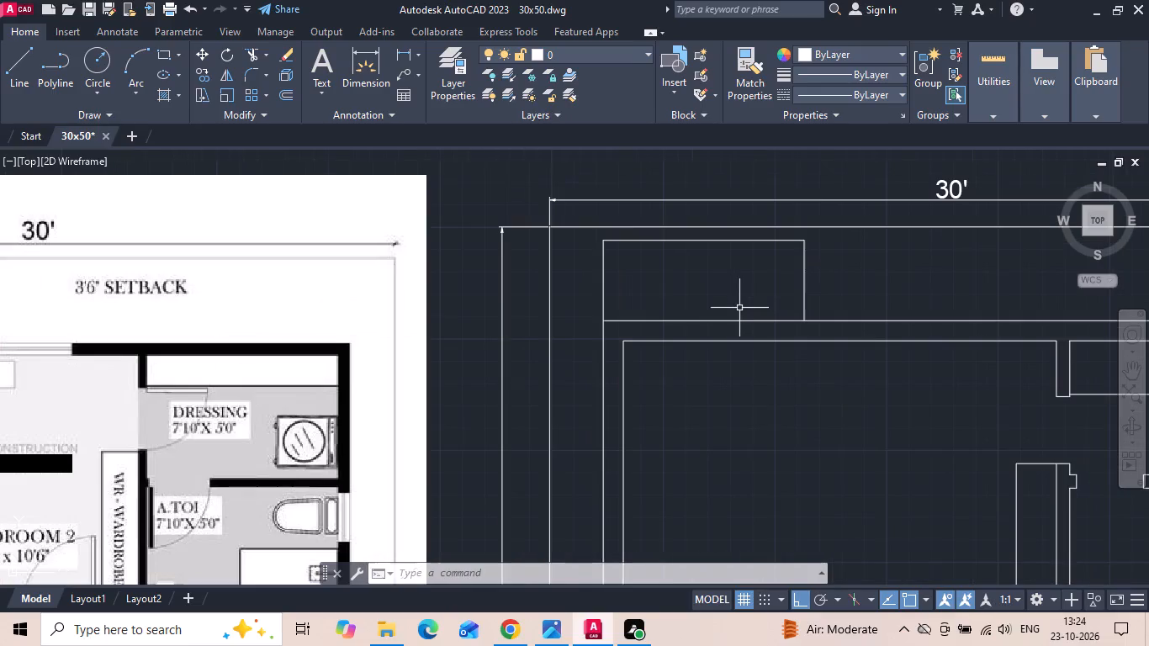
{"action": "type", "text": "l"}
{"action": "key", "text": "space"}
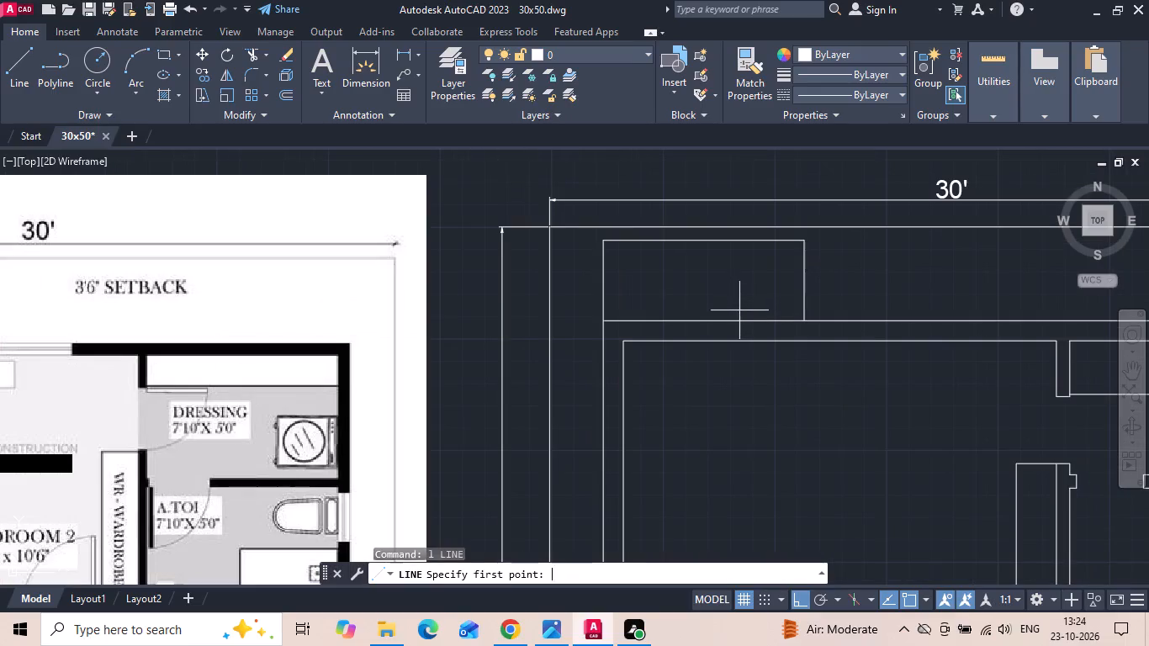
{"action": "left_click", "coordinate": [739, 342]}
{"action": "scroll", "coordinate": [739, 320], "scroll_direction": "up", "scroll_amount": 1}
{"action": "left_click", "coordinate": [739, 320]}
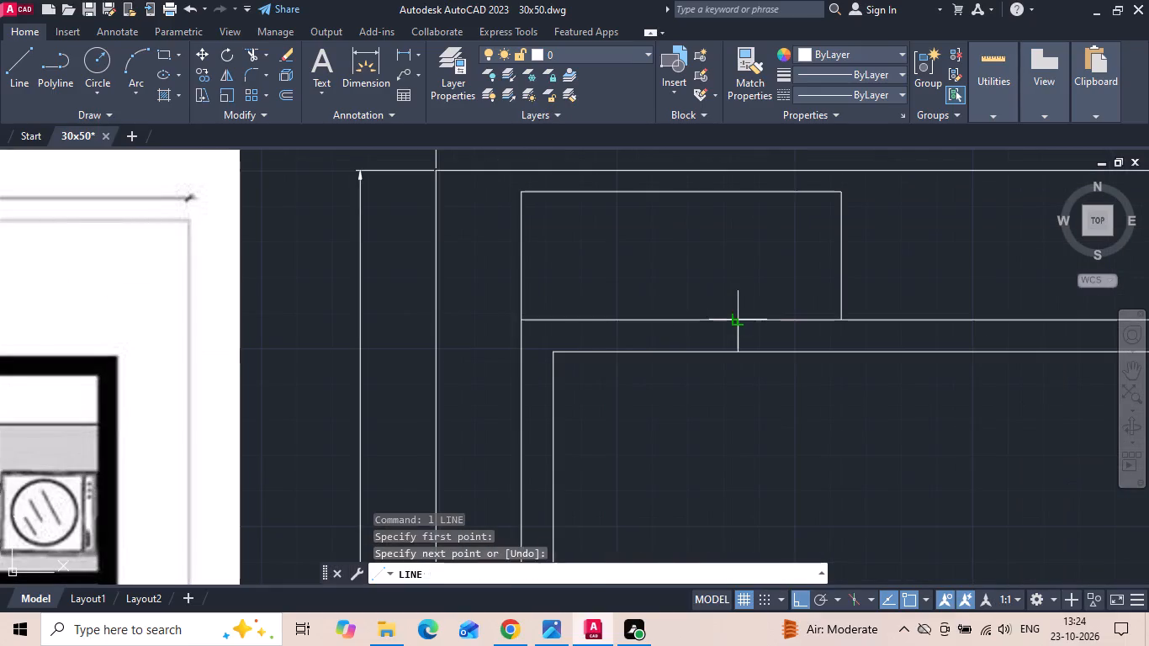
{"action": "key", "text": "Escape"}
{"action": "scroll", "coordinate": [761, 323], "scroll_direction": "down", "scroll_amount": 2}
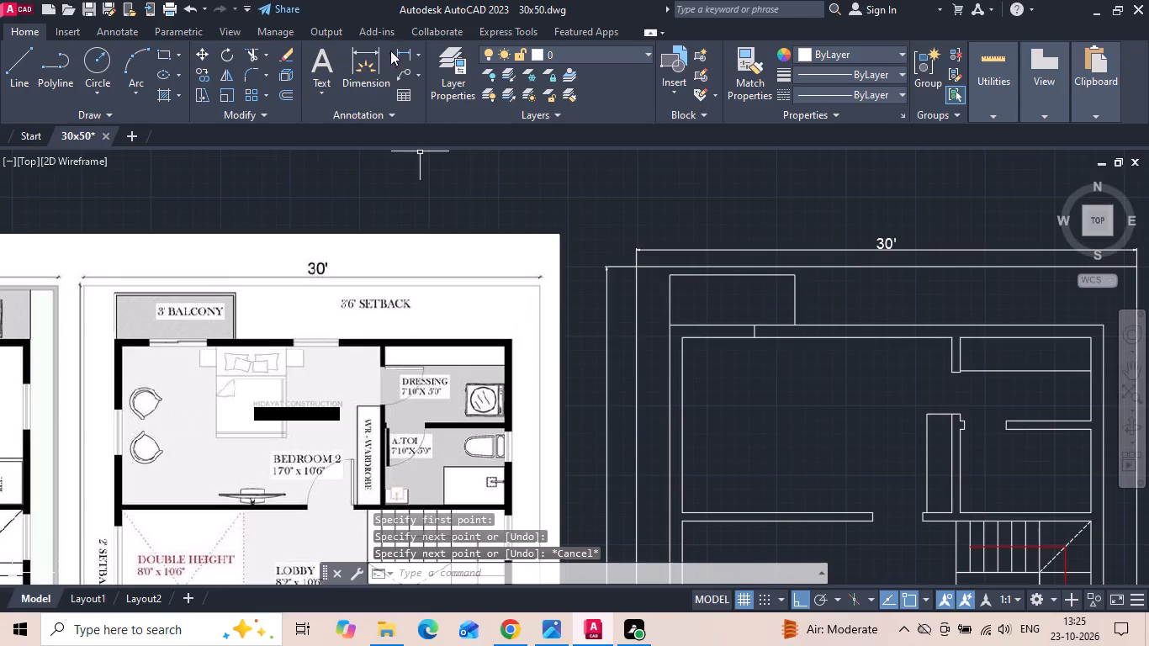
Measure the width of the balcony's sliding door opening on the reference plan.
{"action": "left_click", "coordinate": [409, 55]}
{"action": "scroll", "coordinate": [160, 342], "scroll_direction": "up", "scroll_amount": 3}
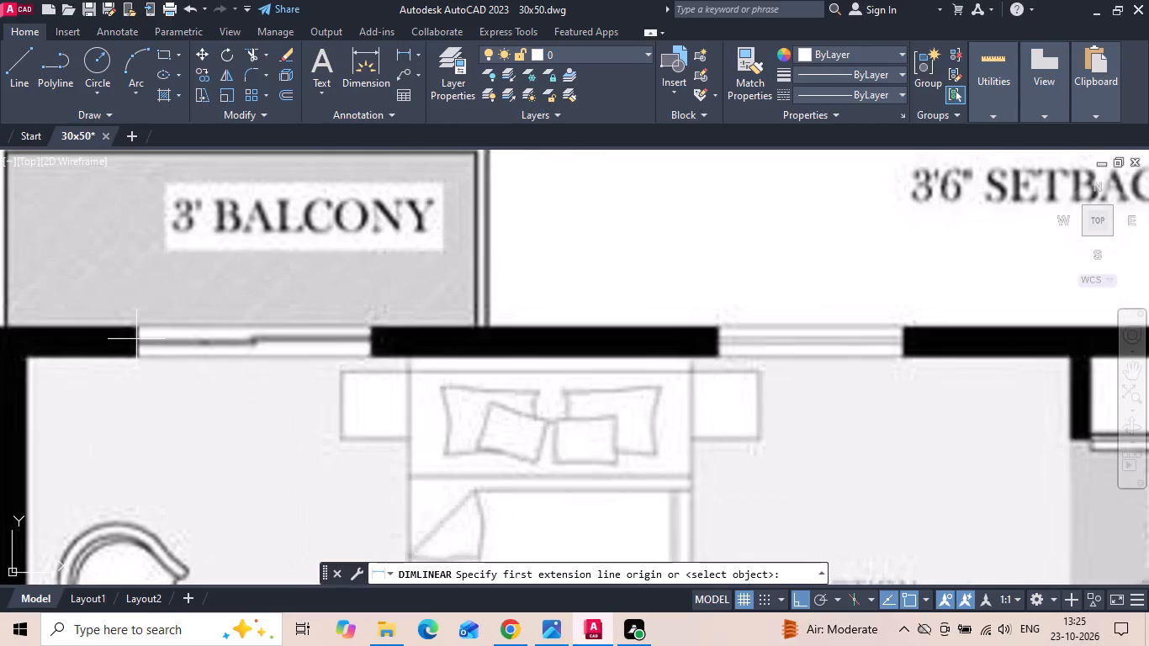
{"action": "left_click", "coordinate": [136, 338]}
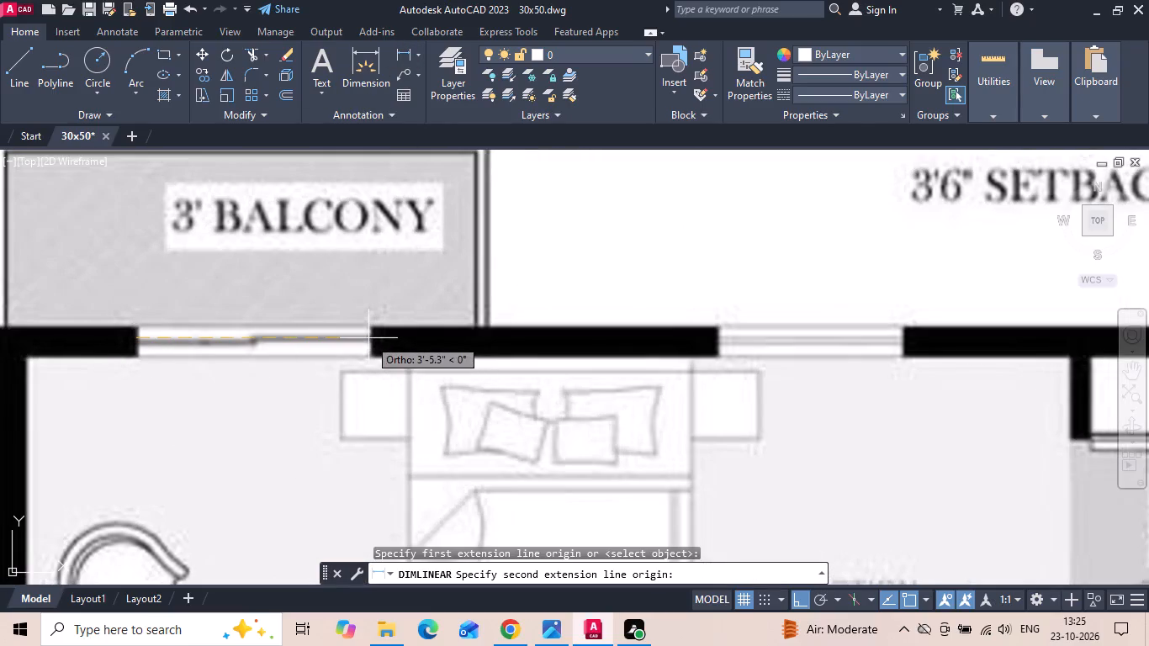
{"action": "key", "text": "Escape"}
{"action": "scroll", "coordinate": [345, 347], "scroll_direction": "down", "scroll_amount": 4}
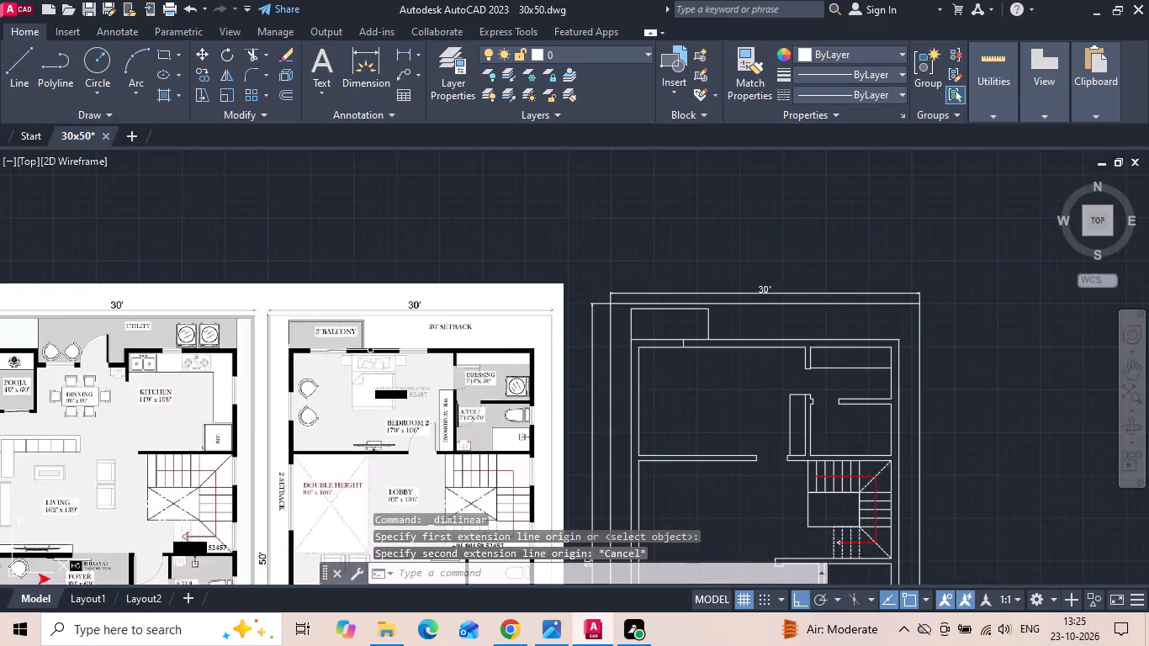
Copy the short line across the top wall 2' to each side to mark the balcony door jambs.
{"action": "scroll", "coordinate": [515, 346], "scroll_direction": "up", "scroll_amount": 1}
{"action": "scroll", "coordinate": [784, 343], "scroll_direction": "up", "scroll_amount": 4}
{"action": "left_click_drag", "start_coordinate": [789, 335], "coordinate": [712, 336]}
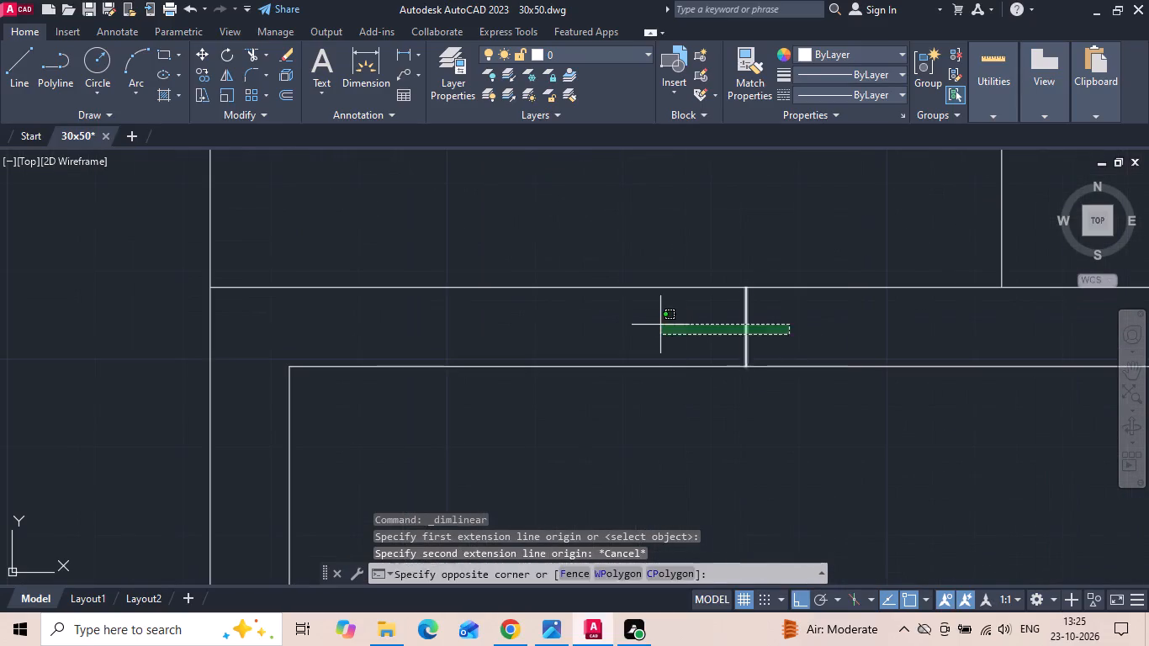
{"action": "left_click", "coordinate": [659, 325]}
{"action": "right_click", "coordinate": [659, 325]}
{"action": "left_click", "coordinate": [708, 329]}
{"action": "left_click_drag", "start_coordinate": [737, 471], "coordinate": [668, 472]}
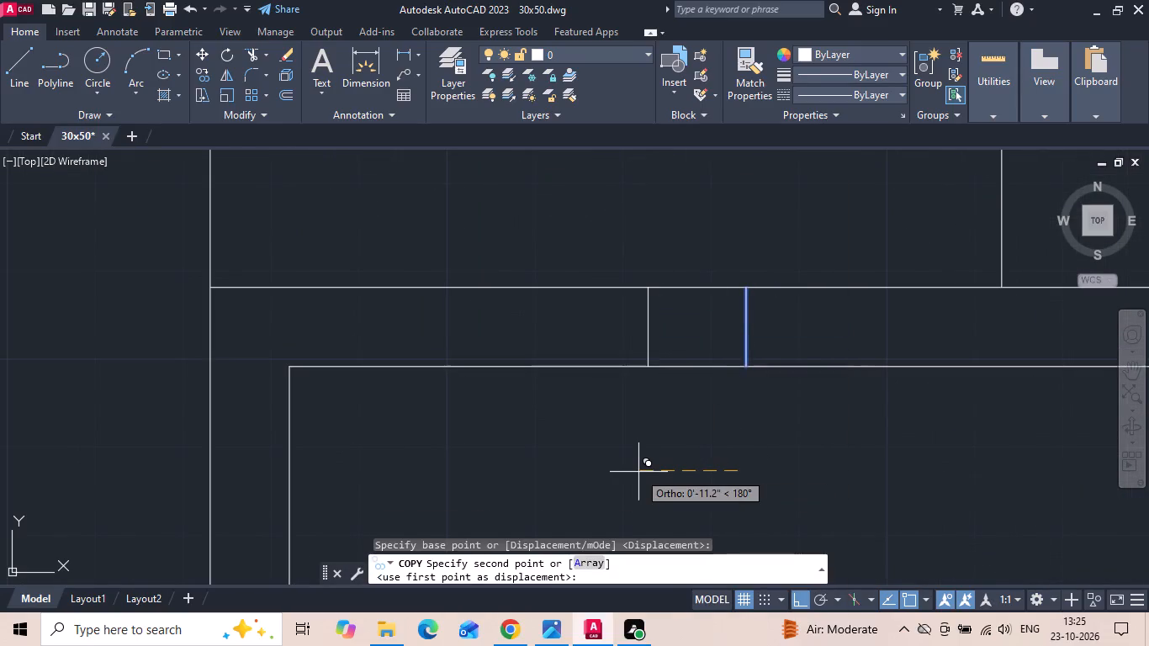
{"action": "key", "text": "2"}
{"action": "key", "text": "apostrophe"}
{"action": "key", "text": "Return"}
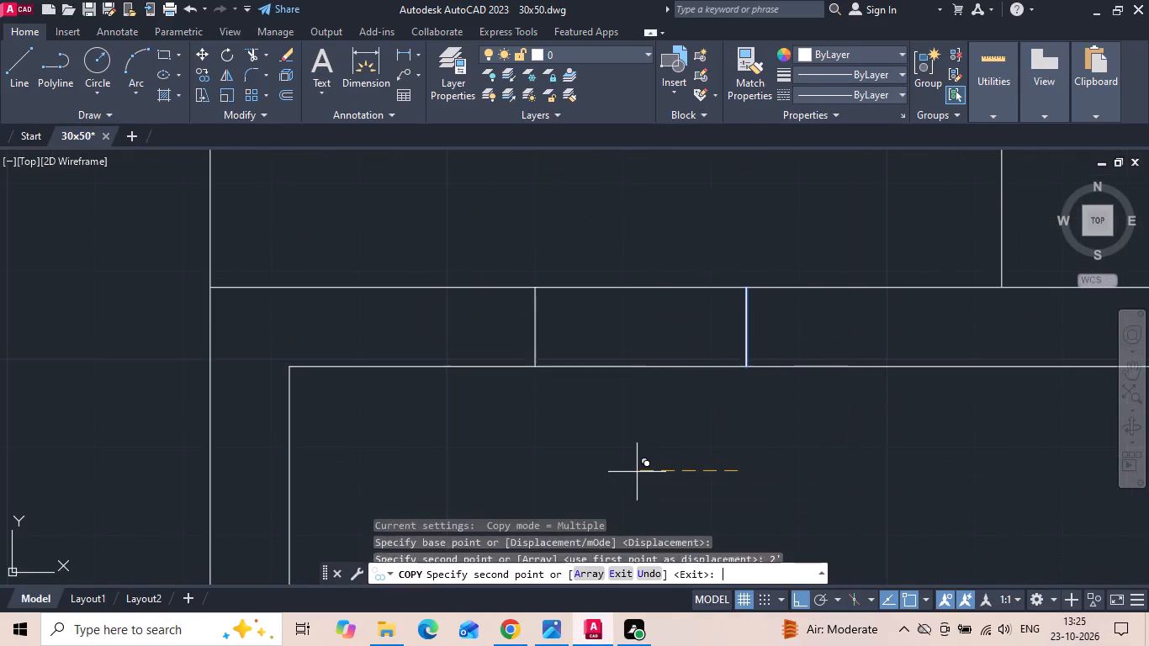
{"action": "key", "text": "2"}
{"action": "key", "text": "apostrophe"}
{"action": "key", "text": "Return"}
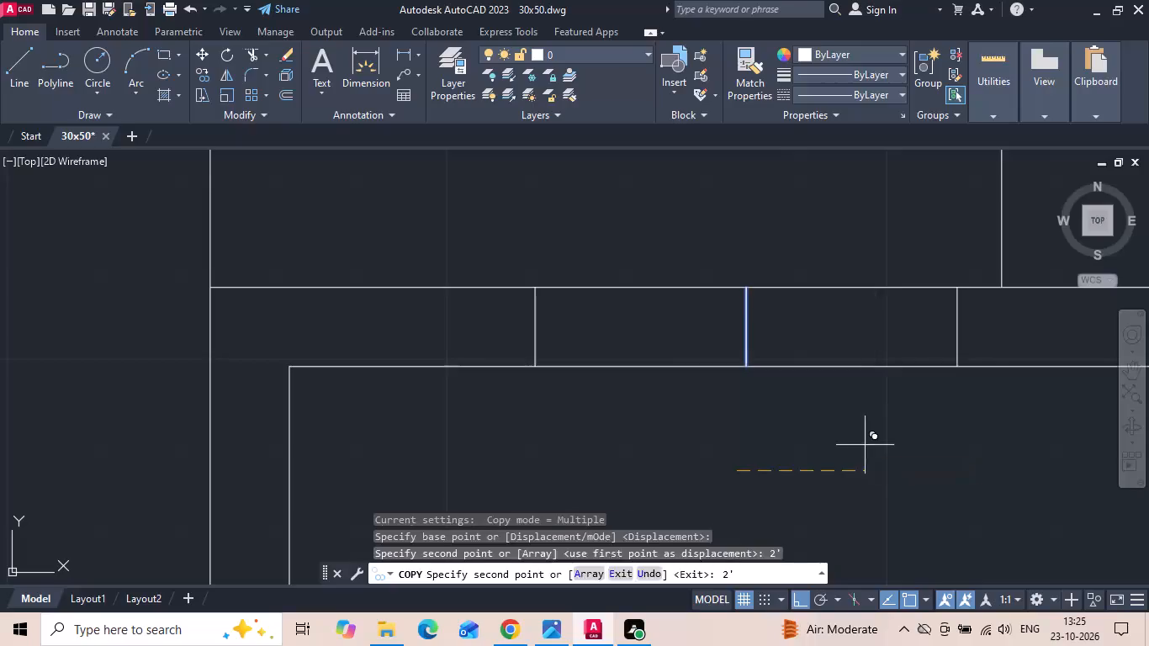
{"action": "key", "text": "Escape"}
Measure the balcony's overall width on the reference plan.
{"action": "scroll", "coordinate": [704, 448], "scroll_direction": "down", "scroll_amount": 2}
{"action": "scroll", "coordinate": [778, 400], "scroll_direction": "down", "scroll_amount": 2}
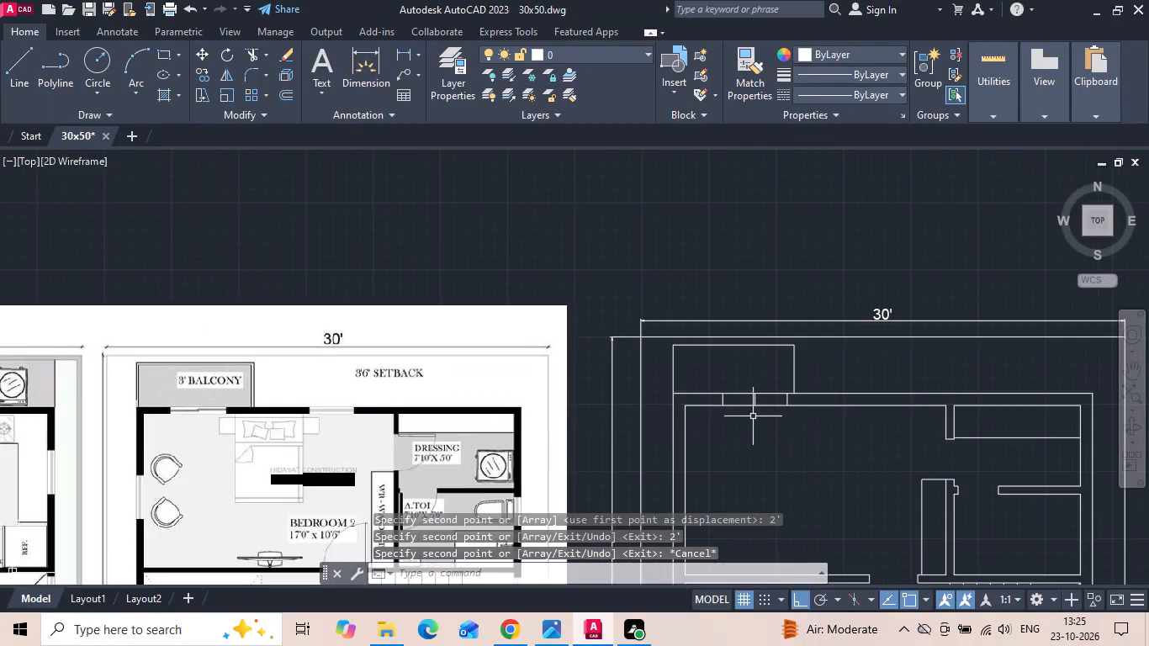
{"action": "middle_click_drag", "start_coordinate": [755, 417], "coordinate": [807, 392]}
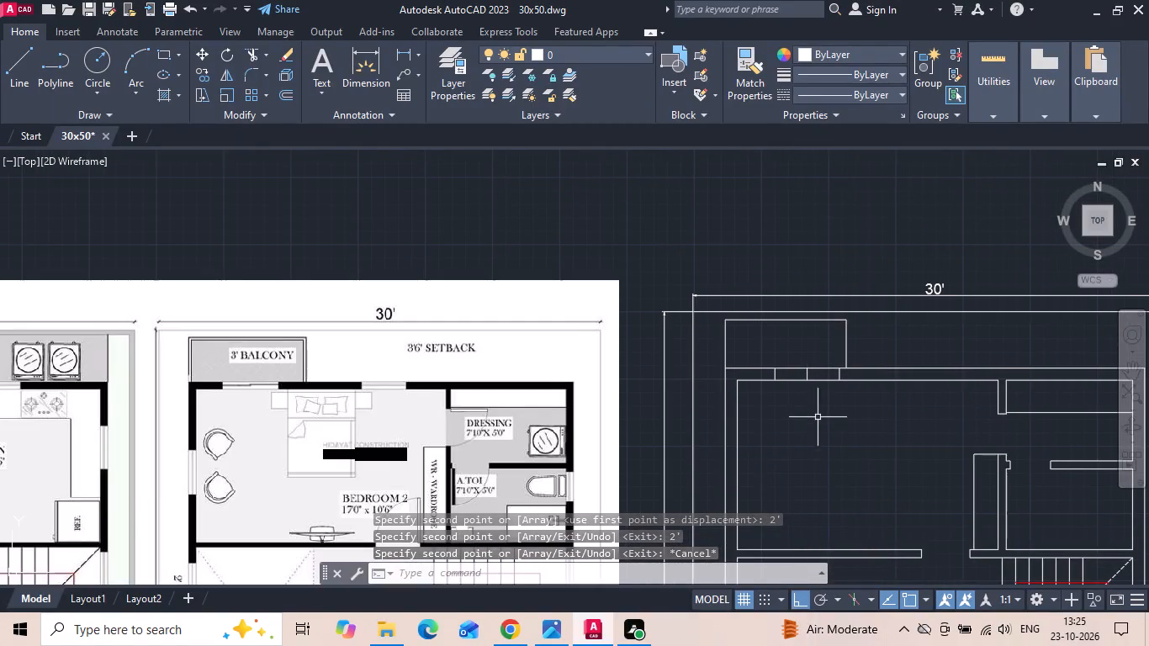
{"action": "left_click", "coordinate": [400, 49]}
{"action": "scroll", "coordinate": [181, 361], "scroll_direction": "up", "scroll_amount": 3}
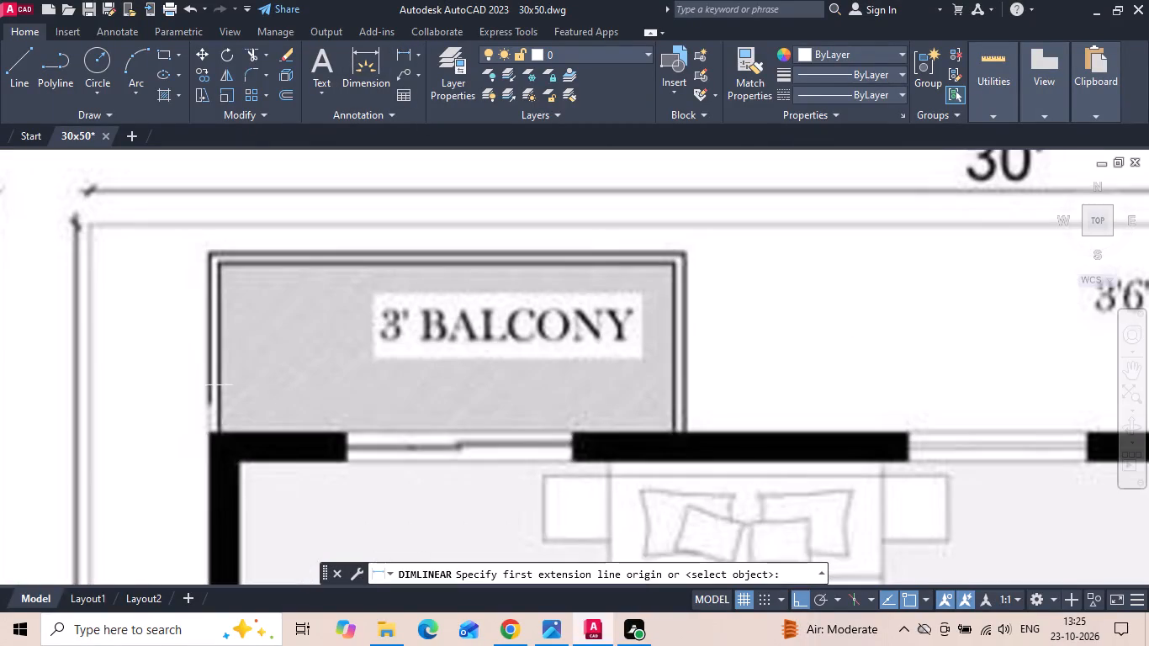
{"action": "left_click", "coordinate": [209, 376]}
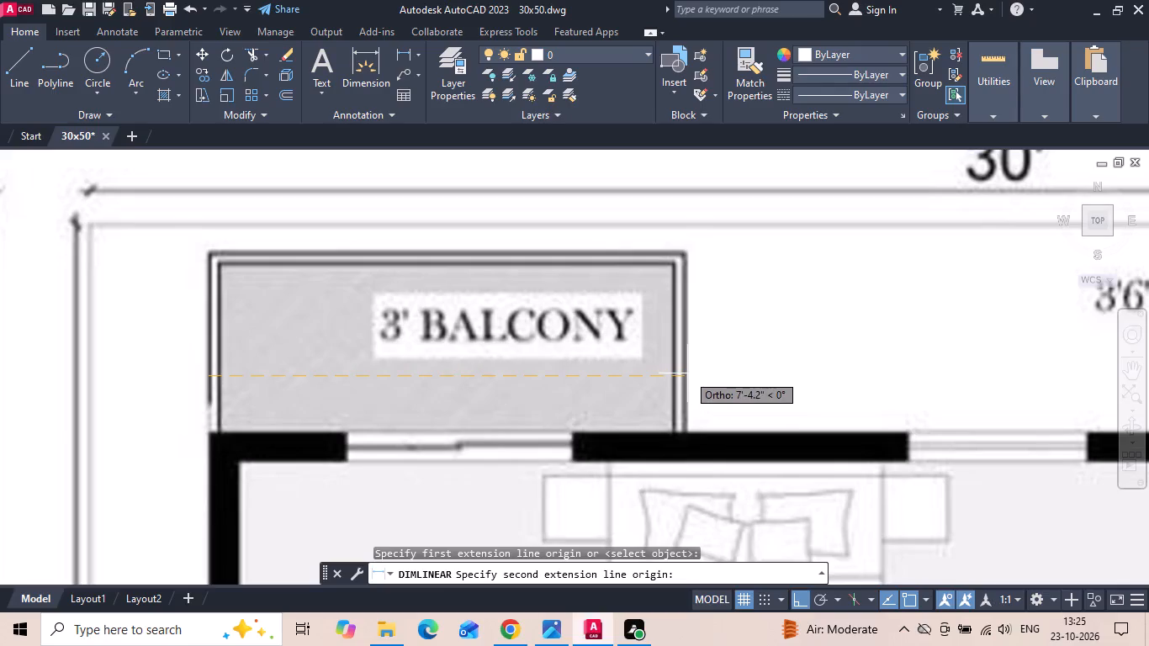
{"action": "key", "text": "Escape"}
{"action": "scroll", "coordinate": [349, 326], "scroll_direction": "down", "scroll_amount": 3}
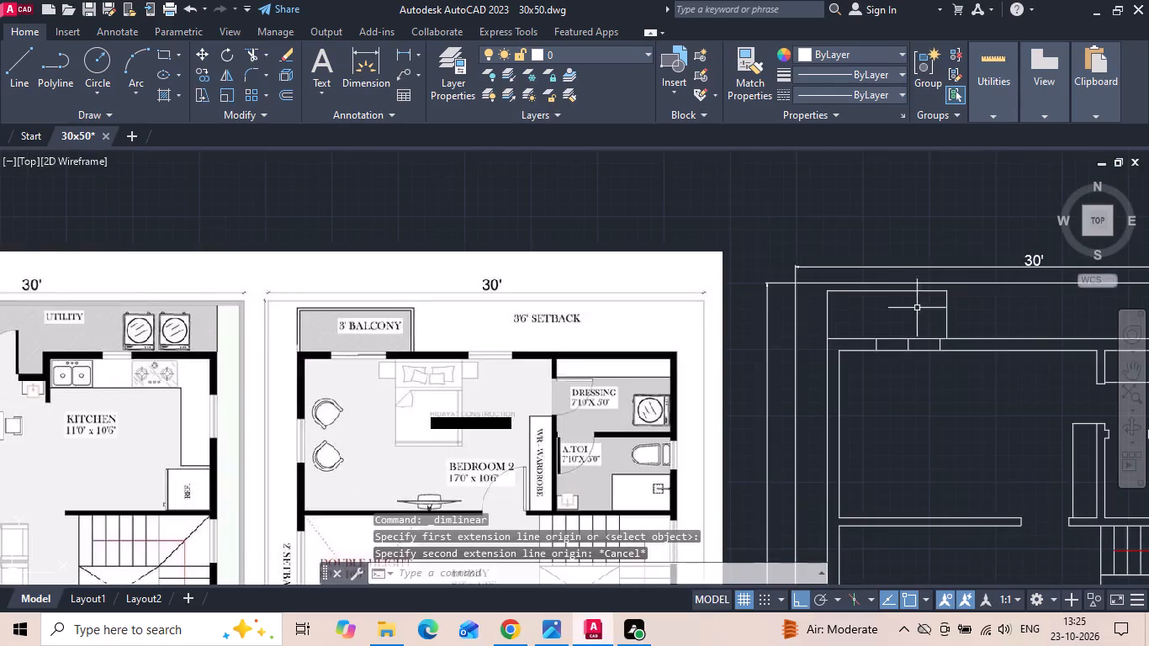
Move the balcony's right side line 6" outward.
{"action": "scroll", "coordinate": [935, 308], "scroll_direction": "up", "scroll_amount": 2}
{"action": "left_click_drag", "start_coordinate": [973, 323], "coordinate": [949, 327]}
{"action": "left_click", "coordinate": [924, 325]}
{"action": "right_click", "coordinate": [923, 323]}
{"action": "left_click", "coordinate": [977, 309]}
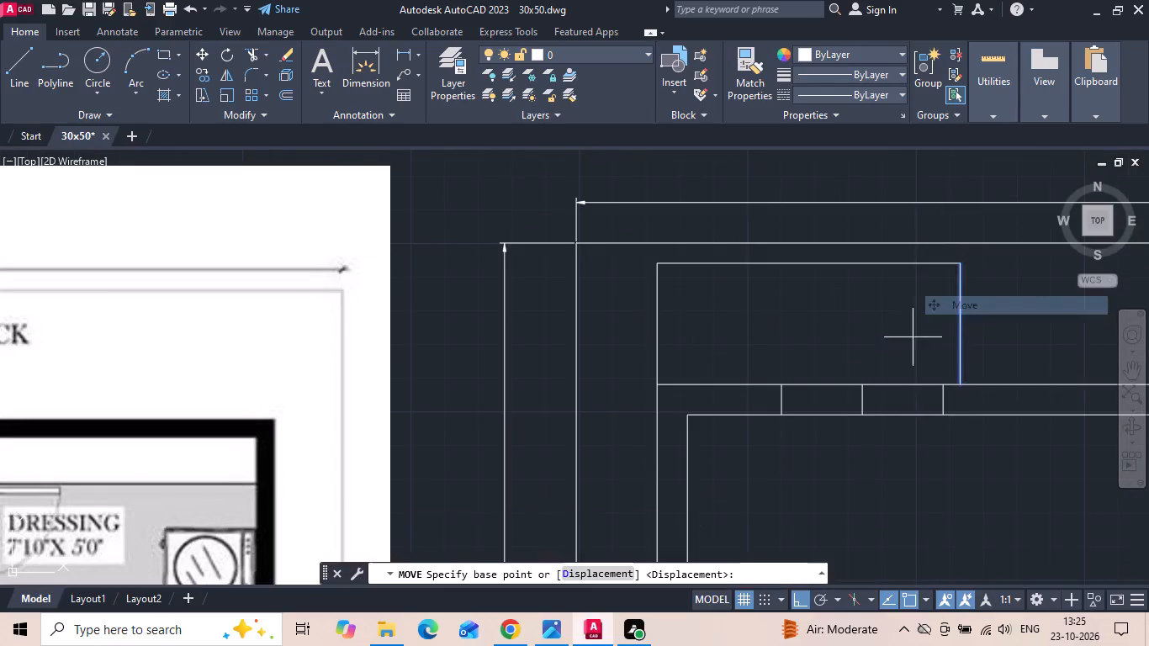
{"action": "middle_click_drag", "start_coordinate": [907, 342], "coordinate": [617, 348]}
{"action": "left_click_drag", "start_coordinate": [609, 346], "coordinate": [636, 344]}
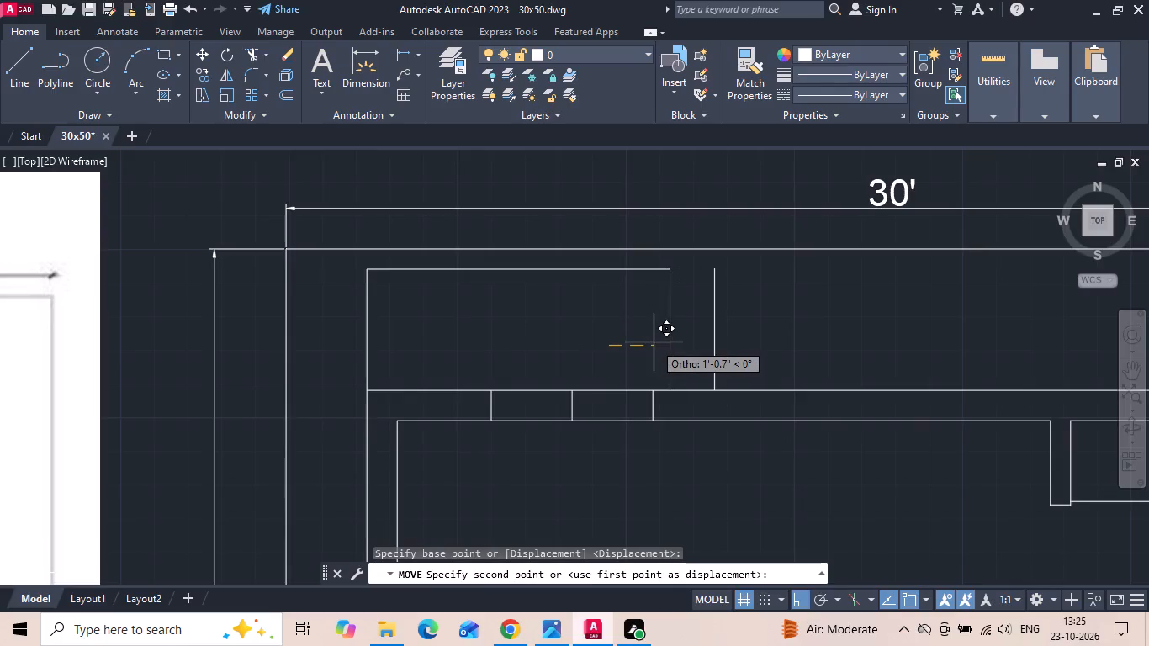
{"action": "type", "text": "6"}
{"action": "key", "text": "space"}
{"action": "key", "text": "Escape"}
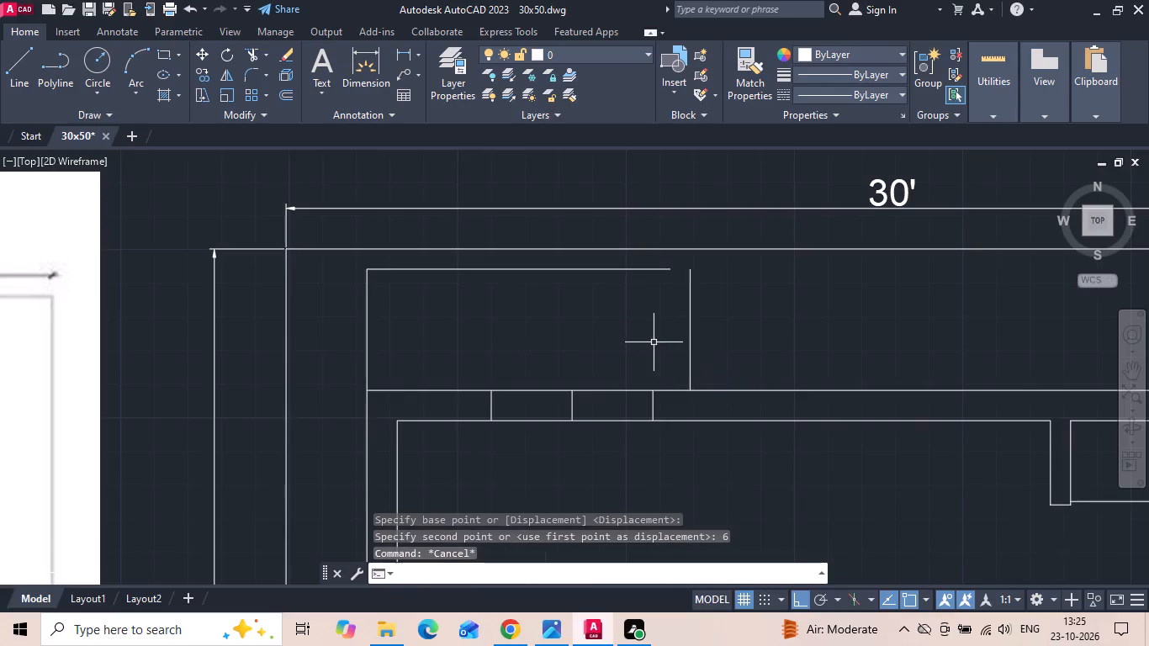
Extend the balcony's front line to its moved right side line.
{"action": "type", "text": "ex"}
{"action": "key", "text": "space"}
{"action": "left_click_drag", "start_coordinate": [652, 264], "coordinate": [646, 299]}
{"action": "left_click", "coordinate": [644, 300]}
{"action": "key", "text": "Escape"}
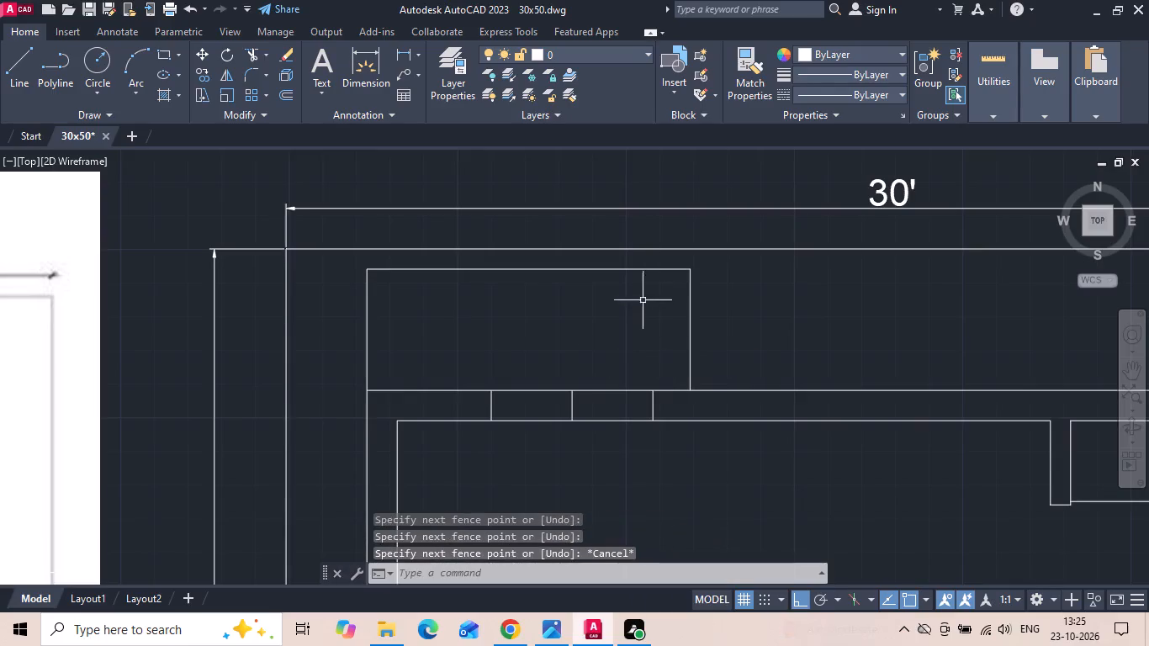
Dimension the distance from Bedroom 2's inner left corner to the balcony door's left jamb.
{"action": "left_click", "coordinate": [408, 49]}
{"action": "scroll", "coordinate": [732, 294], "scroll_direction": "down", "scroll_amount": 2}
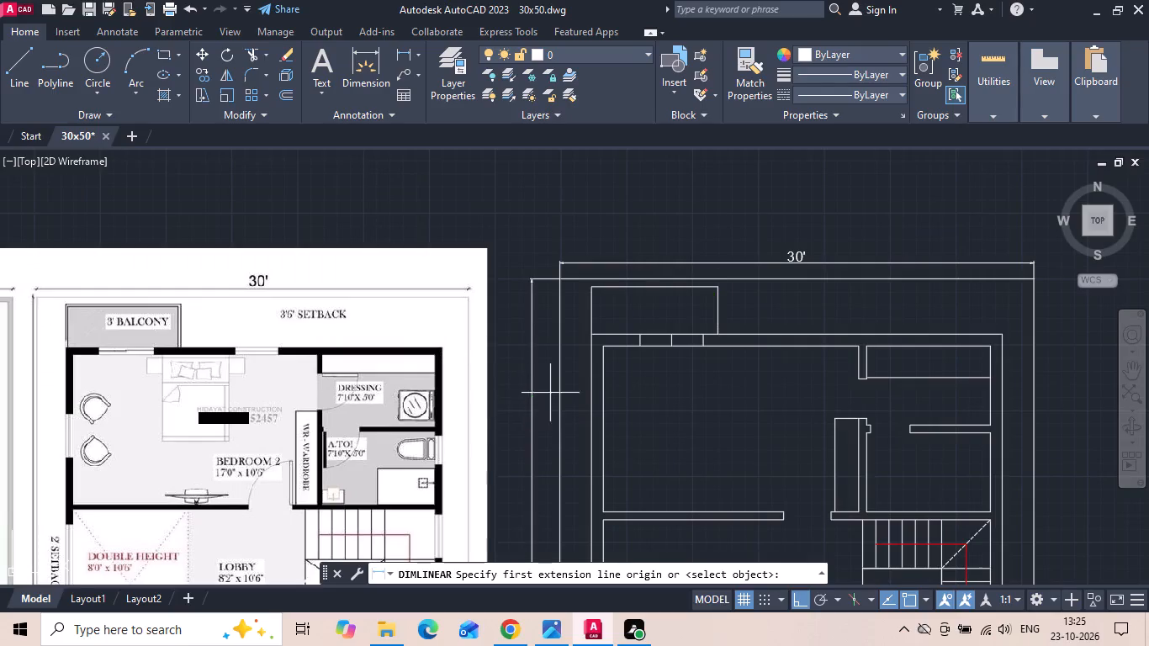
{"action": "scroll", "coordinate": [664, 359], "scroll_direction": "up", "scroll_amount": 2}
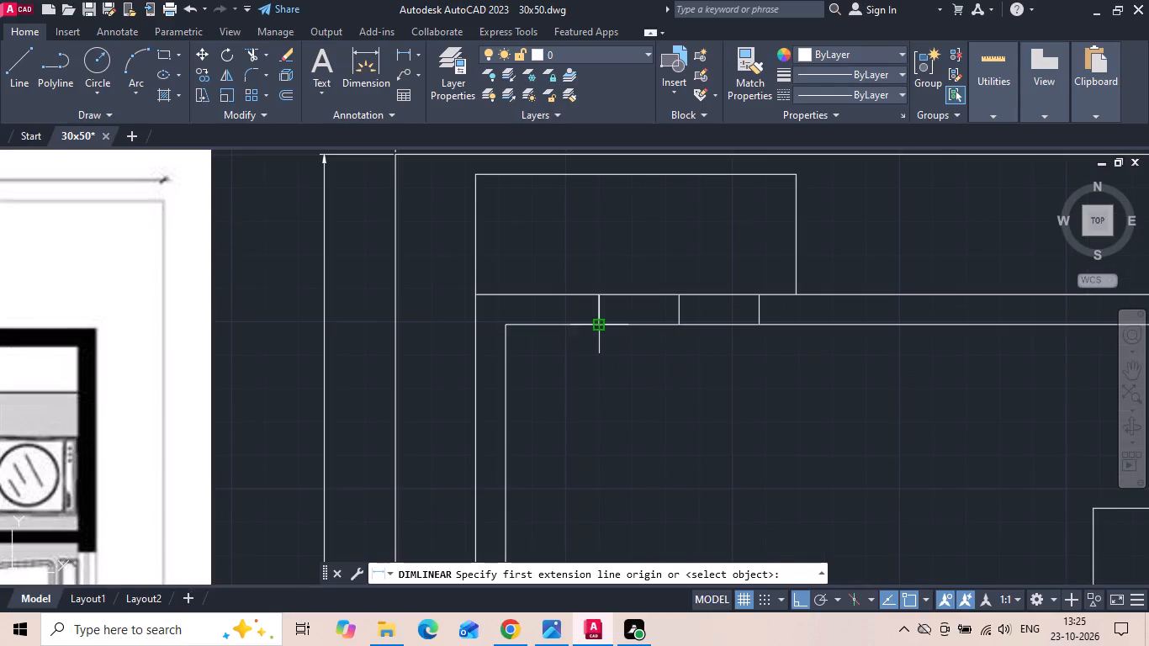
{"action": "left_click", "coordinate": [599, 327]}
{"action": "left_click", "coordinate": [502, 330]}
{"action": "left_click", "coordinate": [554, 410]}
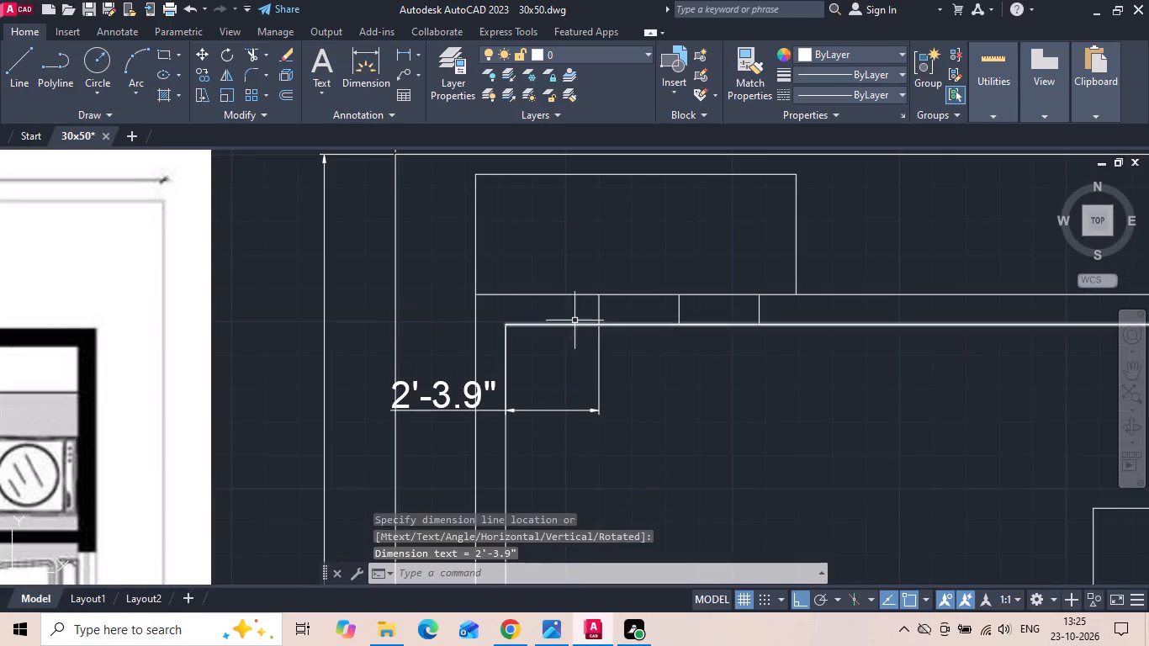
Move the balcony door's two jamb lines and centre line 3.9" toward the left wall.
{"action": "left_click_drag", "start_coordinate": [552, 288], "coordinate": [581, 302]}
{"action": "left_click", "coordinate": [796, 344]}
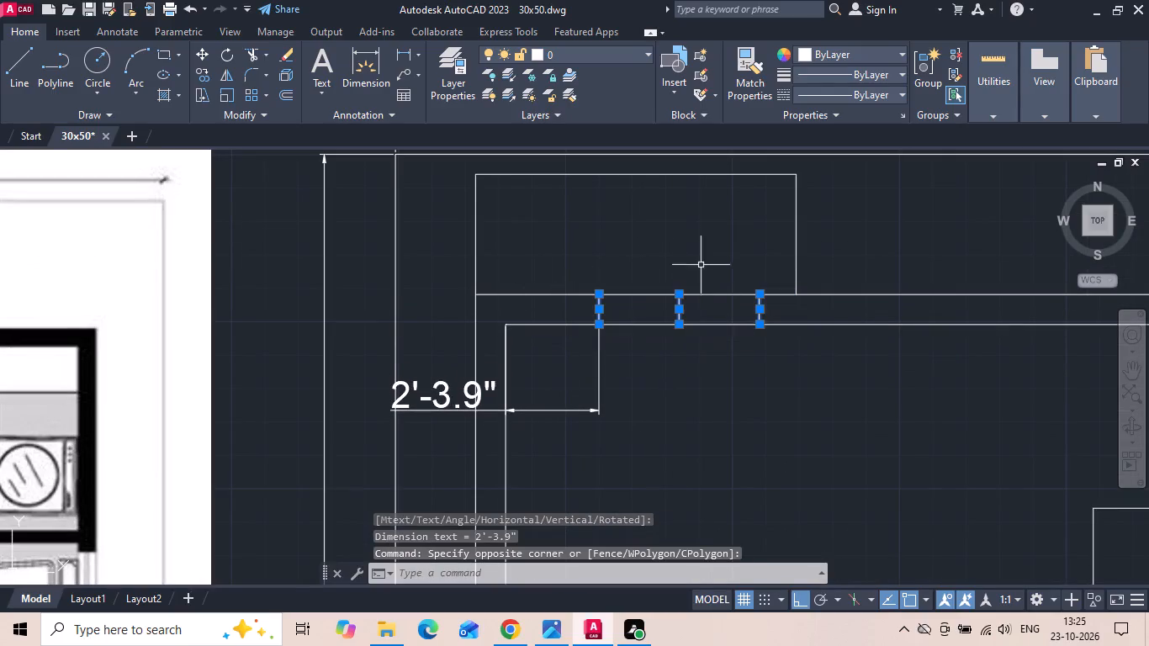
{"action": "right_click", "coordinate": [698, 257]}
{"action": "left_click", "coordinate": [735, 333]}
{"action": "left_click", "coordinate": [767, 370]}
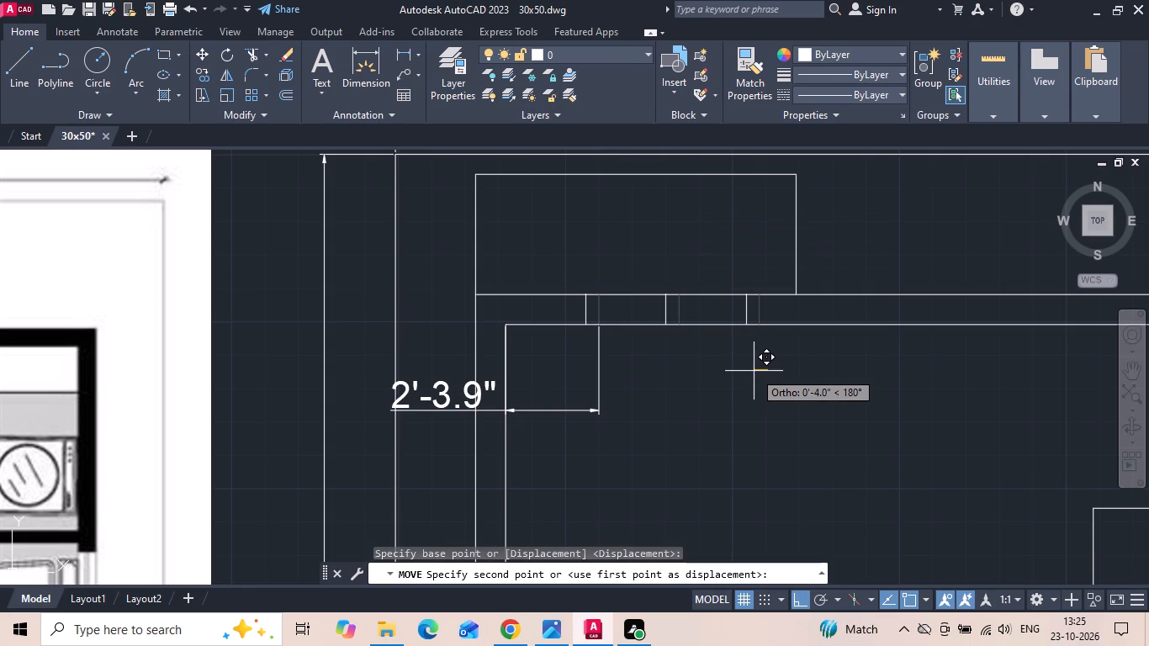
{"action": "key", "text": "3"}
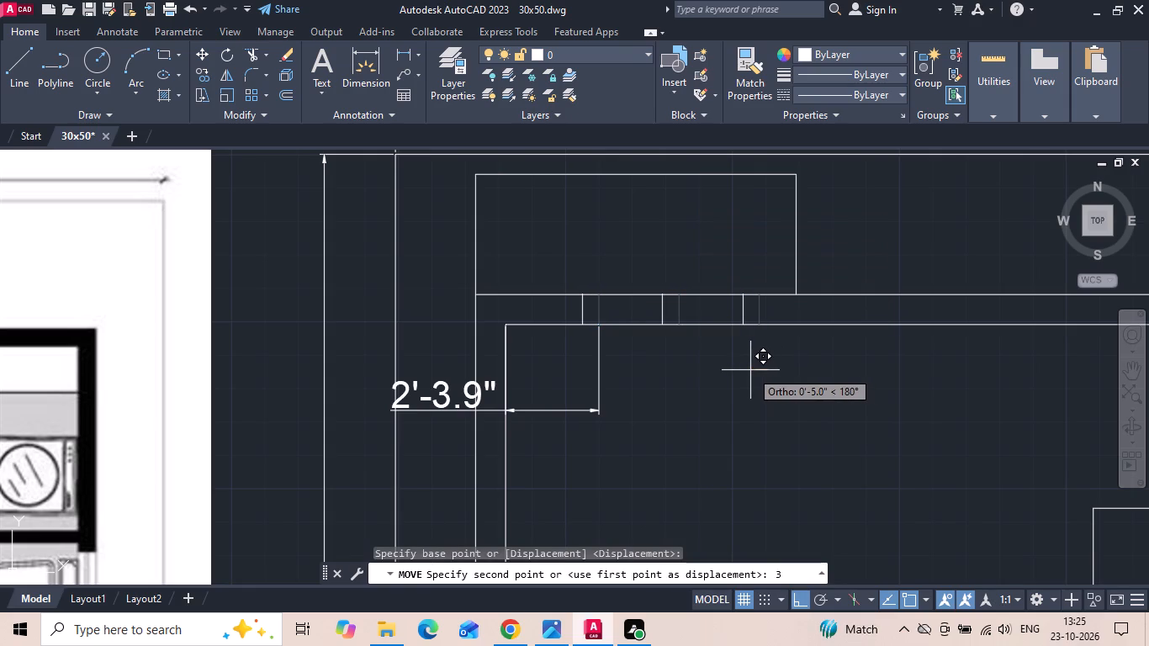
{"action": "key", "text": "period"}
{"action": "type", "text": "9"}
{"action": "key", "text": "space"}
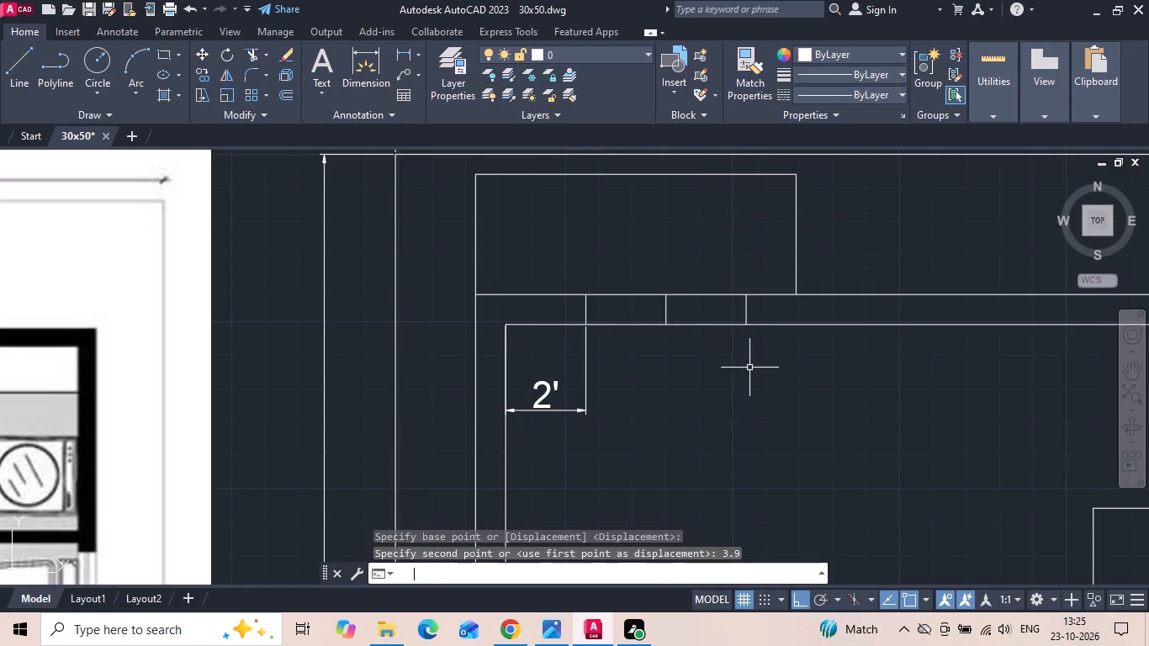
Measure the distance from the balcony door's right jamb to the balcony's right side line.
{"action": "left_click", "coordinate": [404, 52]}
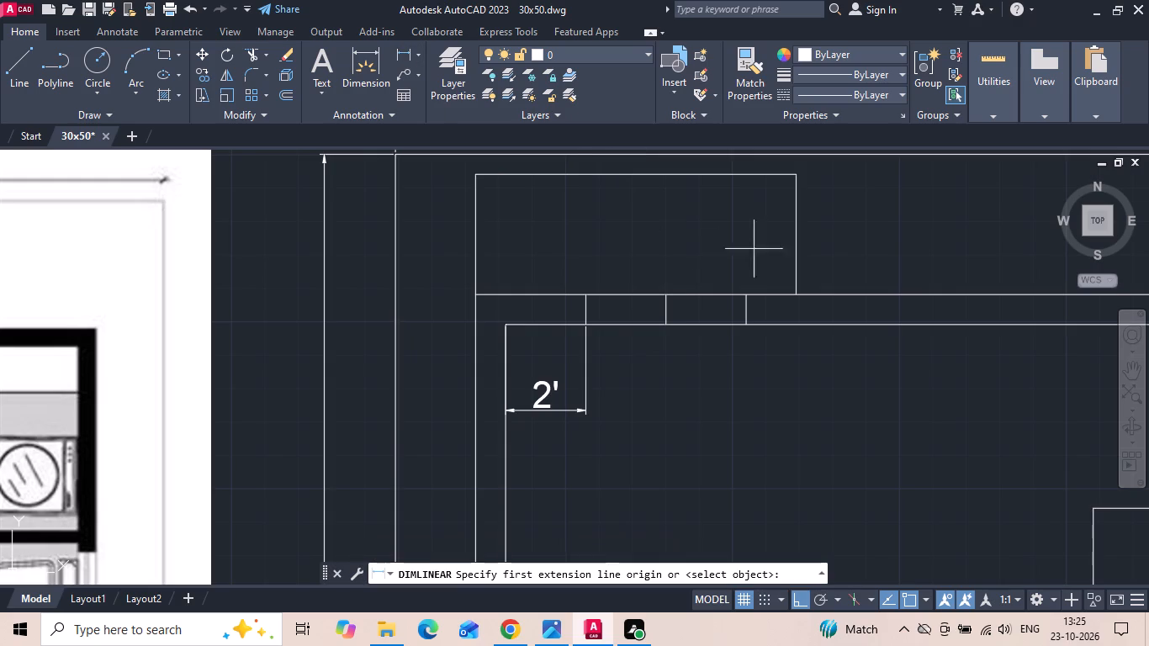
{"action": "scroll", "coordinate": [807, 293], "scroll_direction": "up", "scroll_amount": 1}
{"action": "left_click", "coordinate": [704, 294]}
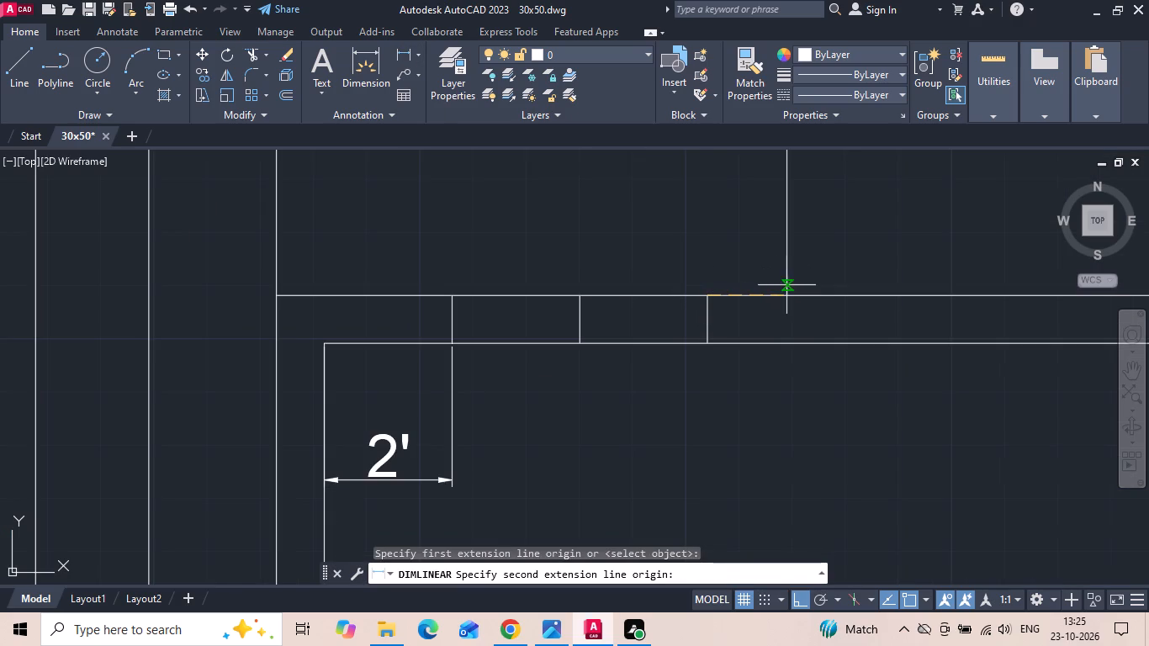
{"action": "left_click", "coordinate": [789, 292]}
{"action": "key", "text": "Escape"}
Trim away the centre line of the balcony door opening, keeping both jamb lines.
{"action": "key", "text": "t"}
{"action": "key", "text": "r"}
{"action": "key", "text": "space"}
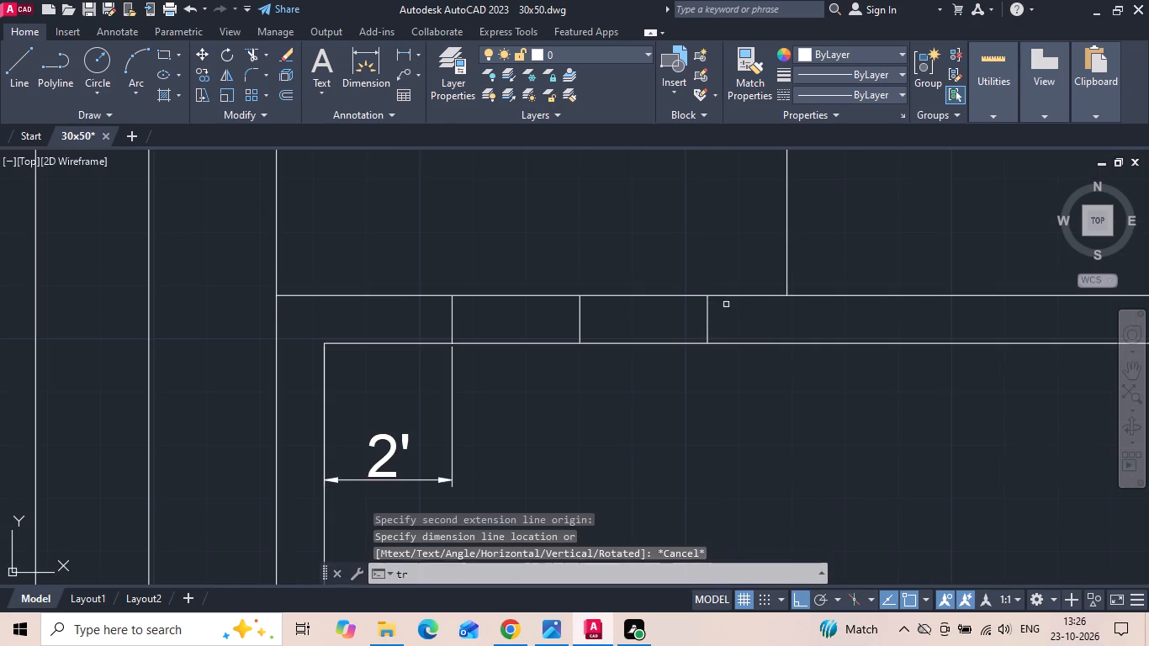
{"action": "left_click_drag", "start_coordinate": [612, 317], "coordinate": [472, 331]}
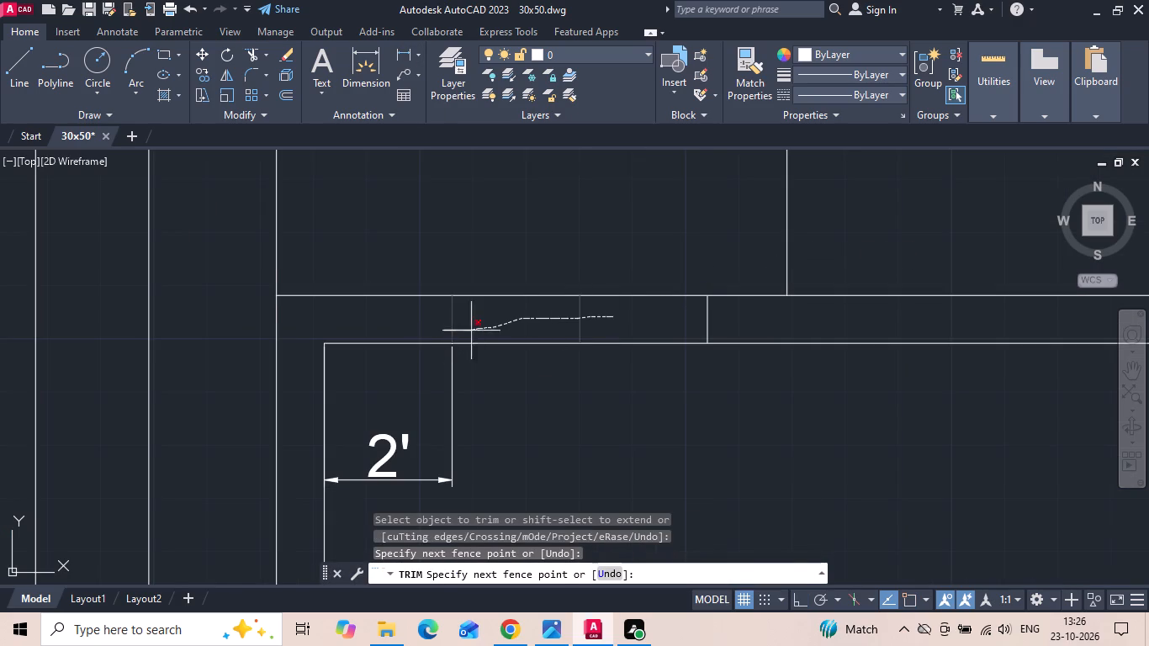
{"action": "left_click_drag", "start_coordinate": [472, 331], "coordinate": [517, 321]}
{"action": "key", "text": "ctrl+z"}
{"action": "left_click_drag", "start_coordinate": [522, 320], "coordinate": [630, 304]}
{"action": "key", "text": "Escape"}
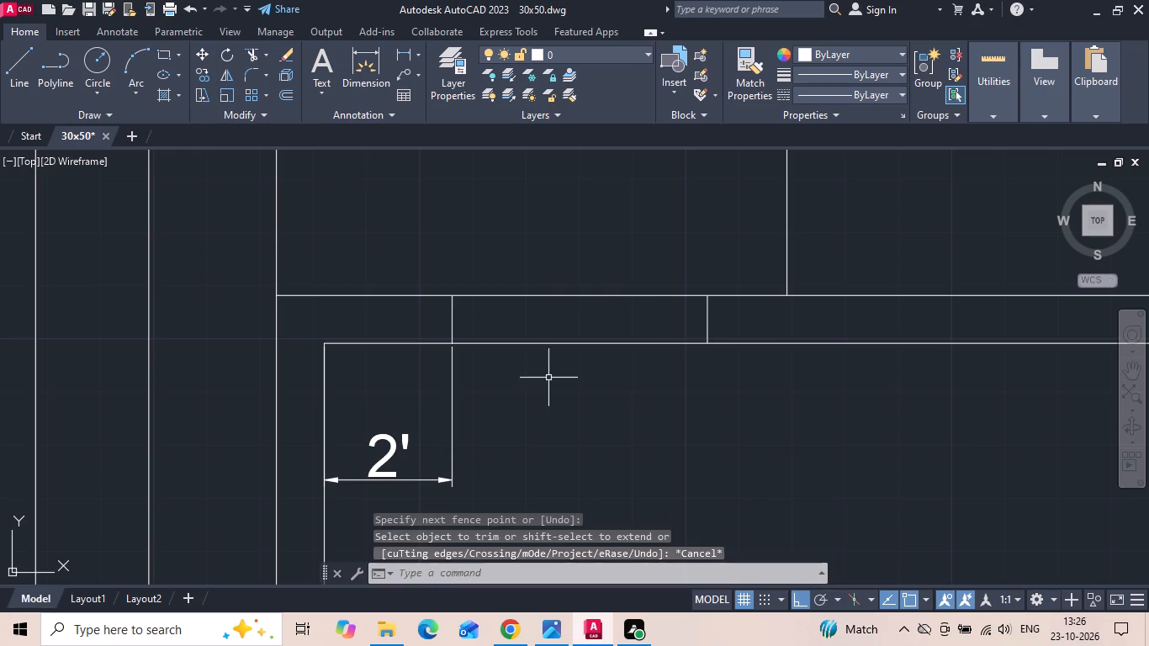
Erase the 2' dimension beside the balcony door's left jamb.
{"action": "left_click_drag", "start_coordinate": [529, 394], "coordinate": [352, 449]}
{"action": "left_click", "coordinate": [340, 453]}
{"action": "key", "text": "Delete"}
Offset the balcony's top and right outer edge lines 1" inward.
{"action": "type", "text": "o 1"}
{"action": "key", "text": "space"}
{"action": "scroll", "coordinate": [389, 382], "scroll_direction": "down", "scroll_amount": 1}
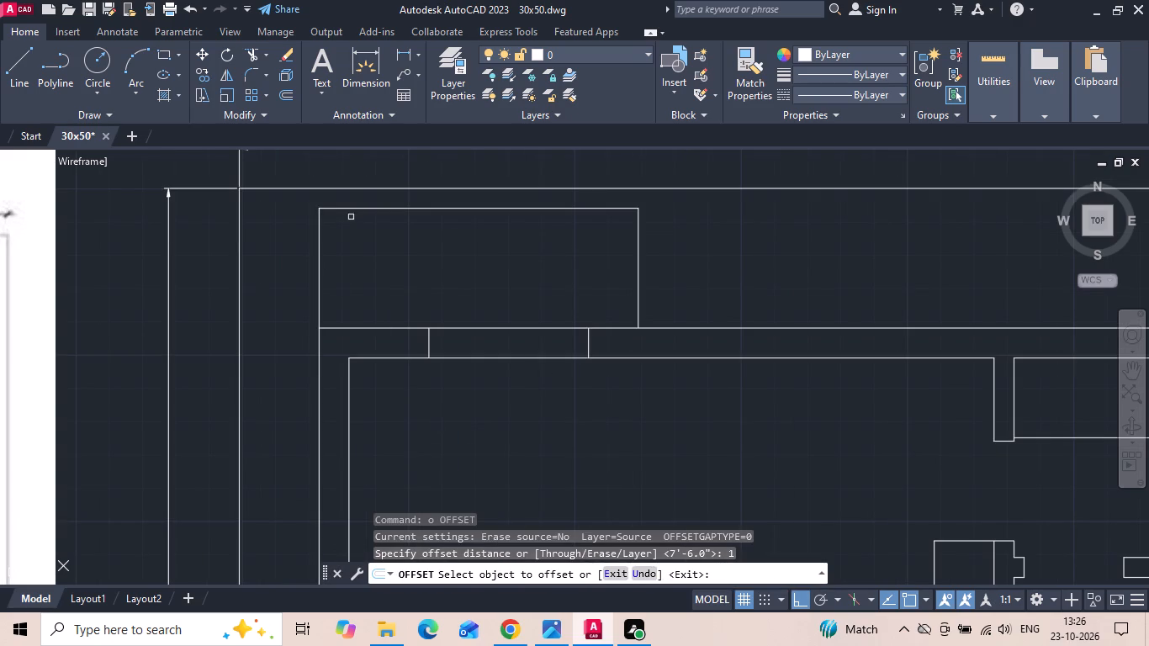
{"action": "left_click_drag", "start_coordinate": [356, 209], "coordinate": [357, 234]}
{"action": "left_click_drag", "start_coordinate": [357, 252], "coordinate": [370, 257]}
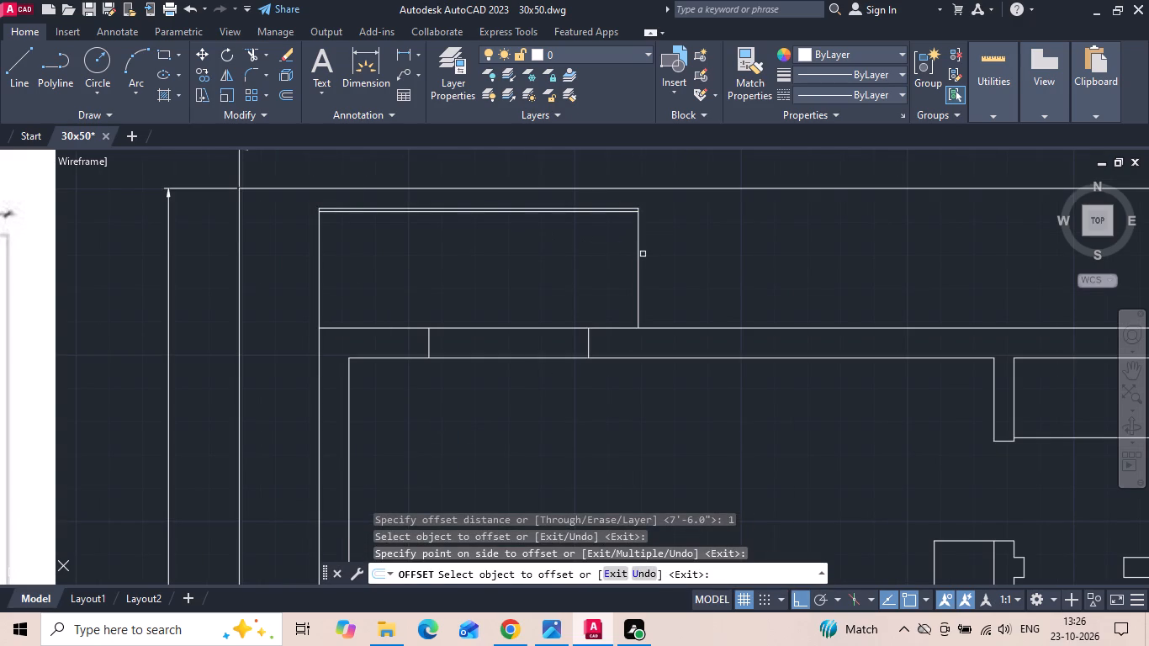
{"action": "left_click_drag", "start_coordinate": [638, 257], "coordinate": [627, 271]}
{"action": "left_click", "coordinate": [593, 278]}
{"action": "key", "text": "Escape"}
Copy the balcony's right outer edge line to just inside its left edge, matching the right side's double-line spacing.
{"action": "middle_click_drag", "start_coordinate": [559, 260], "coordinate": [588, 333]}
{"action": "scroll", "coordinate": [371, 319], "scroll_direction": "up", "scroll_amount": 1}
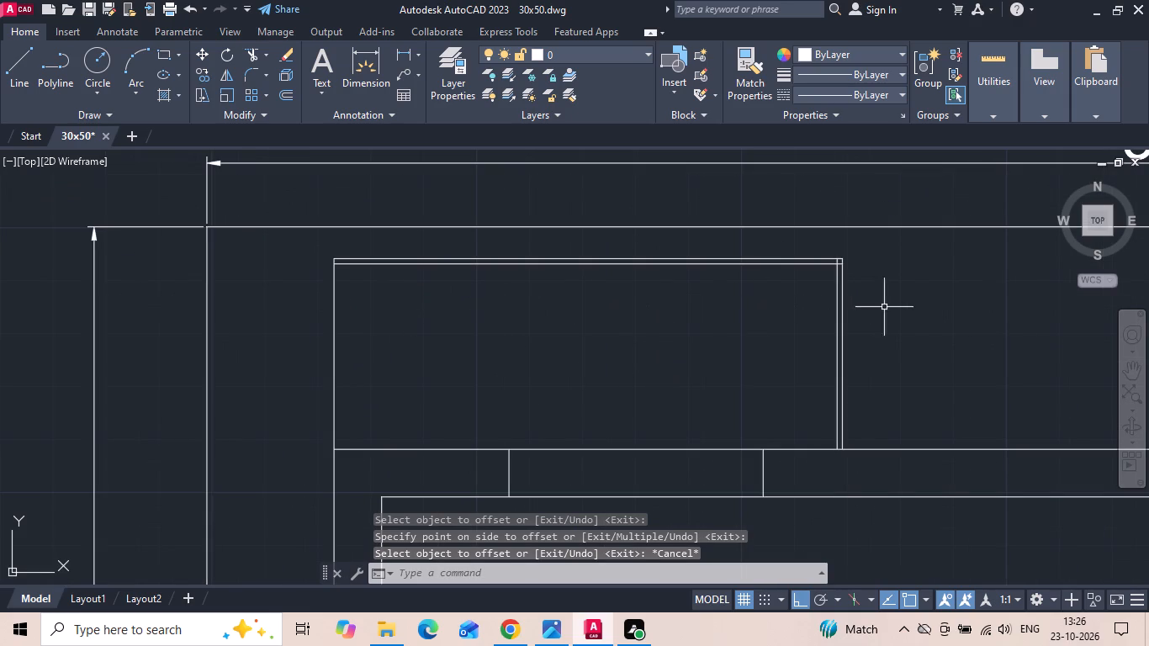
{"action": "left_click", "coordinate": [842, 299]}
{"action": "right_click", "coordinate": [817, 310]}
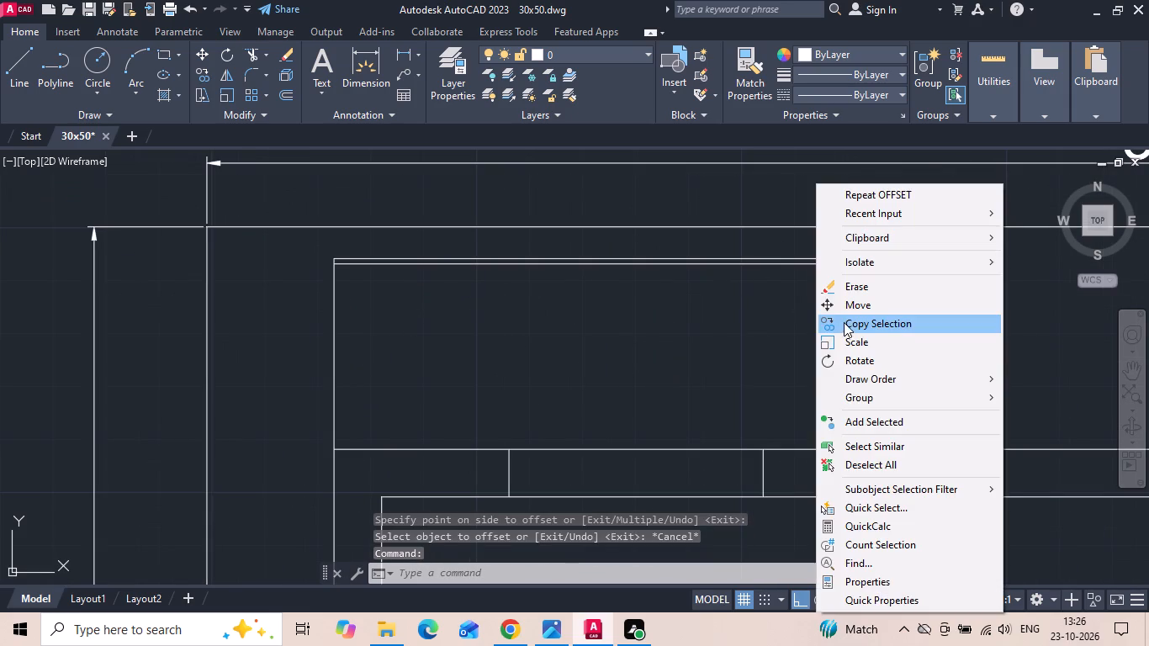
{"action": "left_click", "coordinate": [844, 322]}
{"action": "scroll", "coordinate": [819, 262], "scroll_direction": "up", "scroll_amount": 3}
{"action": "left_click", "coordinate": [883, 249]}
{"action": "scroll", "coordinate": [862, 272], "scroll_direction": "down", "scroll_amount": 1}
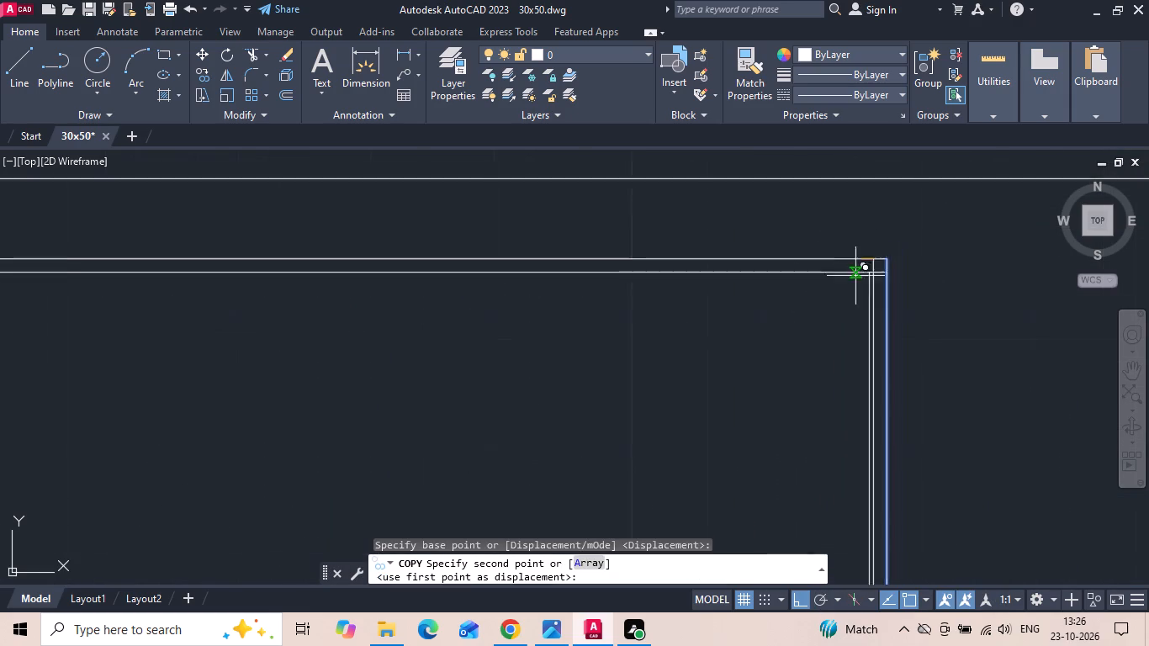
{"action": "scroll", "coordinate": [850, 278], "scroll_direction": "down", "scroll_amount": 1}
{"action": "scroll", "coordinate": [108, 287], "scroll_direction": "up", "scroll_amount": 2}
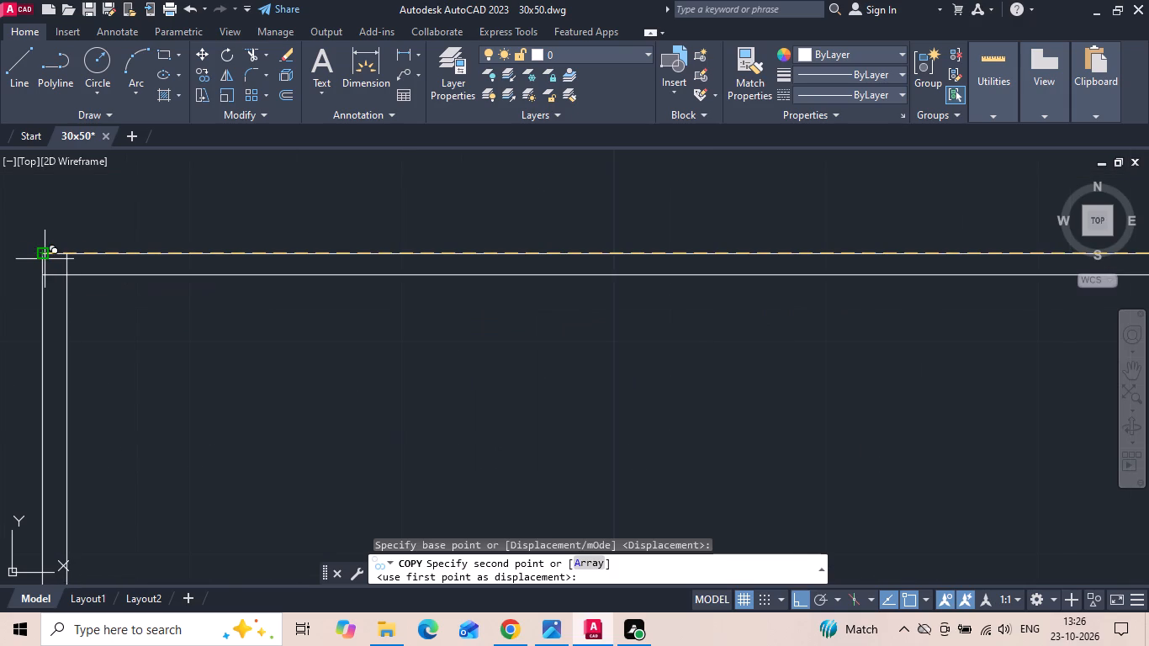
{"action": "left_click", "coordinate": [46, 252]}
{"action": "key", "text": "Escape"}
Fillet the balcony's inner edge lines at the top-left and top-right corners with zero radius.
{"action": "type", "text": "f"}
{"action": "key", "text": "space"}
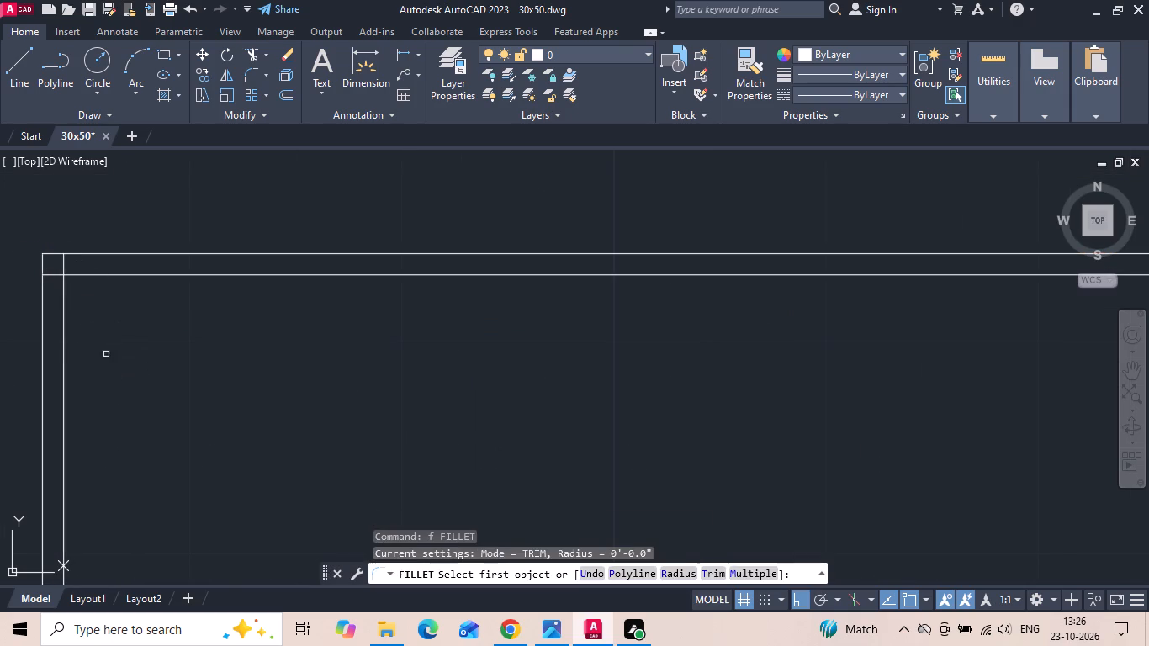
{"action": "left_click", "coordinate": [65, 300]}
{"action": "left_click", "coordinate": [79, 275]}
{"action": "scroll", "coordinate": [261, 323], "scroll_direction": "down", "scroll_amount": 2}
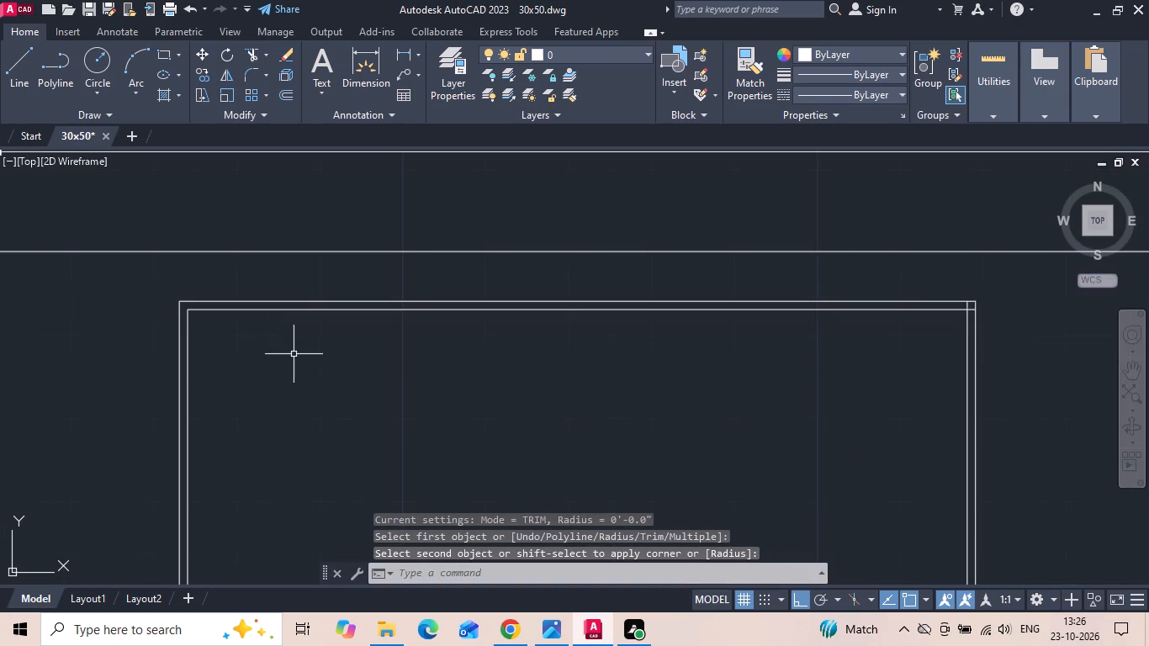
{"action": "scroll", "coordinate": [917, 302], "scroll_direction": "up", "scroll_amount": 1}
{"action": "key", "text": "space"}
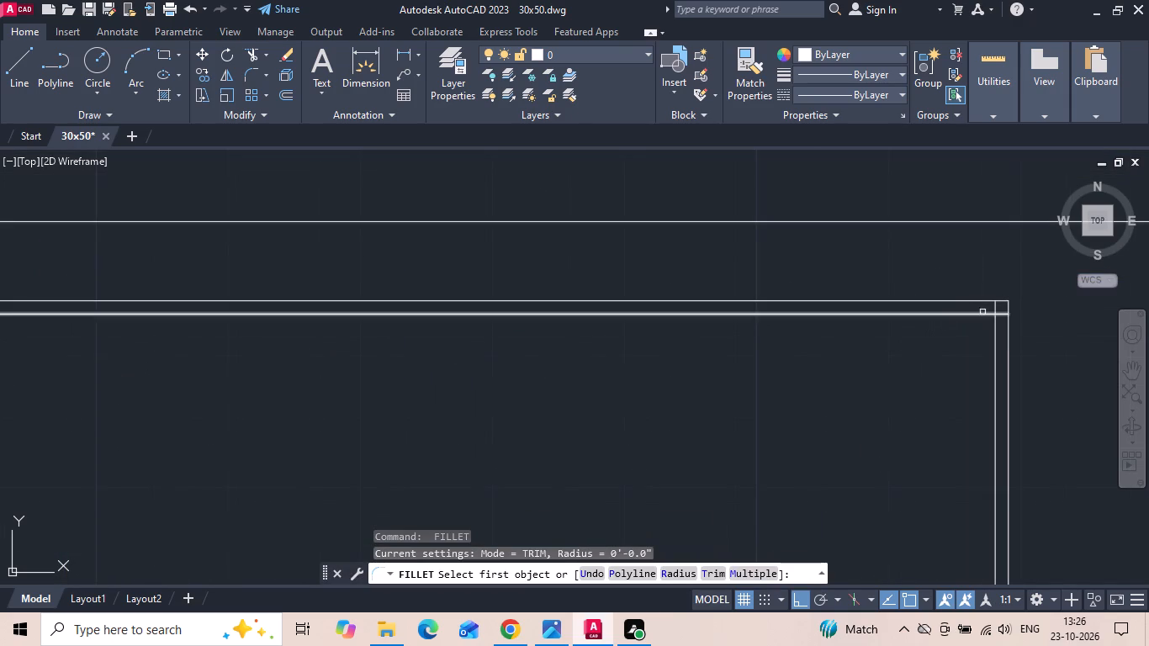
{"action": "left_click", "coordinate": [984, 316]}
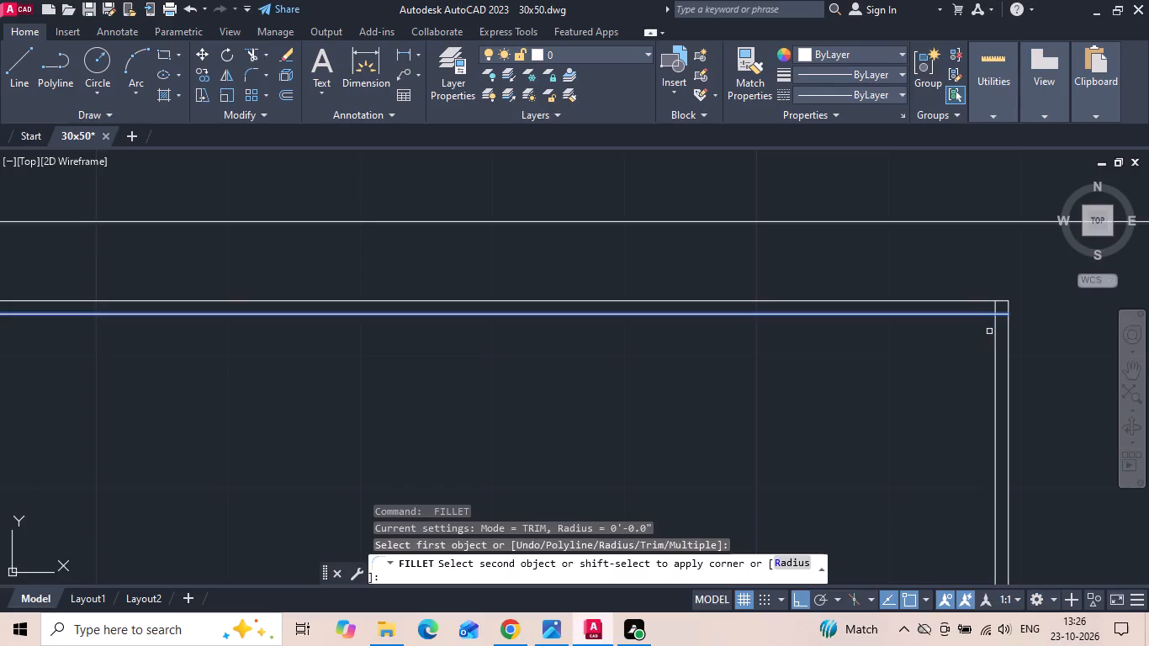
{"action": "left_click", "coordinate": [993, 332]}
Draw a horizontal line across the balcony door opening between the midpoints of its two jamb lines.
{"action": "scroll", "coordinate": [626, 300], "scroll_direction": "down", "scroll_amount": 3}
{"action": "scroll", "coordinate": [731, 287], "scroll_direction": "down", "scroll_amount": 1}
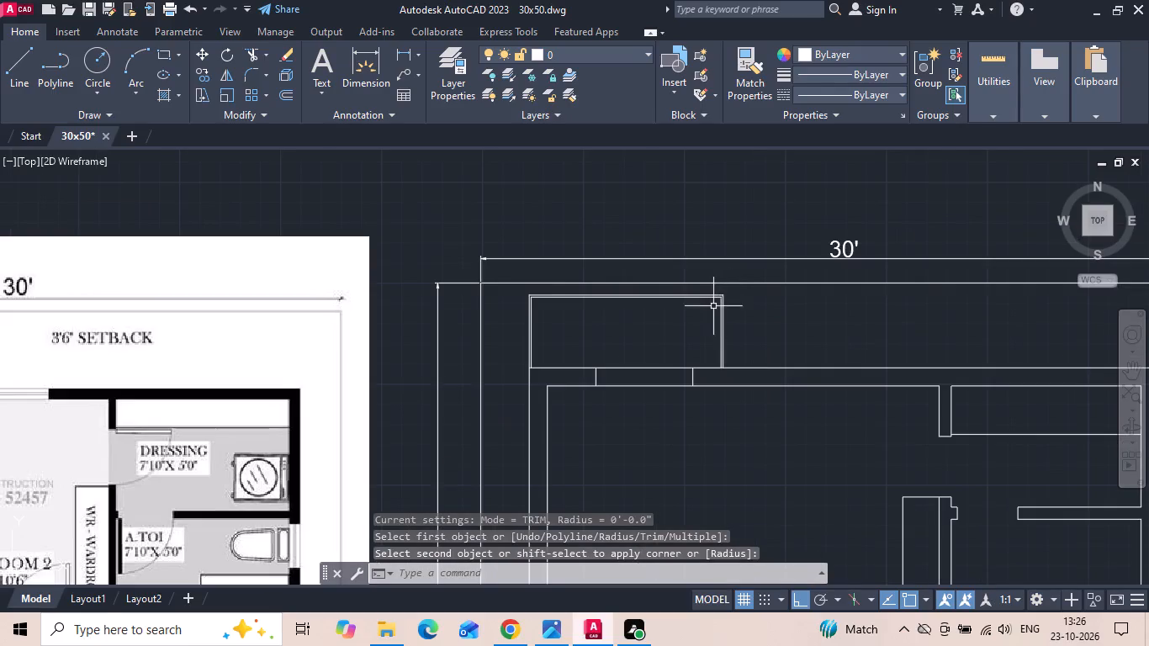
{"action": "scroll", "coordinate": [698, 331], "scroll_direction": "down", "scroll_amount": 1}
{"action": "scroll", "coordinate": [17, 433], "scroll_direction": "up", "scroll_amount": 2}
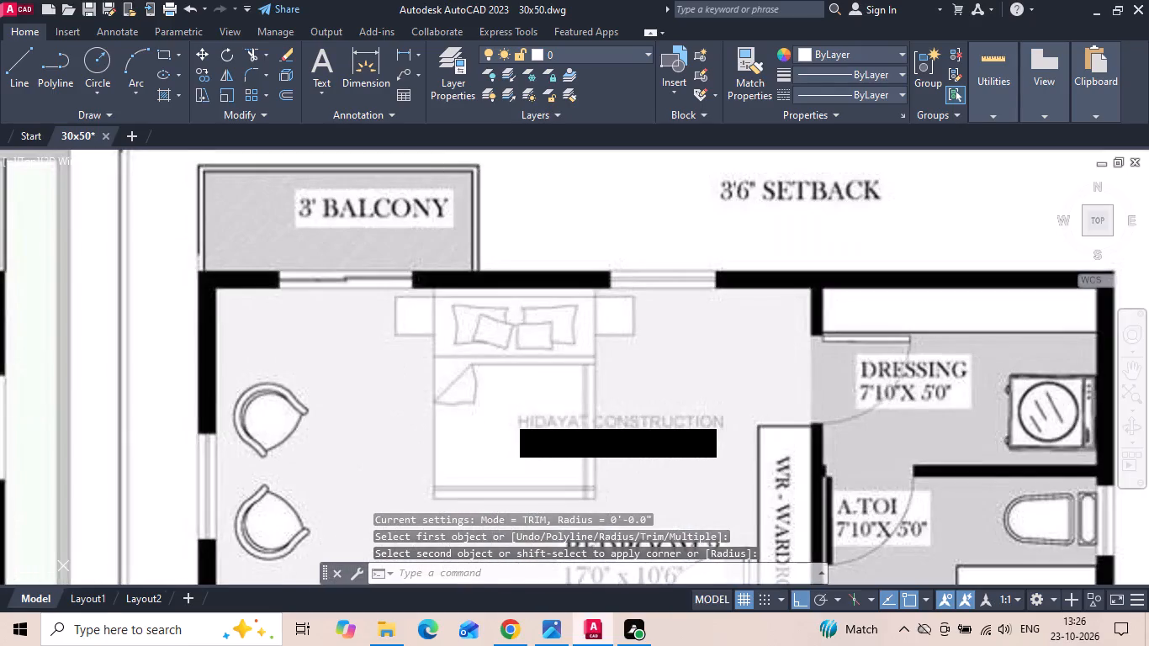
{"action": "middle_click_drag", "start_coordinate": [998, 233], "coordinate": [454, 290]}
{"action": "middle_click_drag", "start_coordinate": [1099, 290], "coordinate": [252, 354]}
{"action": "scroll", "coordinate": [266, 352], "scroll_direction": "up", "scroll_amount": 1}
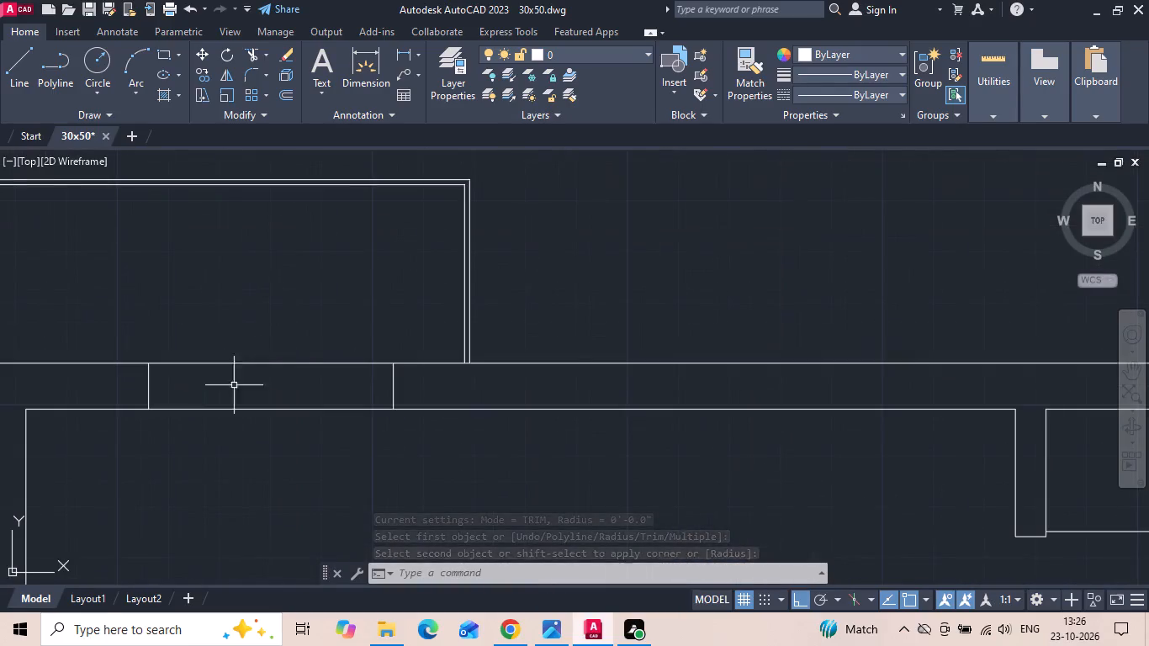
{"action": "middle_click_drag", "start_coordinate": [167, 428], "coordinate": [351, 428]}
{"action": "key", "text": "l"}
{"action": "key", "text": "space"}
{"action": "scroll", "coordinate": [344, 410], "scroll_direction": "up", "scroll_amount": 1}
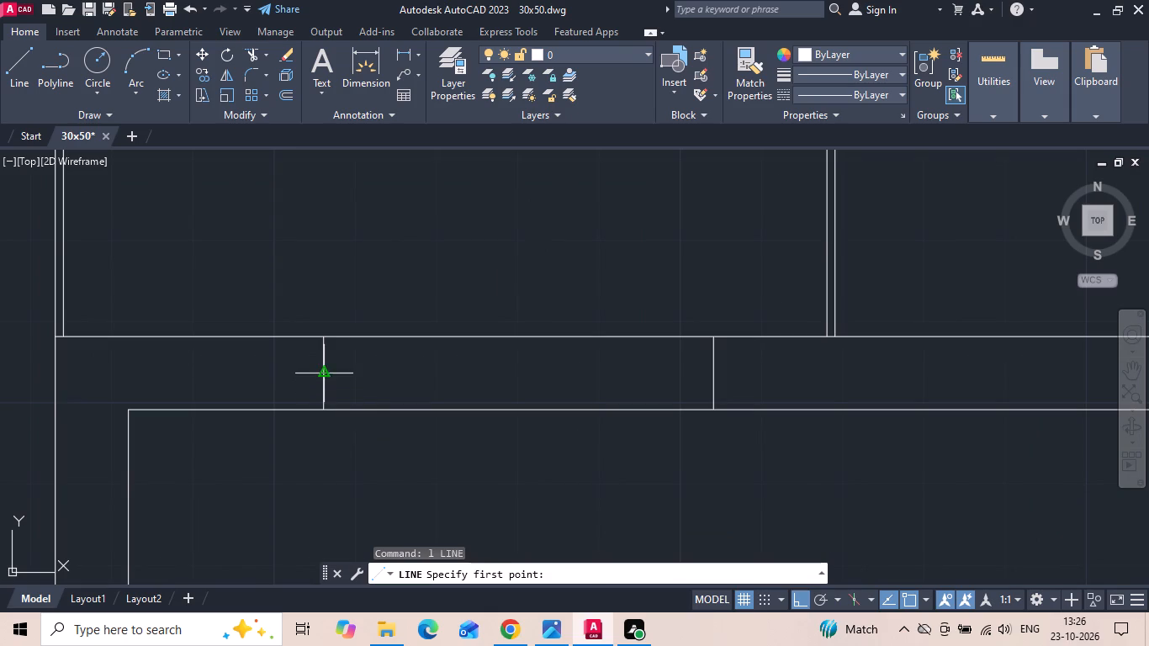
{"action": "left_click", "coordinate": [324, 378]}
{"action": "left_click", "coordinate": [717, 377]}
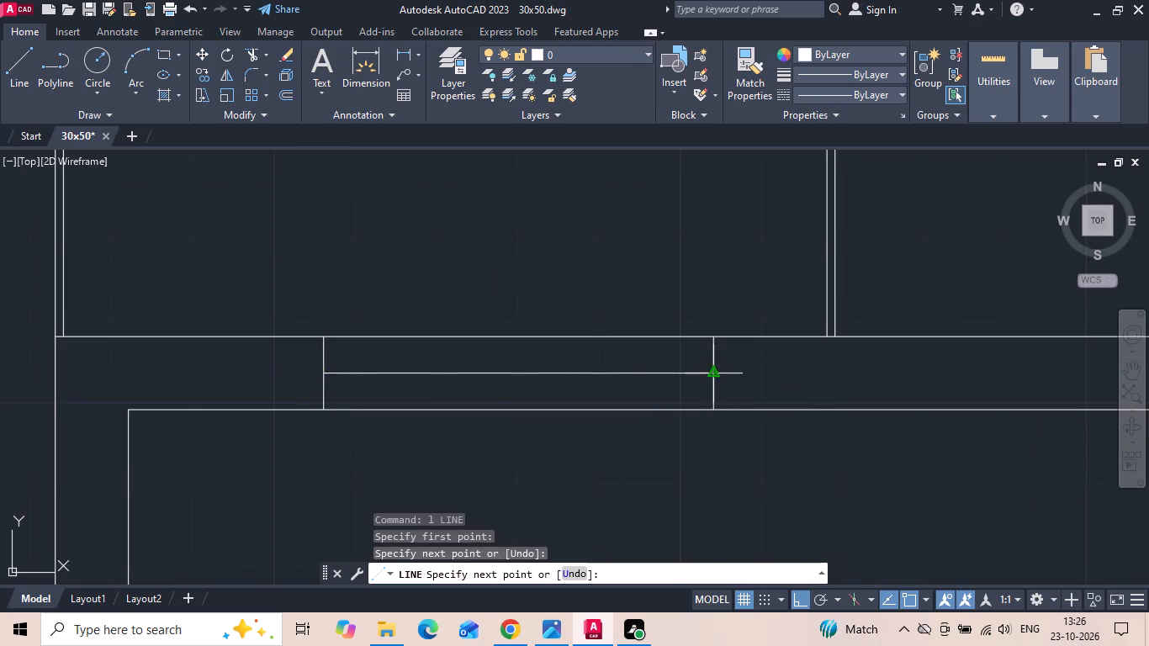
{"action": "key", "text": "Escape"}
Offset the balcony door's horizontal centre line 1" to both sides.
{"action": "key", "text": "o"}
{"action": "key", "text": "space"}
{"action": "key", "text": "1"}
{"action": "key", "text": "space"}
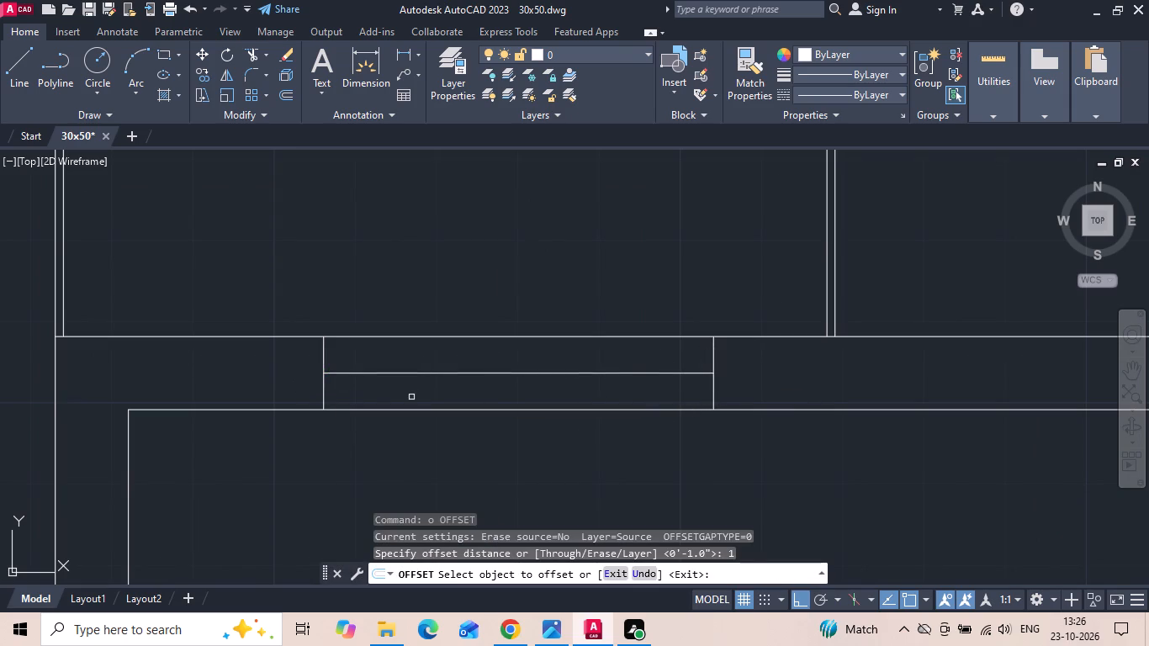
{"action": "left_click", "coordinate": [408, 373]}
{"action": "left_click", "coordinate": [409, 342]}
{"action": "left_click_drag", "start_coordinate": [405, 374], "coordinate": [405, 385]}
{"action": "left_click", "coordinate": [404, 387]}
{"action": "middle_click_drag", "start_coordinate": [416, 387], "coordinate": [436, 387]}
{"action": "key", "text": "Escape"}
Draw a short vertical line joining the midpoints of the balcony door's two offset lines.
{"action": "key", "text": "l"}
{"action": "key", "text": "space"}
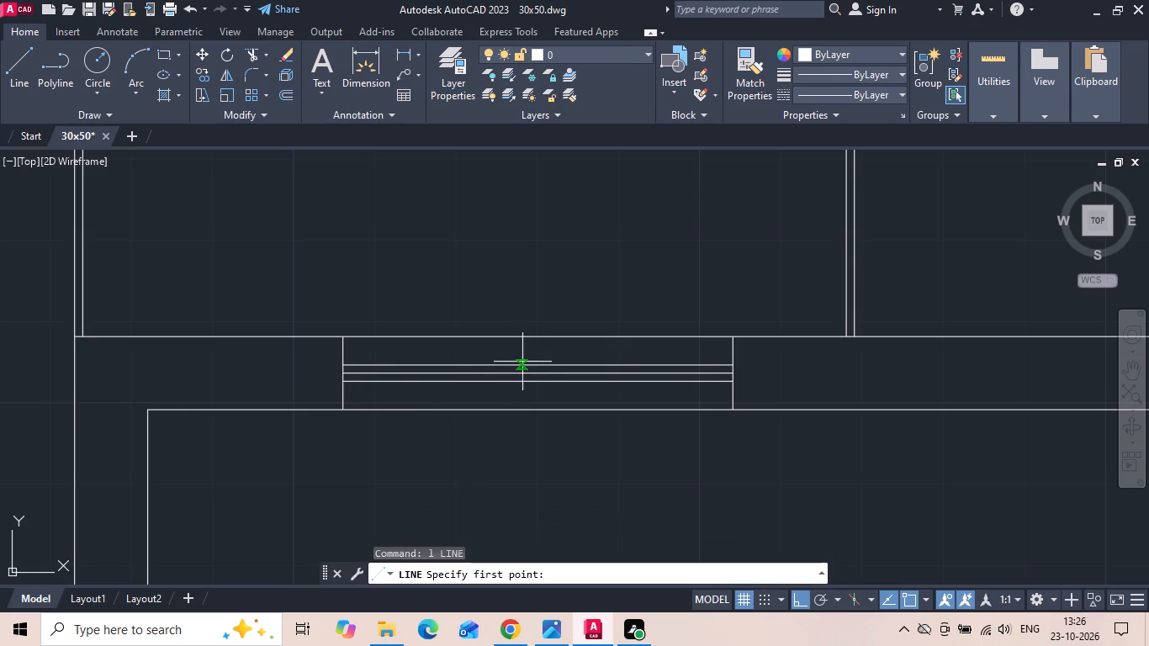
{"action": "left_click", "coordinate": [534, 361]}
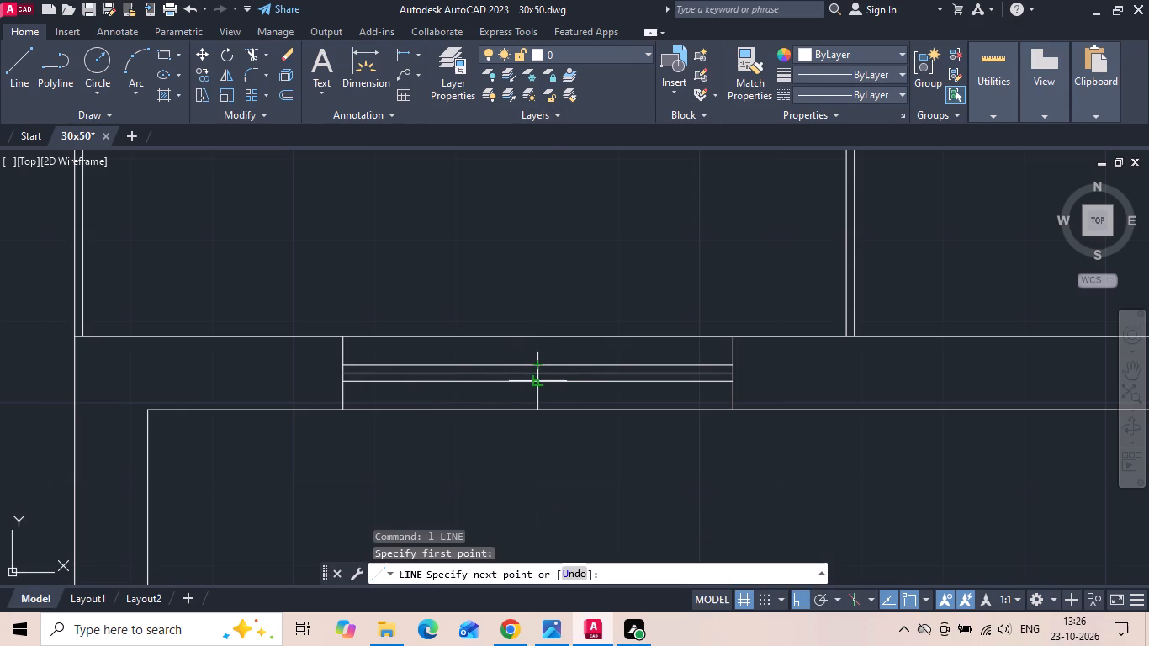
{"action": "left_click", "coordinate": [539, 382]}
{"action": "key", "text": "Escape"}
Trim the right half of the door's upper offset line and the left half of its lower one to form sliding panels.
{"action": "key", "text": "t"}
{"action": "key", "text": "r"}
{"action": "key", "text": "space"}
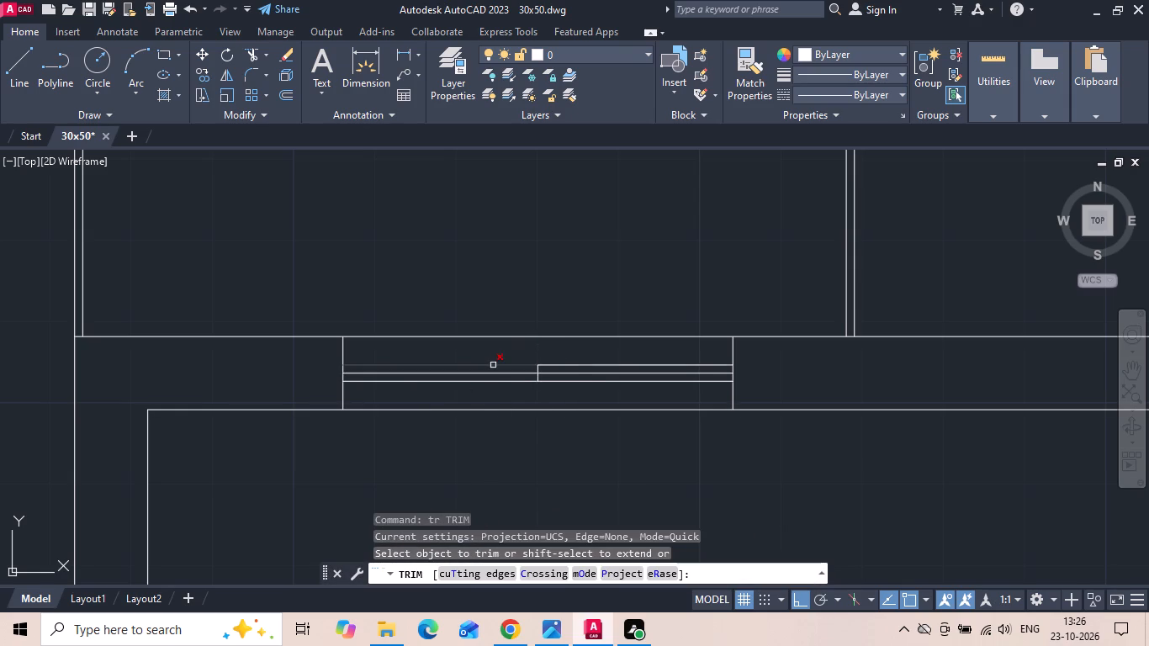
{"action": "left_click", "coordinate": [585, 363]}
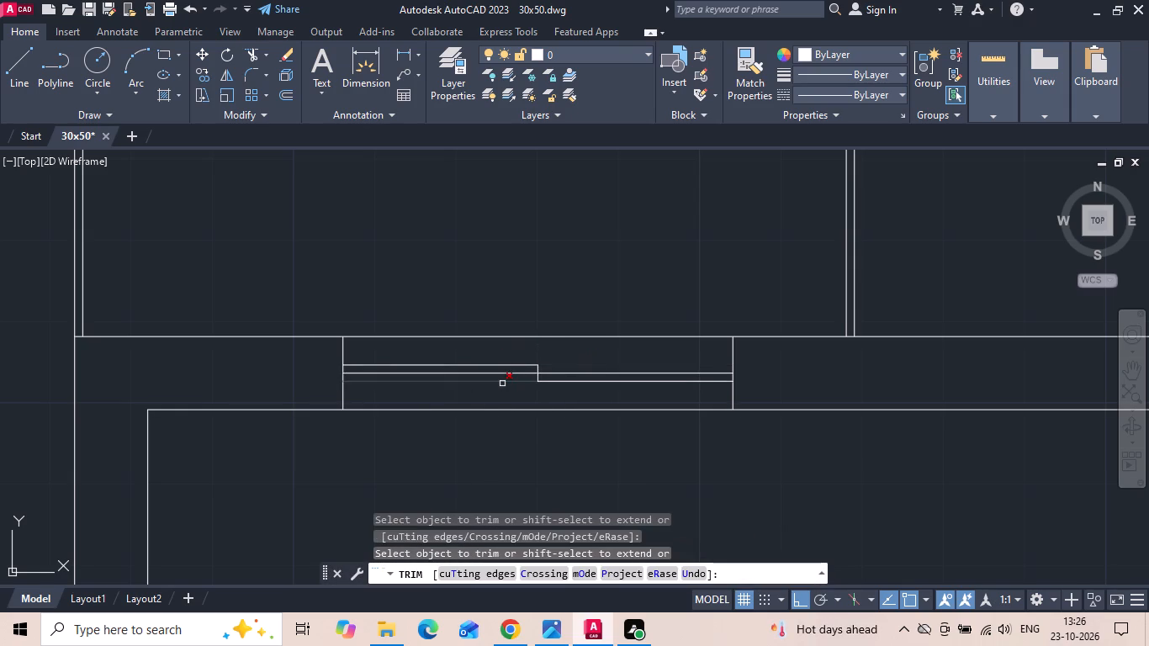
{"action": "left_click", "coordinate": [502, 383]}
Trim away the outer and inner wall lines between the balcony door's jambs.
{"action": "scroll", "coordinate": [633, 354], "scroll_direction": "down", "scroll_amount": 2}
{"action": "left_click_drag", "start_coordinate": [622, 353], "coordinate": [622, 342]}
{"action": "left_click", "coordinate": [619, 329]}
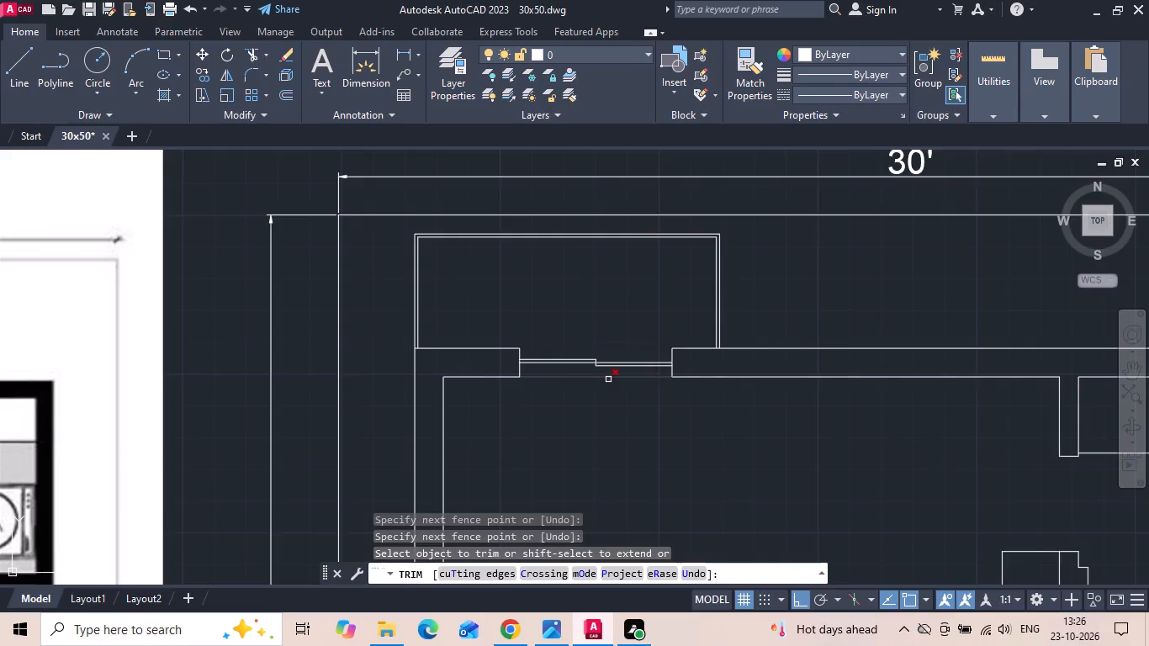
{"action": "left_click", "coordinate": [608, 379]}
{"action": "scroll", "coordinate": [643, 416], "scroll_direction": "down", "scroll_amount": 2}
{"action": "key", "text": "Escape"}
Save the drawing.
{"action": "key", "text": "ctrl+s"}
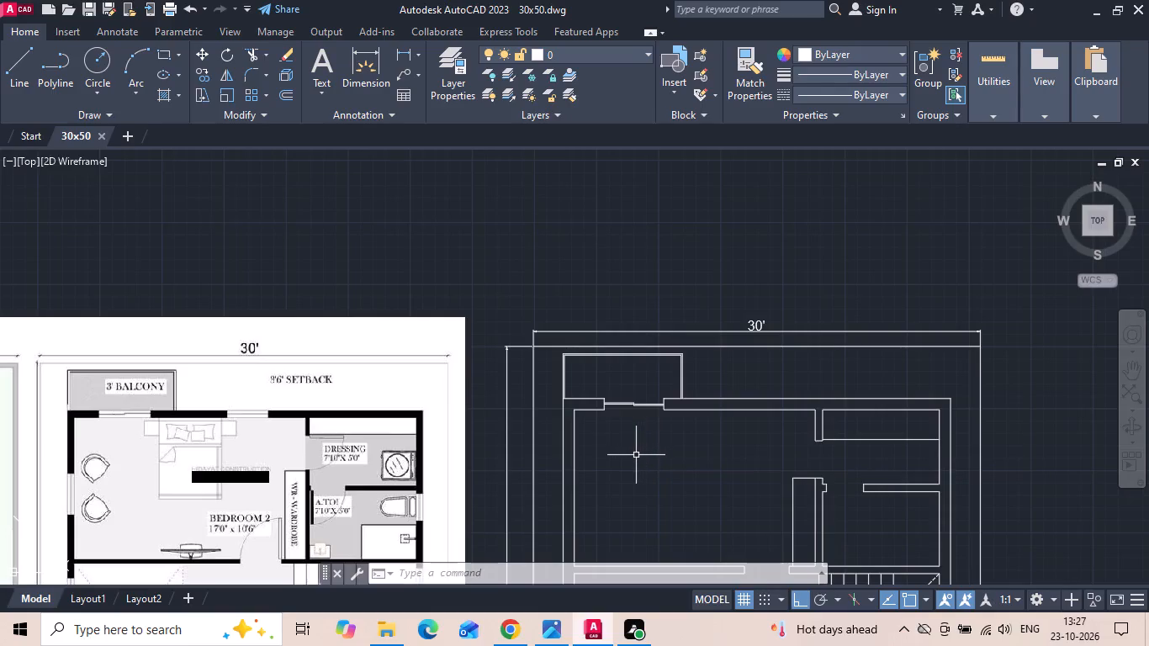
{"action": "key", "text": "Escape"}
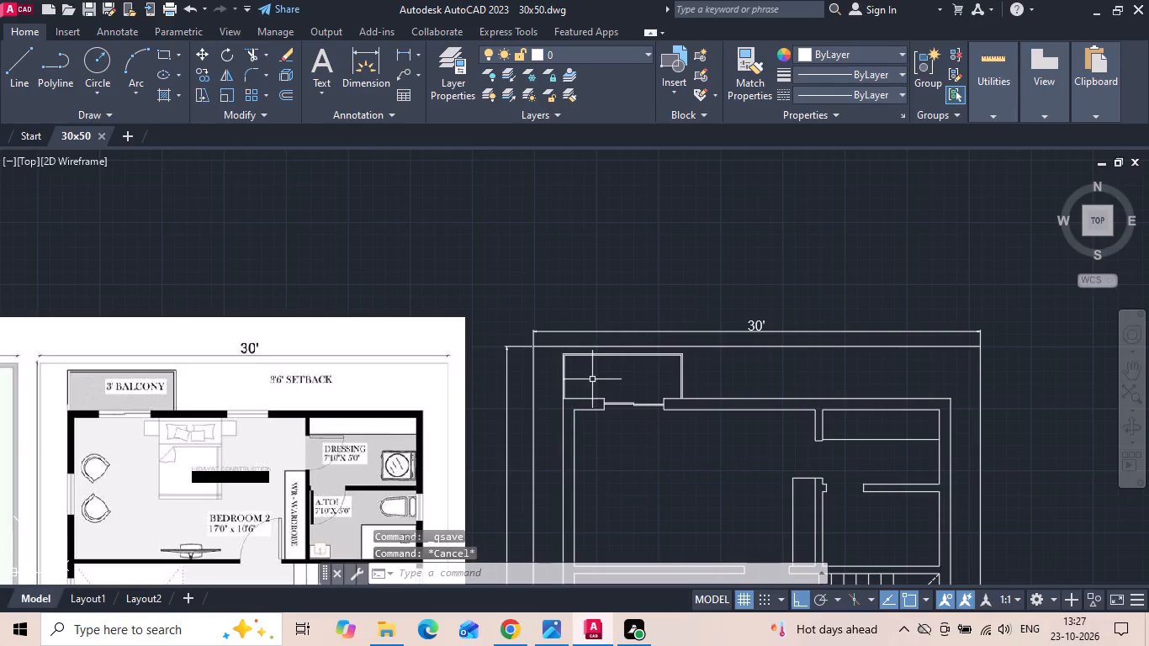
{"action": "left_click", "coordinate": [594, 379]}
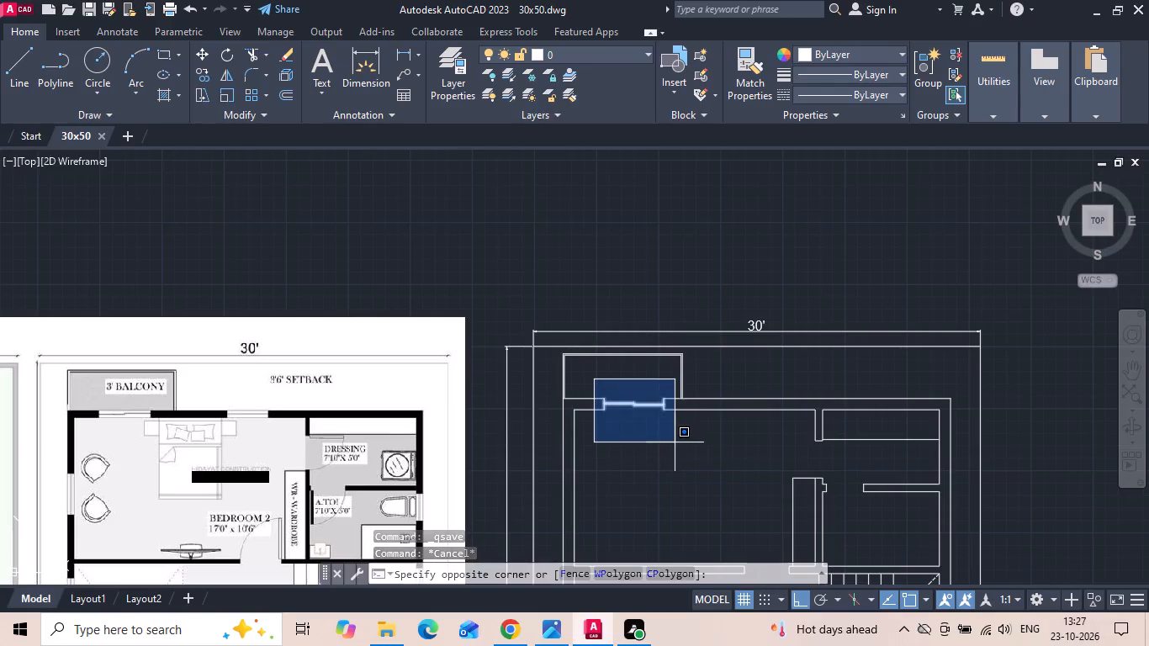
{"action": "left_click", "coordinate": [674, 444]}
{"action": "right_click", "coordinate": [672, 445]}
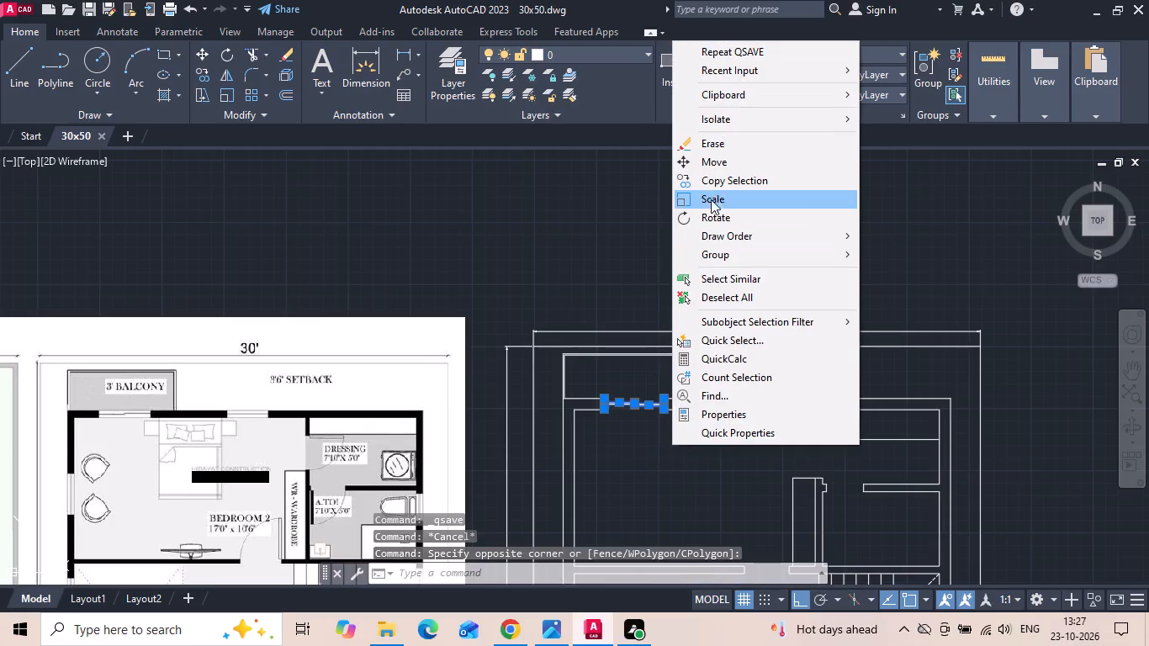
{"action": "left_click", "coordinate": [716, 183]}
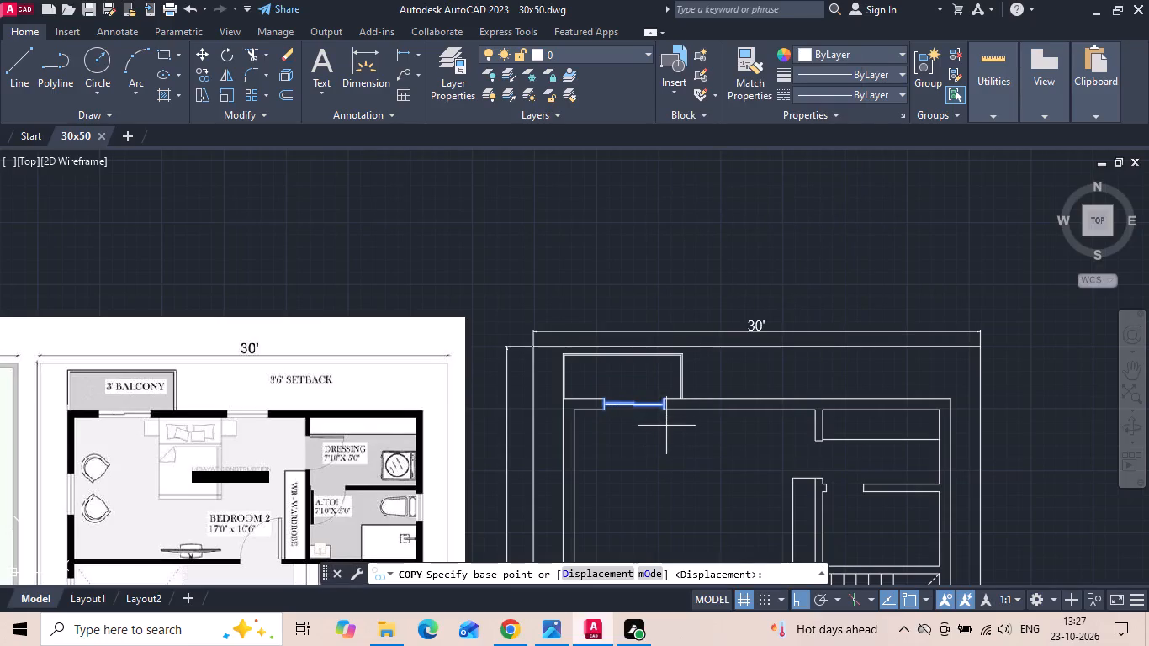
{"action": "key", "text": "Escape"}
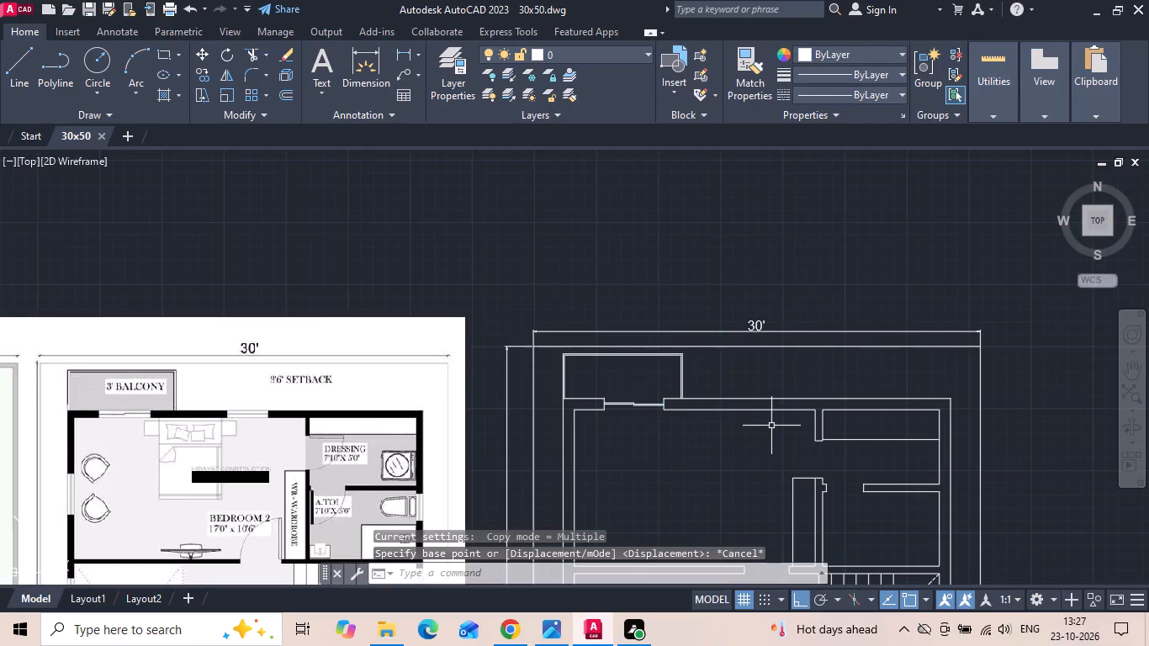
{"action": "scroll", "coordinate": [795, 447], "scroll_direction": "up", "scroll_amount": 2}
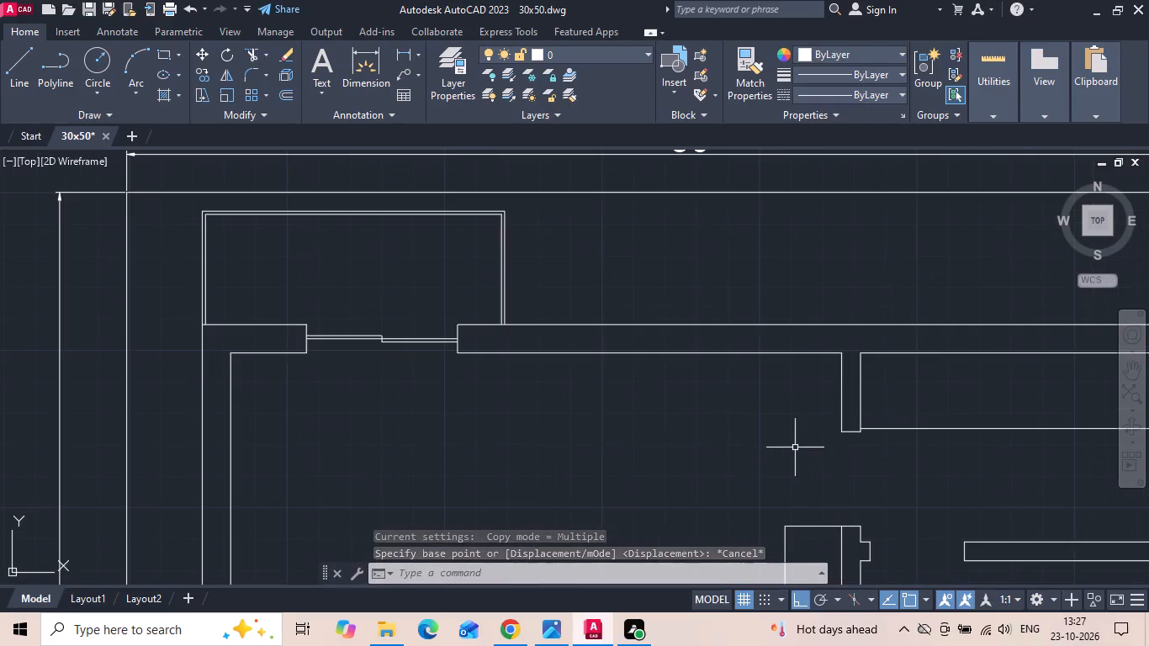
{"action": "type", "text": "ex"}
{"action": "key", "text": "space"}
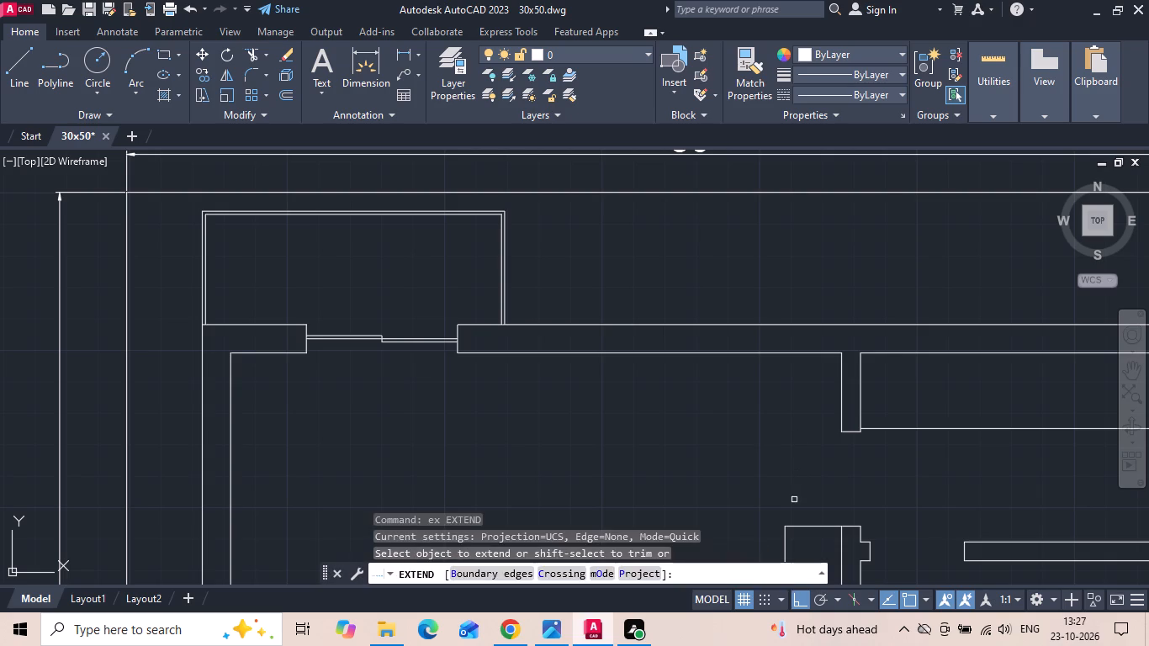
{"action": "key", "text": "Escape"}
Copy the bedroom-side face line of the dressing room partition 3' and 7' toward the balcony door.
{"action": "left_click", "coordinate": [840, 384]}
{"action": "right_click", "coordinate": [841, 384]}
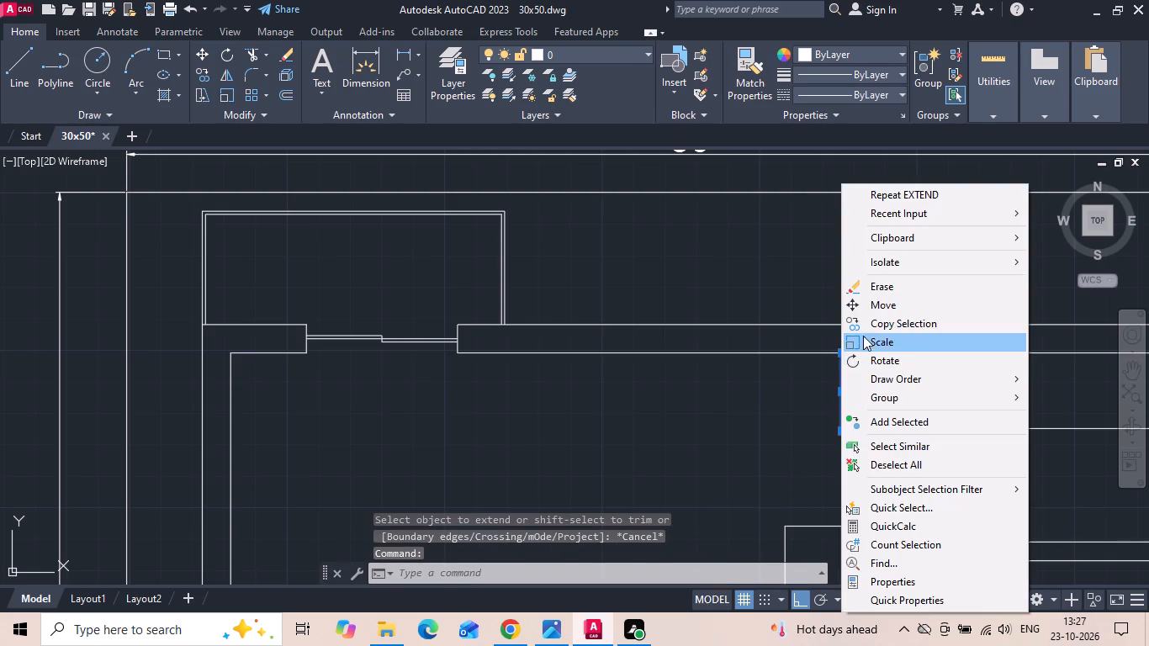
{"action": "left_click", "coordinate": [869, 321]}
{"action": "left_click_drag", "start_coordinate": [789, 417], "coordinate": [733, 426]}
{"action": "key", "text": "3"}
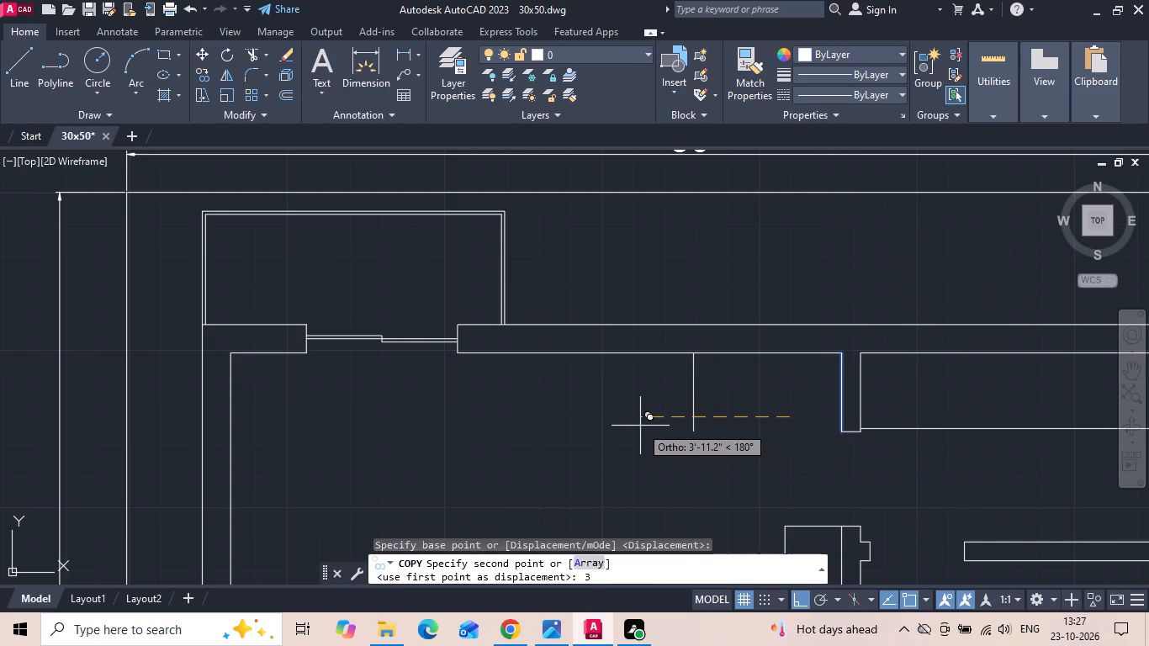
{"action": "key", "text": "apostrophe"}
{"action": "key", "text": "Return"}
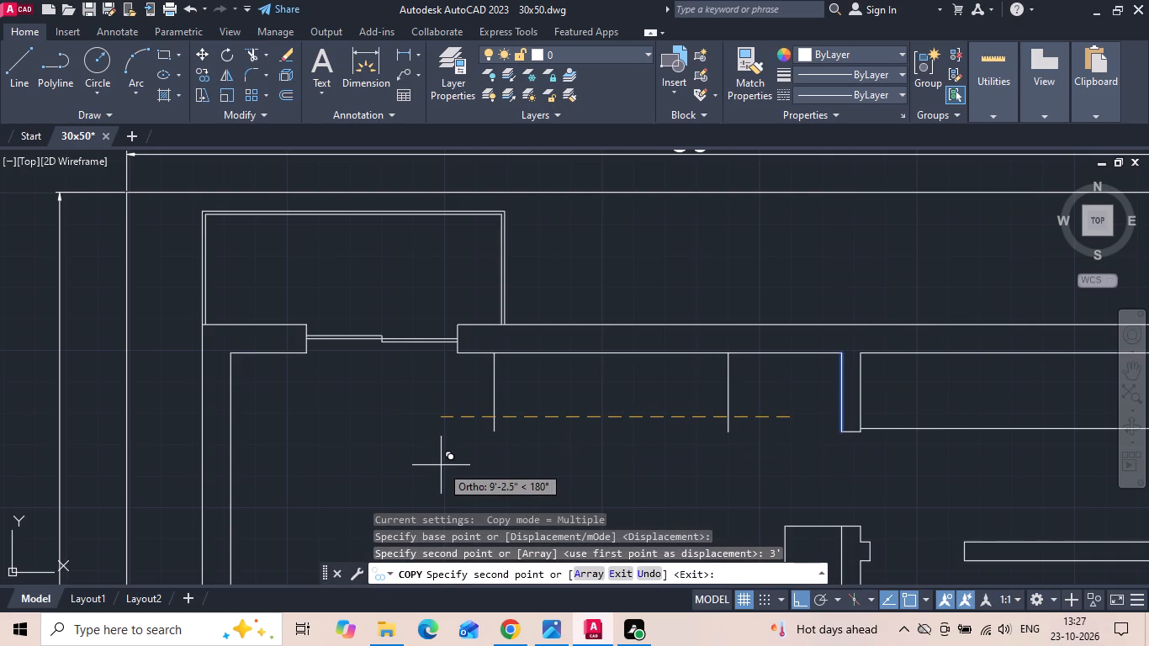
{"action": "type", "text": "7'"}
{"action": "key", "text": "Return"}
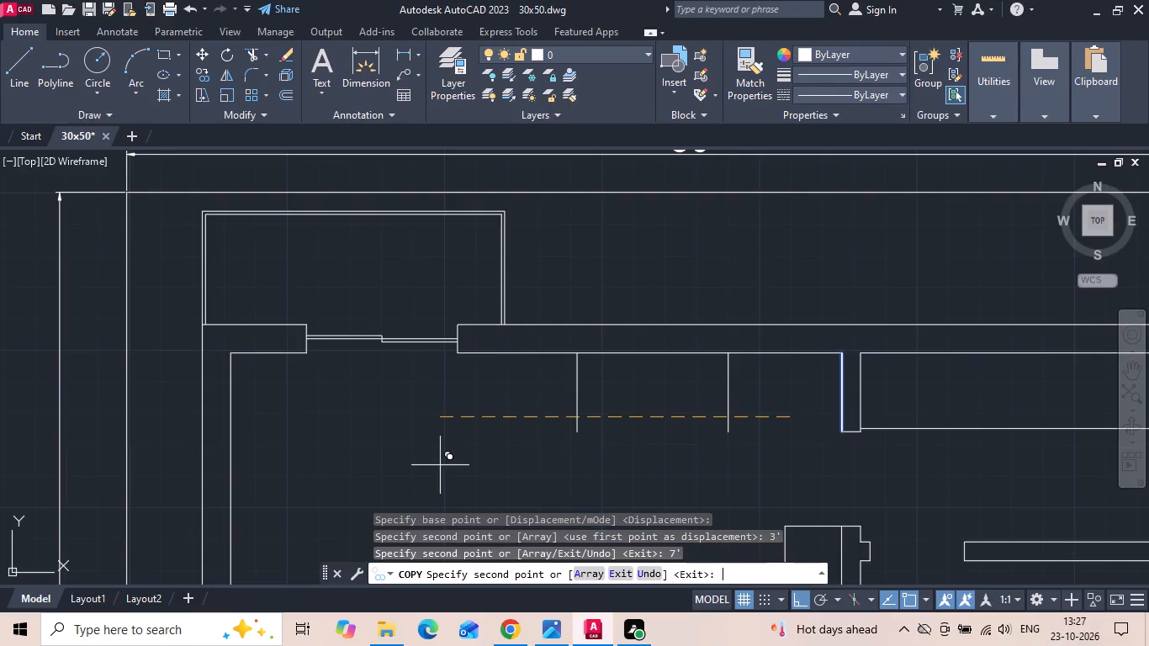
{"action": "scroll", "coordinate": [724, 400], "scroll_direction": "down", "scroll_amount": 2}
{"action": "key", "text": "Escape"}
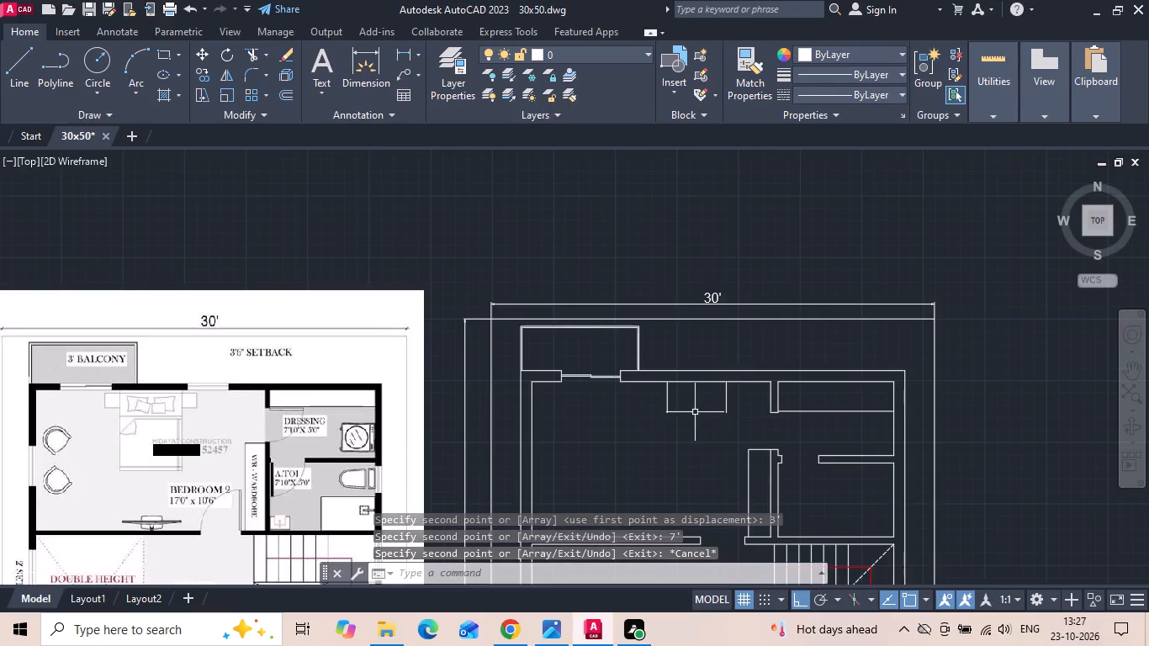
Move the window line nearest the balcony door 12" toward the dressing room partition.
{"action": "scroll", "coordinate": [693, 410], "scroll_direction": "up", "scroll_amount": 3}
{"action": "left_click_drag", "start_coordinate": [670, 386], "coordinate": [637, 394]}
{"action": "left_click", "coordinate": [548, 410]}
{"action": "right_click", "coordinate": [546, 410]}
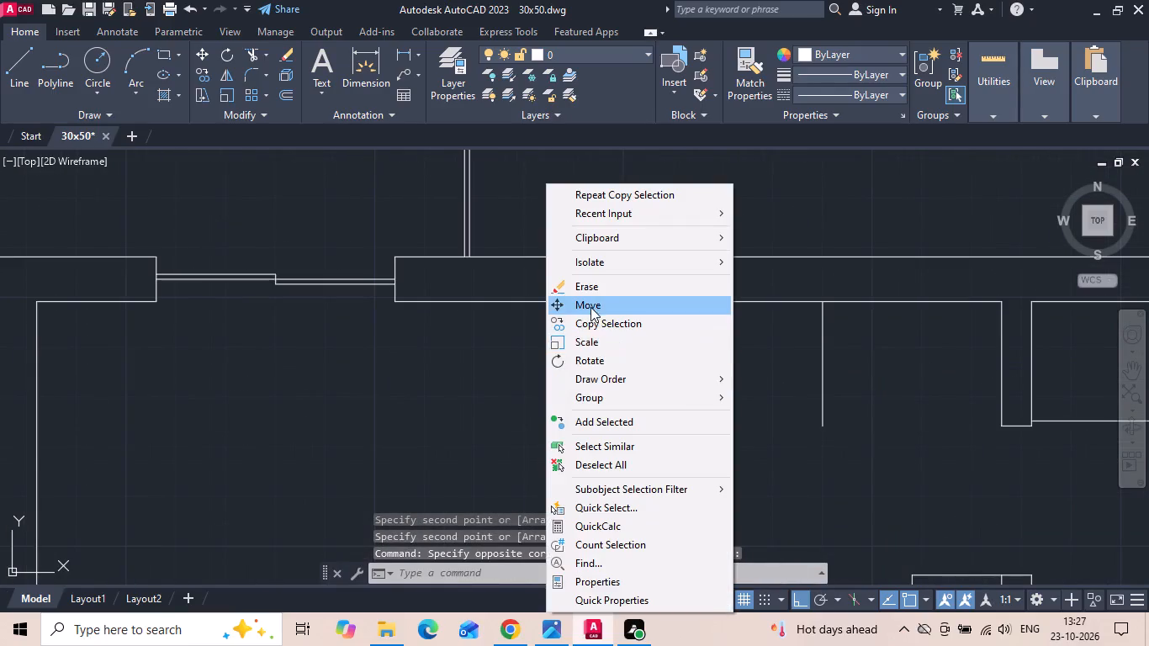
{"action": "left_click", "coordinate": [592, 303]}
{"action": "left_click_drag", "start_coordinate": [687, 392], "coordinate": [713, 391]}
{"action": "type", "text": "12 ex"}
Extend both window lines to the top wall's outer face and trim their lengths inside Bedroom 2, leaving jambs across the wall.
{"action": "key", "text": "space"}
{"action": "left_click_drag", "start_coordinate": [596, 349], "coordinate": [795, 330]}
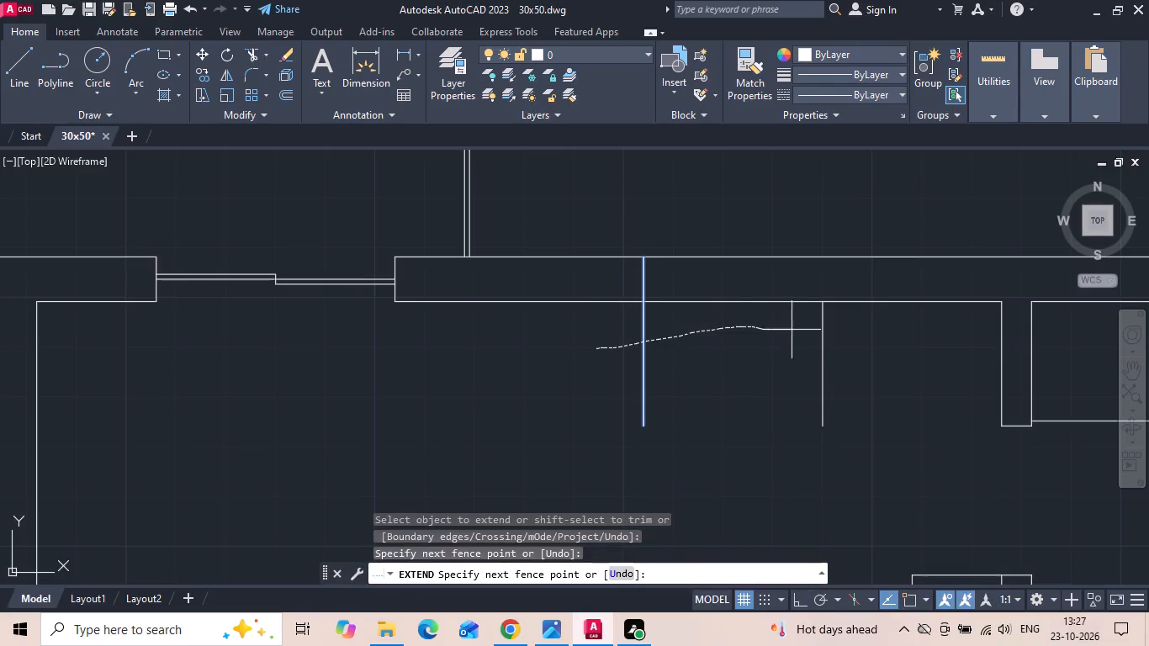
{"action": "left_click_drag", "start_coordinate": [795, 330], "coordinate": [844, 330]}
{"action": "key", "text": "Escape"}
{"action": "type", "text": "tr"}
{"action": "key", "text": "space"}
{"action": "left_click_drag", "start_coordinate": [858, 350], "coordinate": [674, 364]}
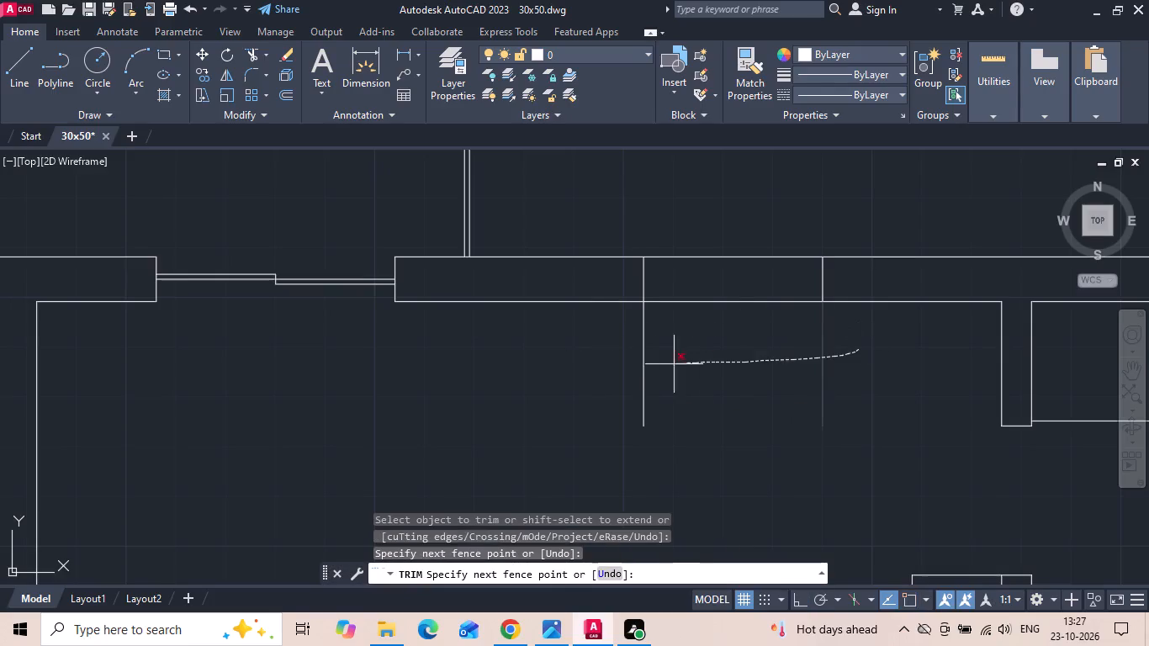
{"action": "left_click_drag", "start_coordinate": [674, 364], "coordinate": [600, 389]}
{"action": "scroll", "coordinate": [761, 380], "scroll_direction": "down", "scroll_amount": 4}
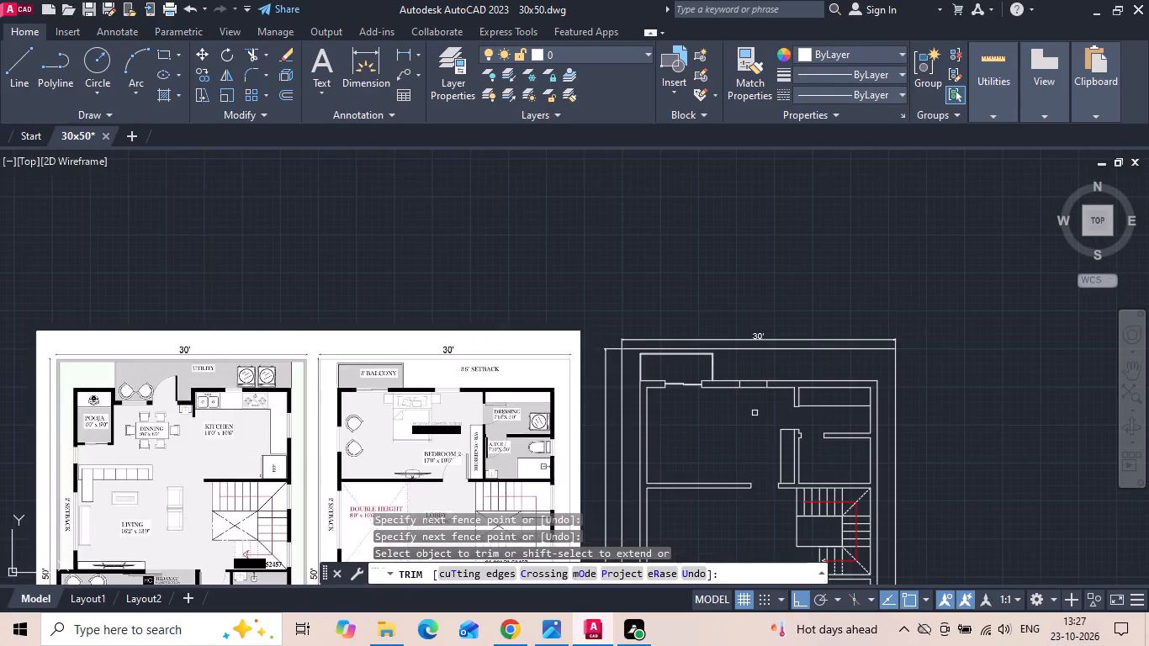
{"action": "key", "text": "Escape"}
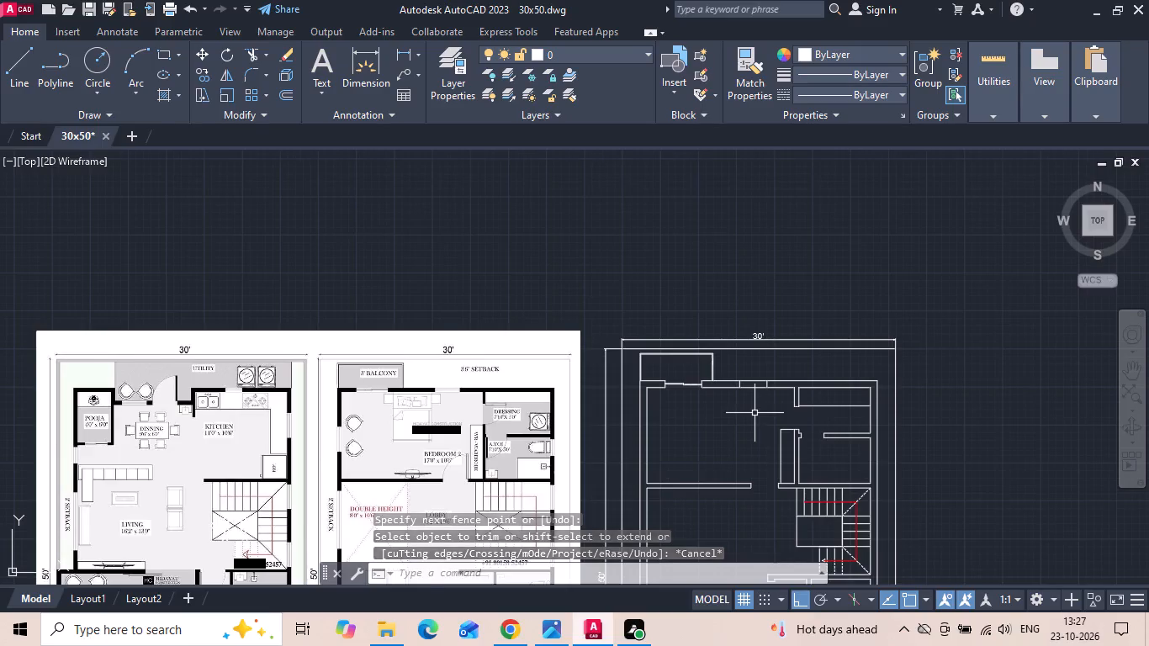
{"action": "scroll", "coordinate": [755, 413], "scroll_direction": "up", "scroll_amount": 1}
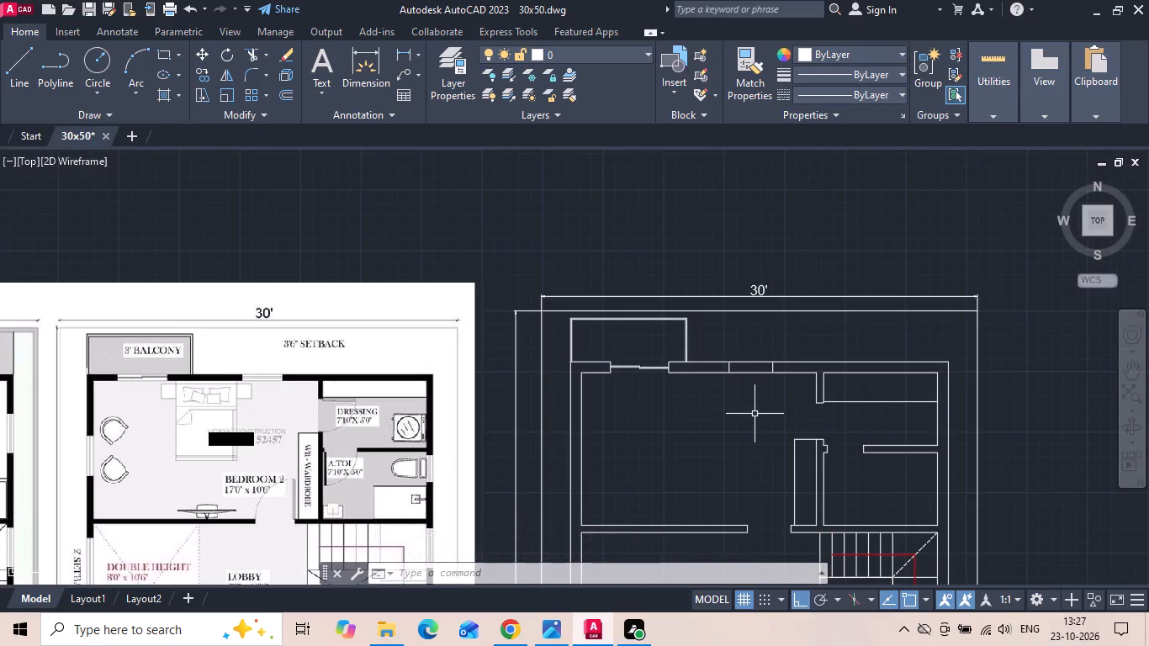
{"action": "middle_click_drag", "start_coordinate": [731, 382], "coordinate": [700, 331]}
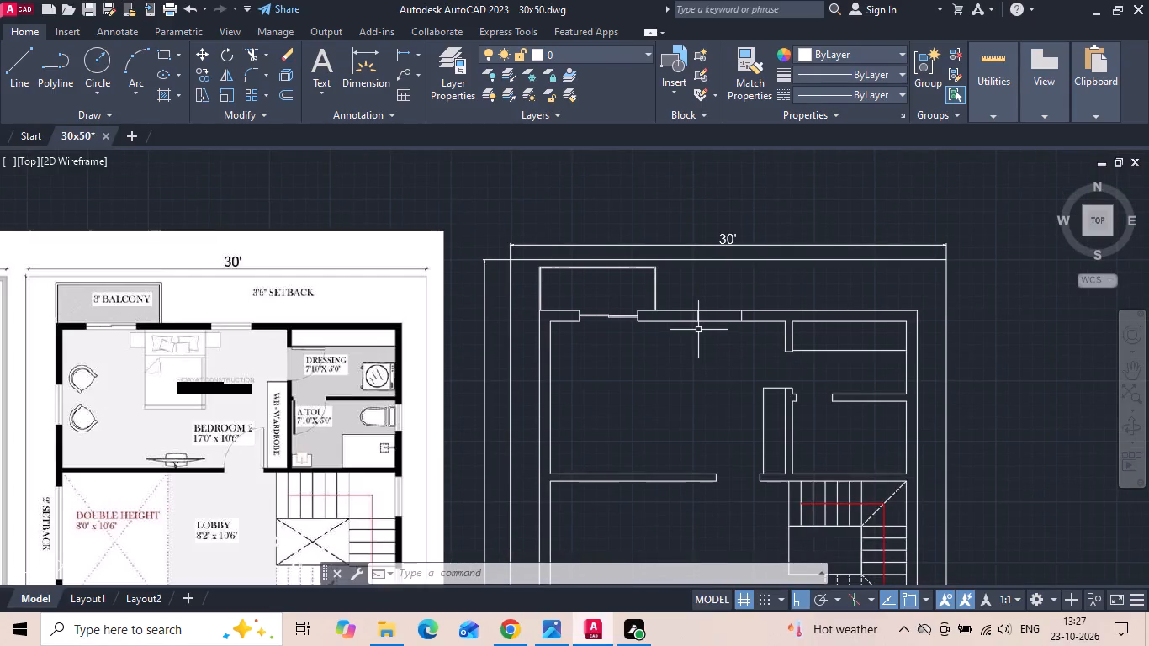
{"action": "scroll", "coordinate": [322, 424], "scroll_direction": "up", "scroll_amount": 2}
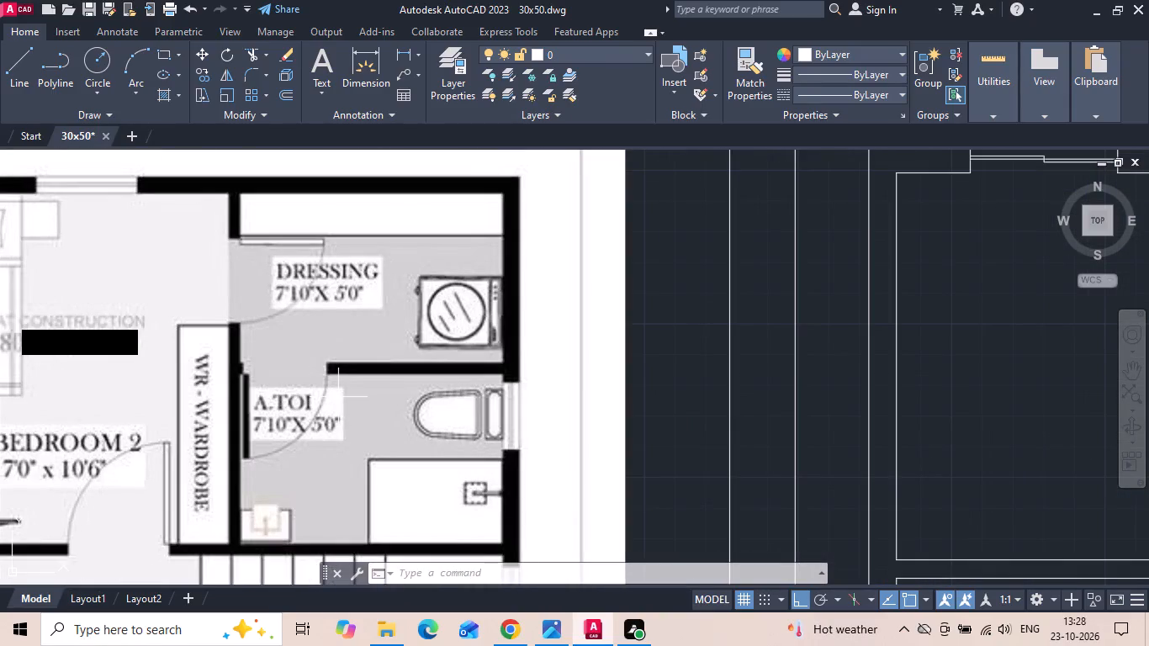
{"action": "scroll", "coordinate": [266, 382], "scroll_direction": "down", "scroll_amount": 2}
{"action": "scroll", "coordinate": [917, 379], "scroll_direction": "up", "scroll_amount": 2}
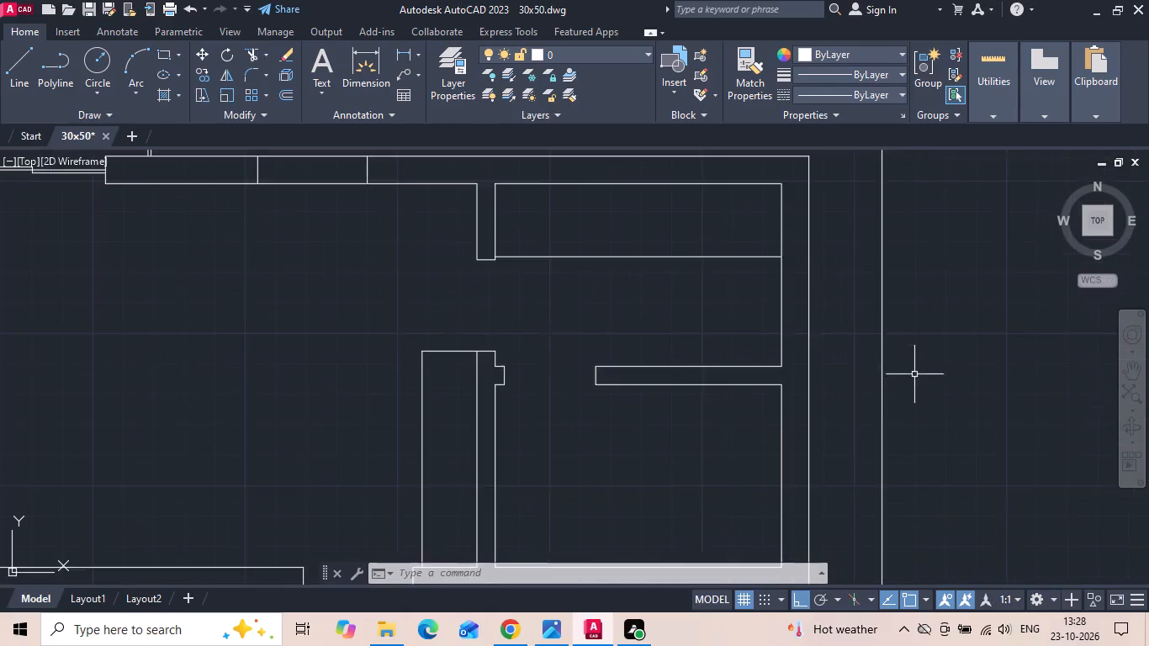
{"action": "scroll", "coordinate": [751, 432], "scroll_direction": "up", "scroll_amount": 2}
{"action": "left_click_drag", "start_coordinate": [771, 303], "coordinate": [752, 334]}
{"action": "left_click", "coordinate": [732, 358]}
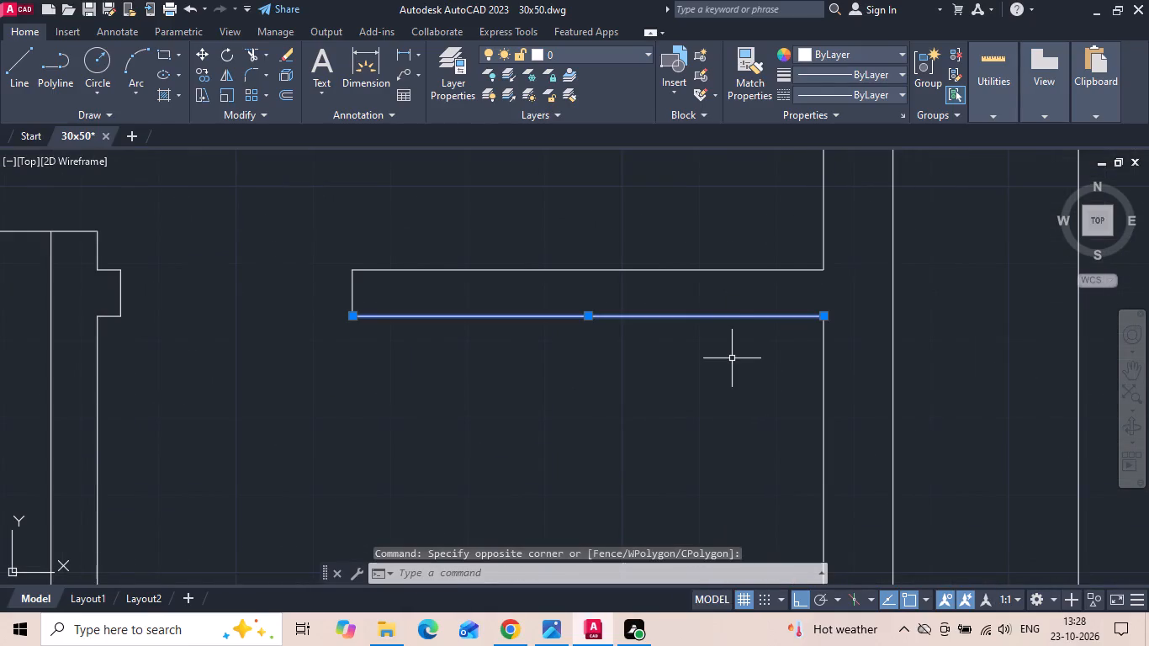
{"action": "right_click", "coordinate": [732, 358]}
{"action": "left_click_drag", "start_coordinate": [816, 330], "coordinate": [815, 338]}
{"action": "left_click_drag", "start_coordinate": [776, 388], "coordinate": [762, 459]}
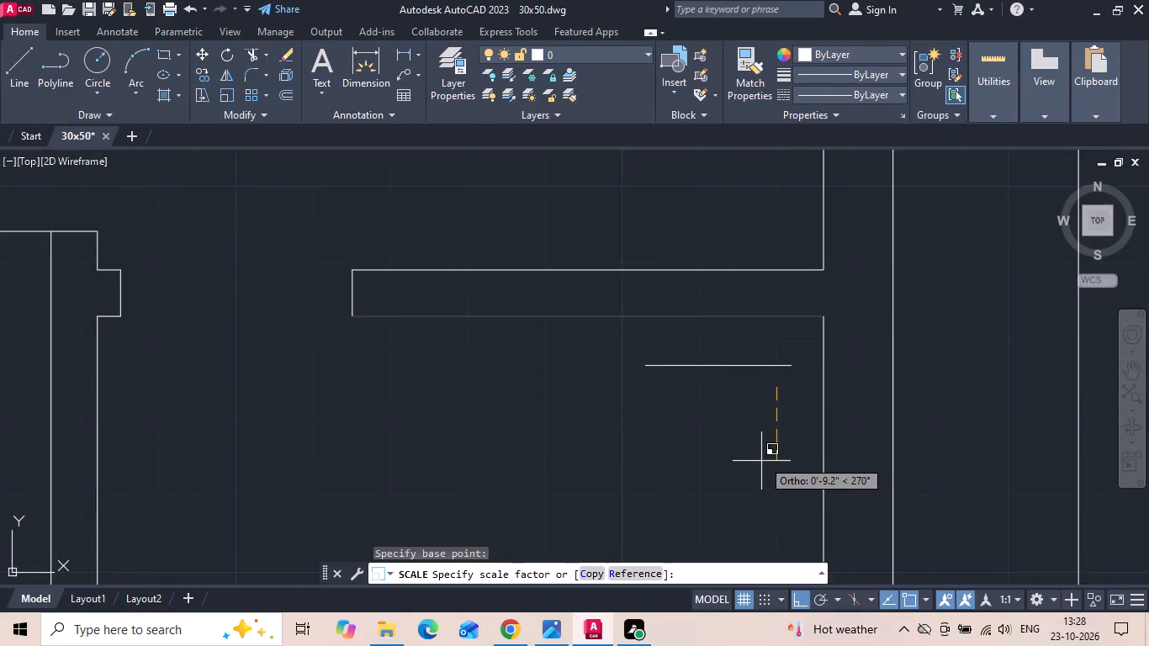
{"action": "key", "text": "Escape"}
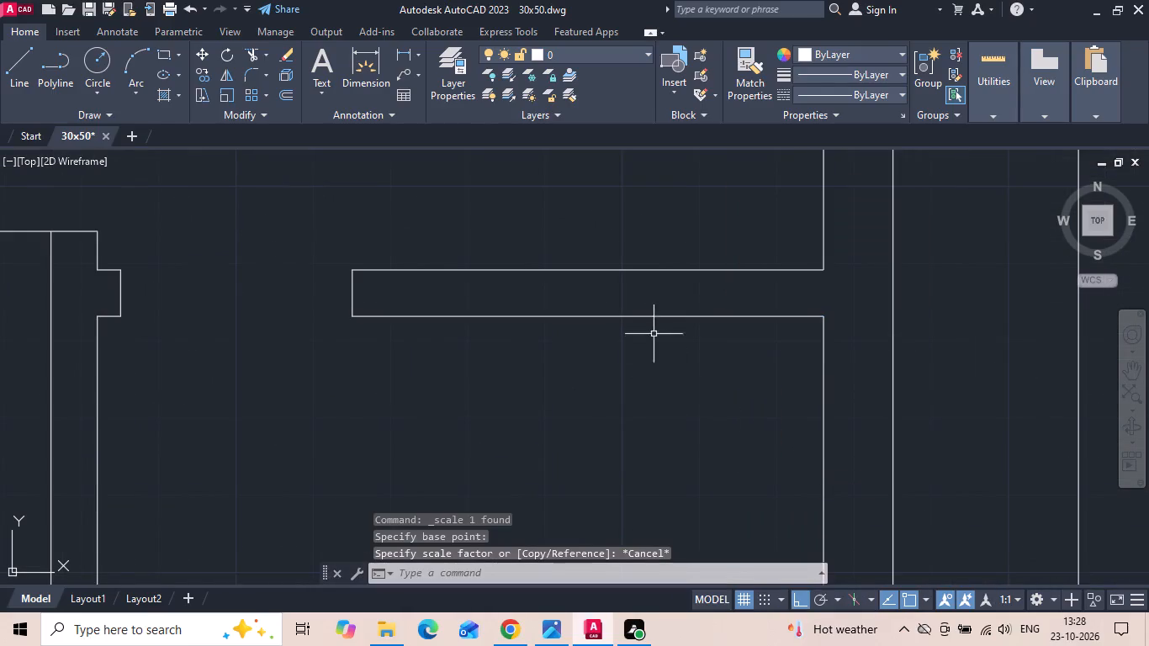
Copy the toilet-side face line of the dressing/toilet partition 6" and 2'6" down into the attached toilet.
{"action": "left_click_drag", "start_coordinate": [662, 303], "coordinate": [638, 344]}
{"action": "left_click", "coordinate": [616, 382]}
{"action": "right_click", "coordinate": [616, 382]}
{"action": "left_click", "coordinate": [639, 326]}
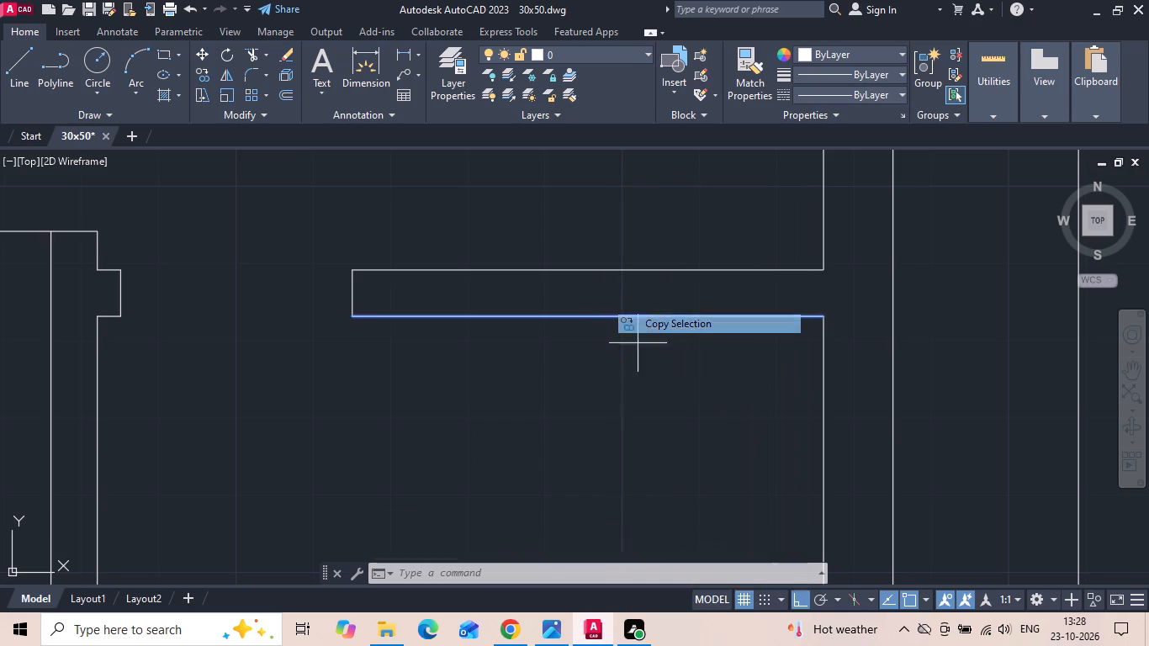
{"action": "left_click_drag", "start_coordinate": [624, 400], "coordinate": [622, 447]}
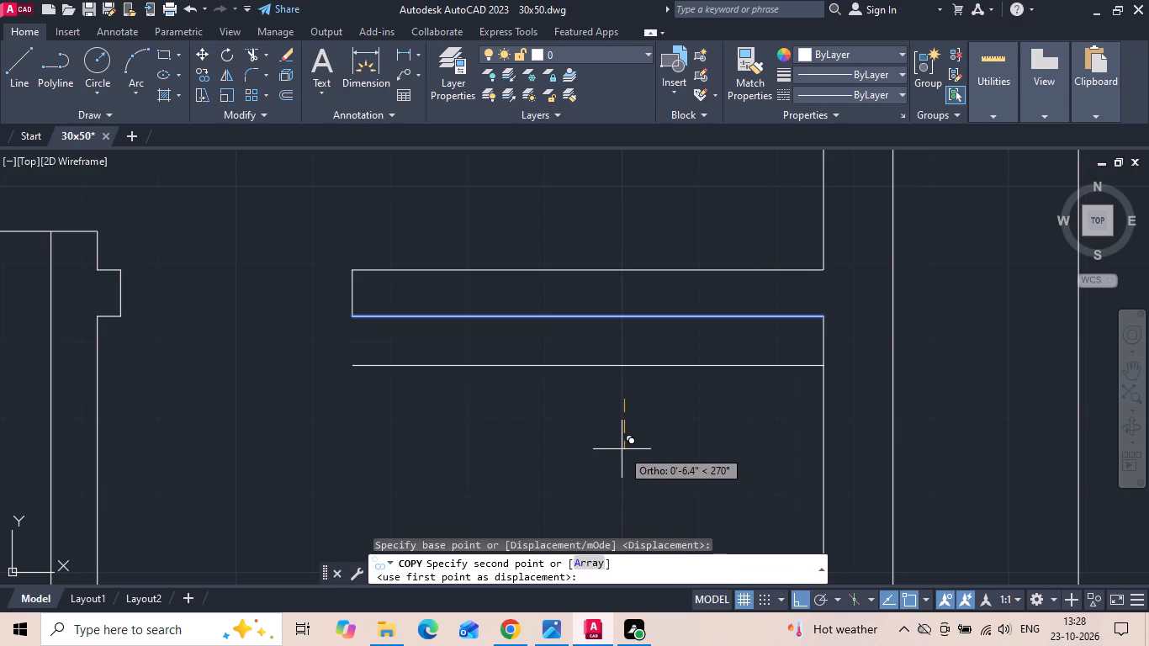
{"action": "type", "text": "6"}
{"action": "key", "text": "space"}
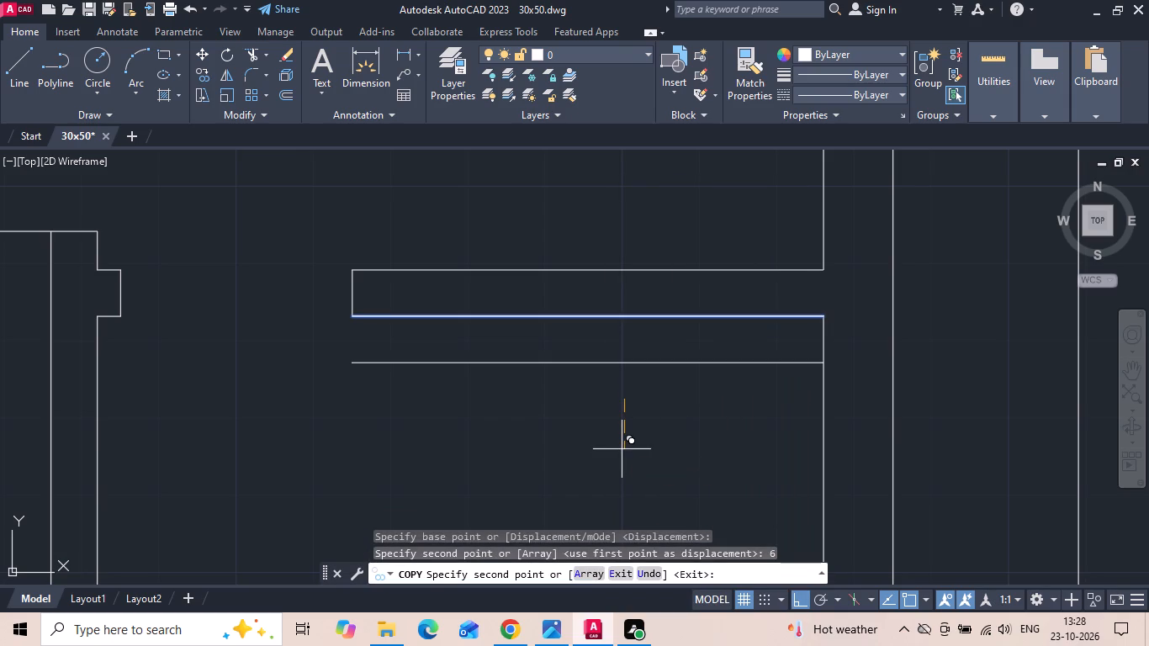
{"action": "key", "text": "2"}
{"action": "key", "text": "apostrophe"}
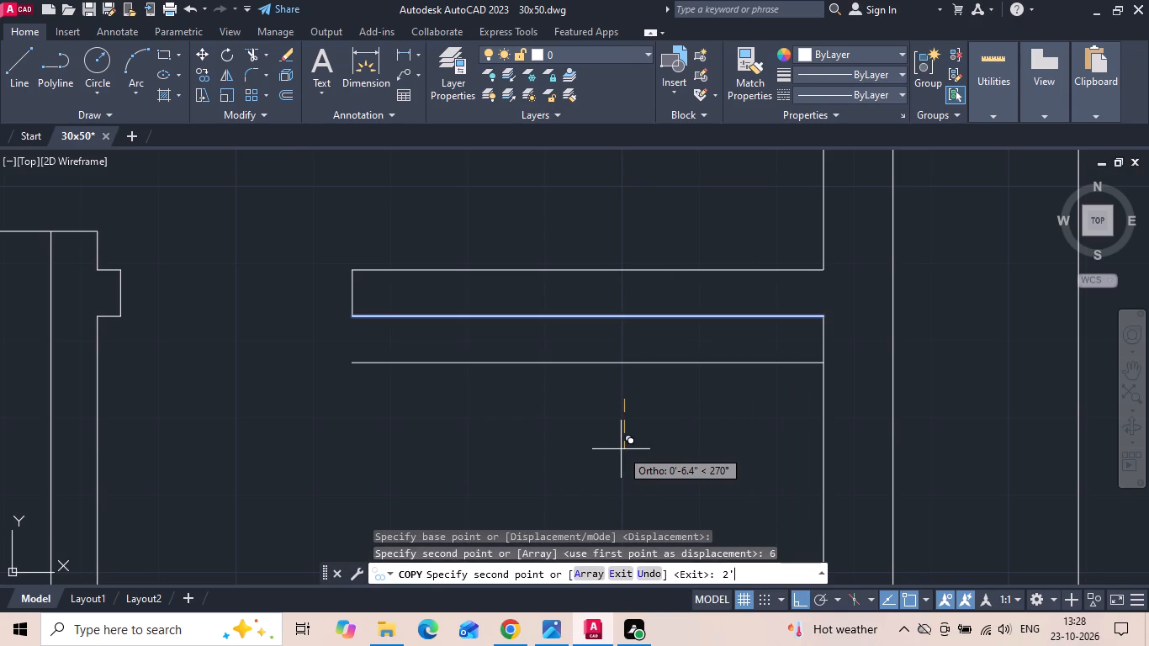
{"action": "type", "text": "6"}
{"action": "key", "text": "space"}
{"action": "key", "text": "Escape"}
Extend both copied lines to the right exterior wall's outer face and trim their lengths inside the toilet to form window jambs.
{"action": "scroll", "coordinate": [658, 324], "scroll_direction": "down", "scroll_amount": 1}
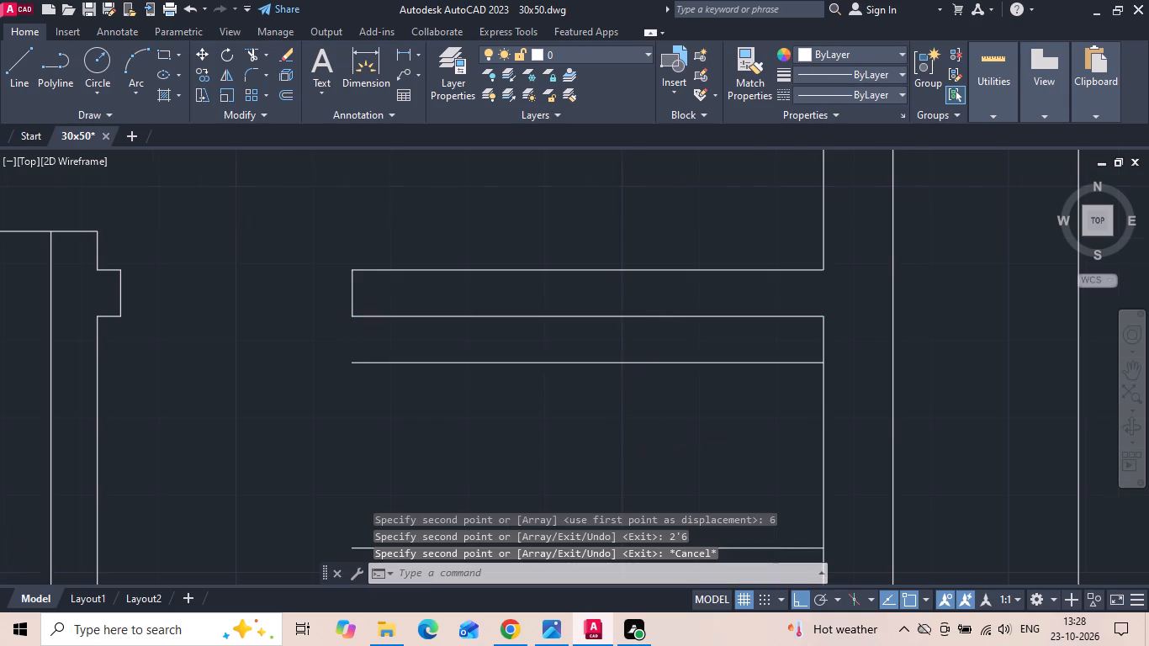
{"action": "scroll", "coordinate": [658, 324], "scroll_direction": "down", "scroll_amount": 1}
{"action": "type", "text": "ex"}
{"action": "key", "text": "space"}
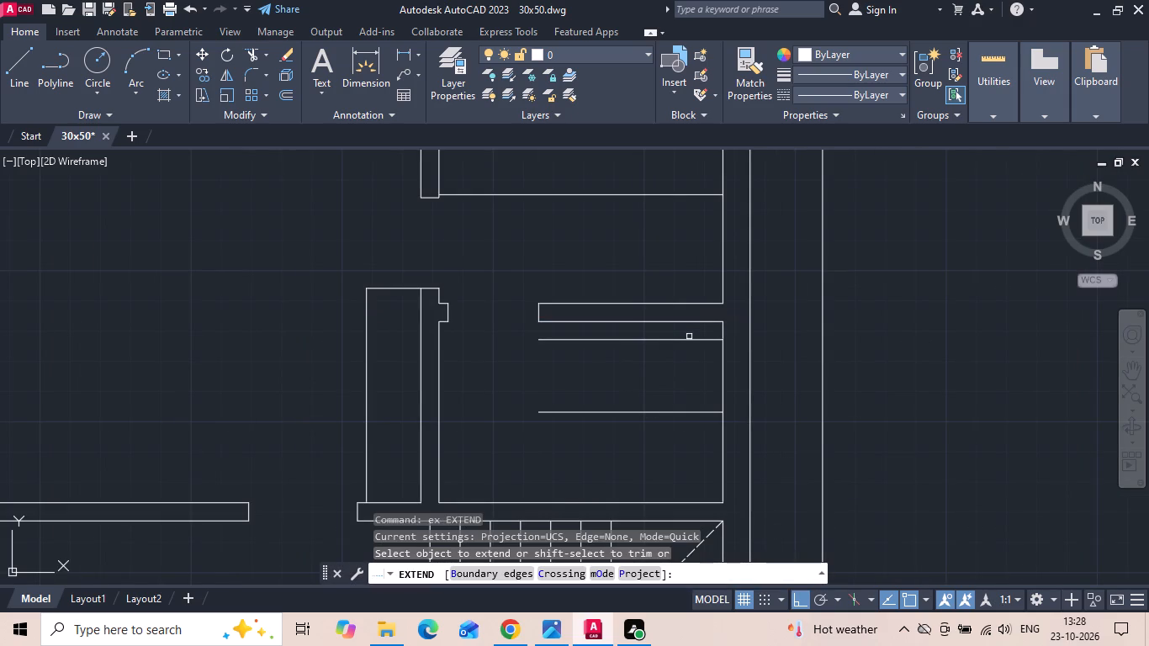
{"action": "left_click", "coordinate": [689, 336]}
{"action": "left_click", "coordinate": [687, 416]}
{"action": "key", "text": "Escape"}
{"action": "key", "text": "t"}
{"action": "key", "text": "r"}
{"action": "key", "text": "space"}
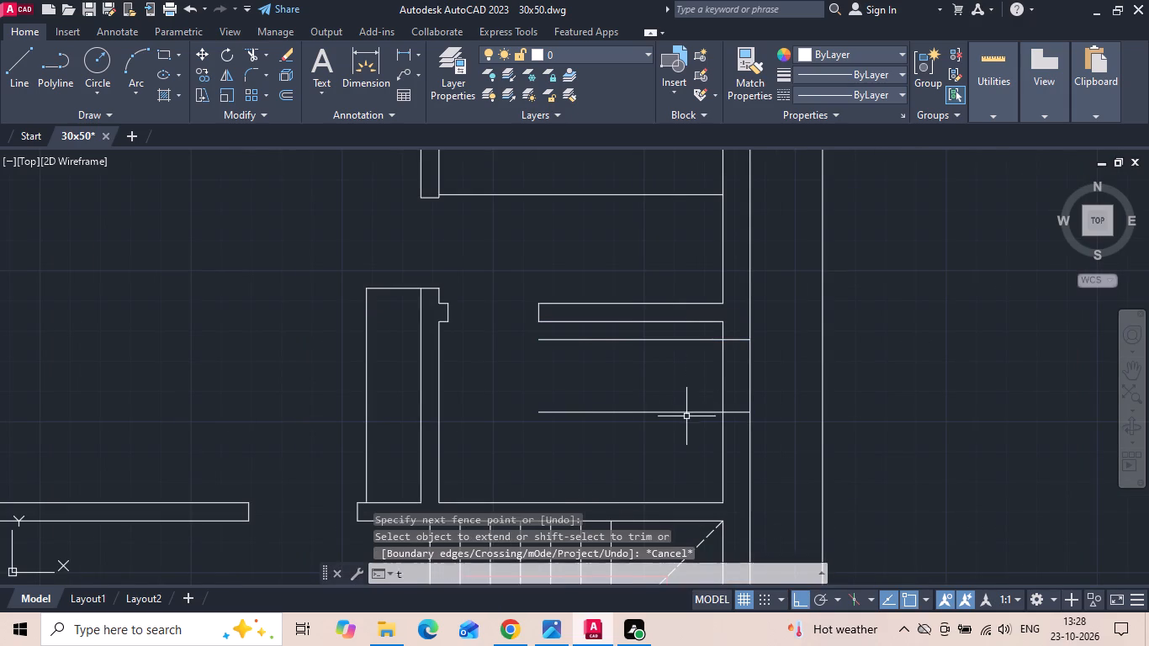
{"action": "left_click_drag", "start_coordinate": [698, 332], "coordinate": [686, 421]}
{"action": "key", "text": "Escape"}
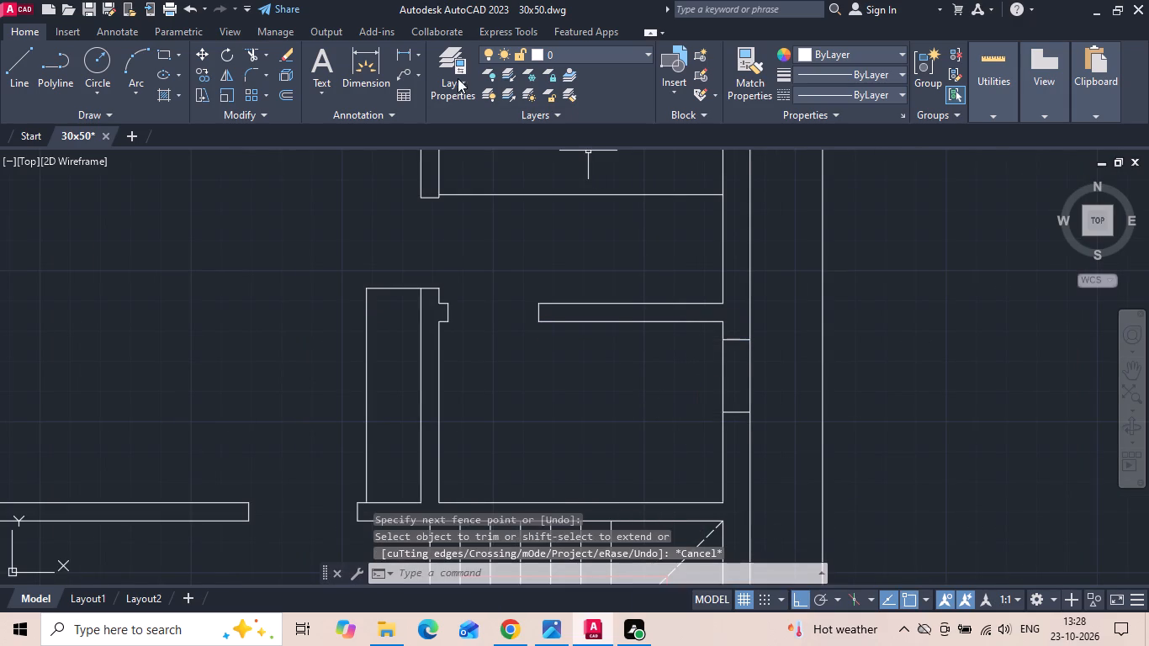
Measure the distance from the toilet window's lower jamb to the room's lower corner with a temporary linear dimension.
{"action": "left_click", "coordinate": [405, 51]}
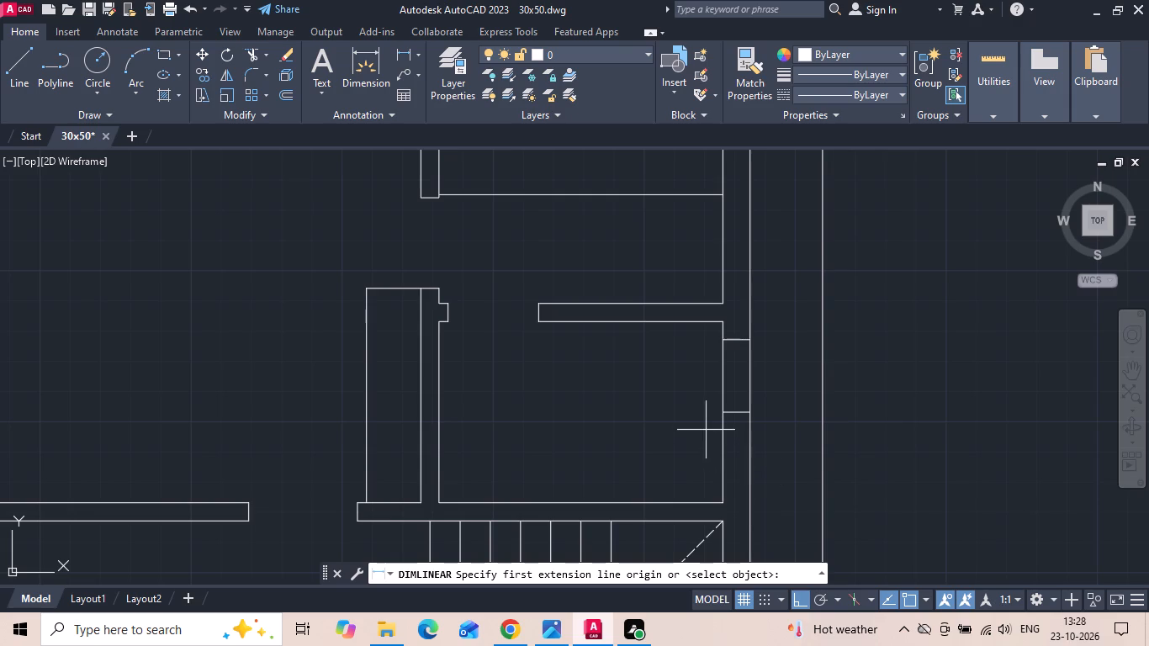
{"action": "left_click", "coordinate": [722, 412]}
{"action": "left_click", "coordinate": [724, 503]}
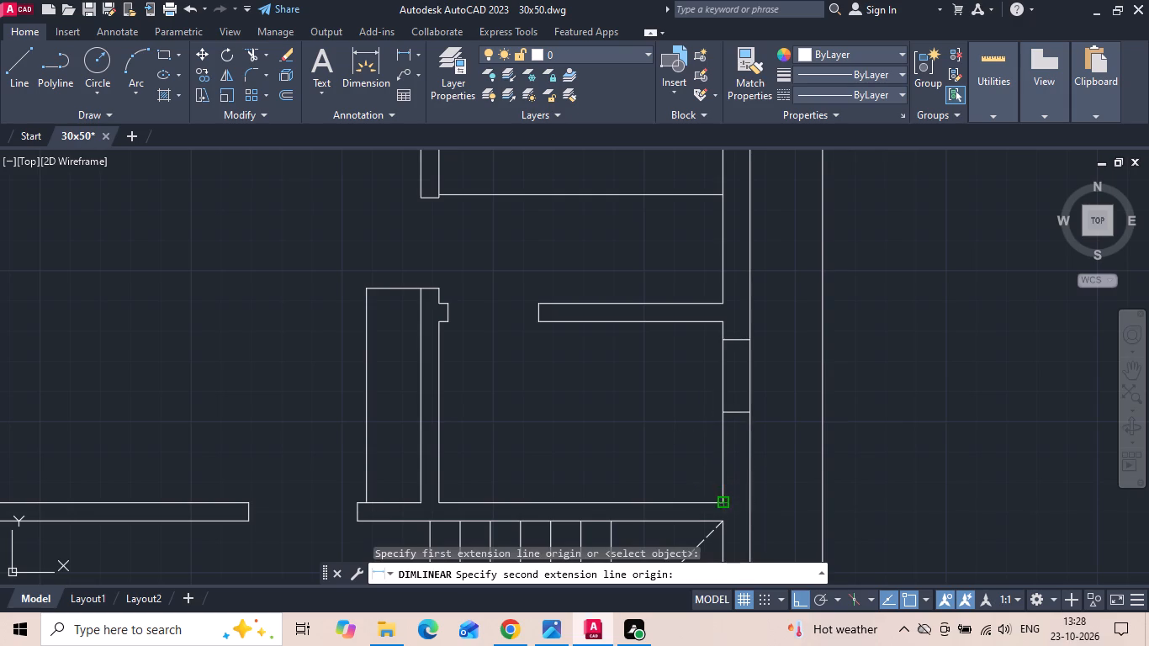
{"action": "key", "text": "Escape"}
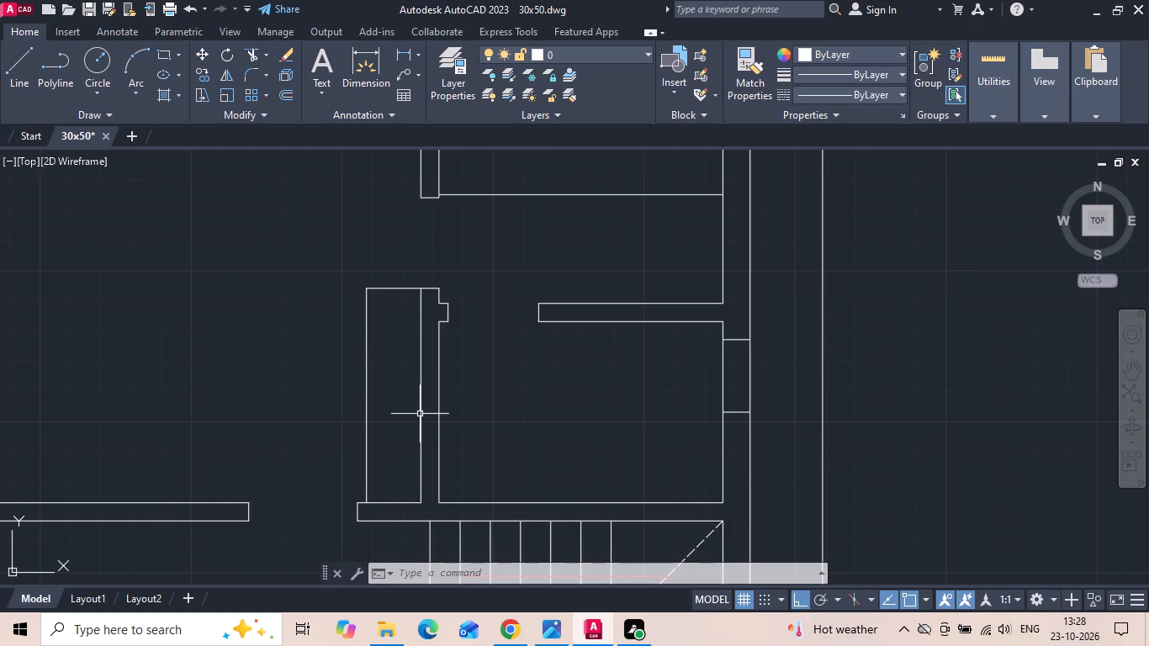
Copy the inner face line of the toilet's exterior wall 5" and 4" outward into the wall thickness as window glass lines.
{"action": "scroll", "coordinate": [742, 373], "scroll_direction": "up", "scroll_amount": 2}
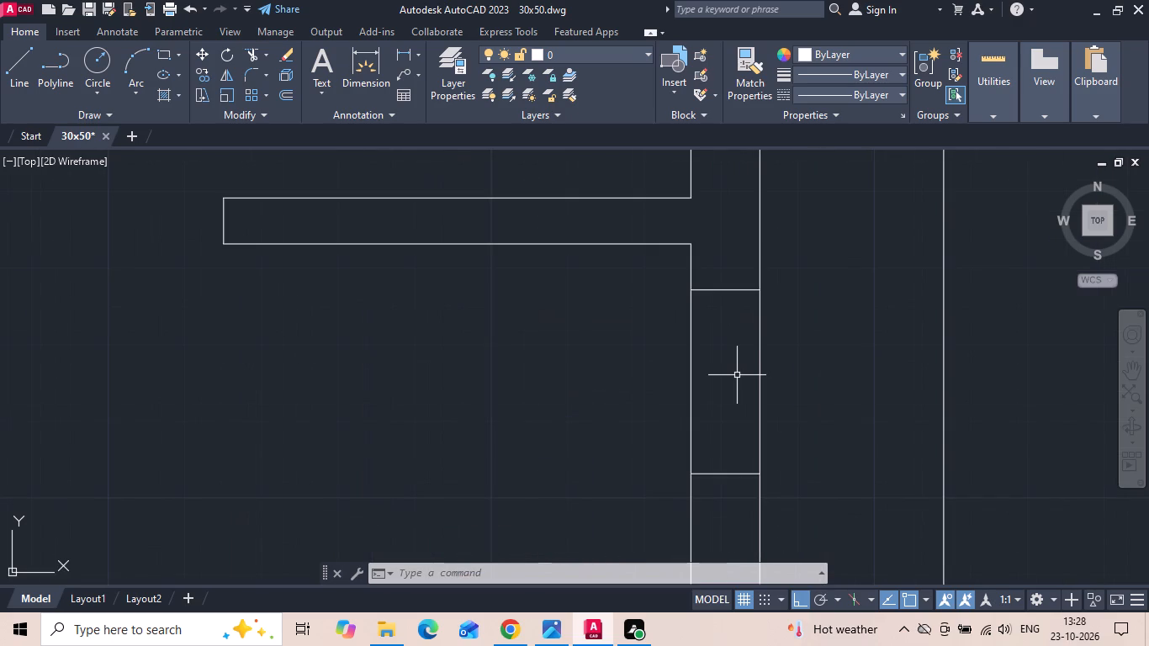
{"action": "left_click_drag", "start_coordinate": [736, 379], "coordinate": [715, 389]}
{"action": "left_click", "coordinate": [640, 395]}
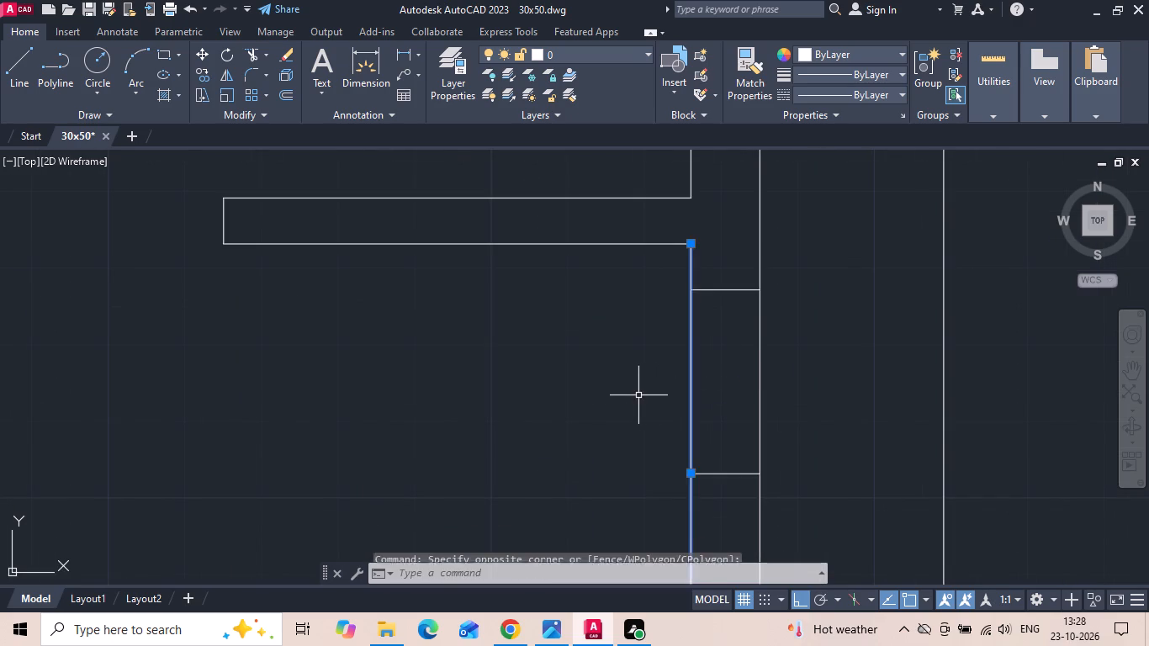
{"action": "right_click", "coordinate": [638, 395]}
{"action": "left_click", "coordinate": [717, 328]}
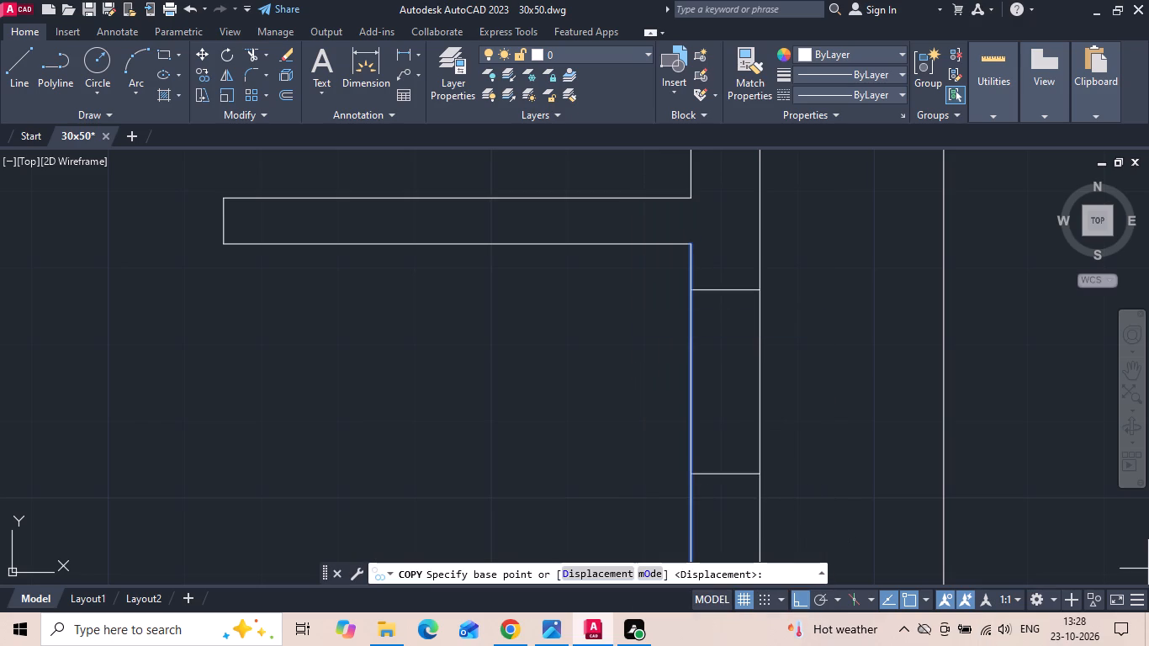
{"action": "scroll", "coordinate": [469, 241], "scroll_direction": "down", "scroll_amount": 1}
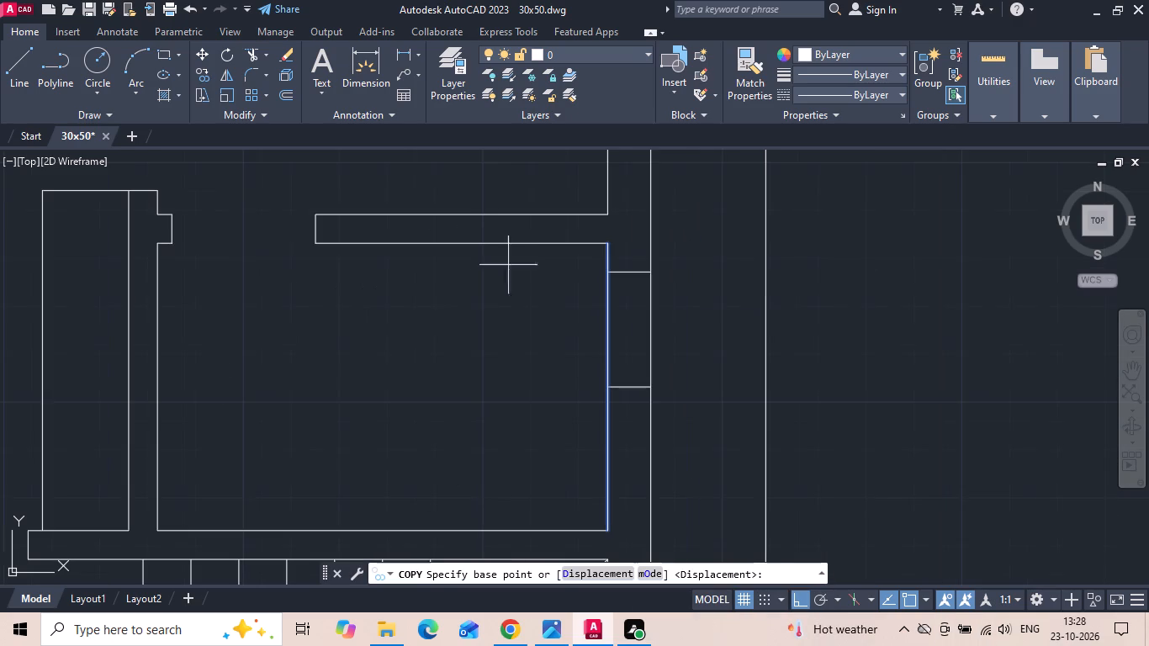
{"action": "left_click_drag", "start_coordinate": [420, 410], "coordinate": [462, 410]}
{"action": "key", "text": "5"}
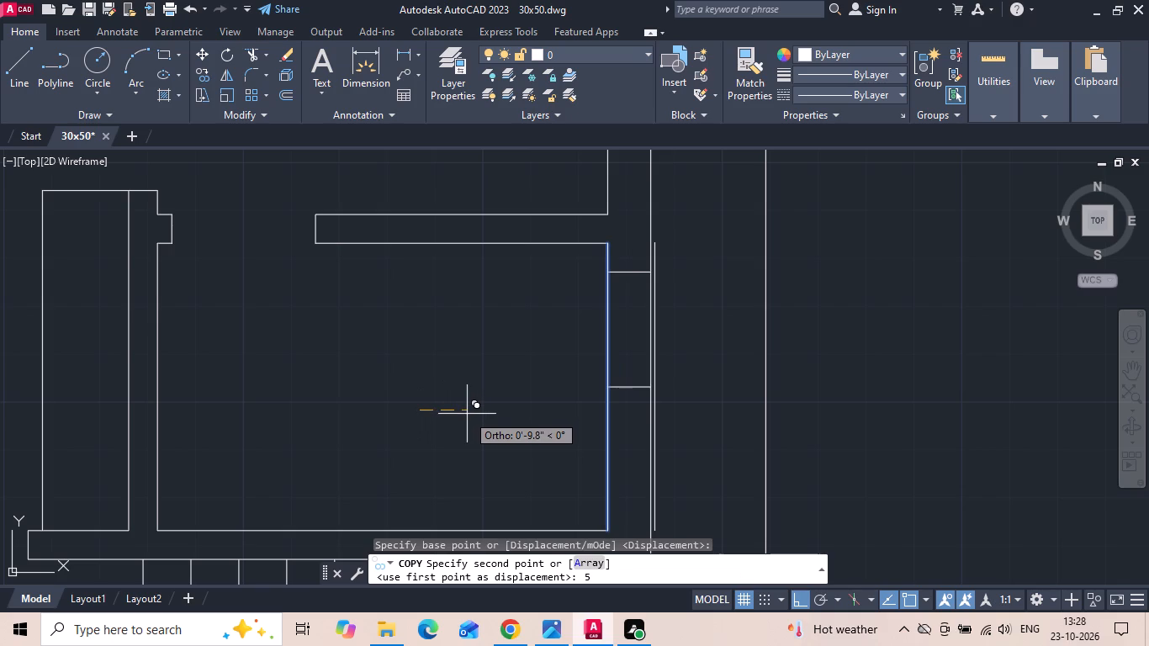
{"action": "key", "text": "space"}
{"action": "type", "text": "4"}
{"action": "key", "text": "space"}
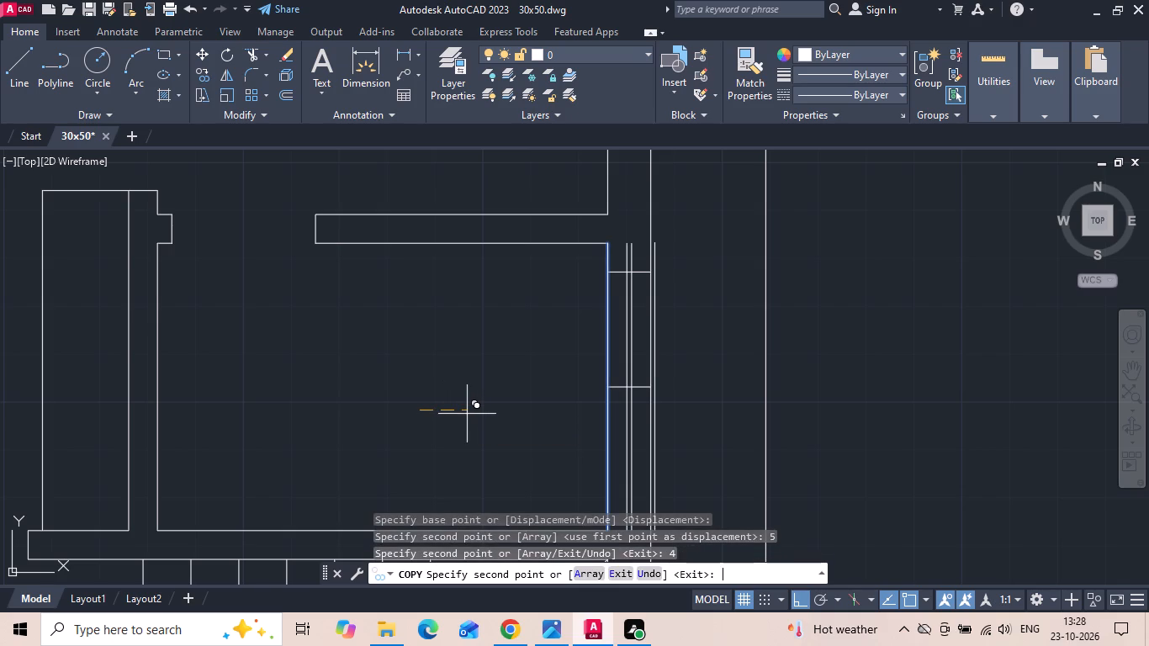
{"action": "key", "text": "Escape"}
Trim the two glass lines above and below the toilet window's jambs so they remain only within the opening.
{"action": "type", "text": "tr"}
{"action": "key", "text": "space"}
{"action": "key", "text": "space"}
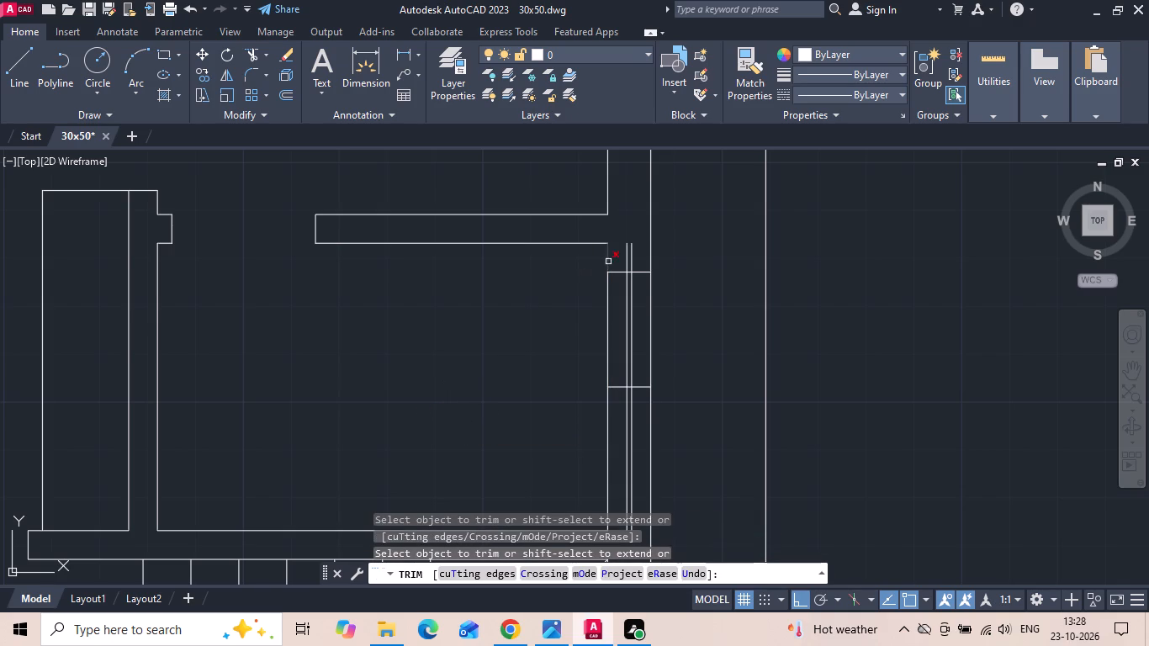
{"action": "left_click_drag", "start_coordinate": [616, 259], "coordinate": [631, 255]}
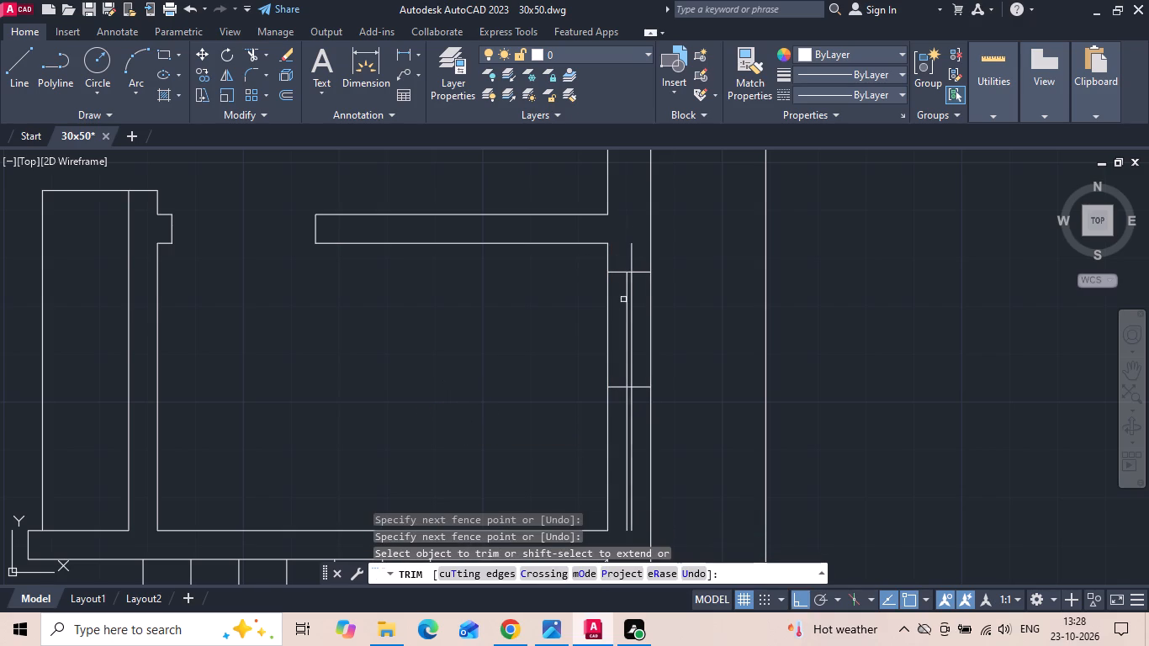
{"action": "left_click", "coordinate": [633, 248]}
{"action": "left_click", "coordinate": [623, 430]}
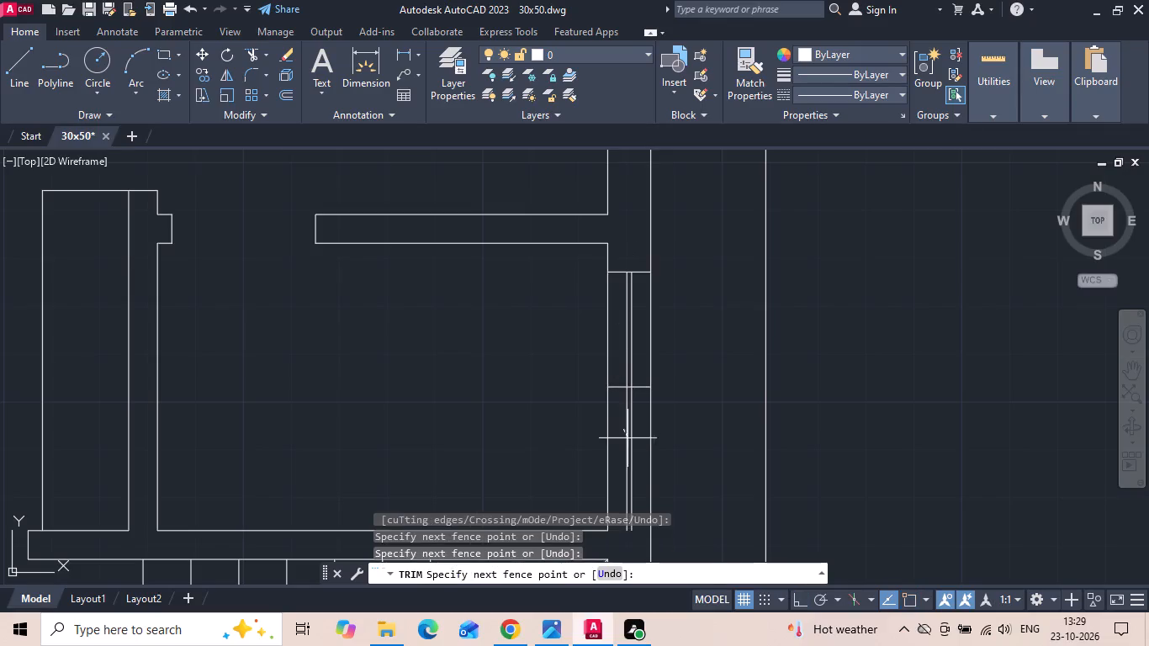
{"action": "left_click", "coordinate": [633, 463]}
{"action": "scroll", "coordinate": [698, 376], "scroll_direction": "down", "scroll_amount": 3}
{"action": "key", "text": "Escape"}
Copy the inner face line of Bedroom 2's upper exterior wall 4" and 5" outward as window glass lines.
{"action": "scroll", "coordinate": [499, 267], "scroll_direction": "up", "scroll_amount": 1}
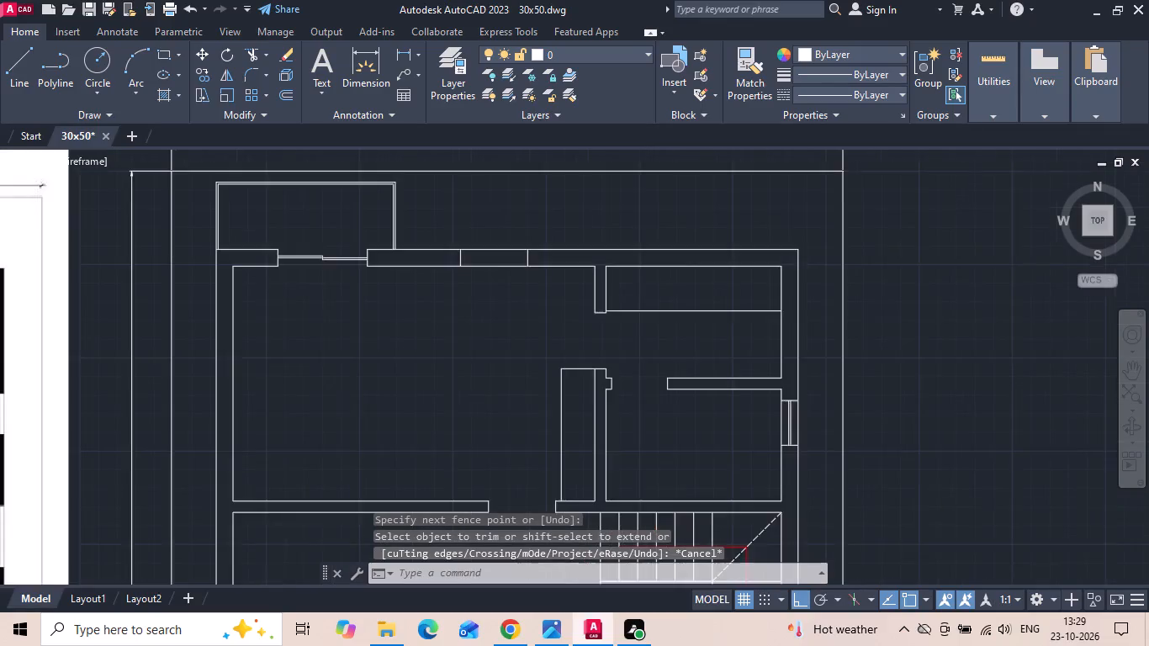
{"action": "scroll", "coordinate": [499, 267], "scroll_direction": "up", "scroll_amount": 1}
{"action": "left_click", "coordinate": [499, 267]}
{"action": "left_click", "coordinate": [498, 263]}
{"action": "right_click", "coordinate": [496, 262]}
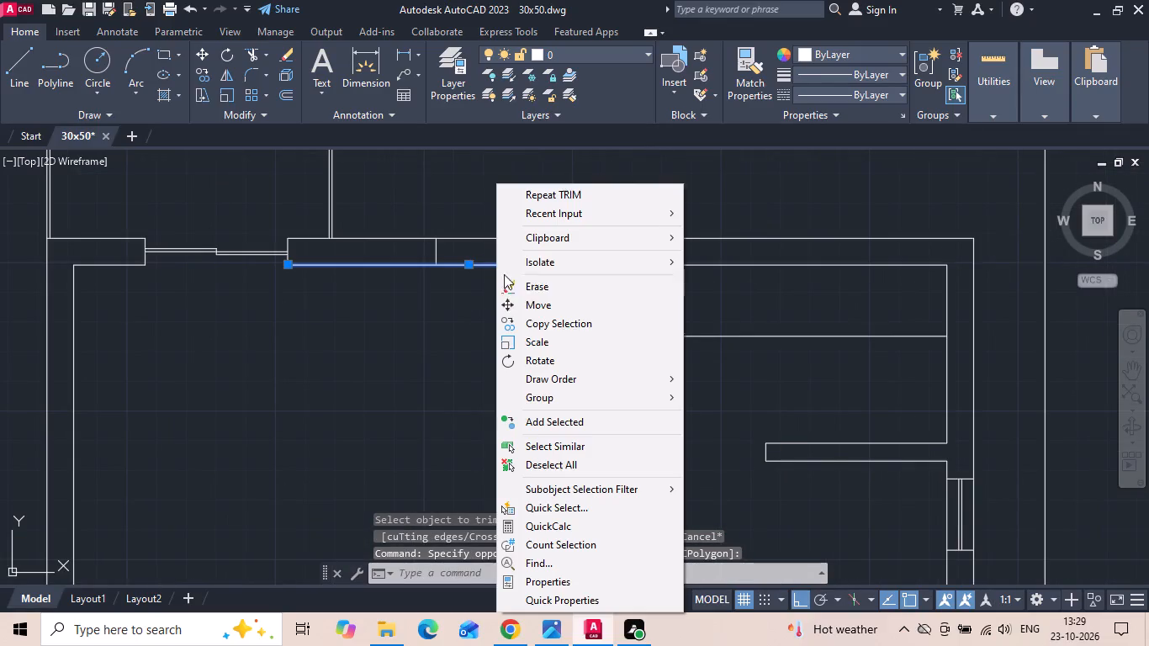
{"action": "left_click", "coordinate": [520, 321]}
{"action": "scroll", "coordinate": [462, 236], "scroll_direction": "up", "scroll_amount": 2}
{"action": "left_click", "coordinate": [469, 394]}
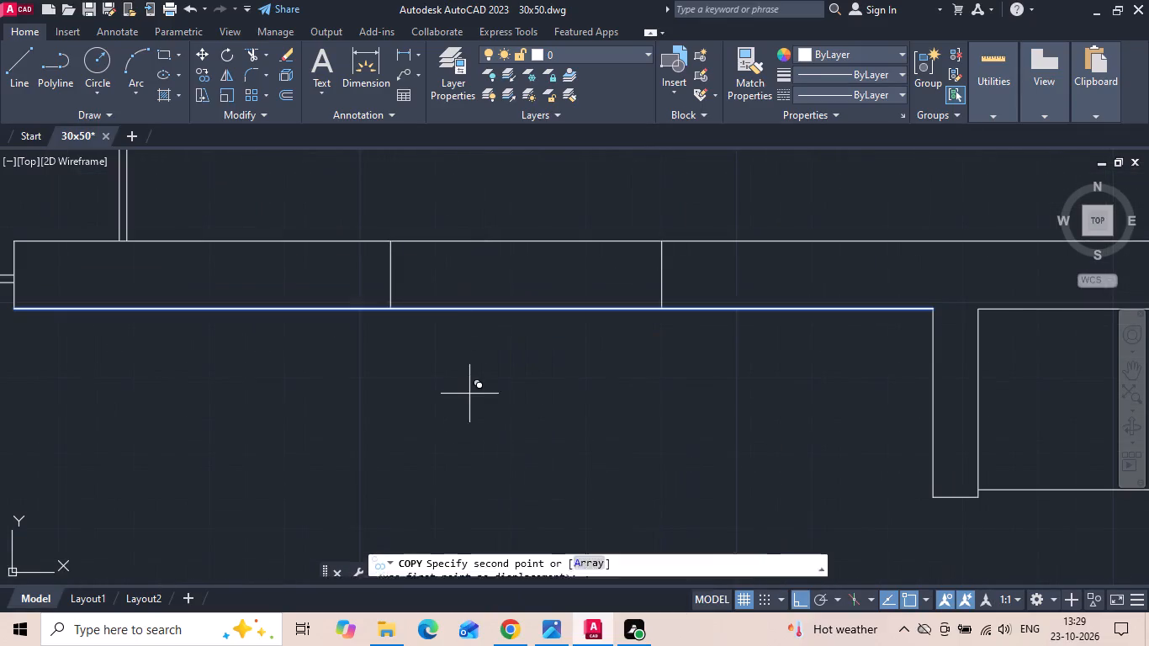
{"action": "type", "text": "4 5"}
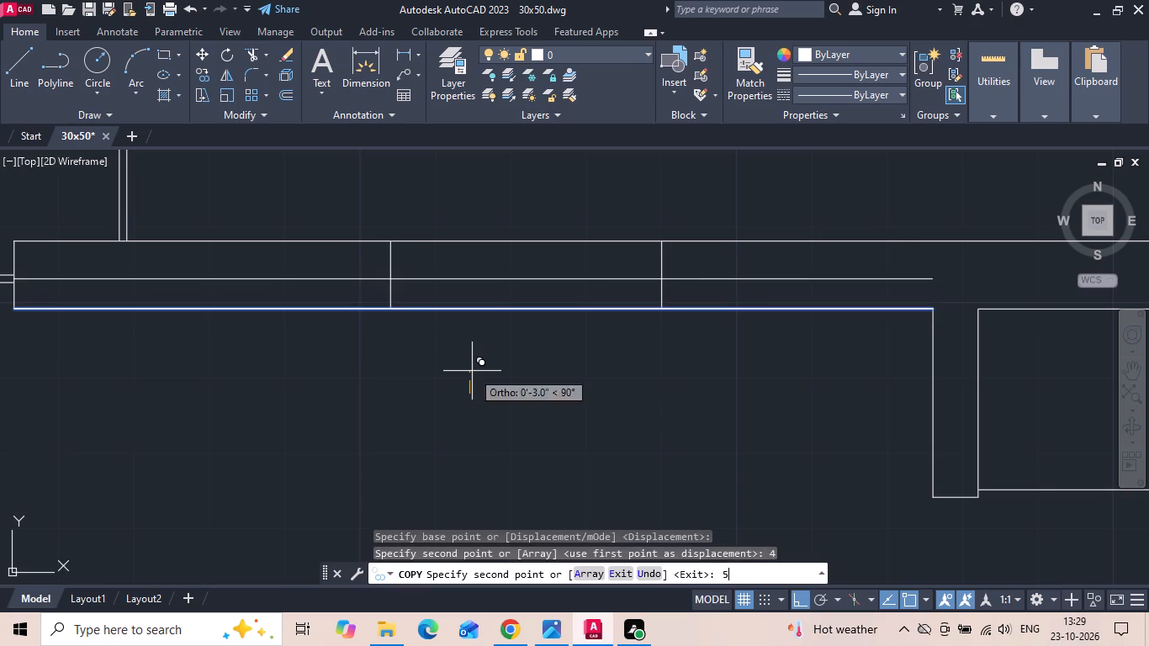
{"action": "key", "text": "space"}
{"action": "key", "text": "Escape"}
Trim the two glass lines on both sides of Bedroom 2's window jambs so they remain only within the opening.
{"action": "type", "text": "tr"}
{"action": "key", "text": "space"}
{"action": "key", "text": "space"}
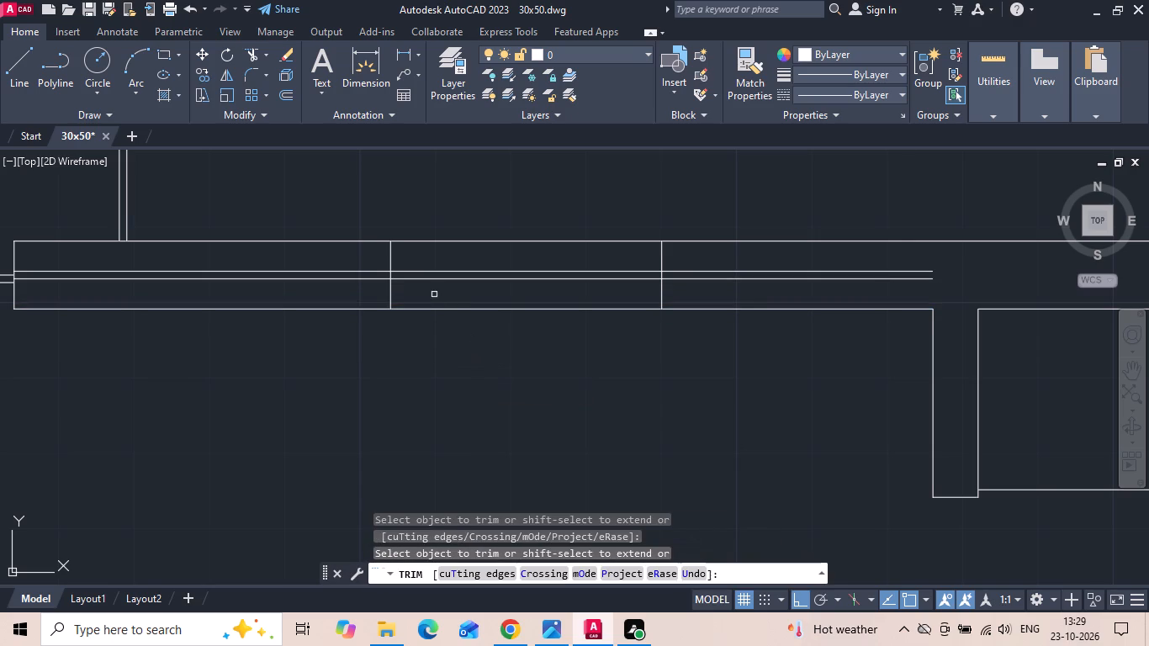
{"action": "left_click", "coordinate": [355, 254]}
{"action": "left_click", "coordinate": [342, 289]}
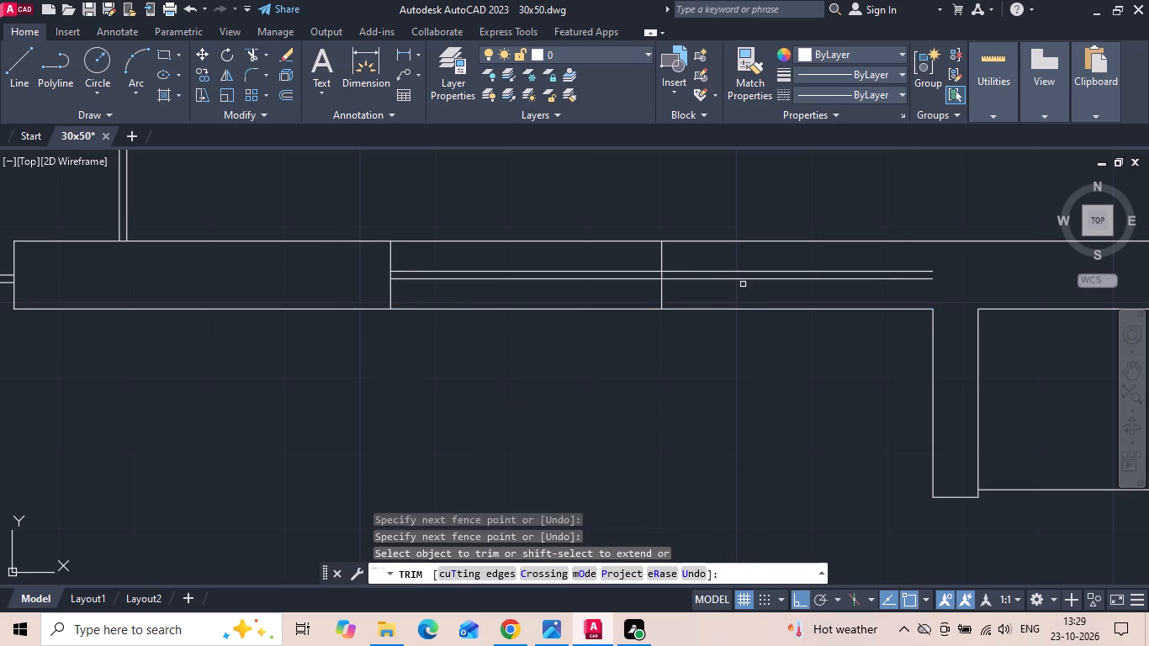
{"action": "left_click", "coordinate": [744, 283]}
{"action": "left_click", "coordinate": [745, 259]}
{"action": "key", "text": "Escape"}
Save the drawing.
{"action": "key", "text": "ctrl+s"}
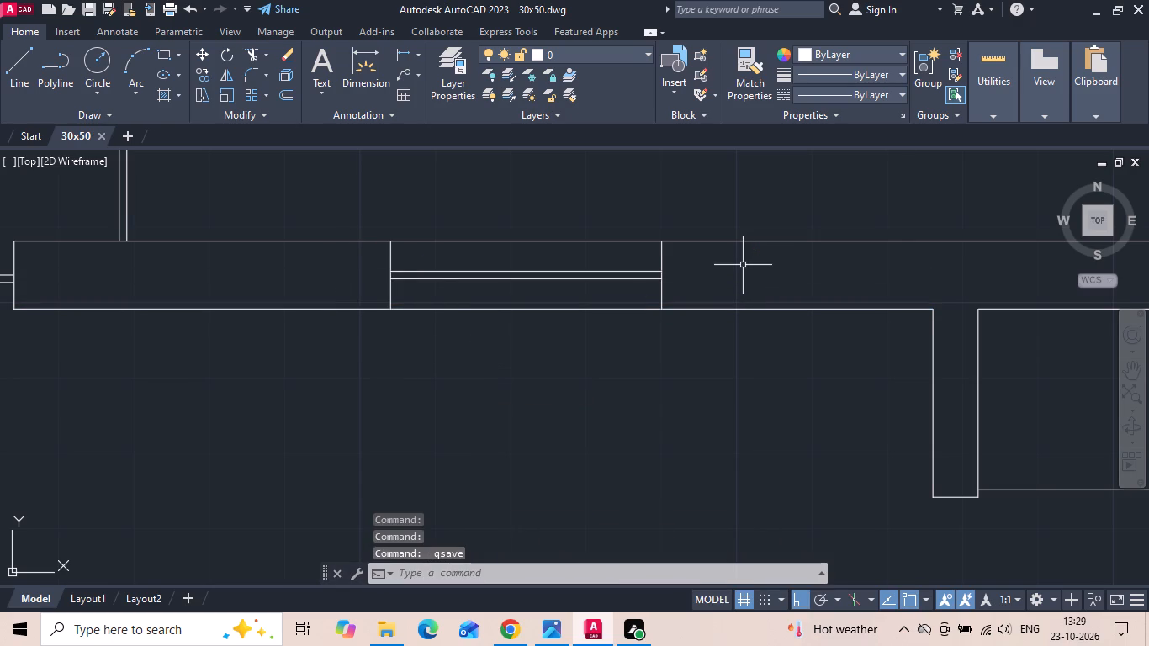
Measure the clear depth of Bedroom 2's attached toilet on the first-floor reference image with a temporary linear dimension.
{"action": "scroll", "coordinate": [722, 309], "scroll_direction": "down", "scroll_amount": 2}
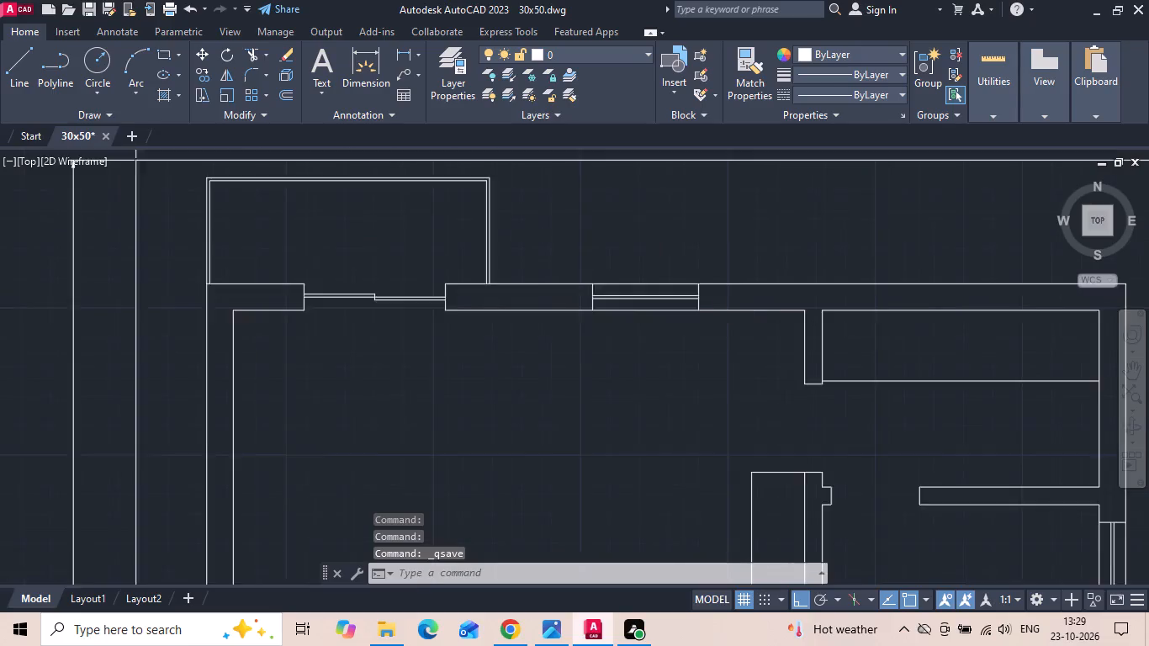
{"action": "scroll", "coordinate": [723, 312], "scroll_direction": "down", "scroll_amount": 2}
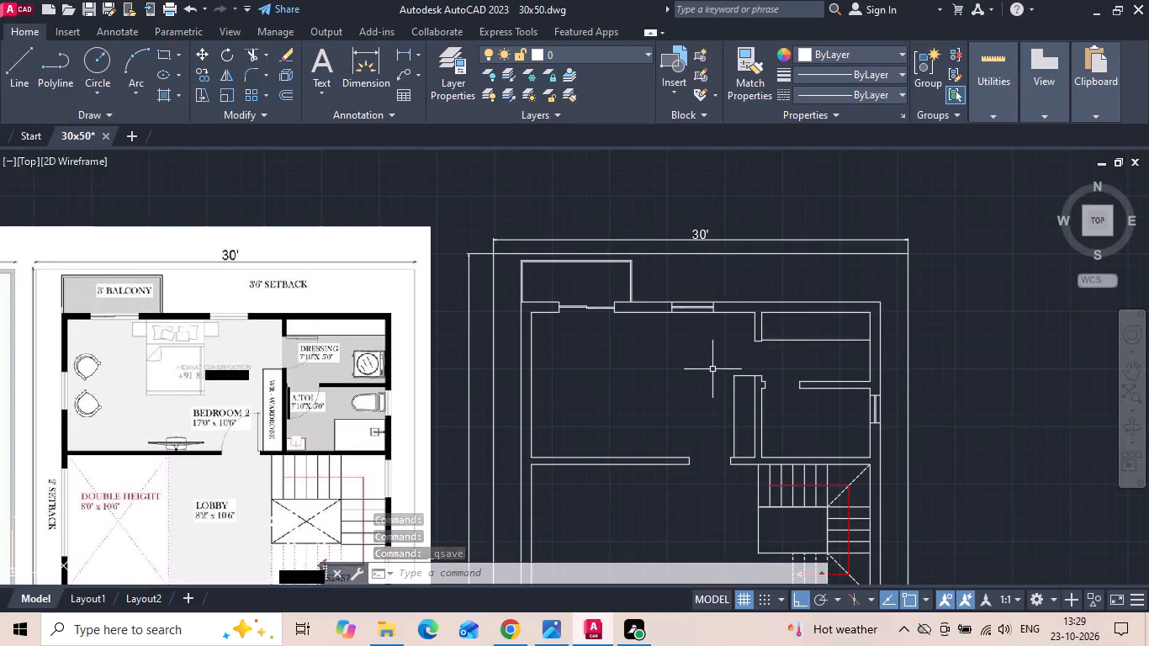
{"action": "middle_click_drag", "start_coordinate": [705, 368], "coordinate": [707, 283]}
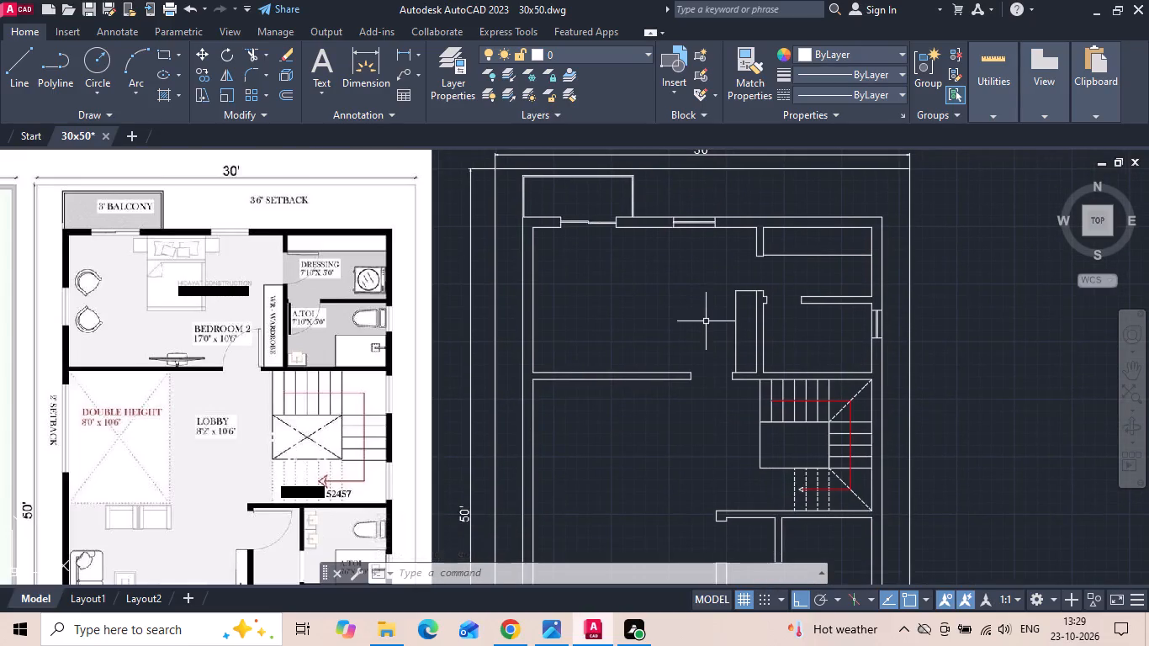
{"action": "middle_click_drag", "start_coordinate": [707, 322], "coordinate": [724, 251]}
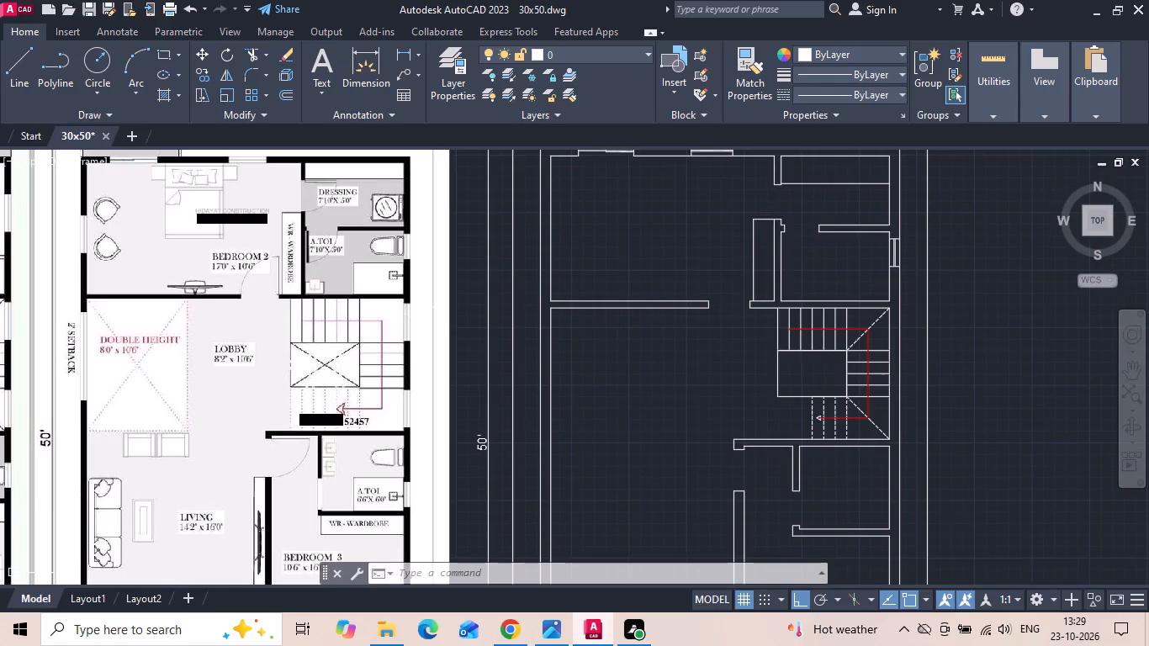
{"action": "scroll", "coordinate": [409, 321], "scroll_direction": "up", "scroll_amount": 2}
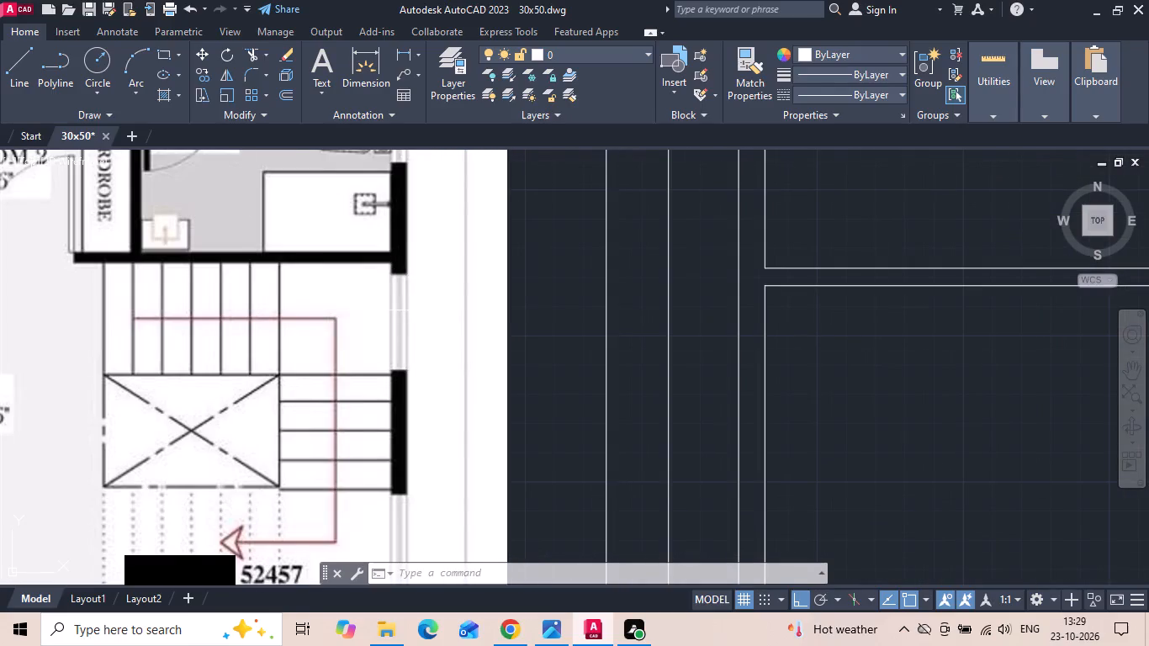
{"action": "scroll", "coordinate": [436, 278], "scroll_direction": "down", "scroll_amount": 1}
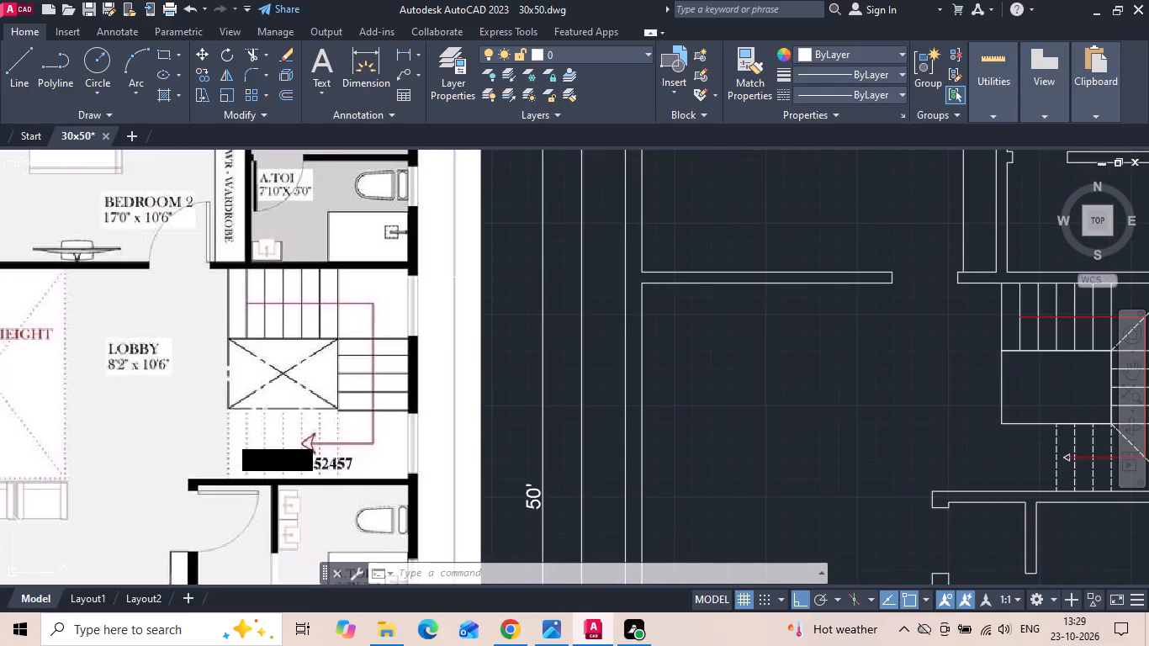
{"action": "middle_click_drag", "start_coordinate": [585, 345], "coordinate": [332, 281]}
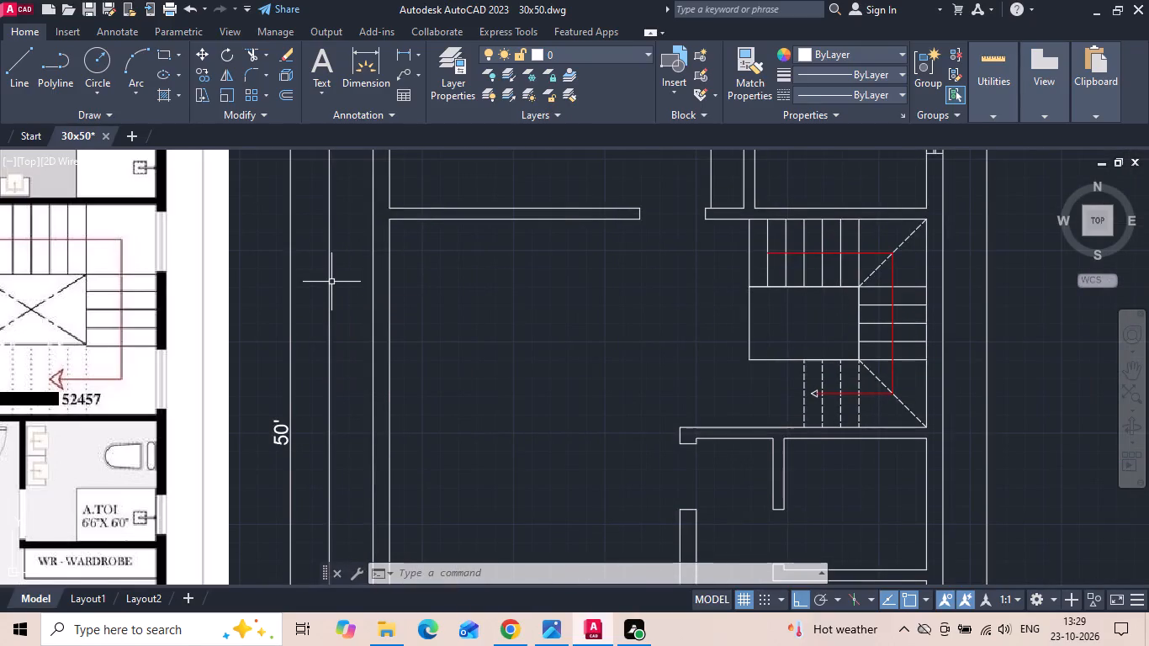
{"action": "left_click", "coordinate": [401, 50]}
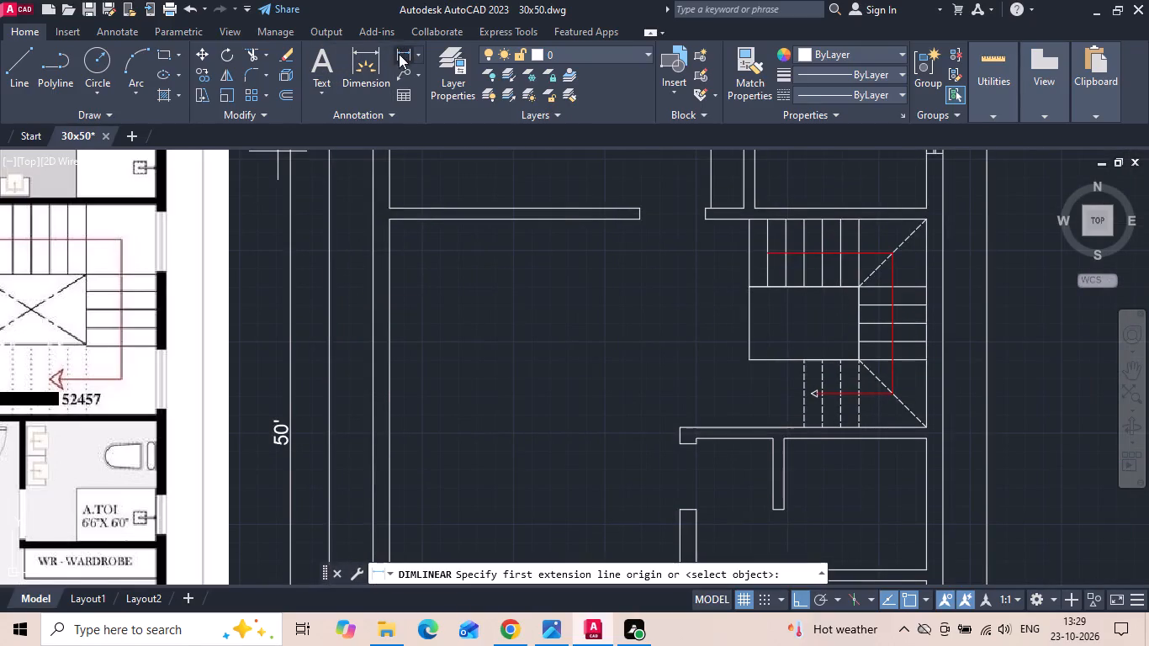
{"action": "middle_click_drag", "start_coordinate": [199, 204], "coordinate": [428, 319]}
{"action": "scroll", "coordinate": [379, 294], "scroll_direction": "up", "scroll_amount": 1}
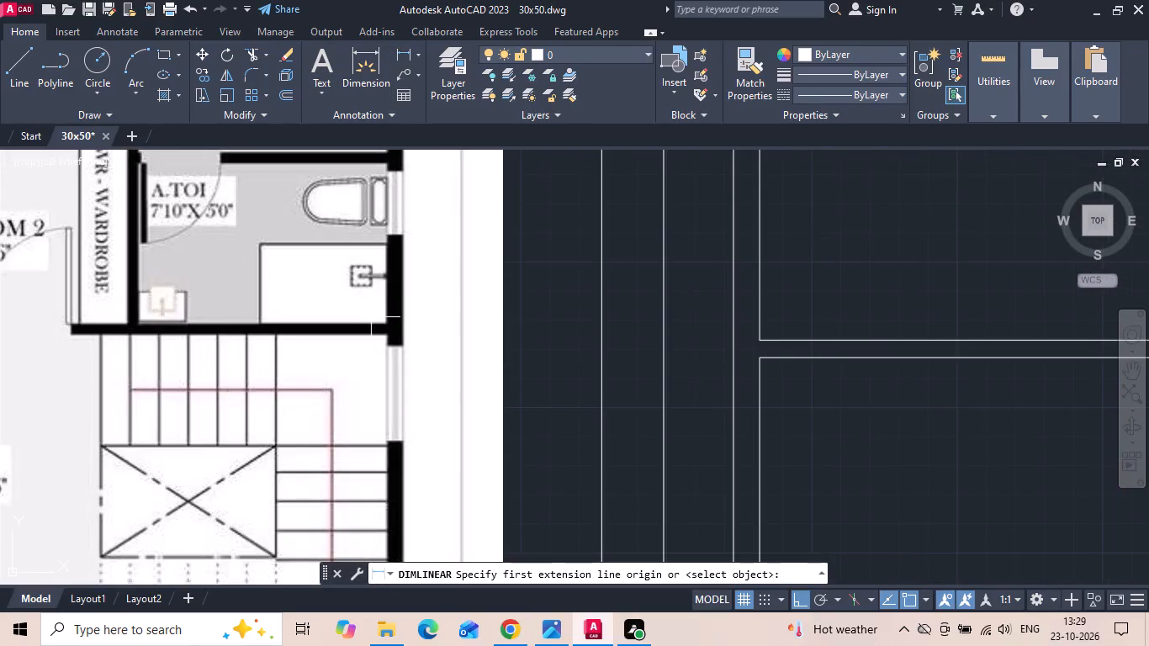
{"action": "middle_click_drag", "start_coordinate": [379, 336], "coordinate": [402, 451]}
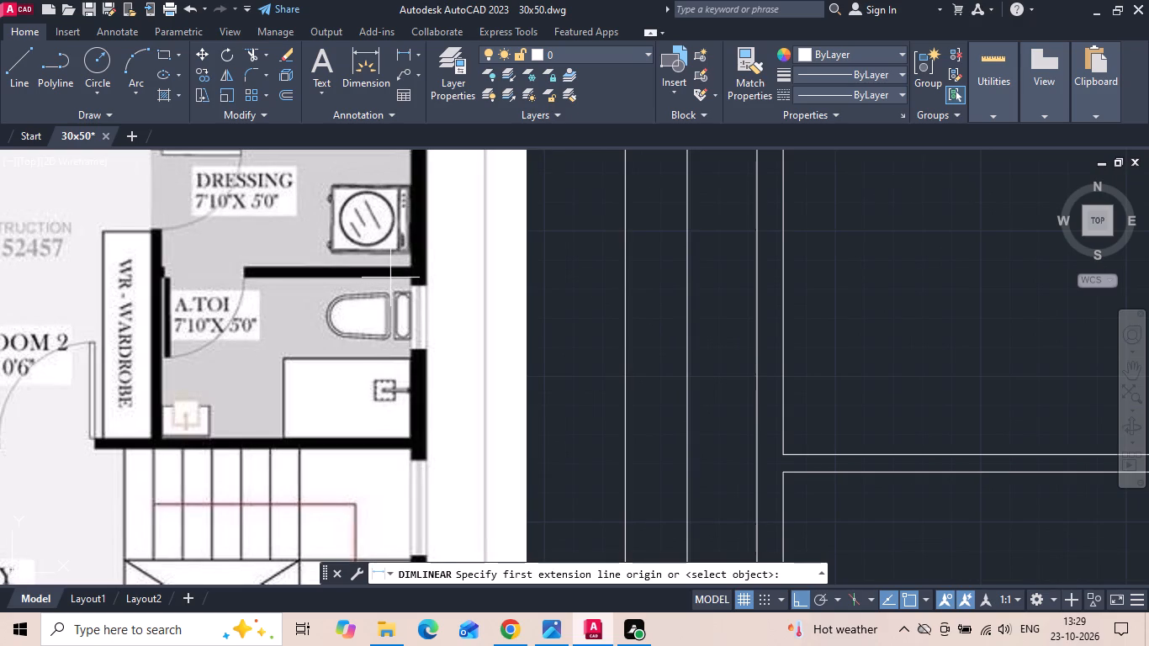
{"action": "left_click", "coordinate": [390, 277]}
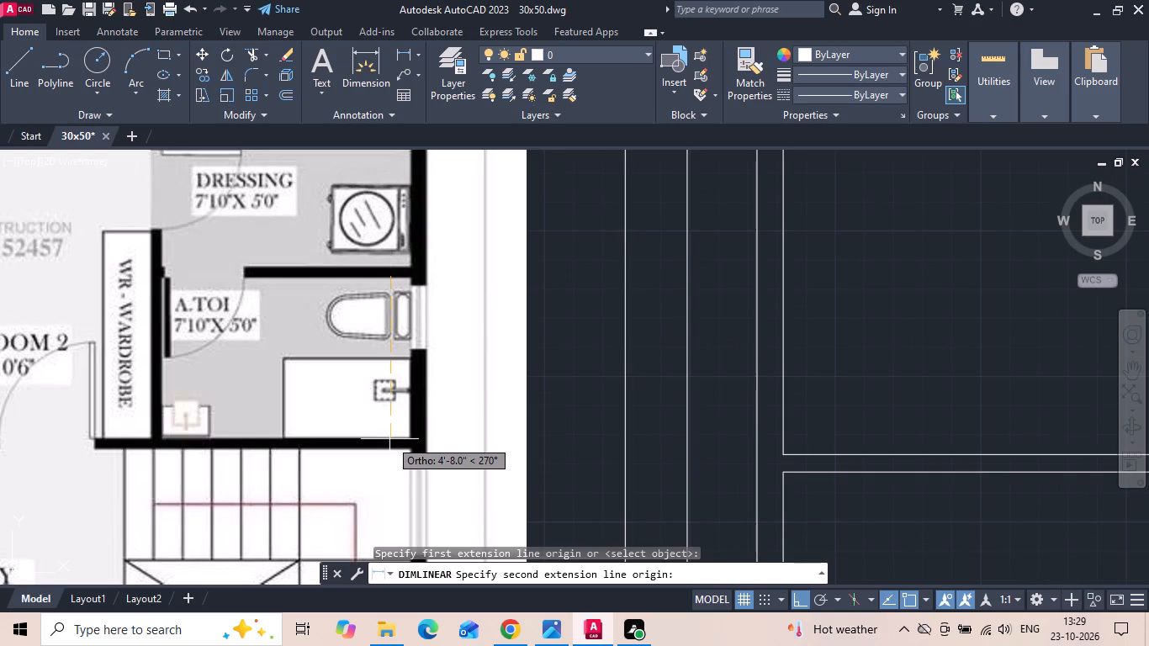
{"action": "key", "text": "Escape"}
Measure the thickness of the wall between the attached toilet and the staircase on the reference image.
{"action": "key", "text": "space"}
{"action": "scroll", "coordinate": [389, 437], "scroll_direction": "up", "scroll_amount": 2}
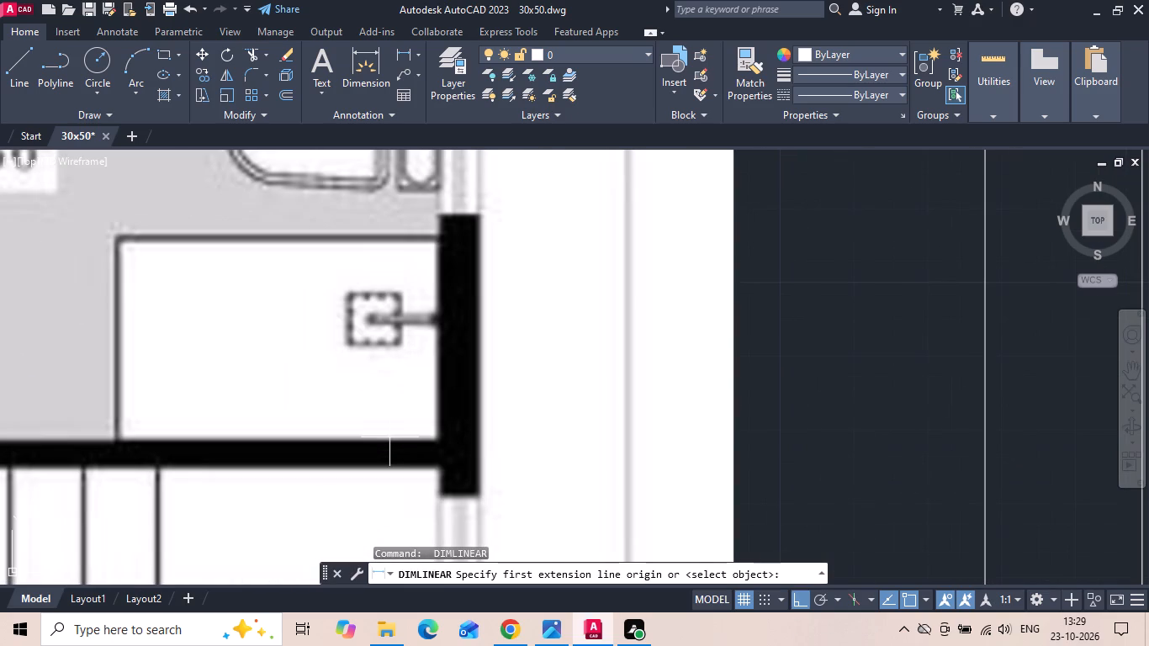
{"action": "left_click", "coordinate": [389, 437]}
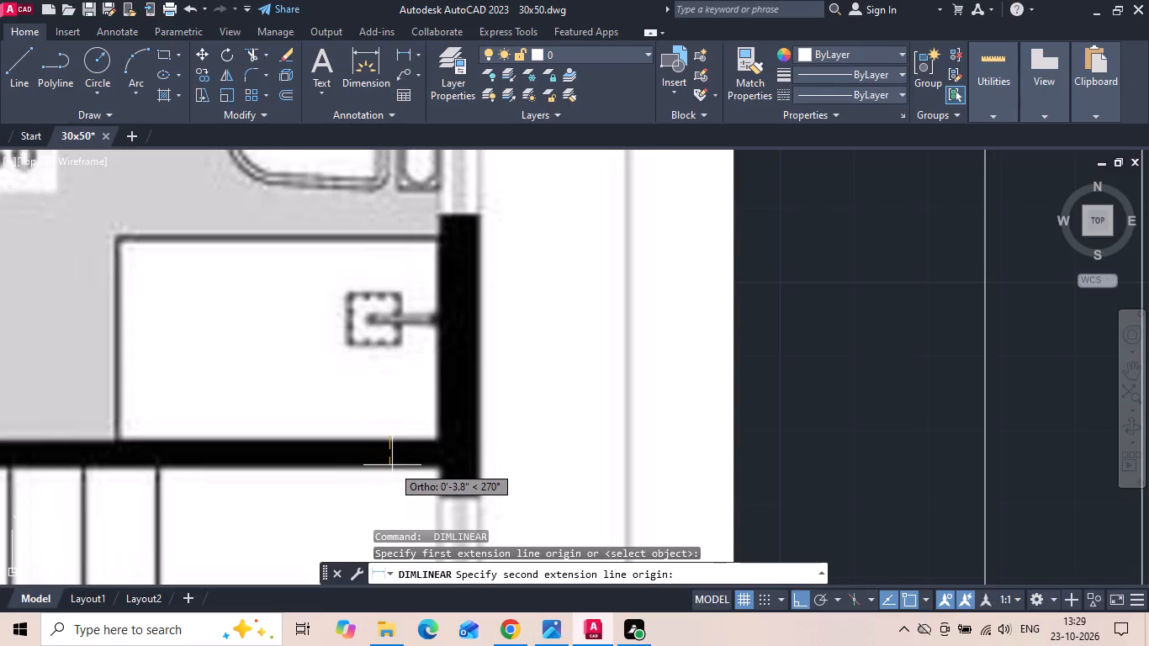
{"action": "key", "text": "Escape"}
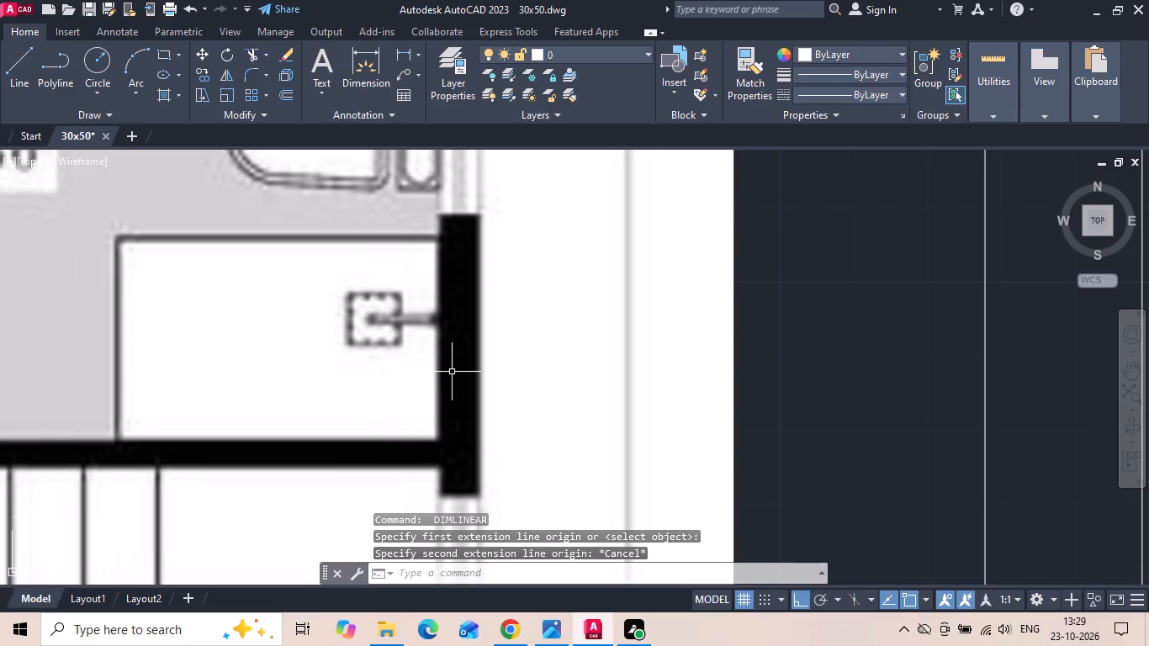
Measure the width of the upper stair flight beside the lobby on the first-floor reference image.
{"action": "scroll", "coordinate": [479, 276], "scroll_direction": "down", "scroll_amount": 3}
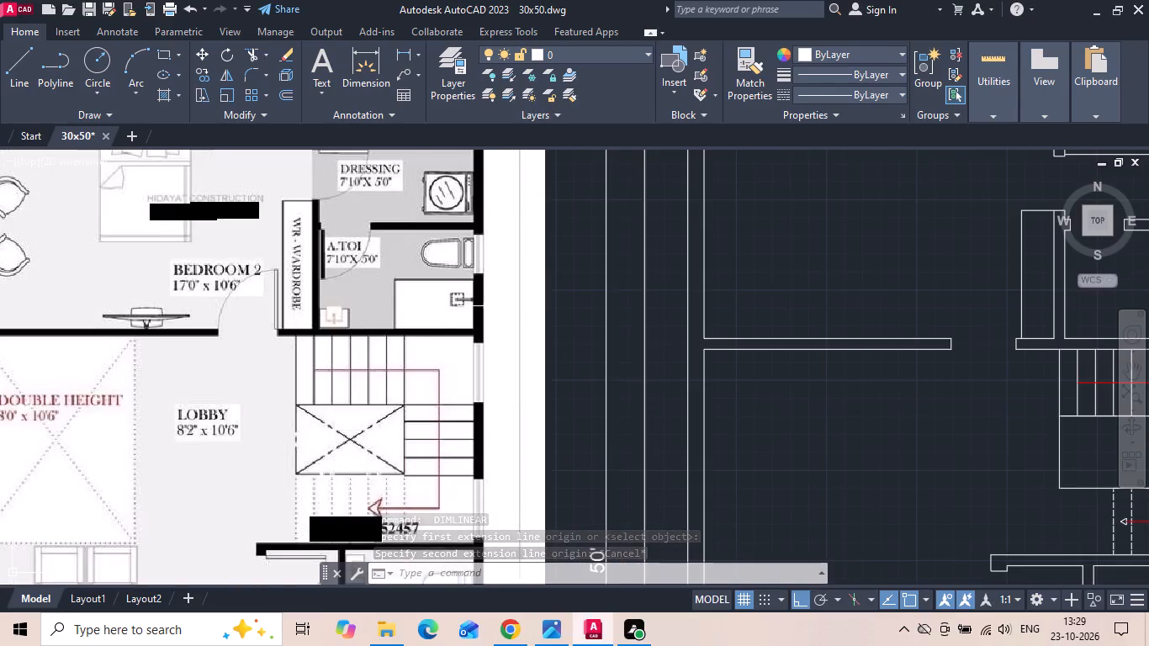
{"action": "left_click", "coordinate": [405, 54]}
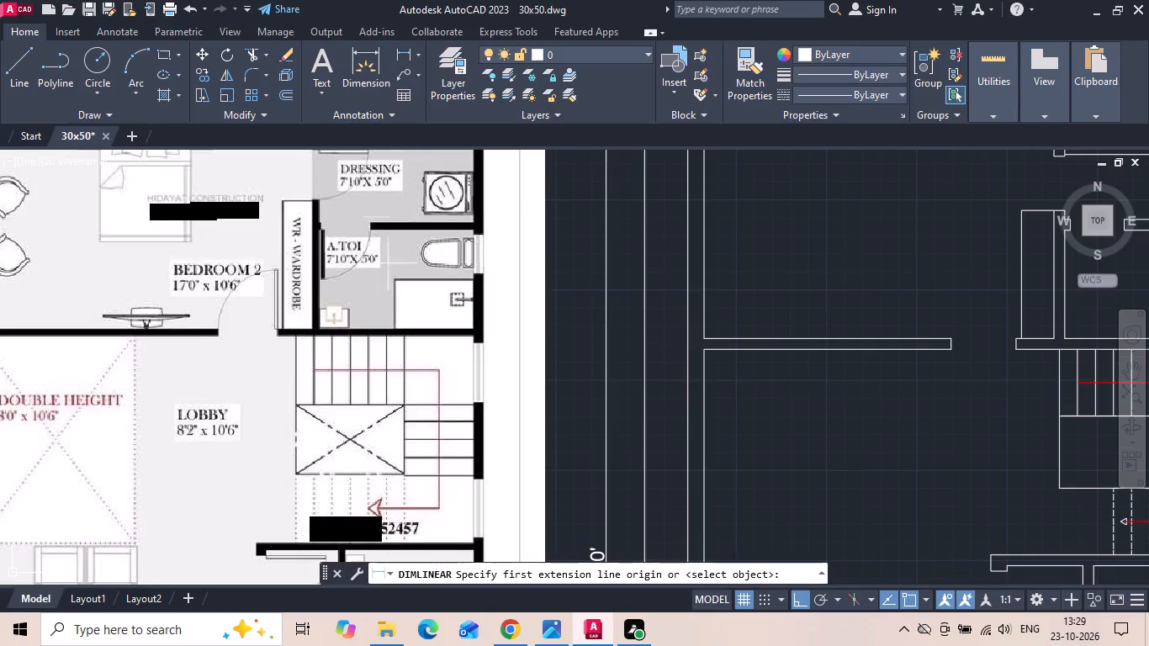
{"action": "scroll", "coordinate": [294, 389], "scroll_direction": "up", "scroll_amount": 2}
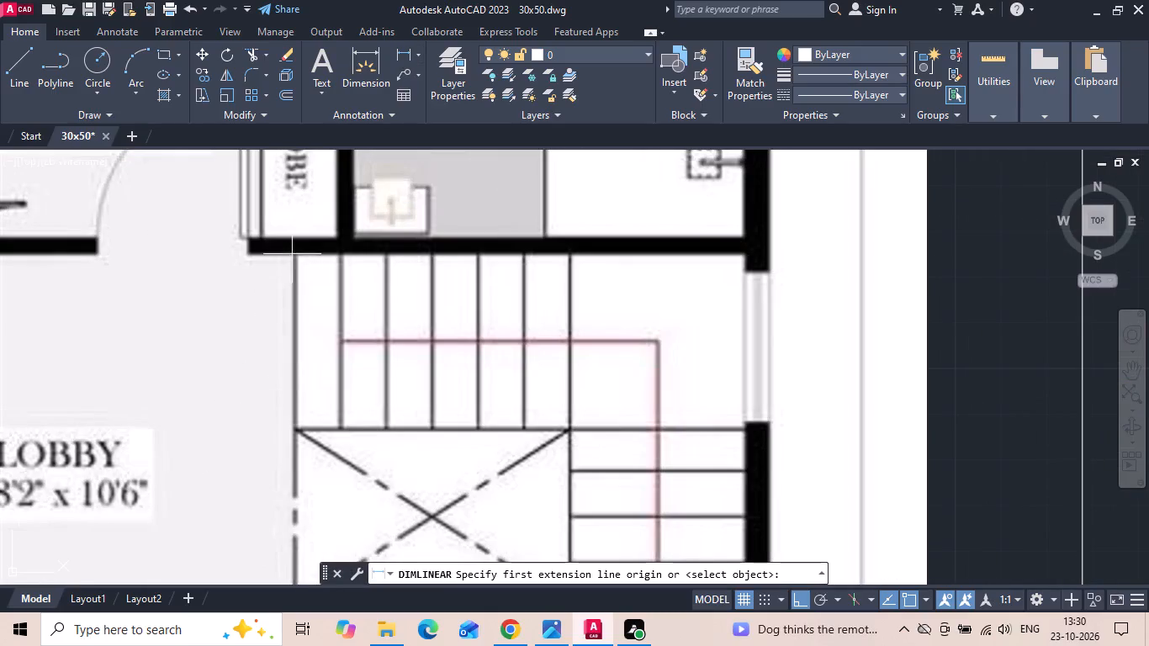
{"action": "left_click", "coordinate": [292, 254]}
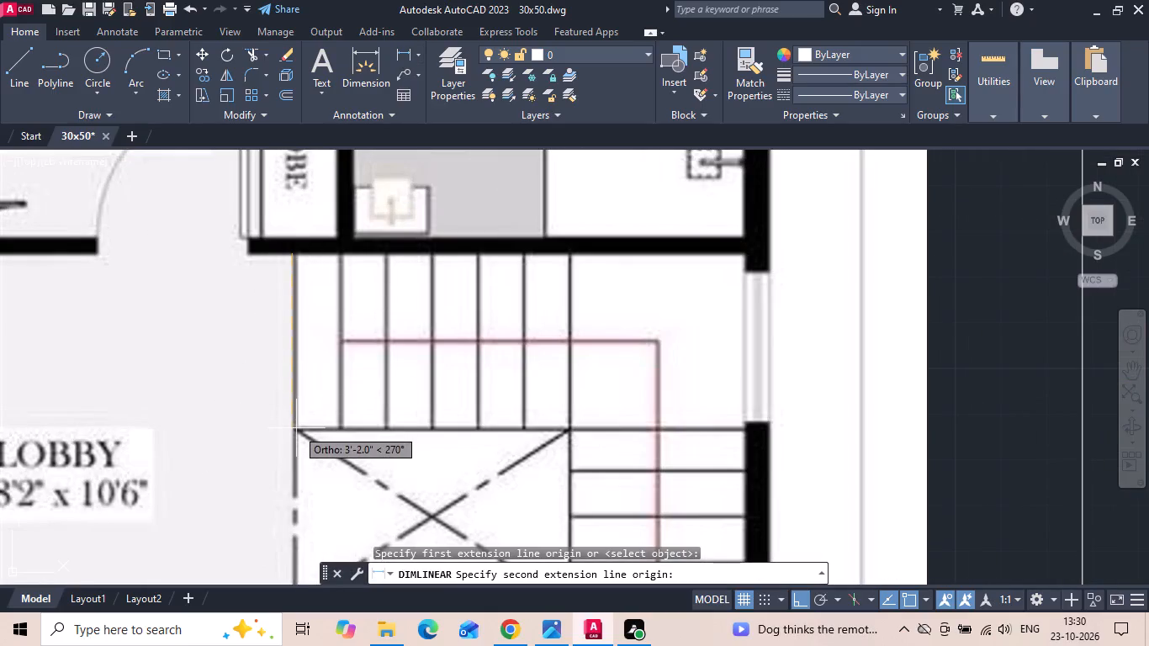
{"action": "key", "text": "Escape"}
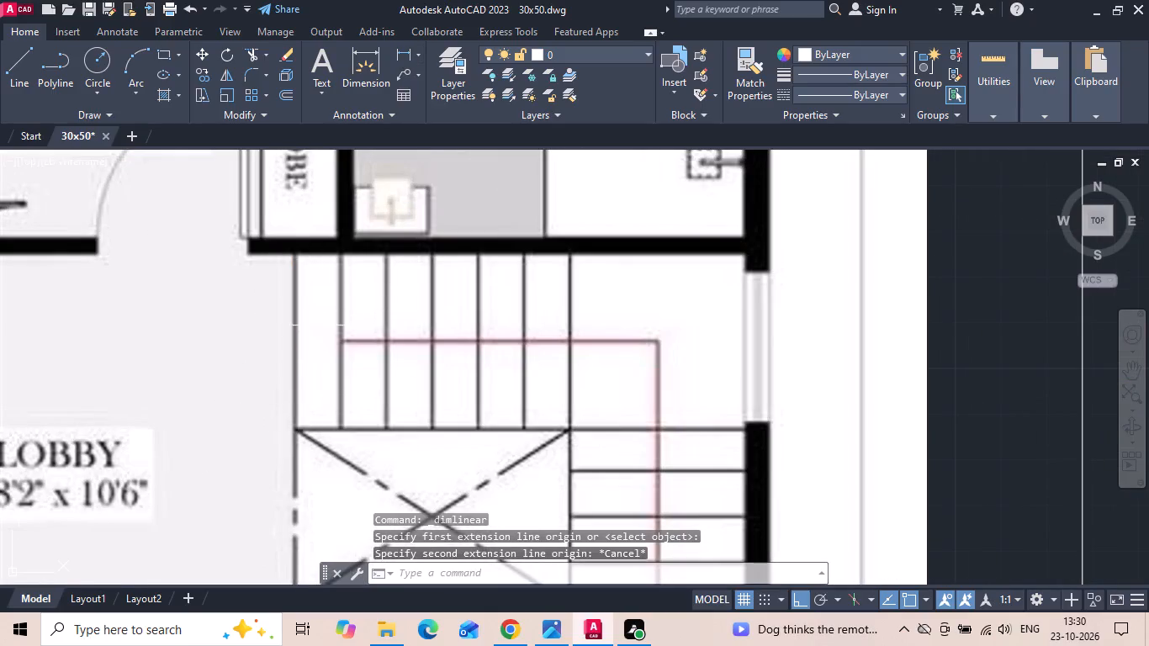
Measure from the ground-floor plan's upper exterior walls to the boundary wall's inner and outer lines with temporary linear dimensions.
{"action": "scroll", "coordinate": [324, 319], "scroll_direction": "down", "scroll_amount": 3}
{"action": "scroll", "coordinate": [572, 312], "scroll_direction": "down", "scroll_amount": 2}
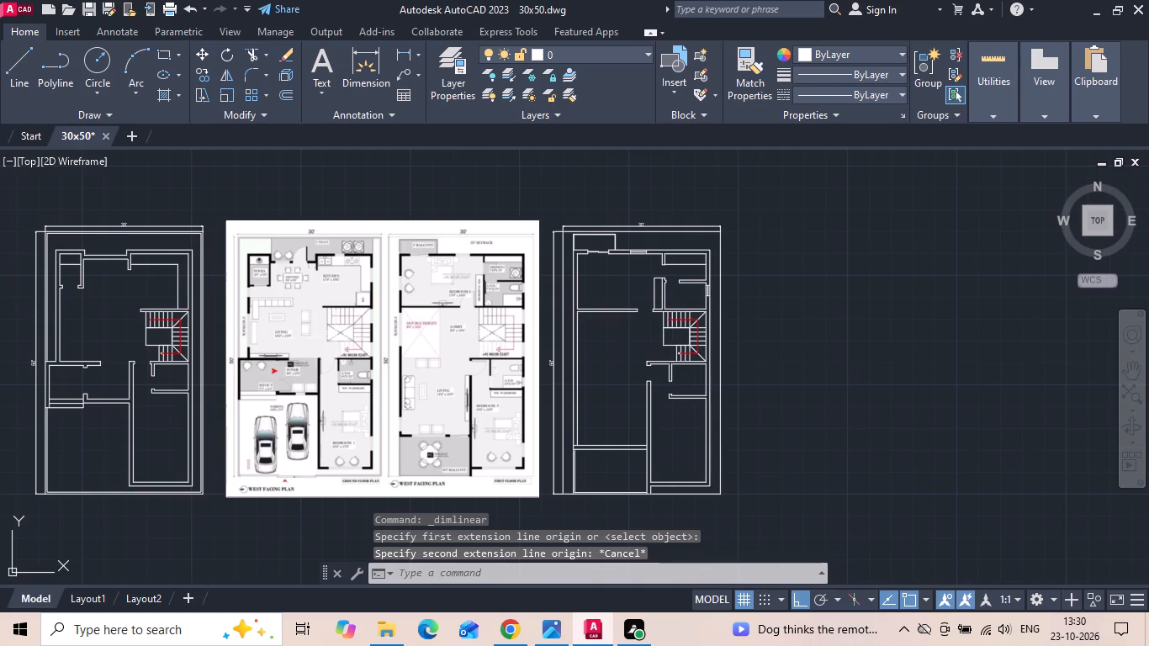
{"action": "middle_click_drag", "start_coordinate": [316, 339], "coordinate": [576, 315]}
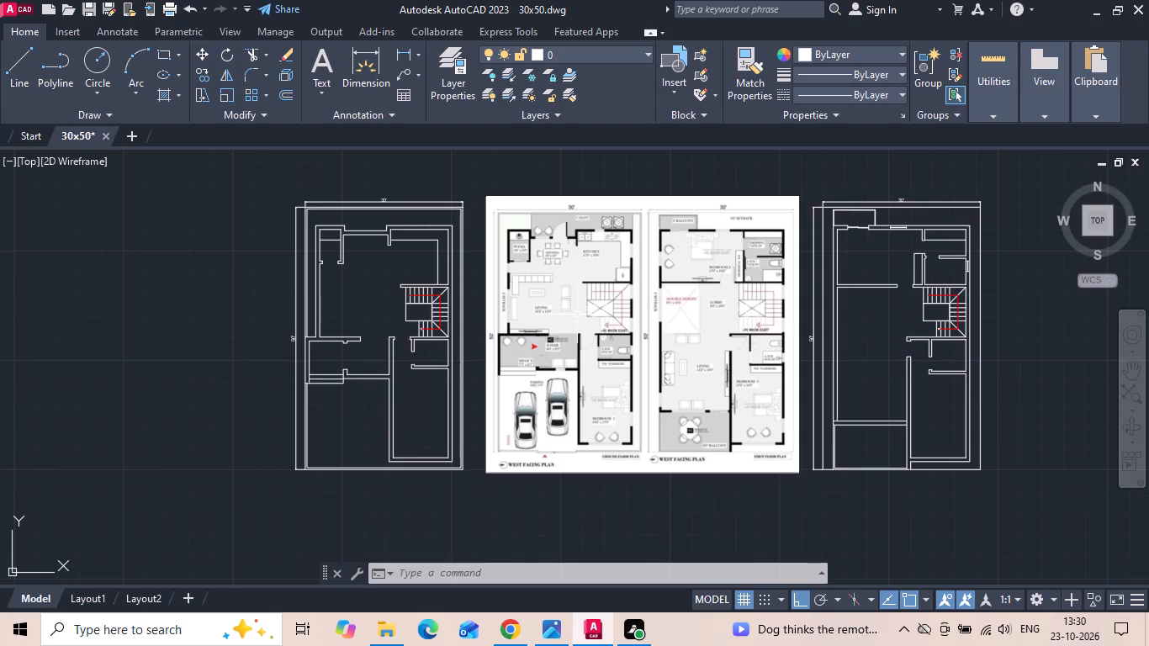
{"action": "scroll", "coordinate": [380, 214], "scroll_direction": "up", "scroll_amount": 2}
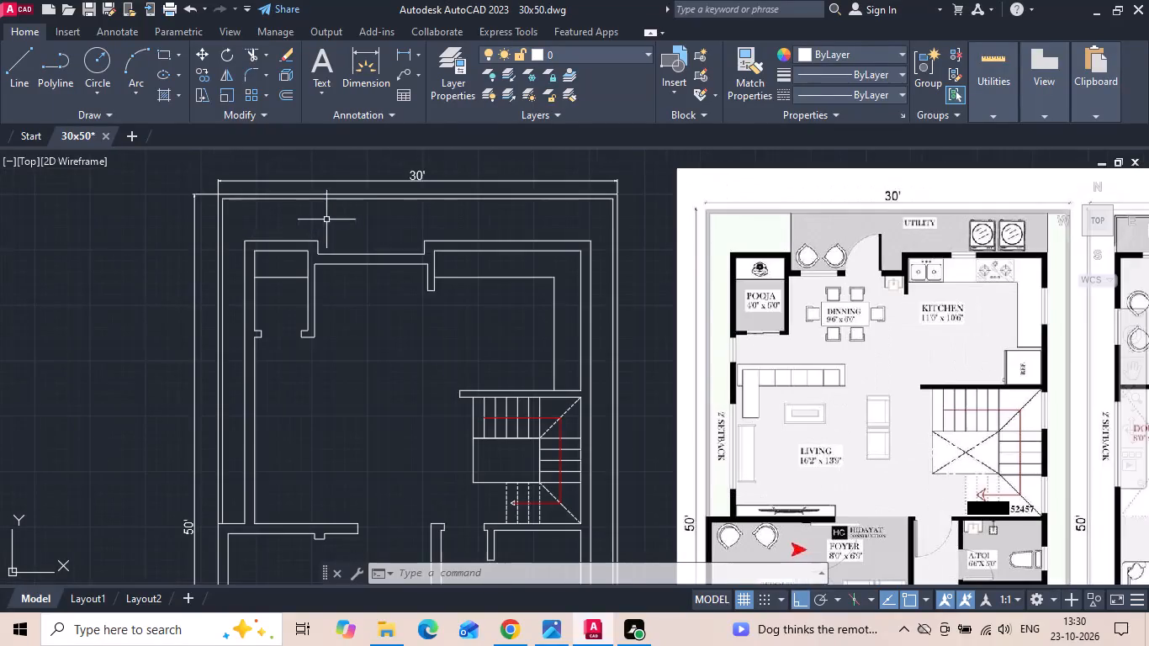
{"action": "left_click", "coordinate": [400, 54]}
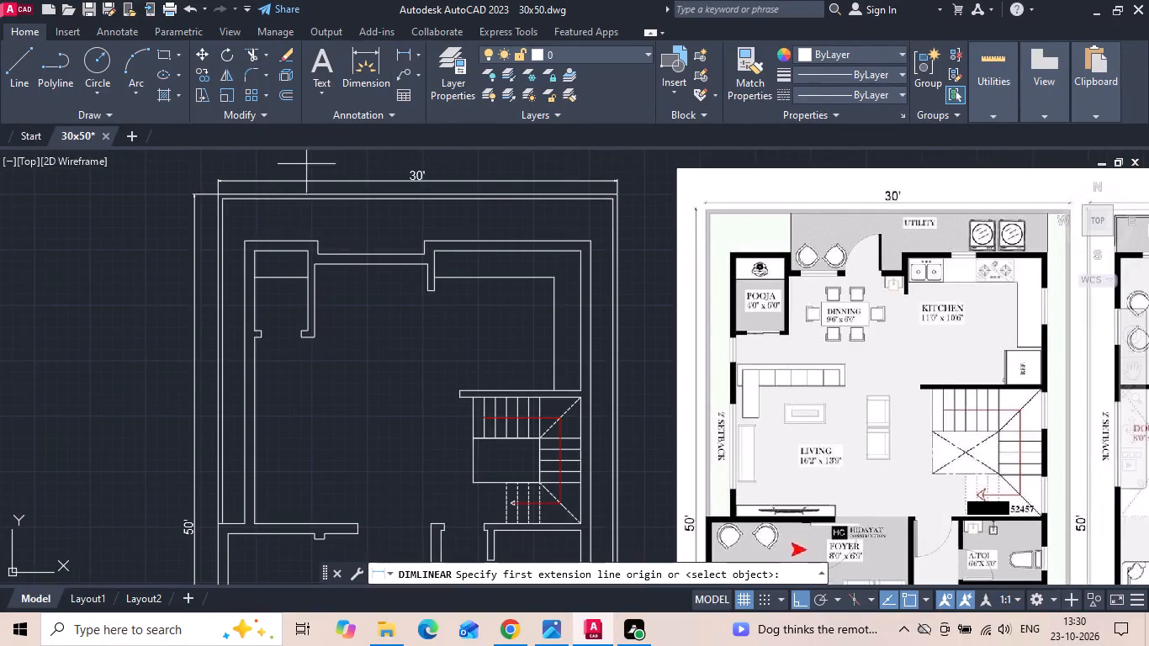
{"action": "scroll", "coordinate": [300, 175], "scroll_direction": "up", "scroll_amount": 2}
{"action": "left_click", "coordinate": [267, 339]}
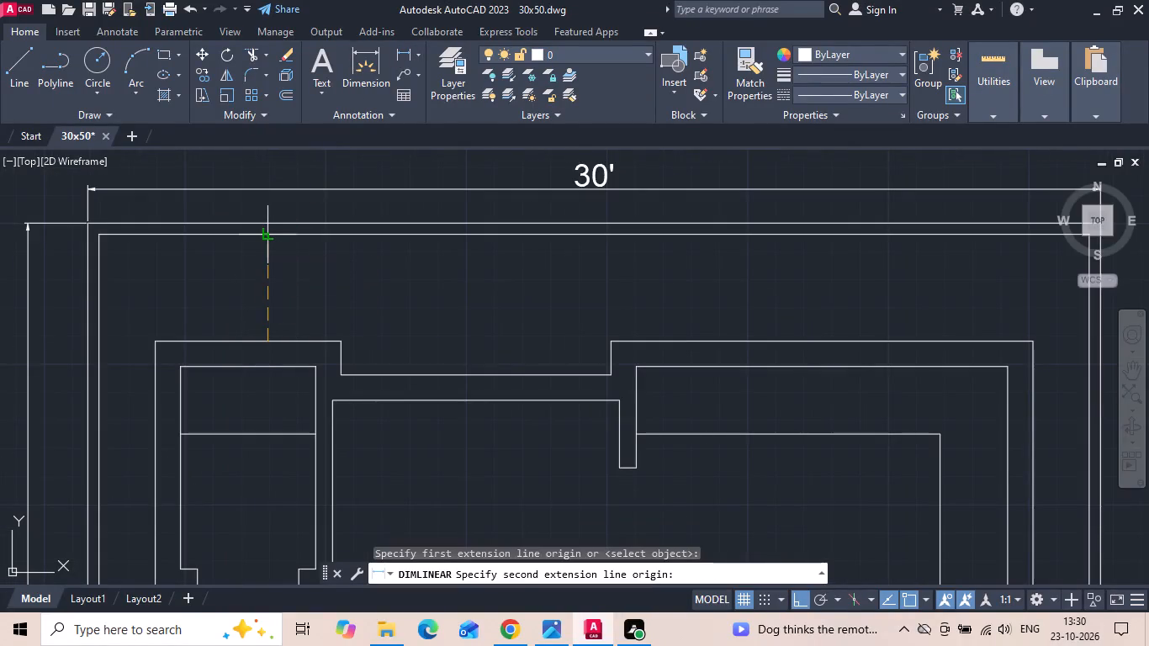
{"action": "left_click", "coordinate": [264, 233]}
{"action": "key", "text": "Escape"}
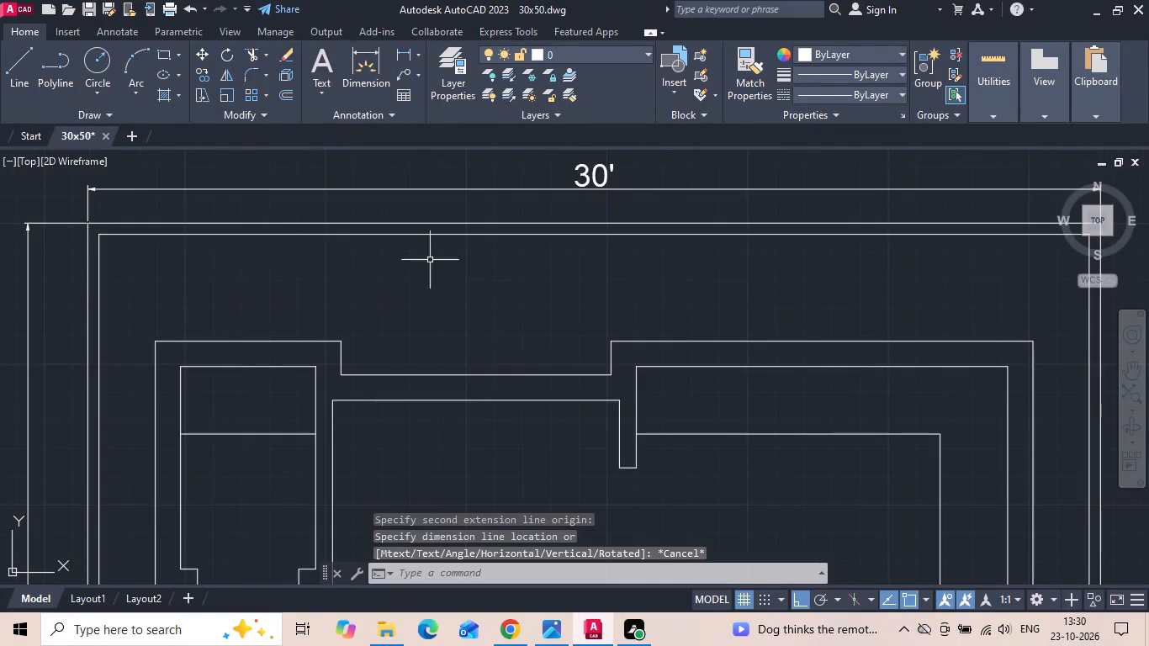
{"action": "key", "text": "space"}
{"action": "left_click", "coordinate": [678, 336]}
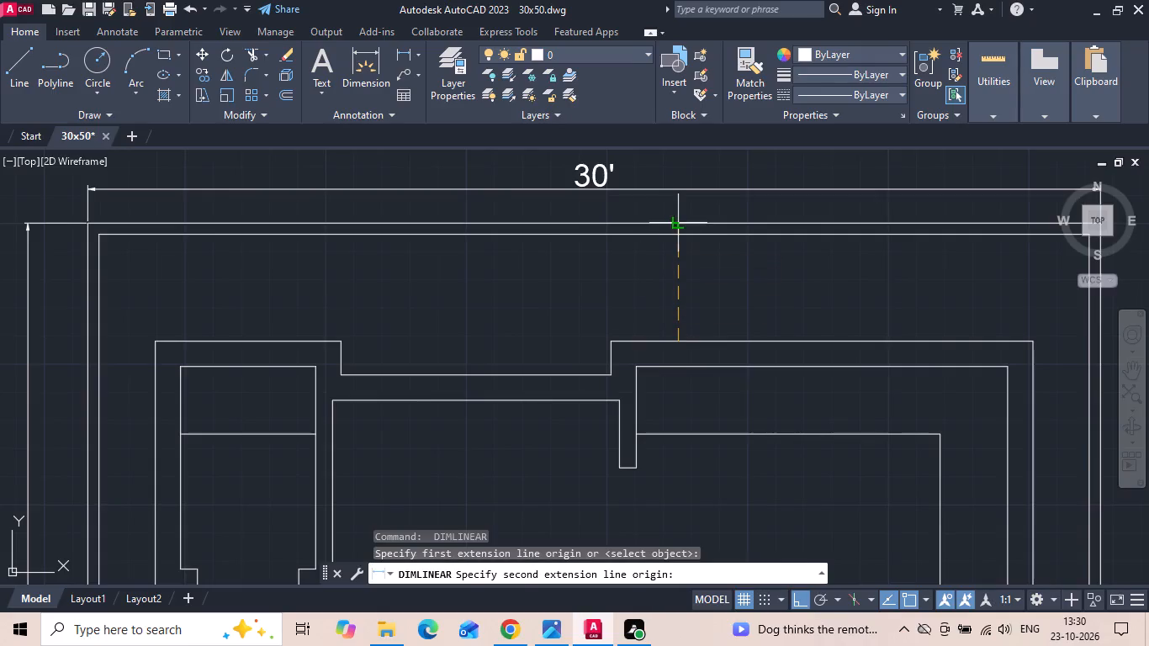
{"action": "left_click", "coordinate": [674, 220]}
{"action": "key", "text": "Escape"}
{"action": "middle_click_drag", "start_coordinate": [672, 254], "coordinate": [670, 254]}
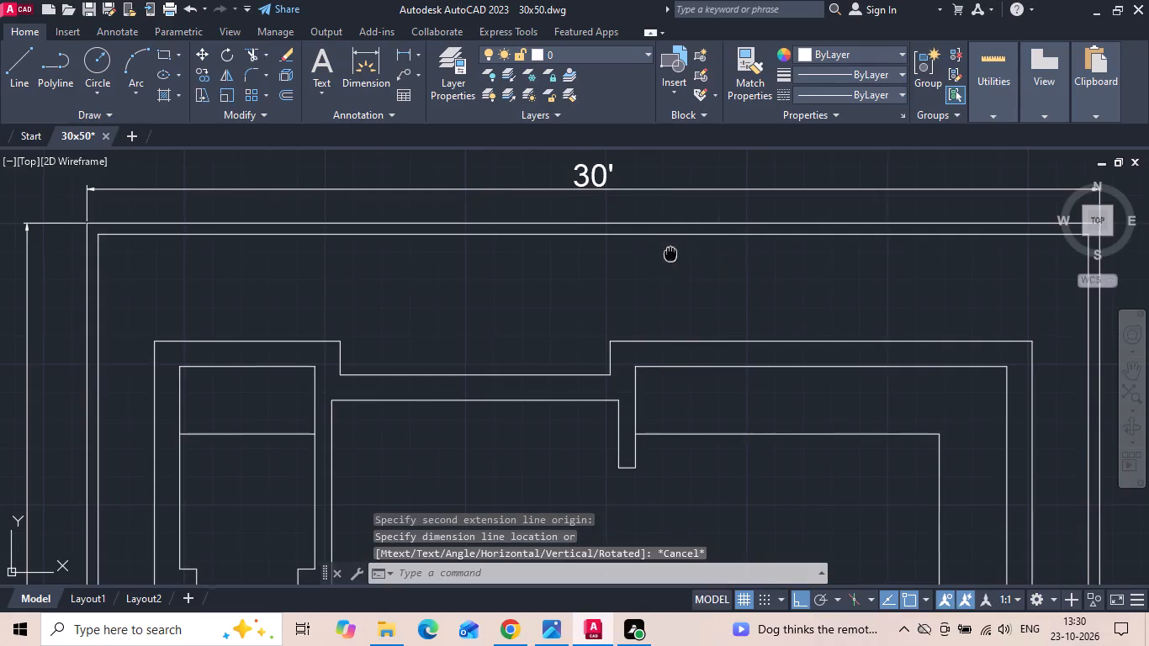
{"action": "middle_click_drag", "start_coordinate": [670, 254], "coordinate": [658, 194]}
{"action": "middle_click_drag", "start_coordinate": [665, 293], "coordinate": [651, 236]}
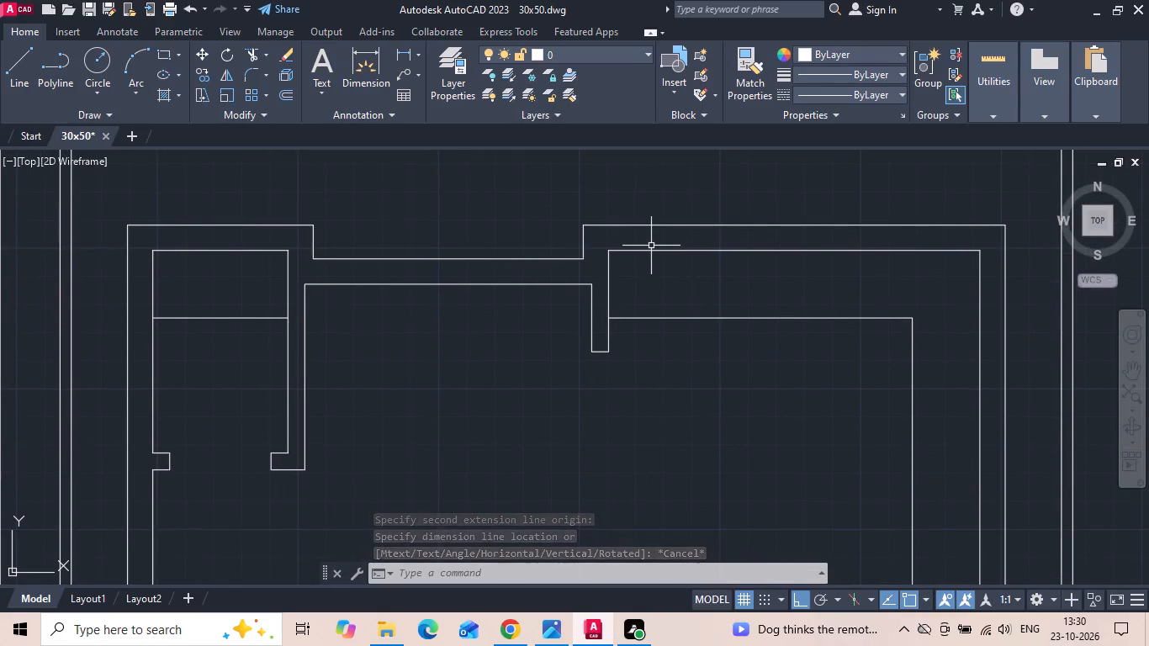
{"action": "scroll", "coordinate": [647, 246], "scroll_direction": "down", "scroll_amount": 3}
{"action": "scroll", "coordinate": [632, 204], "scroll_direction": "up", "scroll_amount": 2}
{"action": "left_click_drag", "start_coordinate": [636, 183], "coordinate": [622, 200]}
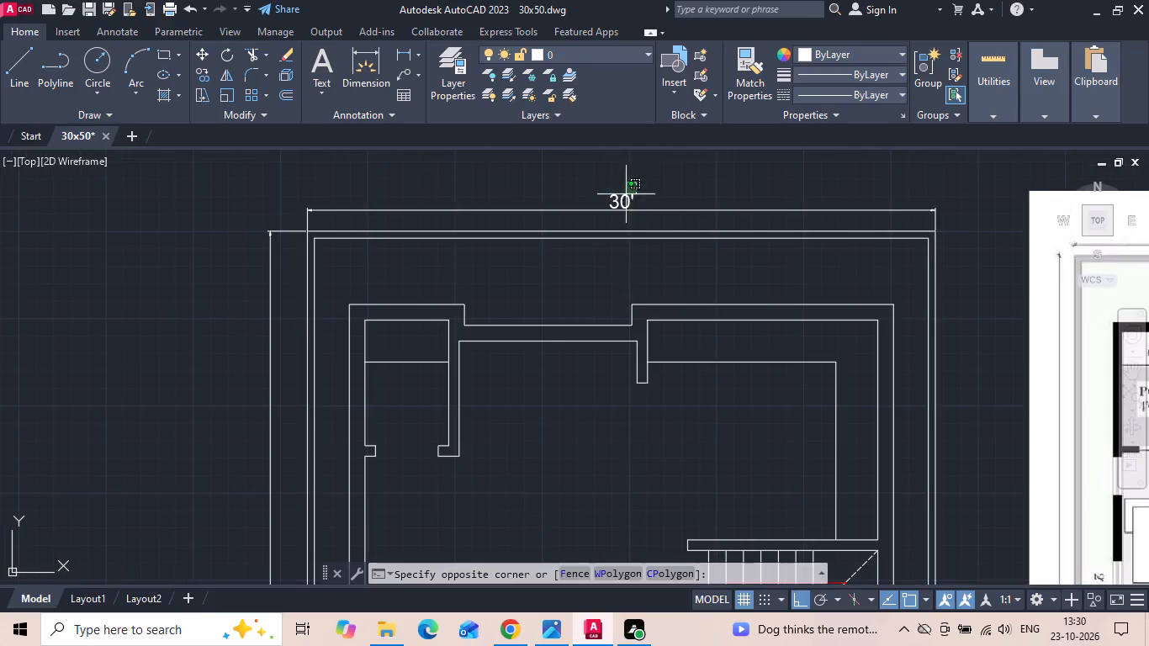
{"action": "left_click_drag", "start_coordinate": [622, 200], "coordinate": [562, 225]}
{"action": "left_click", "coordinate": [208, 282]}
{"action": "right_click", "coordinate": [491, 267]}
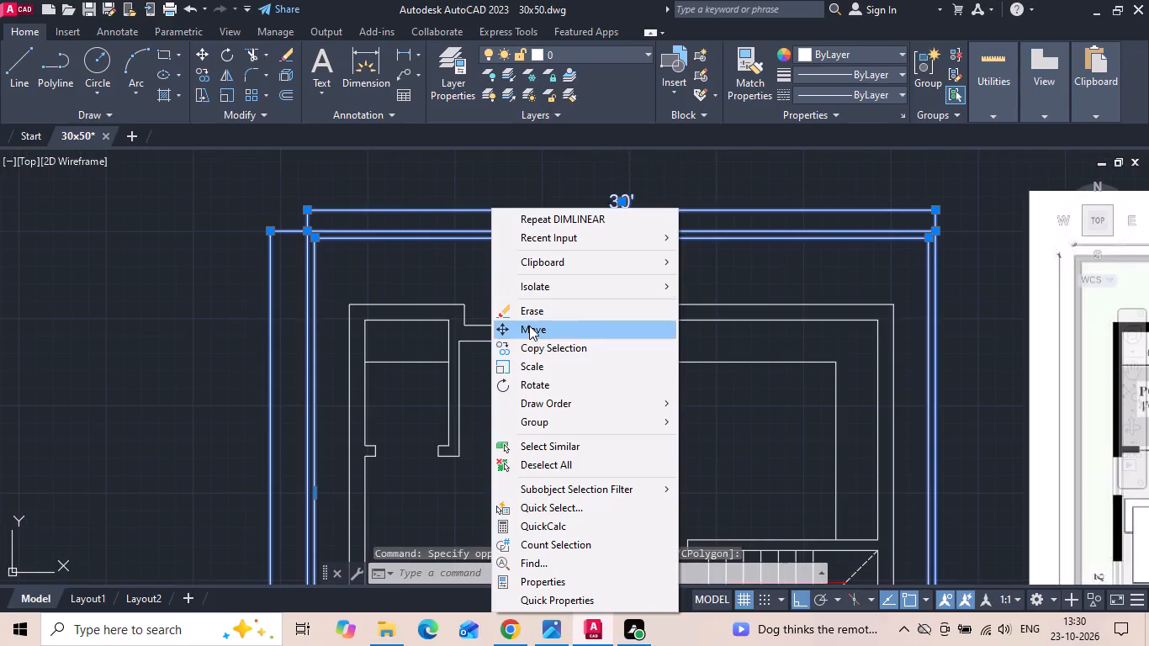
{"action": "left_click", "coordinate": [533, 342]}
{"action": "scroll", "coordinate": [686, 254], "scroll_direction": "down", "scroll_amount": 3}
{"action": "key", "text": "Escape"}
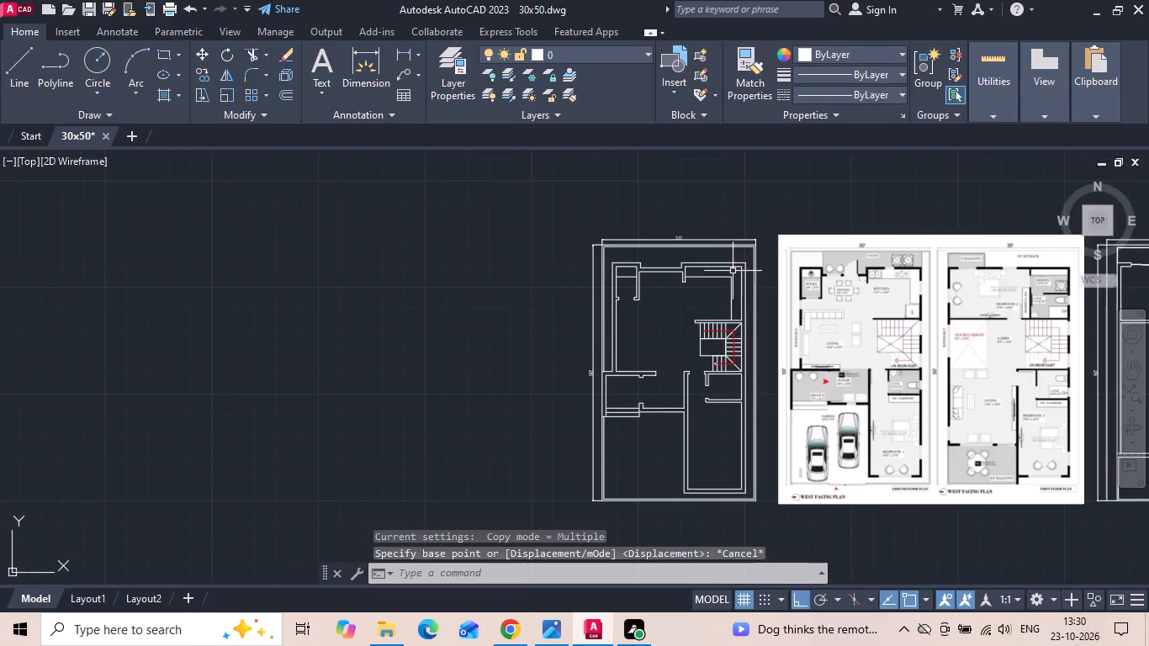
Copy the complete ground-floor plan with its boundary and dimensions about 37' to the left.
{"action": "left_click", "coordinate": [756, 224]}
{"action": "left_click", "coordinate": [543, 522]}
{"action": "right_click", "coordinate": [518, 501]}
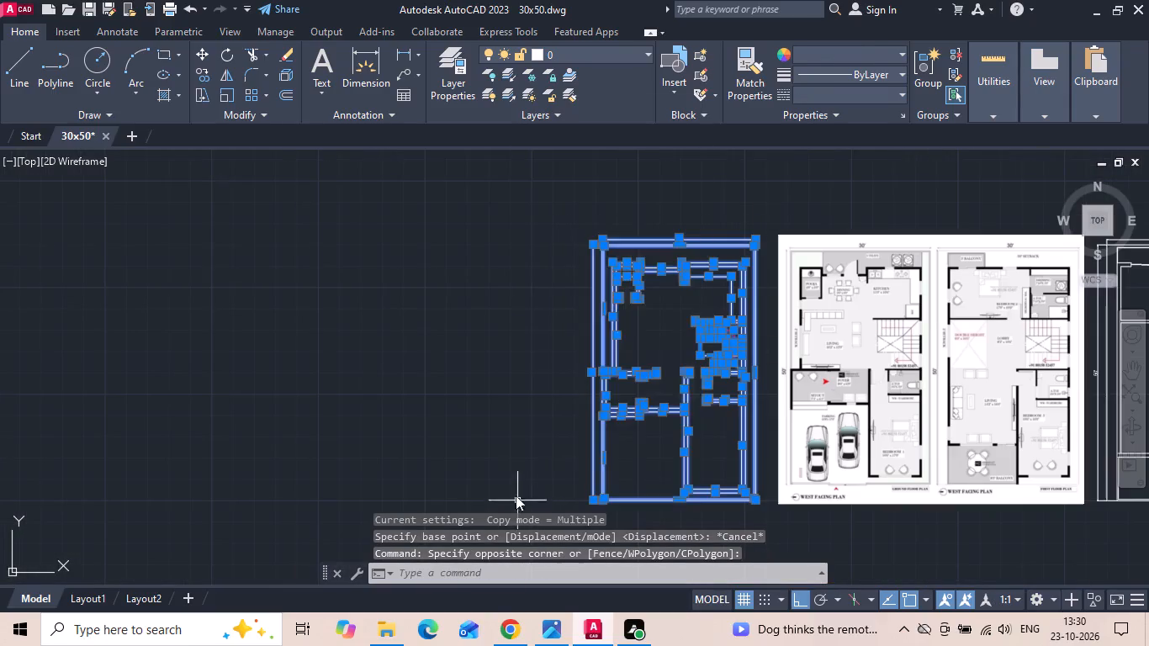
{"action": "left_click", "coordinate": [596, 236]}
{"action": "left_click_drag", "start_coordinate": [703, 357], "coordinate": [691, 363]}
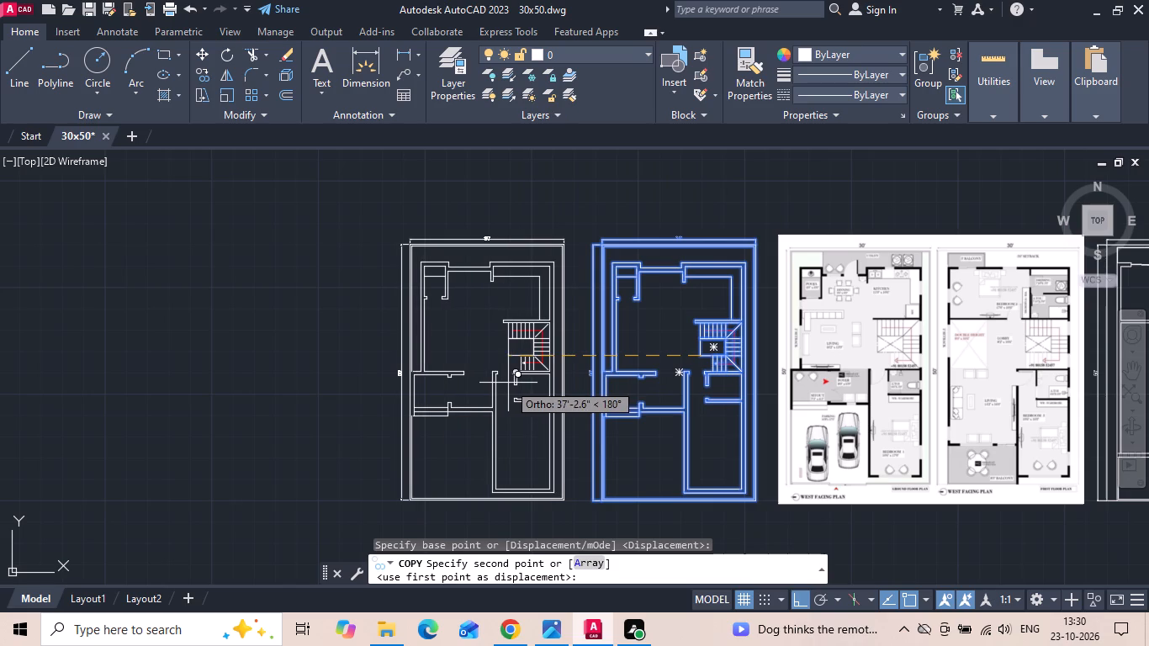
{"action": "left_click", "coordinate": [506, 384]}
{"action": "key", "text": "Escape"}
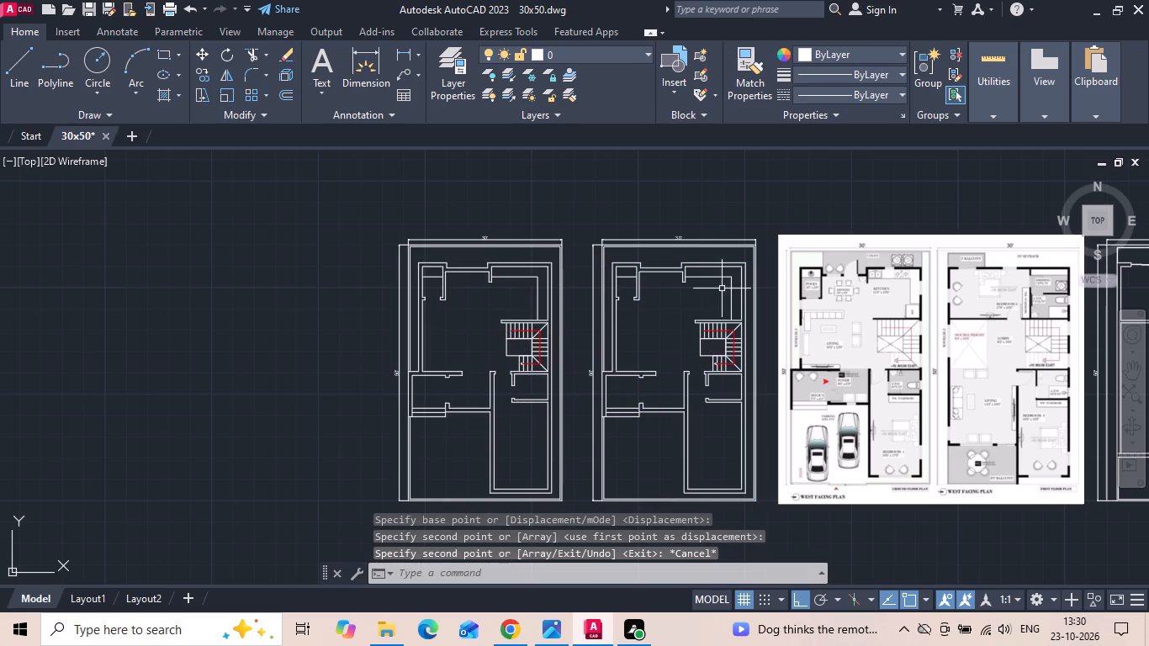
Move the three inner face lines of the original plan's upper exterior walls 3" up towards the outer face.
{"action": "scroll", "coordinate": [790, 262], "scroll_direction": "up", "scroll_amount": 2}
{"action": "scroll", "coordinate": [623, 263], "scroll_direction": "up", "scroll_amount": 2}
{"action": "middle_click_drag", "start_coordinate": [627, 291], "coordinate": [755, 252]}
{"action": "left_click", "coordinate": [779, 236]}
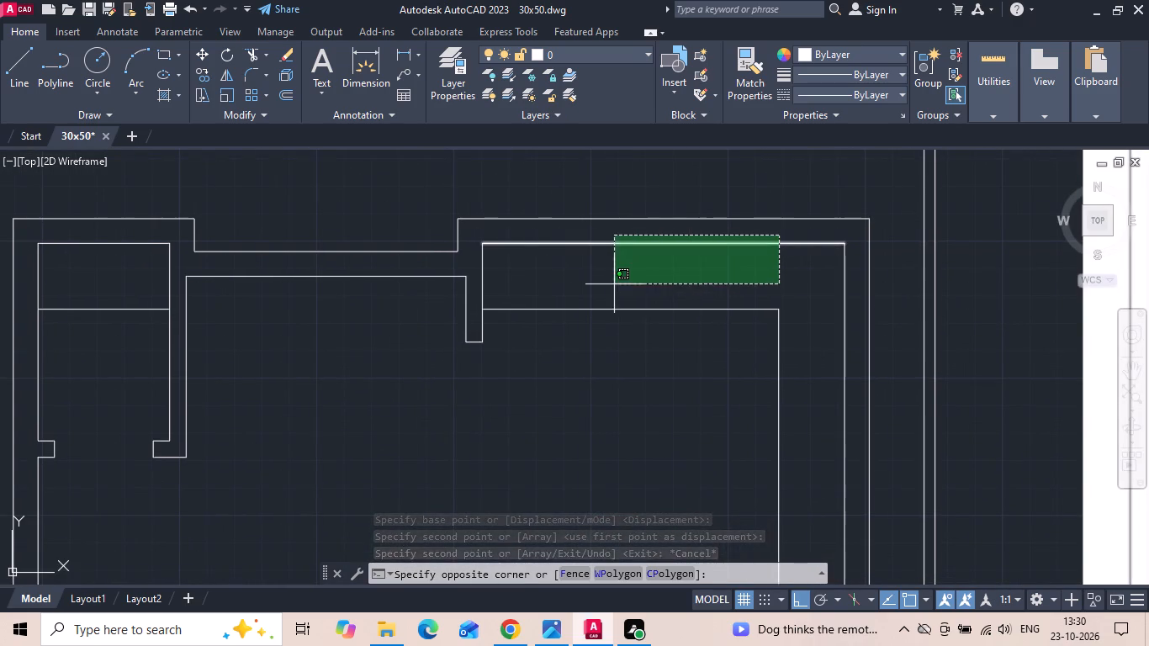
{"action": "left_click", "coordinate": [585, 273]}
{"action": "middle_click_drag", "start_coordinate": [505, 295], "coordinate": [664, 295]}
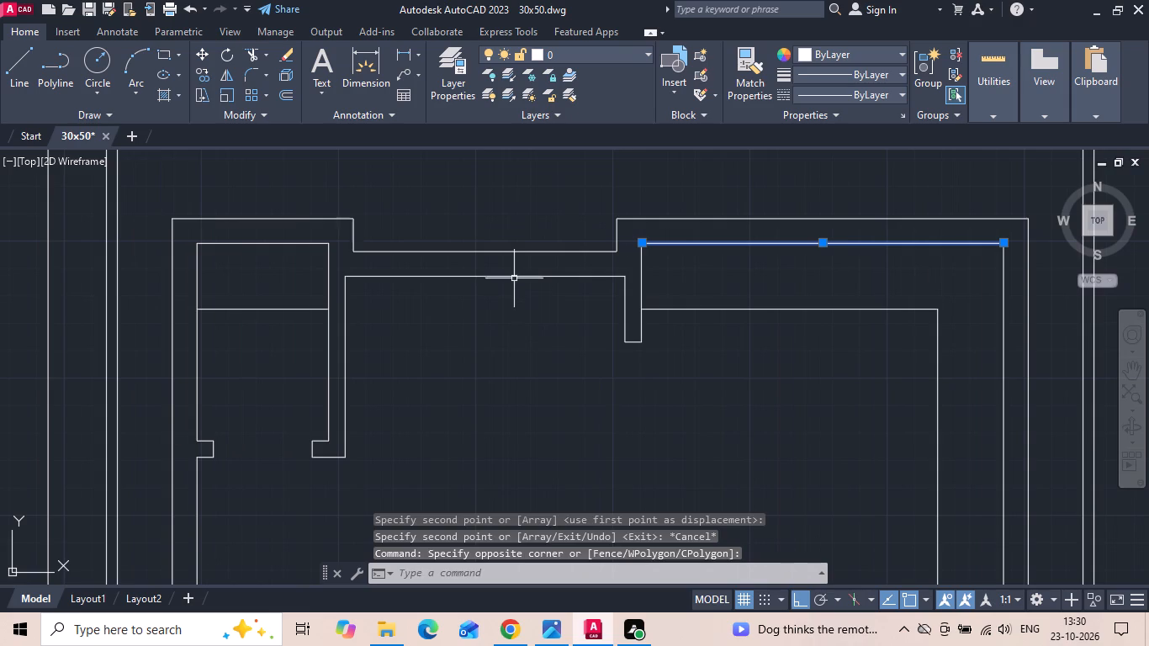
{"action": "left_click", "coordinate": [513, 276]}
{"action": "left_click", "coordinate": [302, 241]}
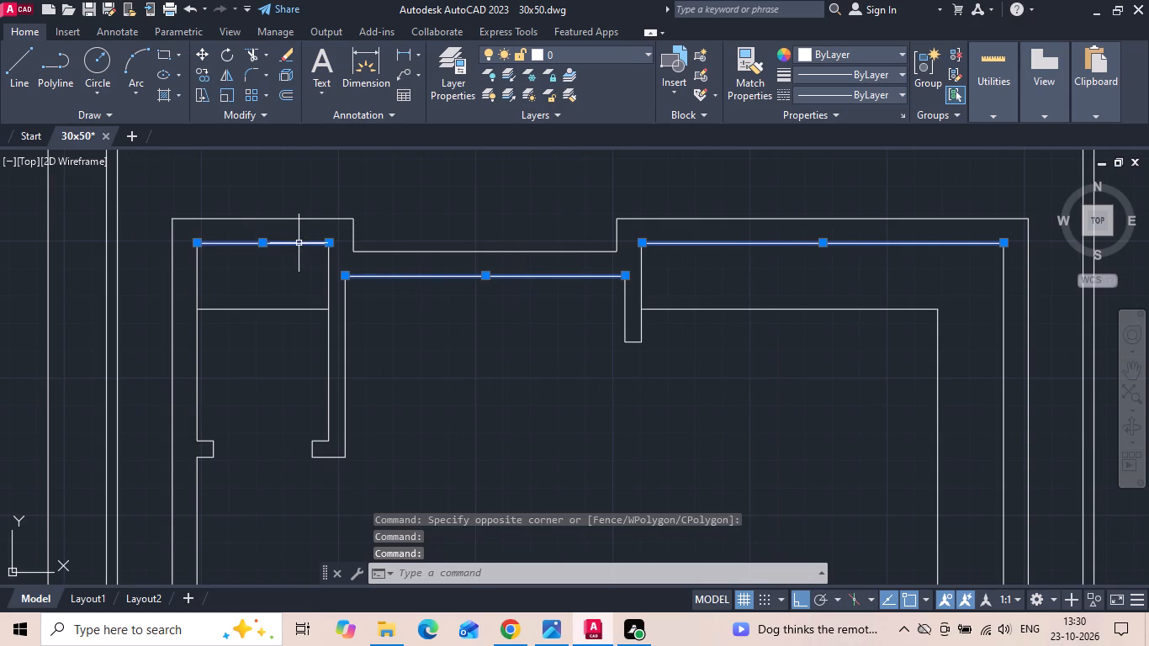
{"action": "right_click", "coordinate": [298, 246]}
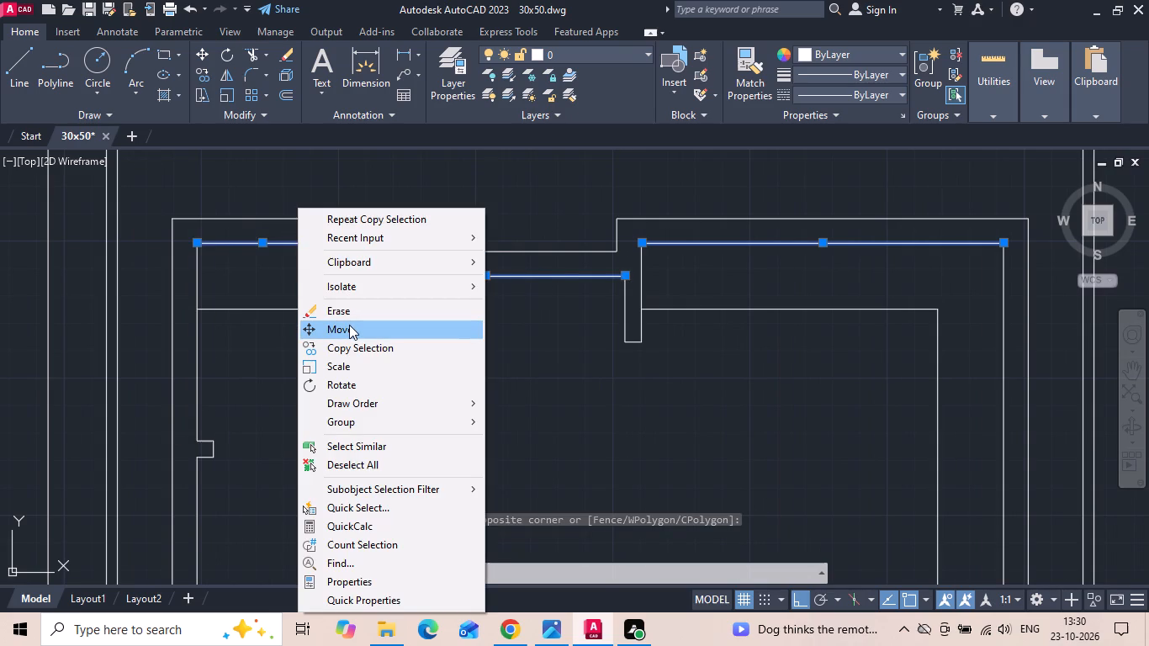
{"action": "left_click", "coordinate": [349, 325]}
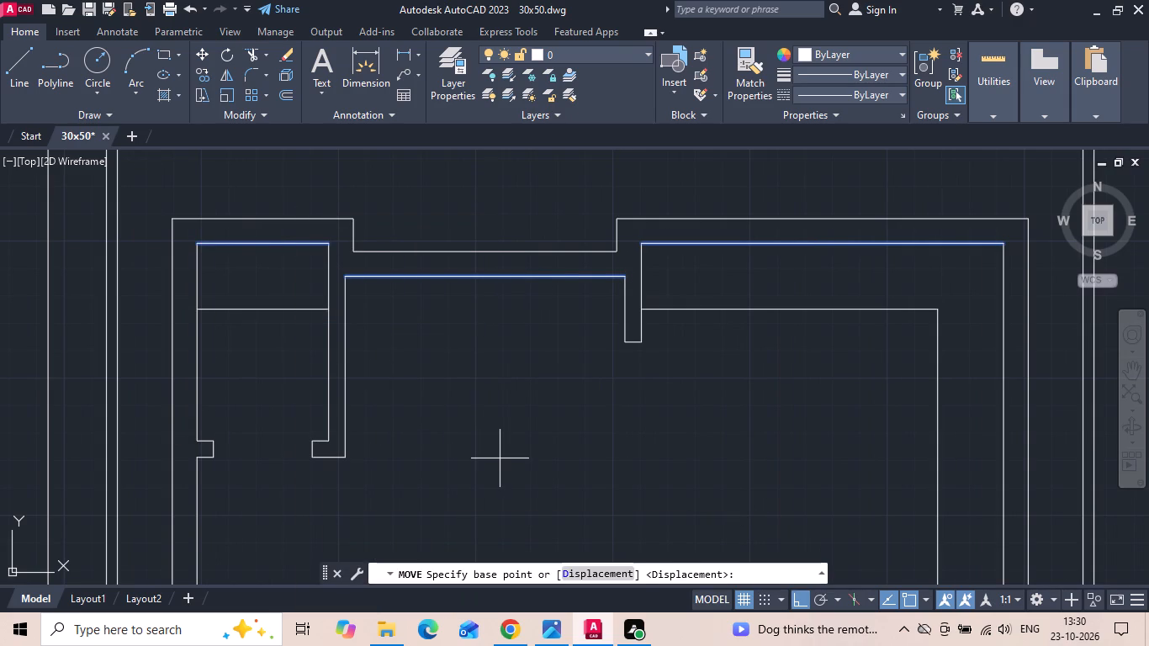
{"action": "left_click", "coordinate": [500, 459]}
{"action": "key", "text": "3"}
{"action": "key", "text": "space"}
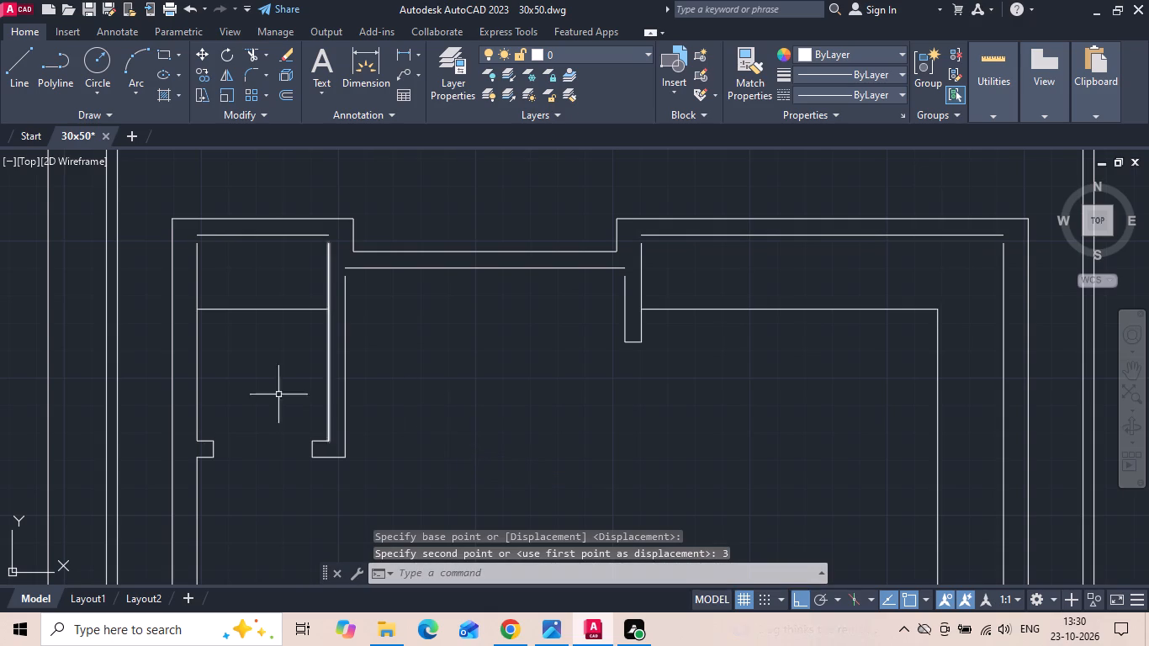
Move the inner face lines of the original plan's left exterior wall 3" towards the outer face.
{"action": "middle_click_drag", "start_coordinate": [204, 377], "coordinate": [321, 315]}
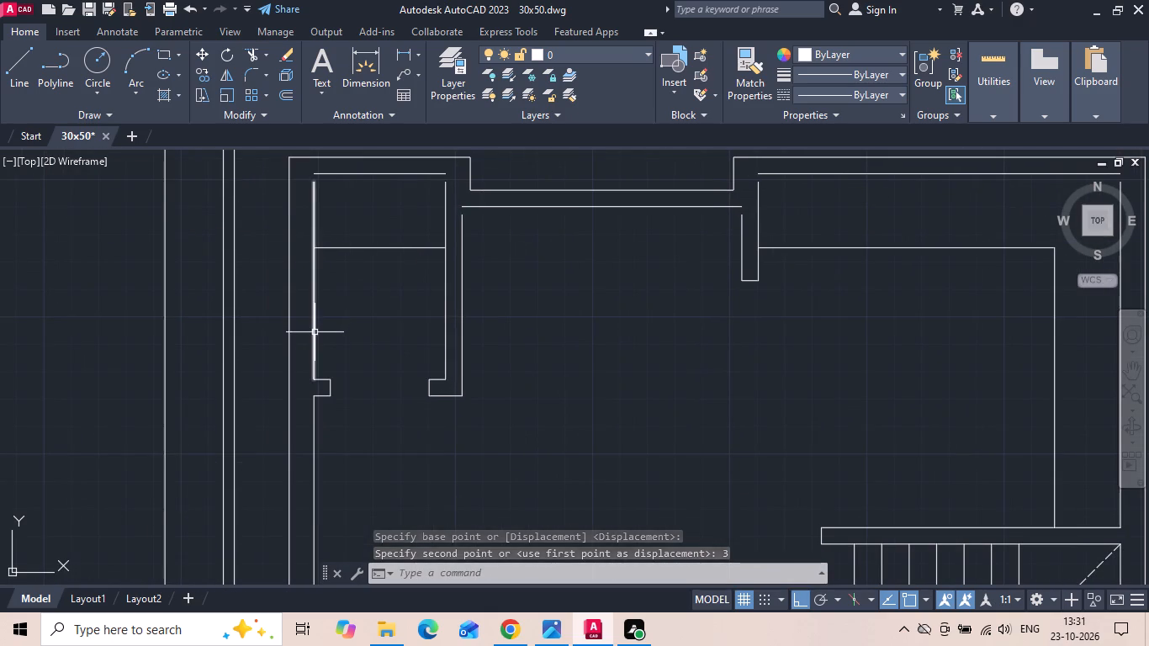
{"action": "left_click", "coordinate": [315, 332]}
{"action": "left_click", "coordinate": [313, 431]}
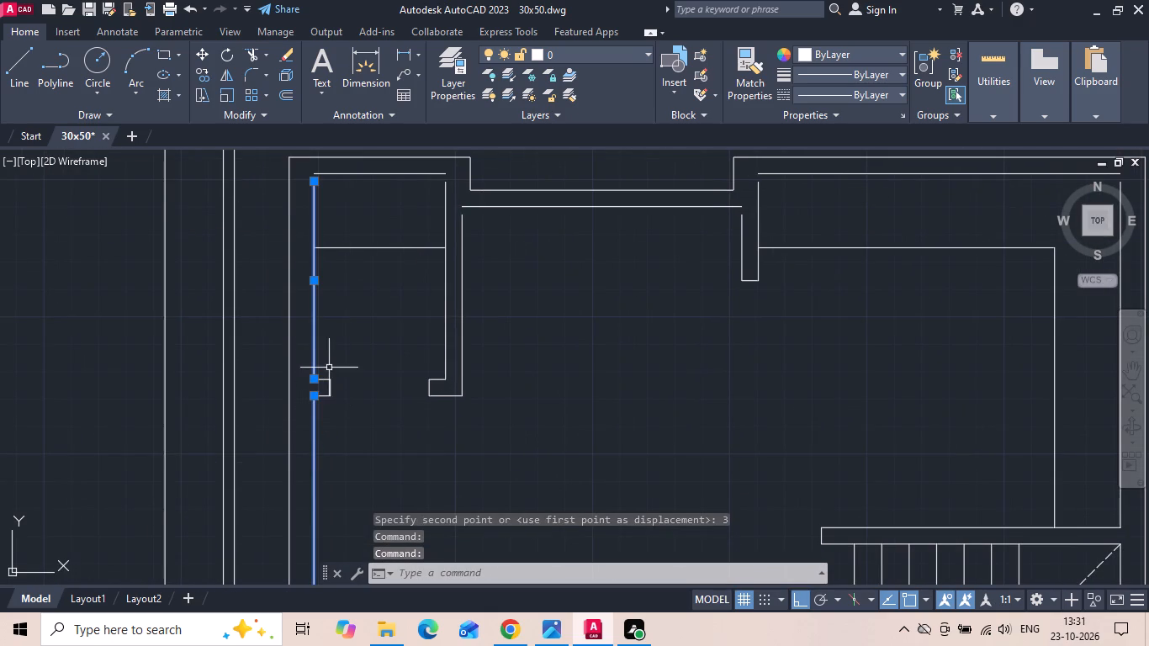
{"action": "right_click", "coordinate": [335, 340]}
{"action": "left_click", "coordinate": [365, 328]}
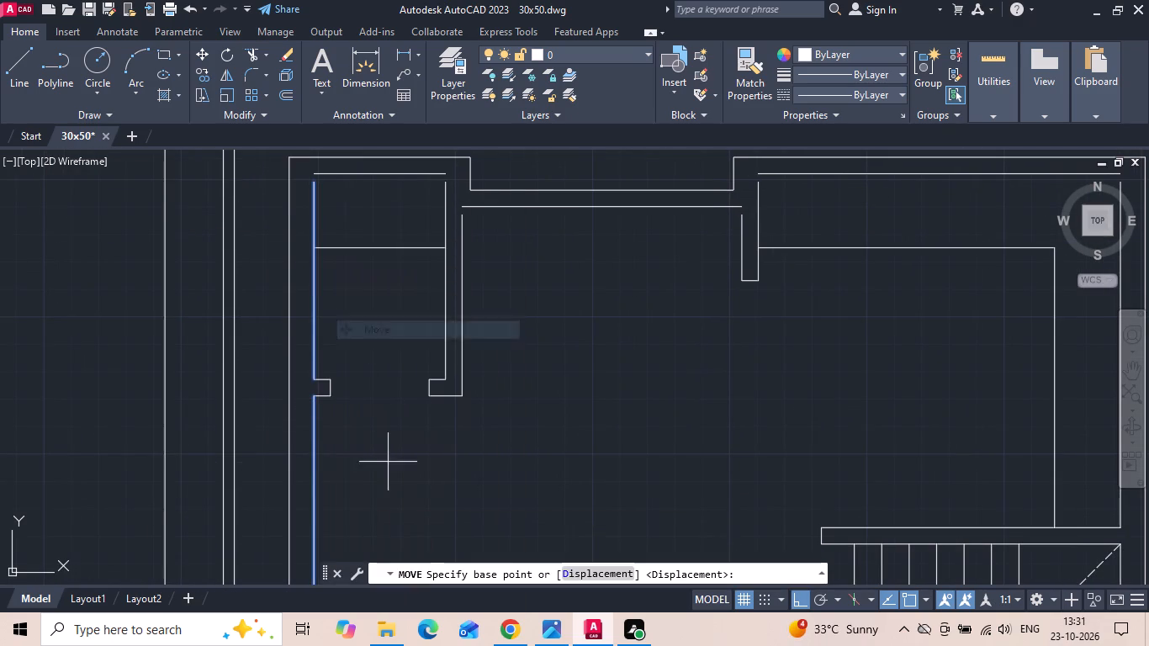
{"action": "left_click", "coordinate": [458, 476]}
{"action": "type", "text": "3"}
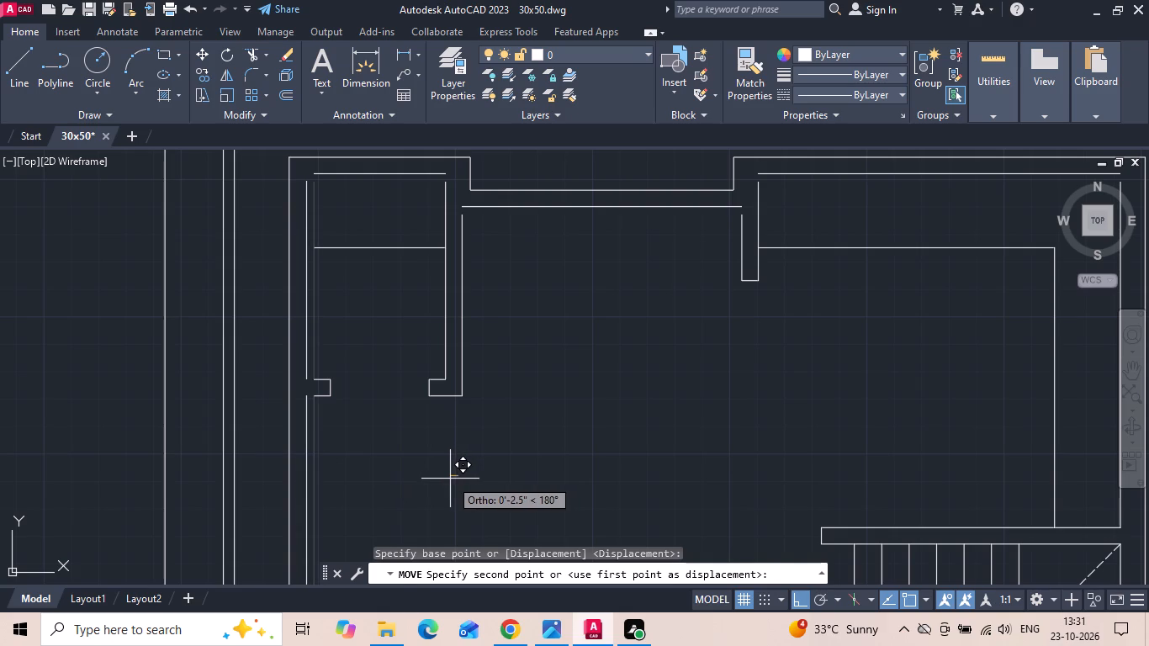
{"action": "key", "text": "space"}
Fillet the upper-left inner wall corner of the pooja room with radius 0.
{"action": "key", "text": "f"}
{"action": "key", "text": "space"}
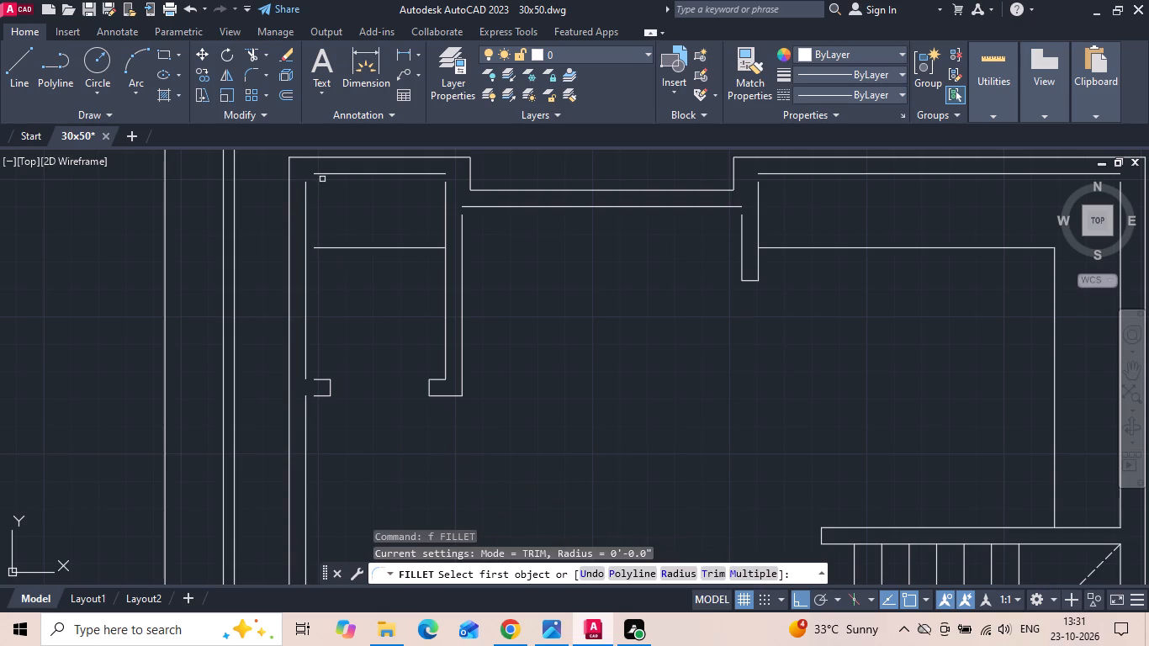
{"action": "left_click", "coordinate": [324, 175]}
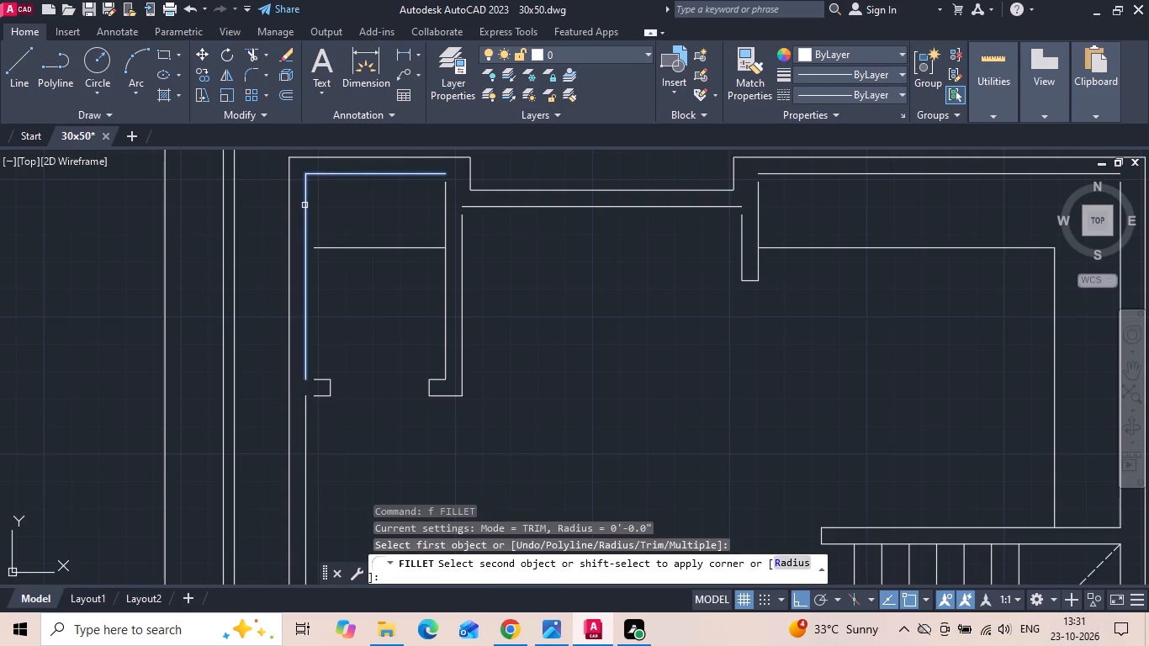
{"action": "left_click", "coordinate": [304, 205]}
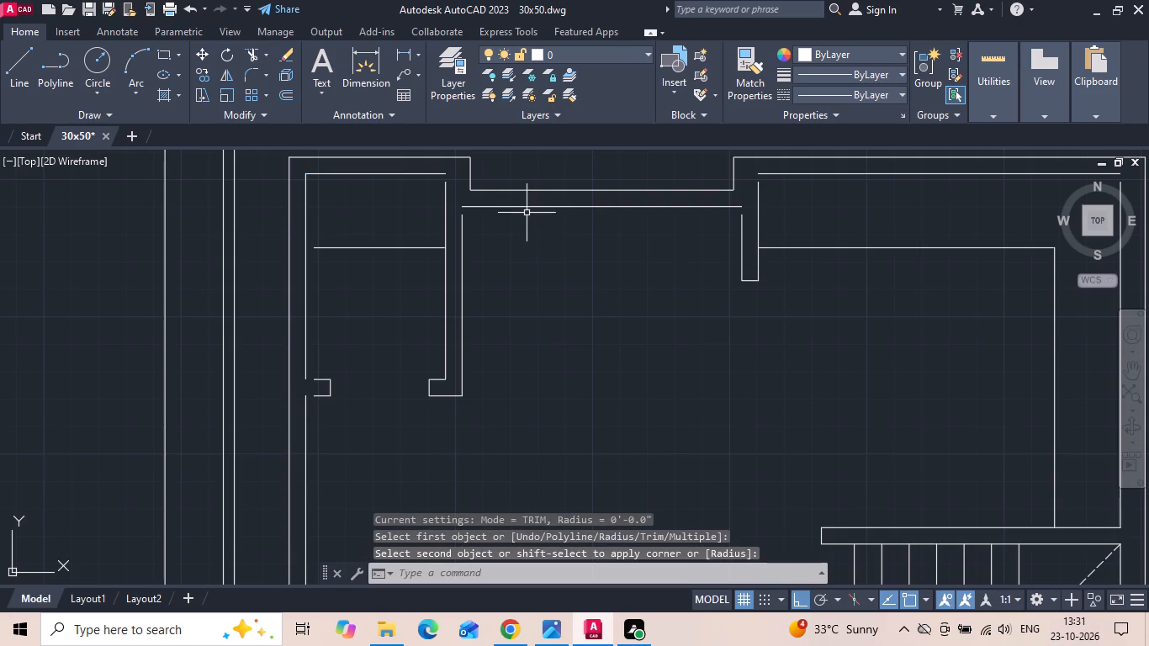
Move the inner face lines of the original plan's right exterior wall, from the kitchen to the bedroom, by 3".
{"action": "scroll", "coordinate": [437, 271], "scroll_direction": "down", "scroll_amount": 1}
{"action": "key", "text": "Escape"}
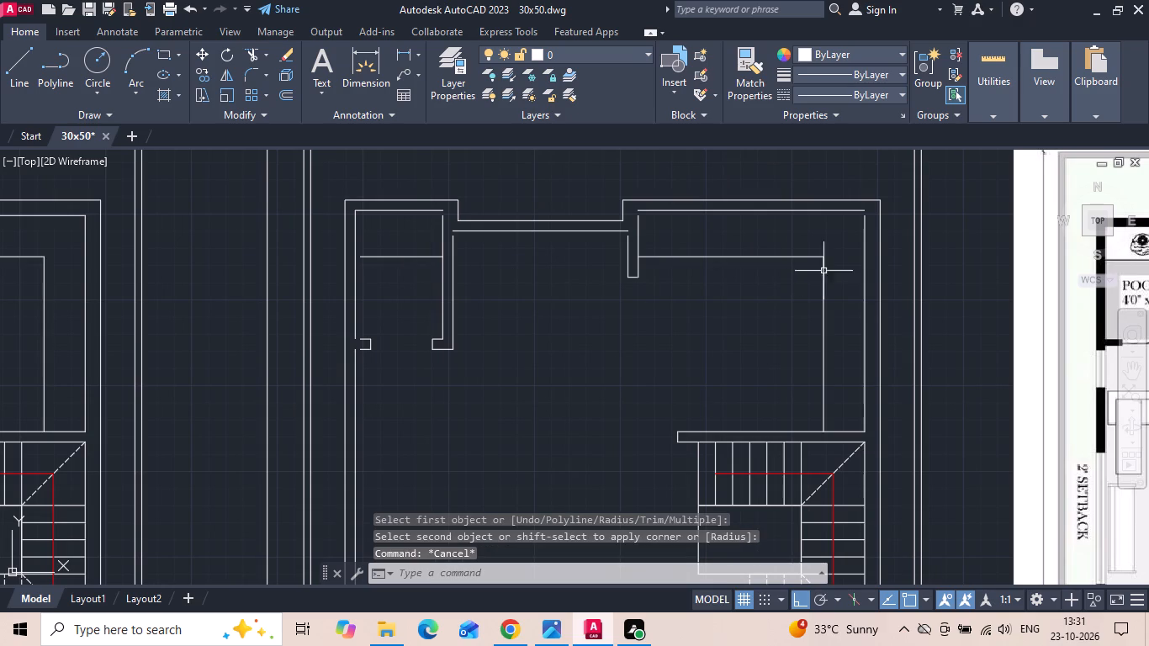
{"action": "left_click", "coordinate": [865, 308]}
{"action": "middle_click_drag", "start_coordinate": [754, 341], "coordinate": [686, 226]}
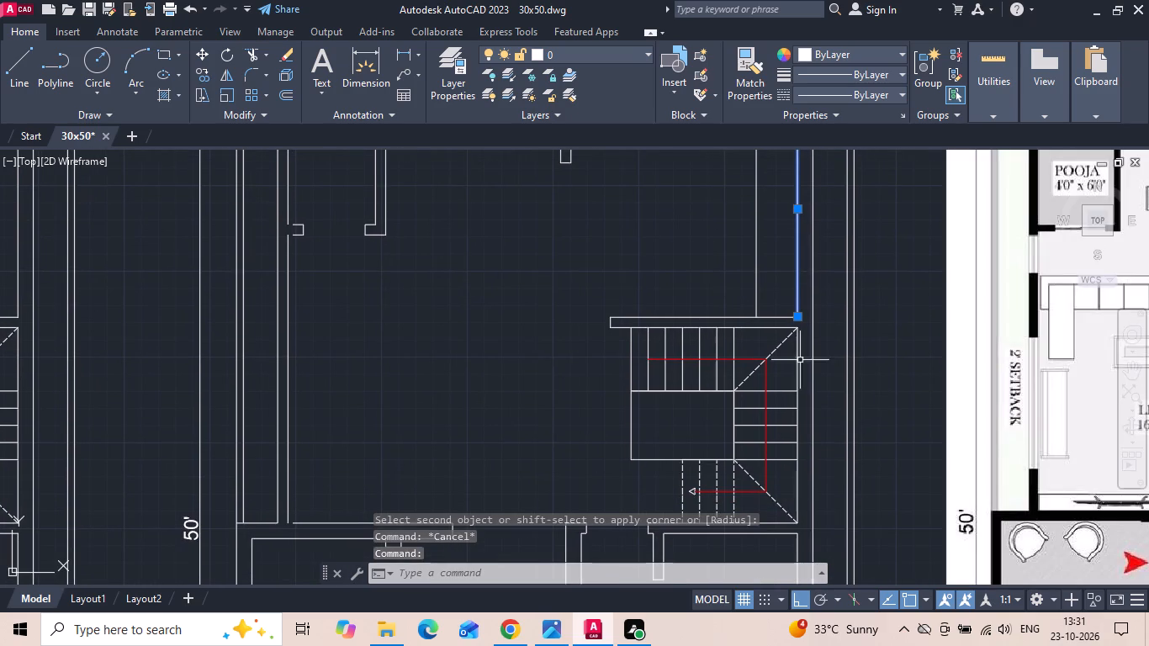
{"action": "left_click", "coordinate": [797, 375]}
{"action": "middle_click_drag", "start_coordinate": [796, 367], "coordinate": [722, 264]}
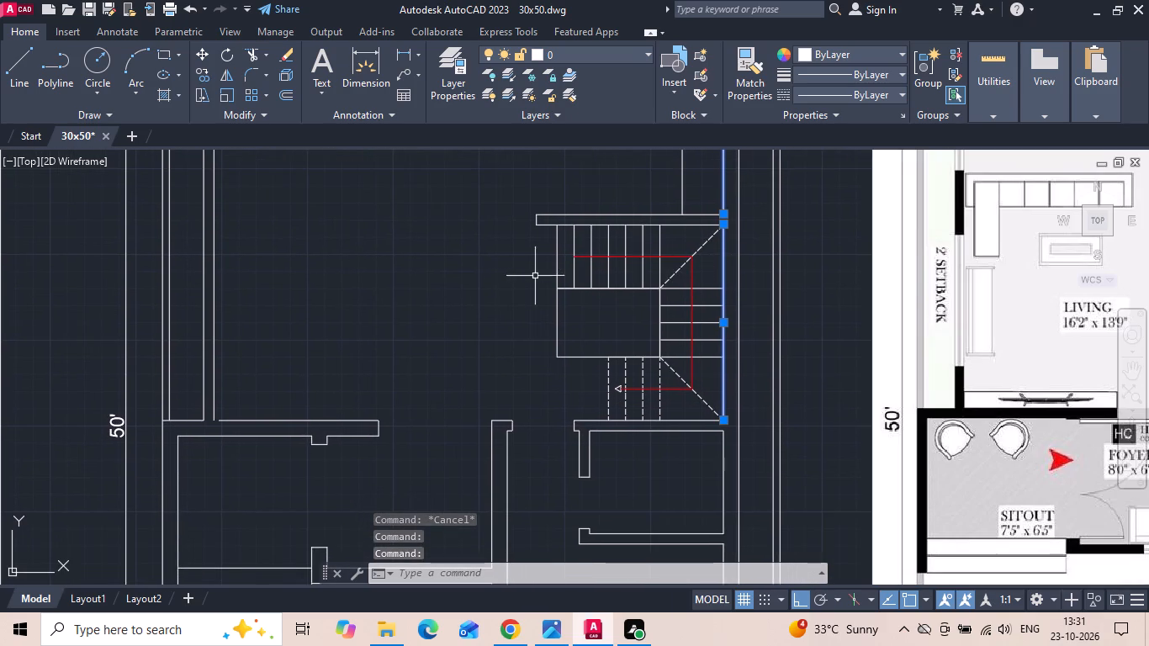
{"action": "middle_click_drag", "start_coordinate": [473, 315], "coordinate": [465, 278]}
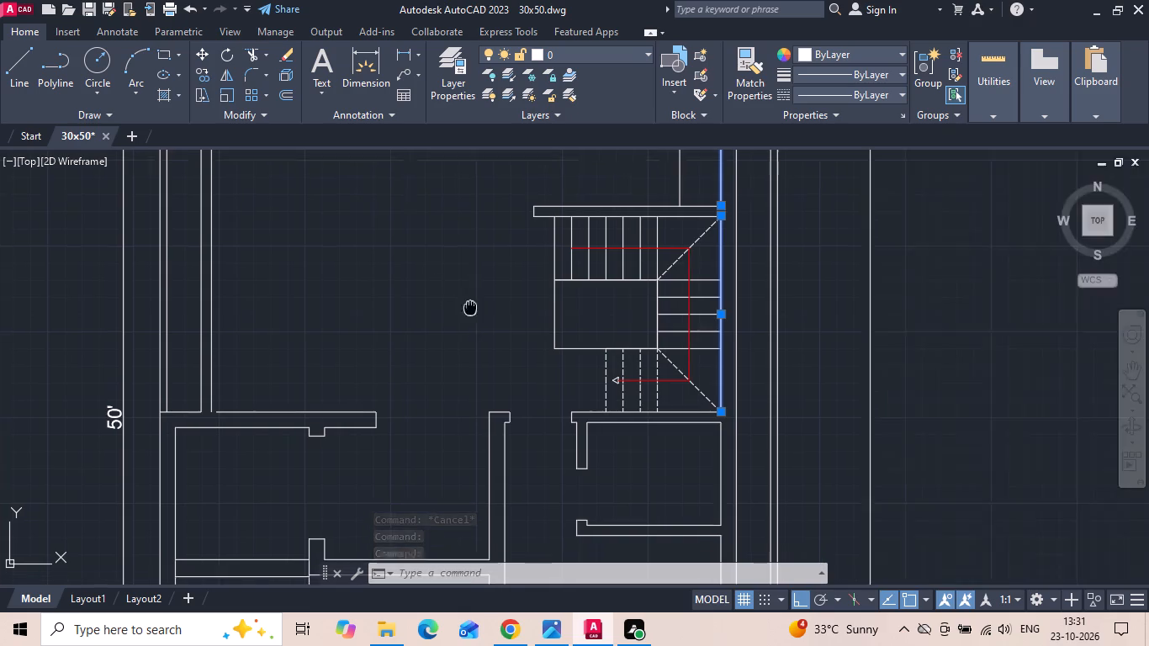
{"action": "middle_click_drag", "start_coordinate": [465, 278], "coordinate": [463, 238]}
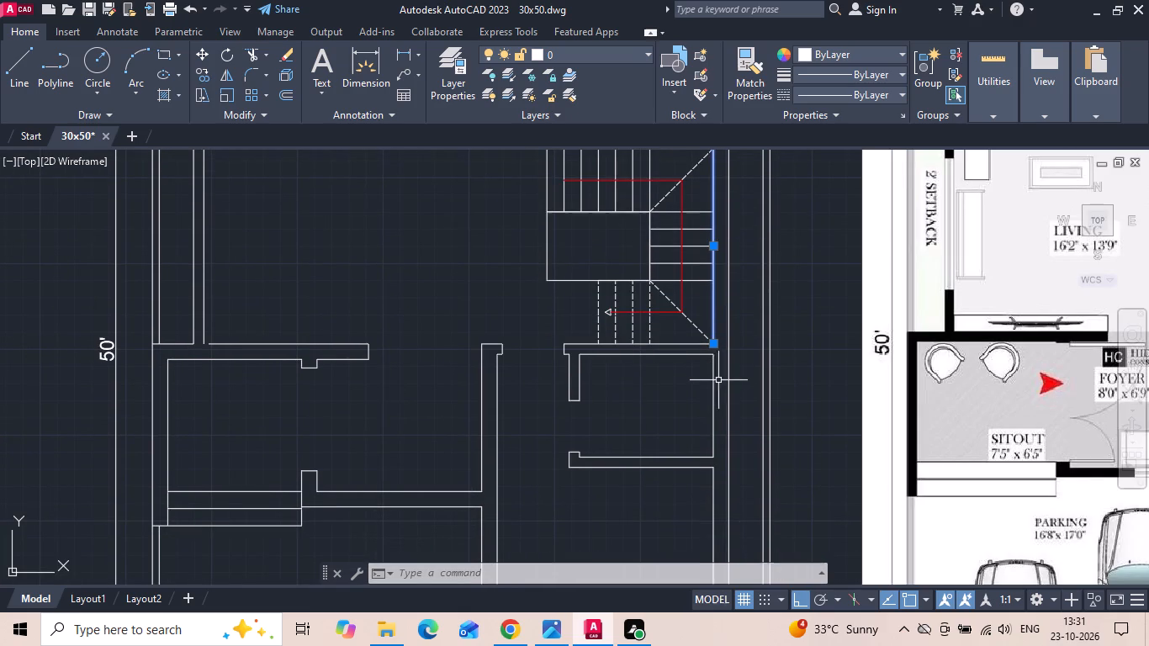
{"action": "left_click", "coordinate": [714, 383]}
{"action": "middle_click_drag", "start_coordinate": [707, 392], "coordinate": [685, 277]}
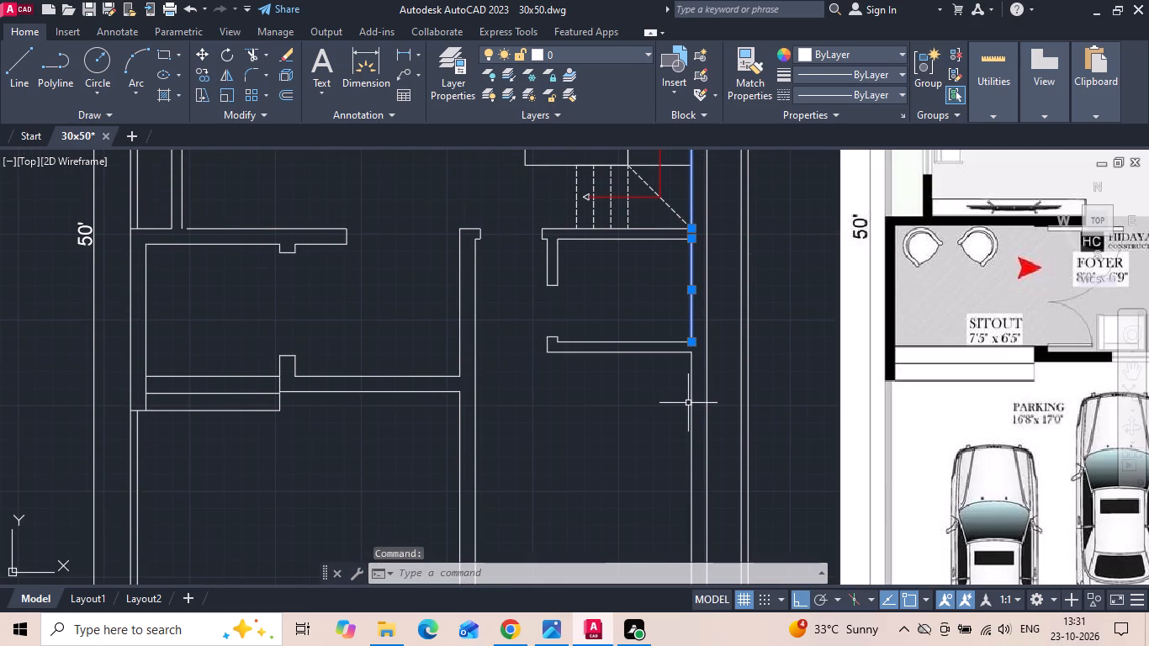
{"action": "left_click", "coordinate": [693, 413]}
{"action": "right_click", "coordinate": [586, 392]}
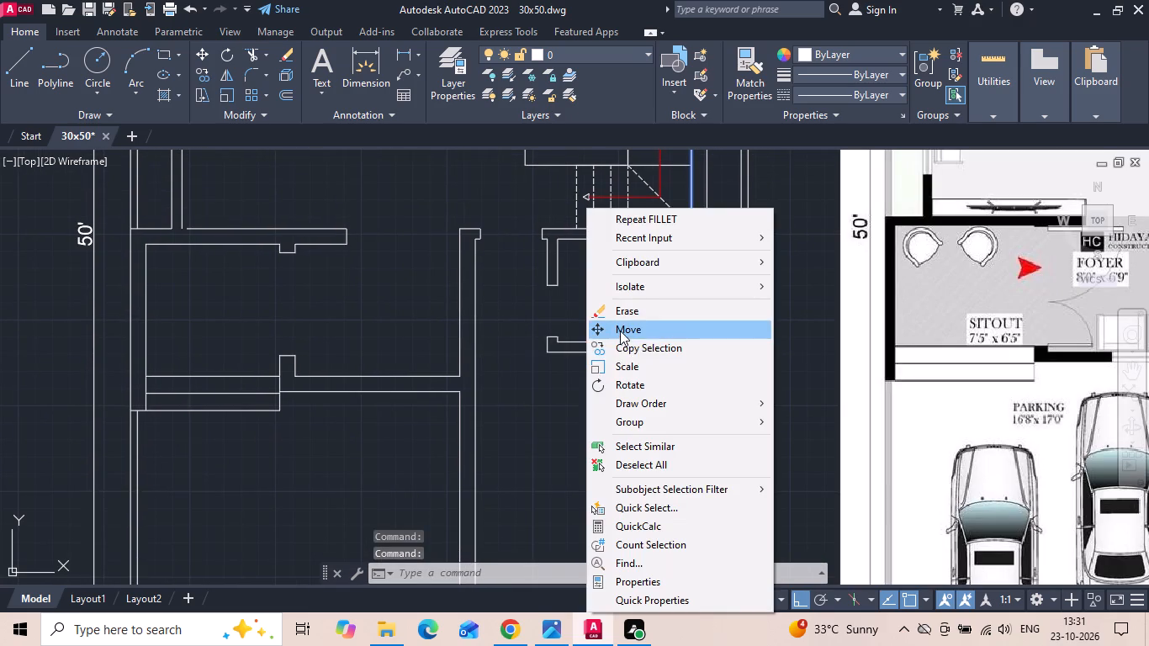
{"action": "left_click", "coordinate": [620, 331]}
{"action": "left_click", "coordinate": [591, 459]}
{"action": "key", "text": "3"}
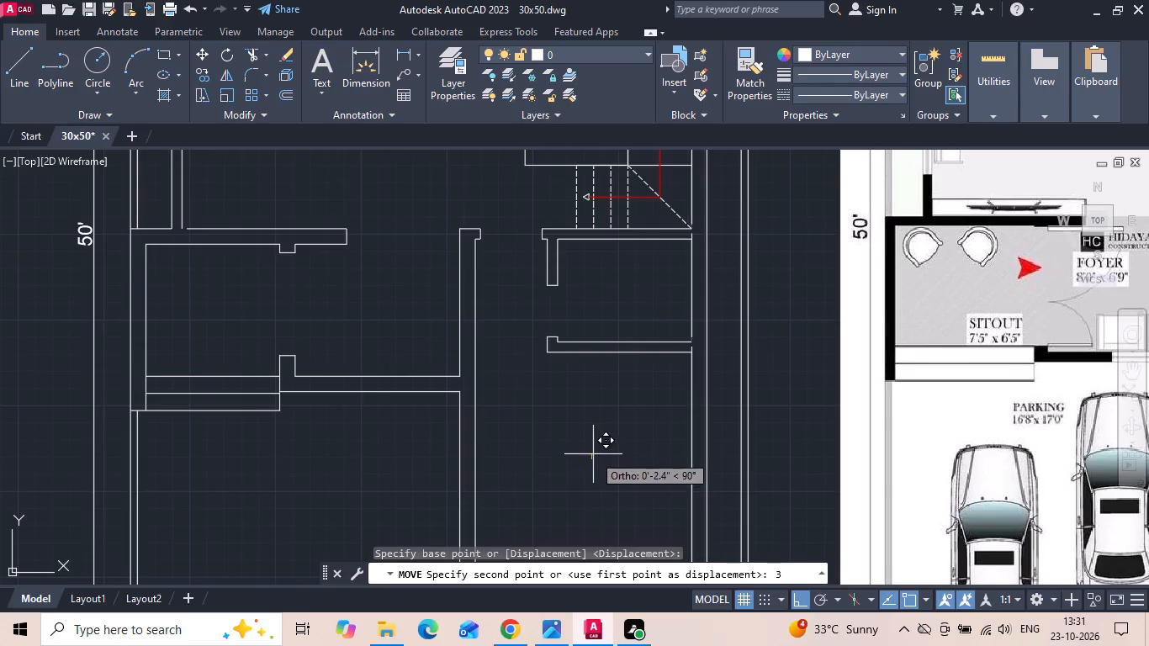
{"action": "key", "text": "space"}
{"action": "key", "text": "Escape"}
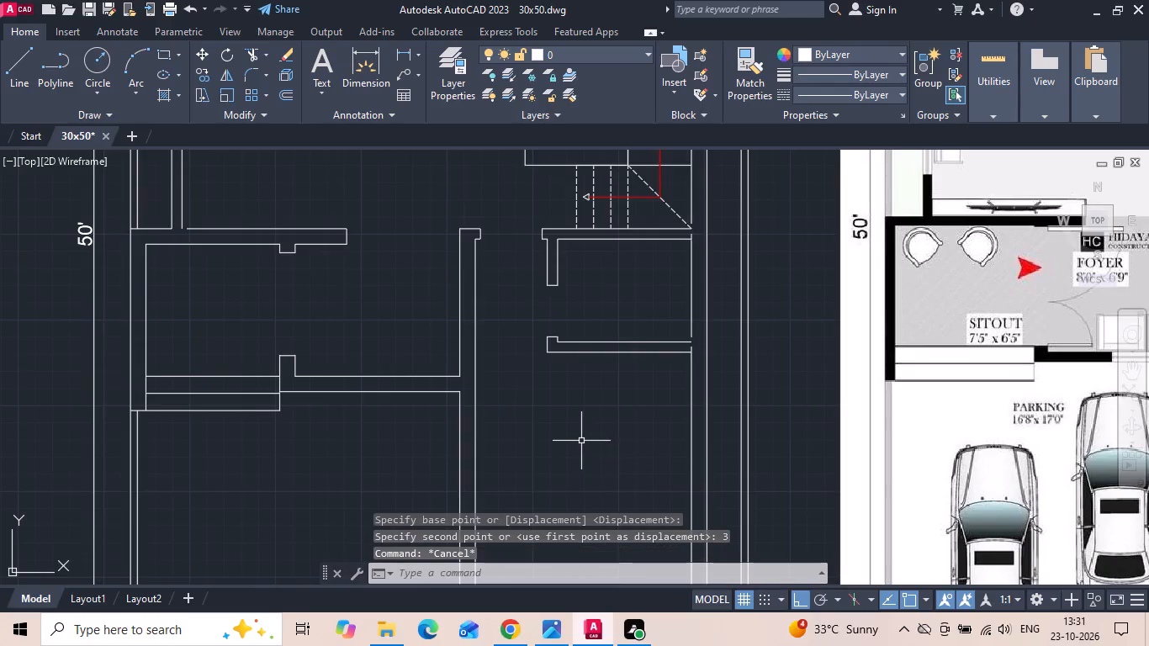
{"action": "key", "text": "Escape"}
Erase the original ground-floor plan's walls, stairs and leftover wall lines, keeping the boundary wall and its 30' and 50' dimensions.
{"action": "scroll", "coordinate": [583, 389], "scroll_direction": "down", "scroll_amount": 2}
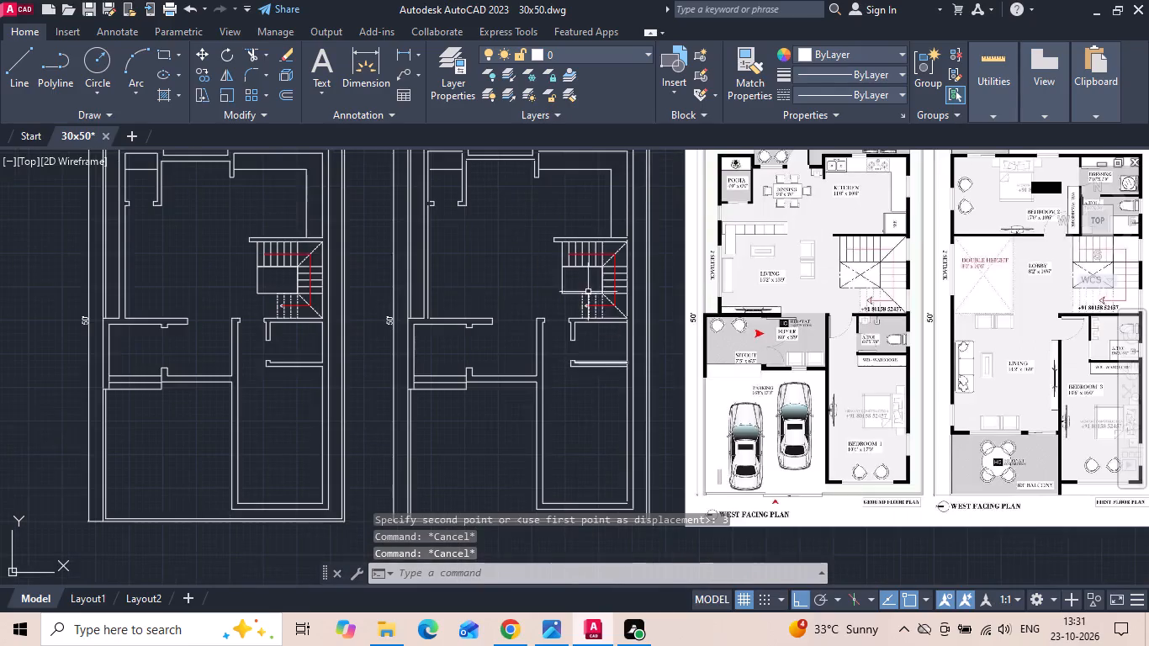
{"action": "scroll", "coordinate": [577, 304], "scroll_direction": "down", "scroll_amount": 1}
{"action": "scroll", "coordinate": [601, 210], "scroll_direction": "up", "scroll_amount": 2}
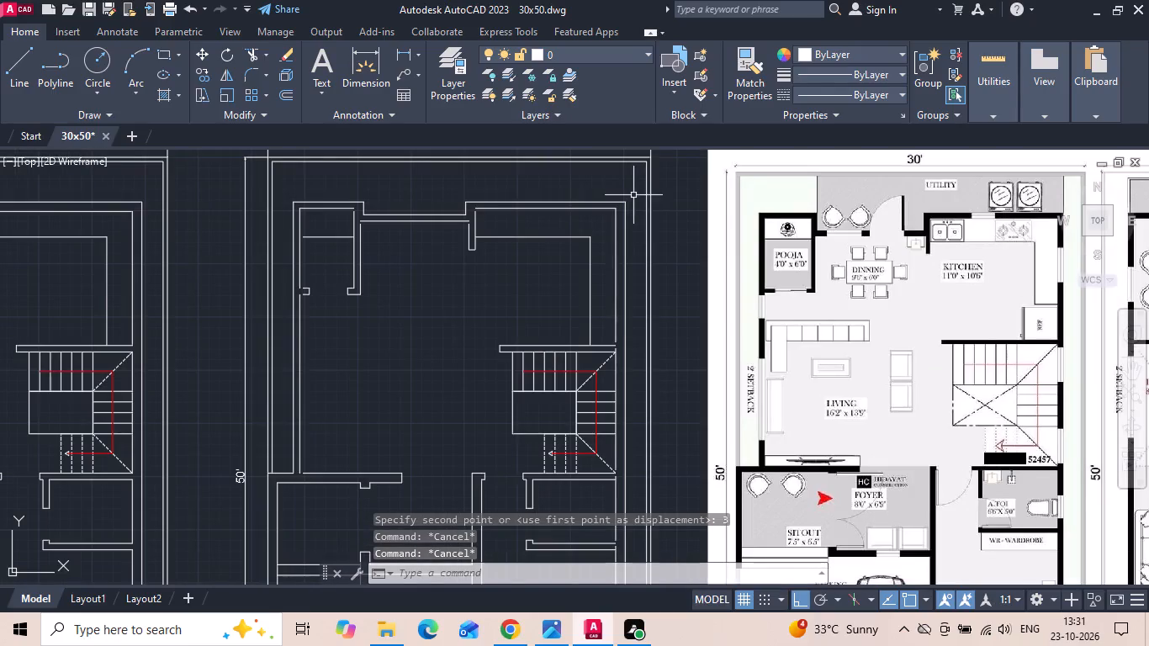
{"action": "left_click_drag", "start_coordinate": [636, 196], "coordinate": [634, 213]}
{"action": "middle_click_drag", "start_coordinate": [342, 463], "coordinate": [389, 352]}
{"action": "middle_click_drag", "start_coordinate": [343, 467], "coordinate": [350, 395]}
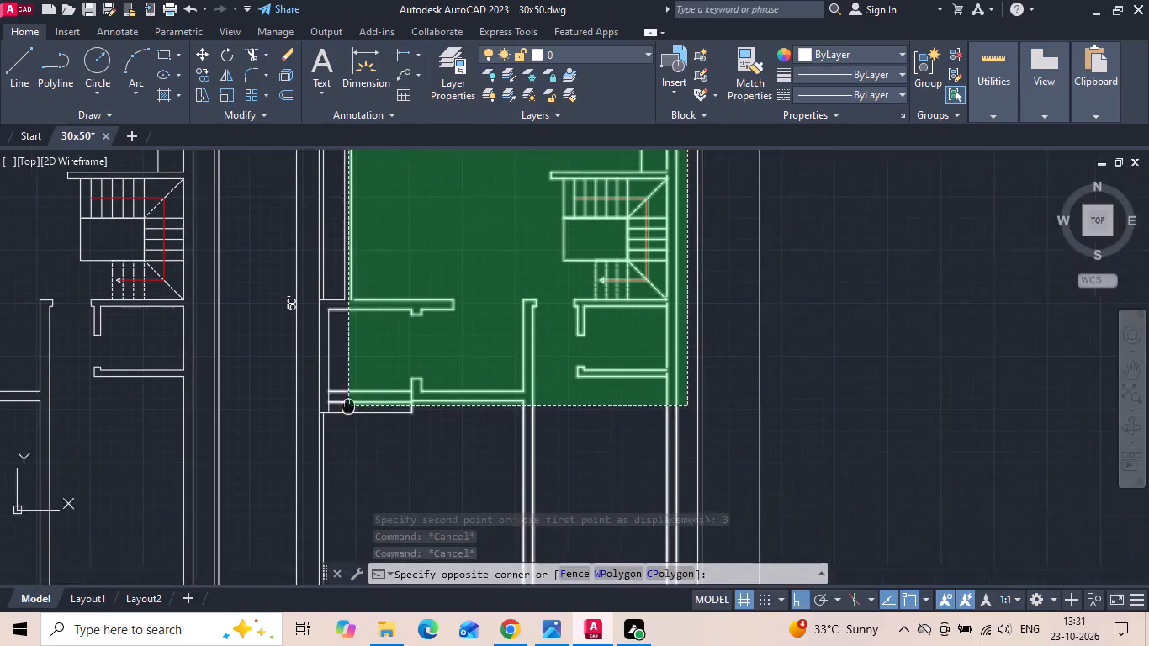
{"action": "middle_click_drag", "start_coordinate": [350, 395], "coordinate": [354, 384]}
{"action": "left_click", "coordinate": [346, 460]}
{"action": "key", "text": "Delete"}
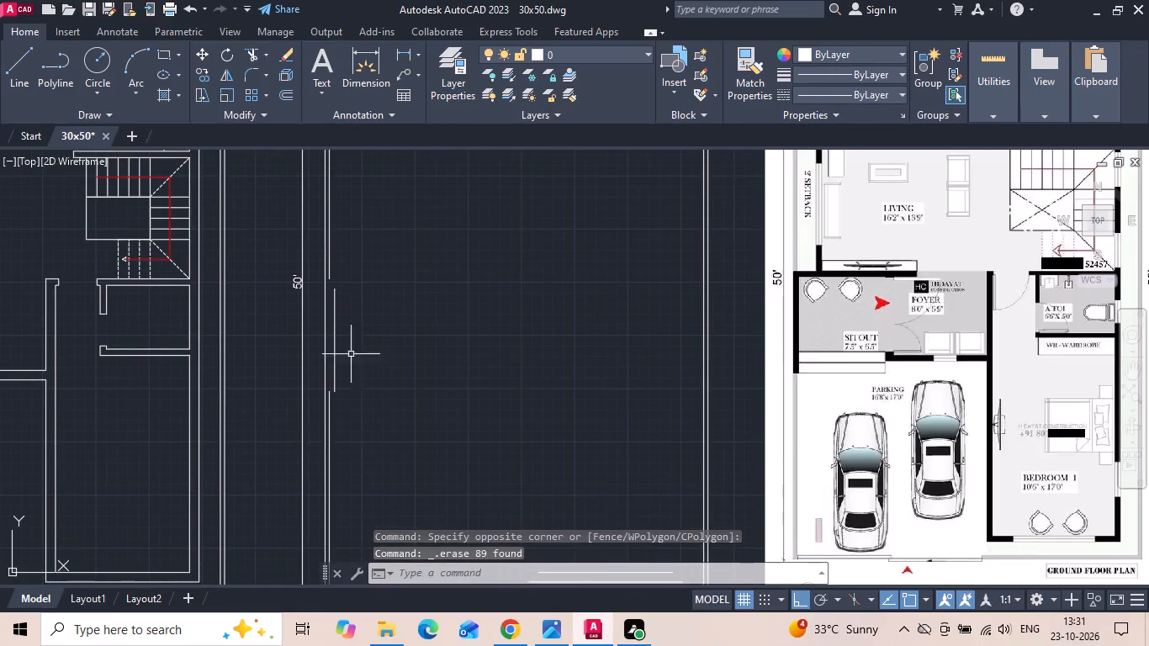
{"action": "left_click", "coordinate": [336, 318]}
{"action": "key", "text": "Delete"}
{"action": "scroll", "coordinate": [428, 252], "scroll_direction": "down", "scroll_amount": 1}
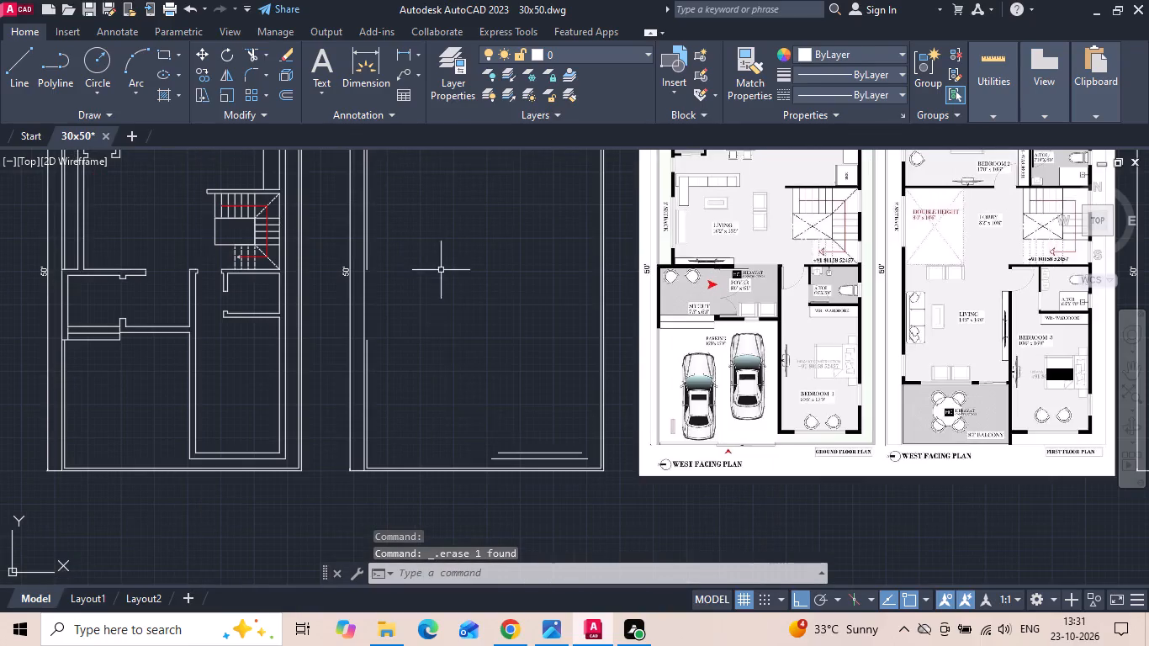
{"action": "left_click_drag", "start_coordinate": [516, 463], "coordinate": [508, 447]}
{"action": "left_click", "coordinate": [498, 426]}
{"action": "key", "text": "Delete"}
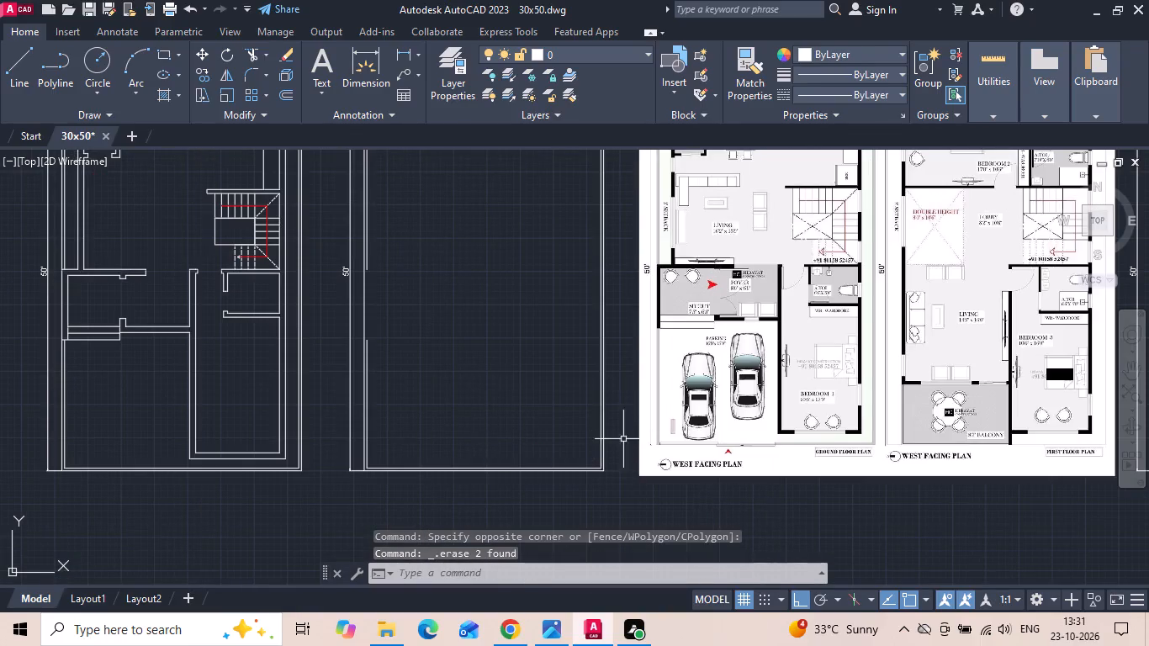
Offset the outer line of the cleared 30' by 50' boundary wall 2' inward.
{"action": "scroll", "coordinate": [616, 443], "scroll_direction": "down", "scroll_amount": 1}
{"action": "scroll", "coordinate": [463, 213], "scroll_direction": "up", "scroll_amount": 2}
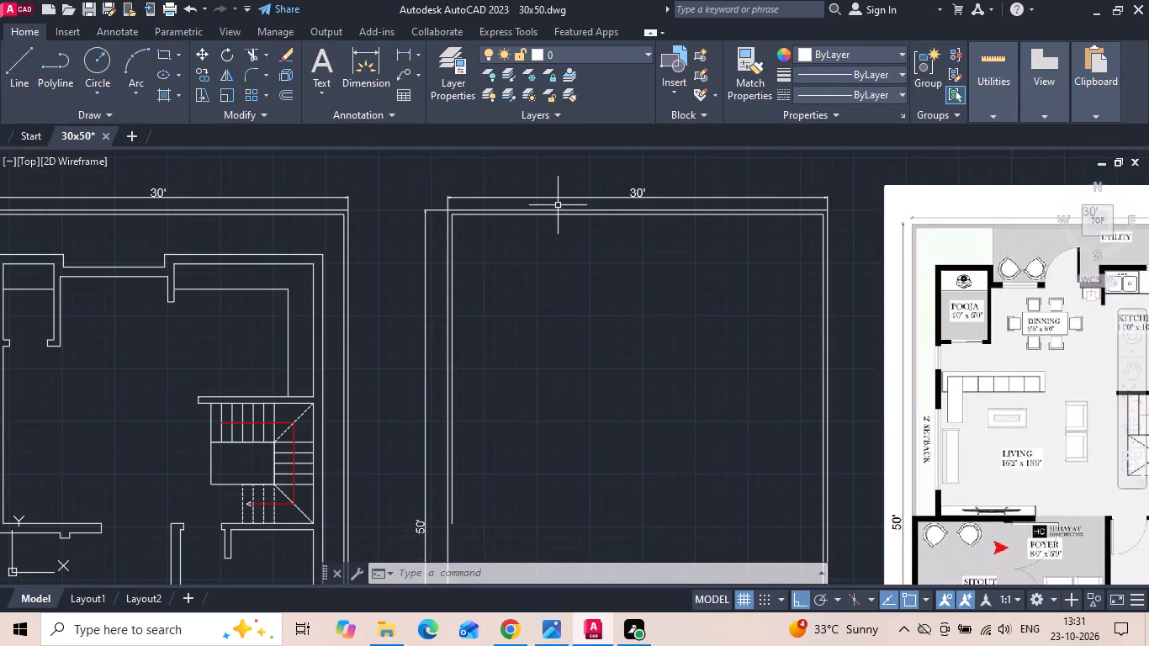
{"action": "key", "text": "o"}
{"action": "key", "text": "Escape"}
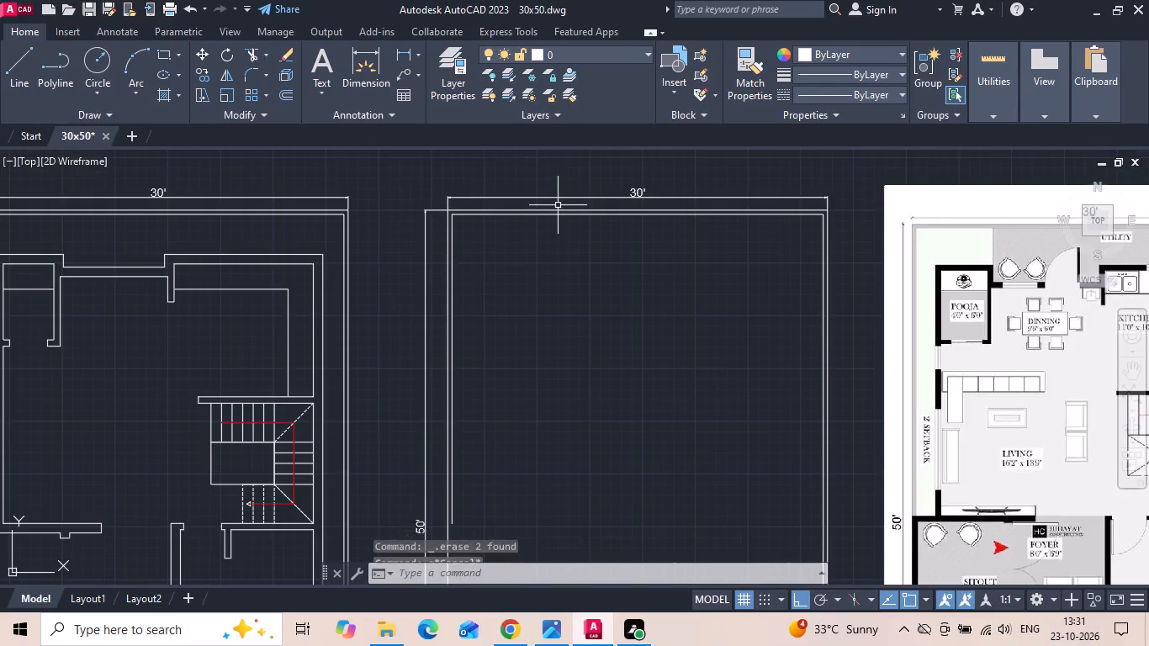
{"action": "type", "text": "o"}
{"action": "key", "text": "space"}
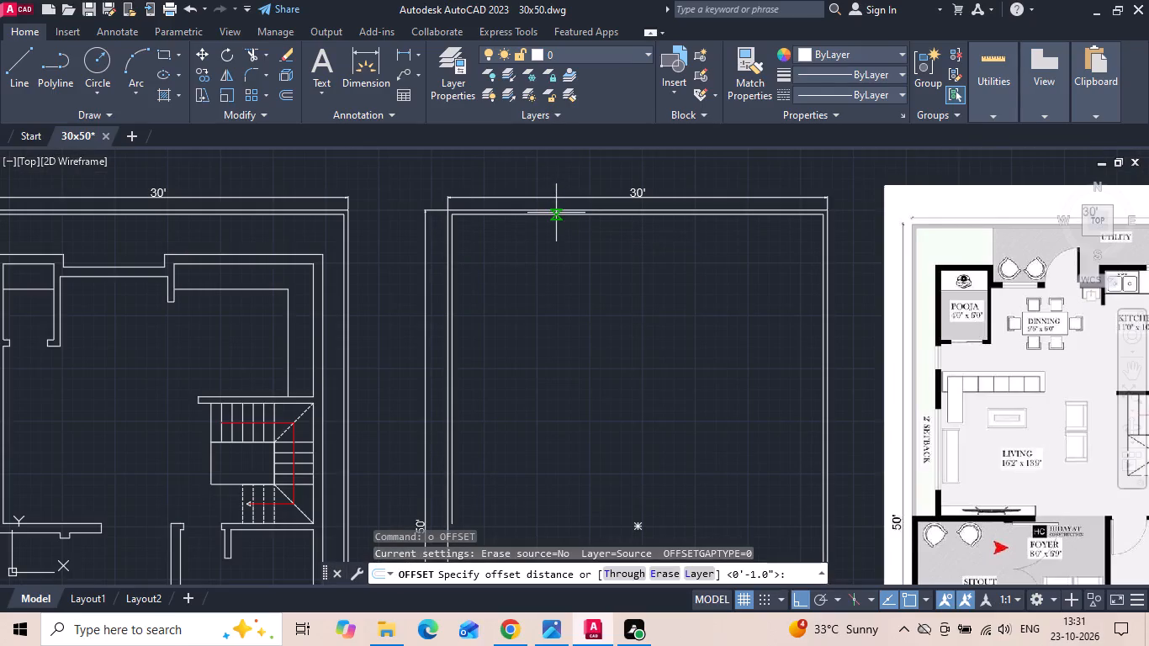
{"action": "type", "text": "2'"}
{"action": "key", "text": "Return"}
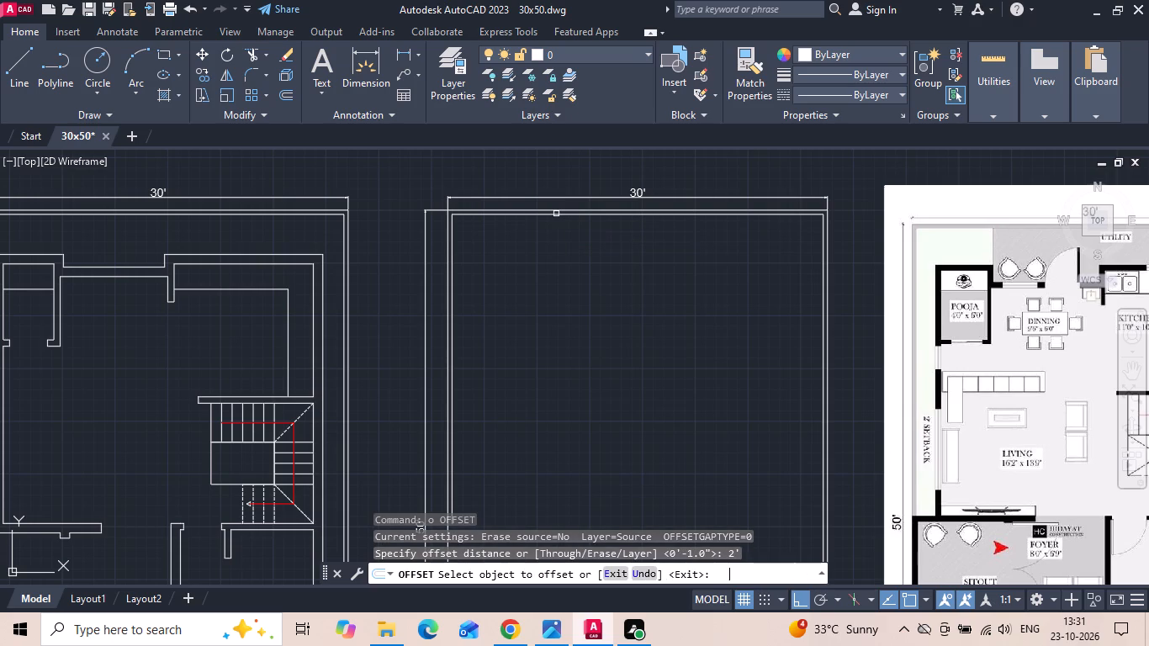
{"action": "left_click", "coordinate": [559, 209]}
{"action": "left_click", "coordinate": [568, 301]}
{"action": "key", "text": "Escape"}
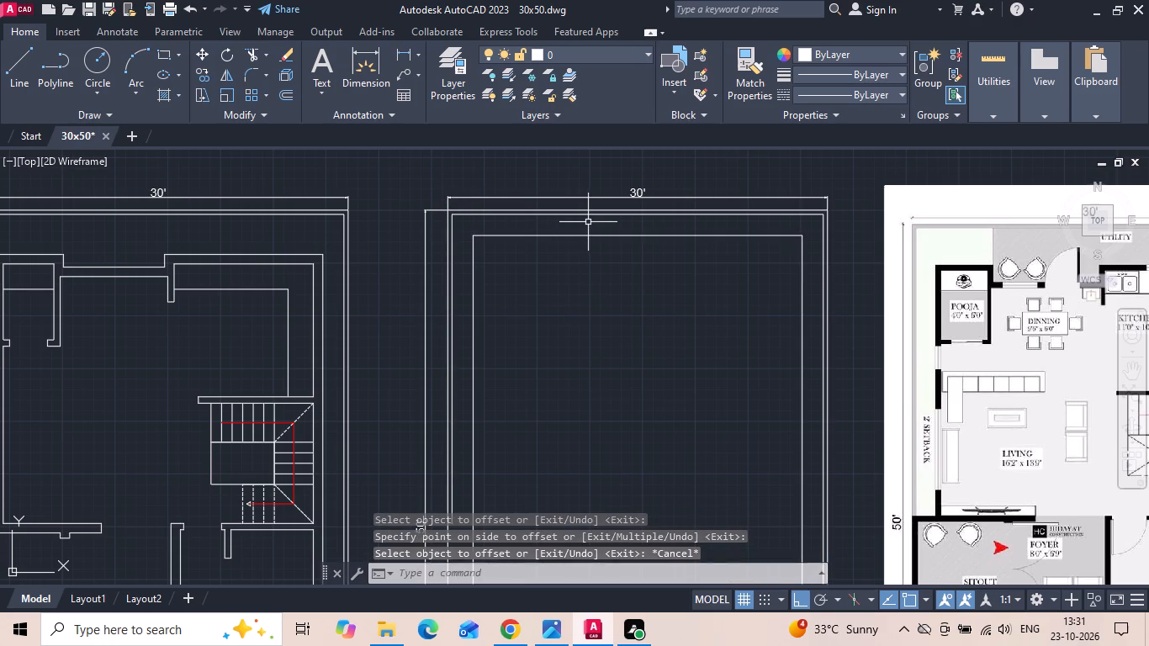
Explode the inner rectangle offset from the boundary wall into separate lines.
{"action": "key", "text": "x"}
{"action": "key", "text": "space"}
{"action": "left_click_drag", "start_coordinate": [589, 222], "coordinate": [578, 245]}
{"action": "left_click", "coordinate": [574, 251]}
{"action": "key", "text": "space"}
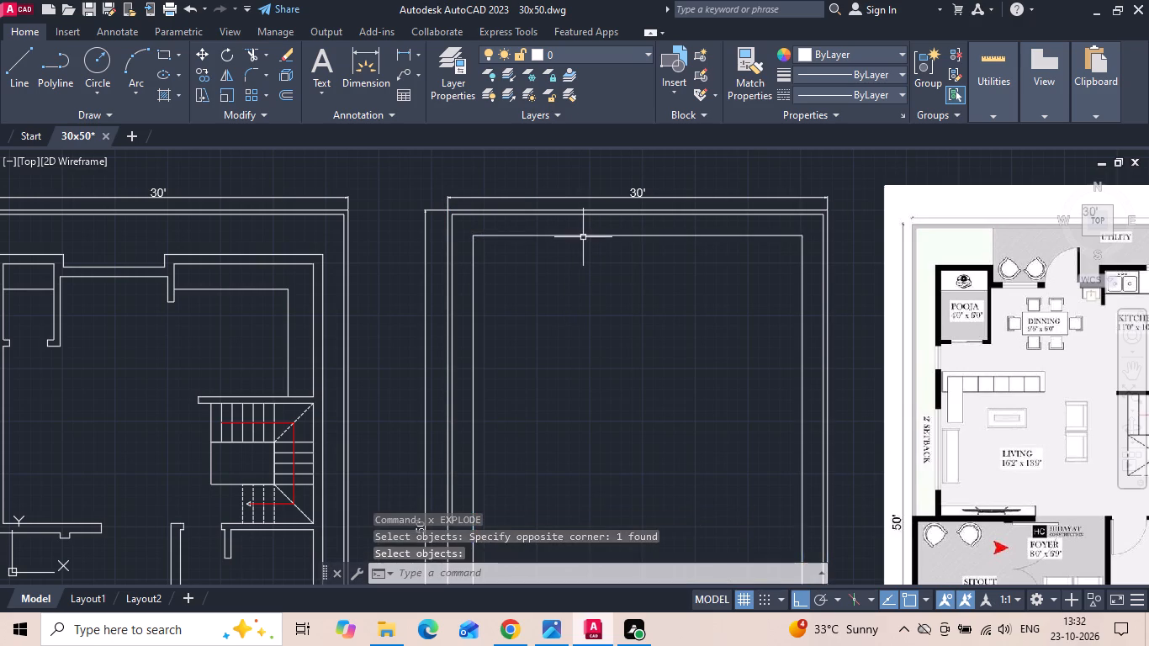
Move the top line of the exploded inner rectangle 1'6" down, away from the boundary wall.
{"action": "left_click", "coordinate": [583, 237]}
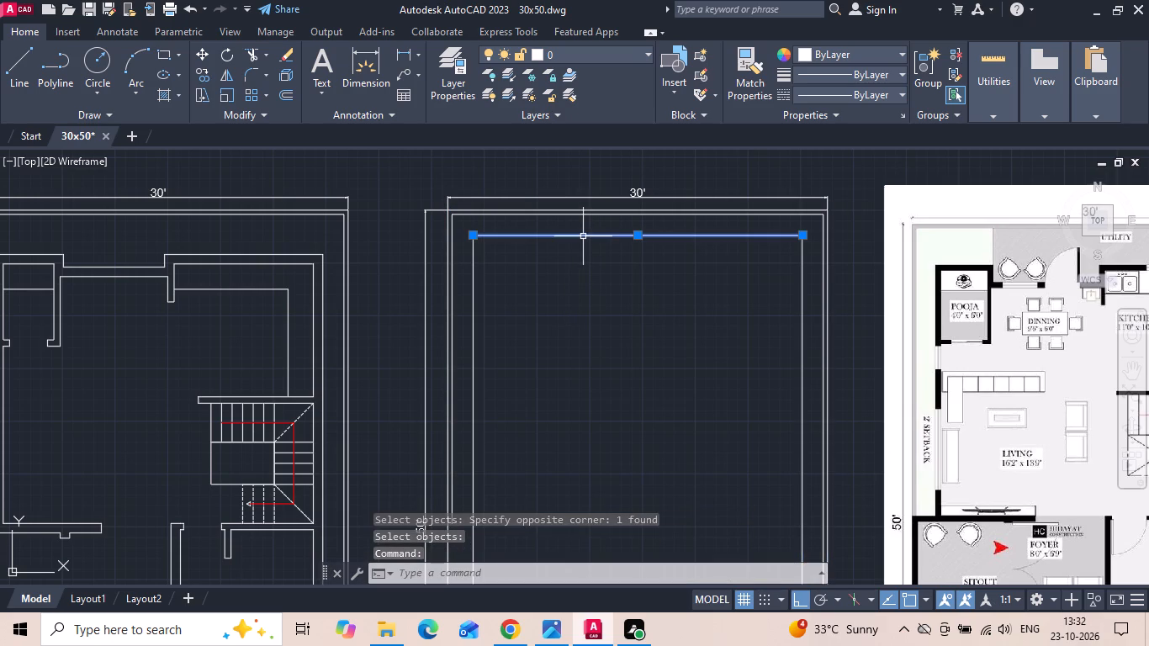
{"action": "right_click", "coordinate": [583, 236]}
{"action": "left_click", "coordinate": [619, 299]}
{"action": "left_click_drag", "start_coordinate": [610, 331], "coordinate": [614, 353]}
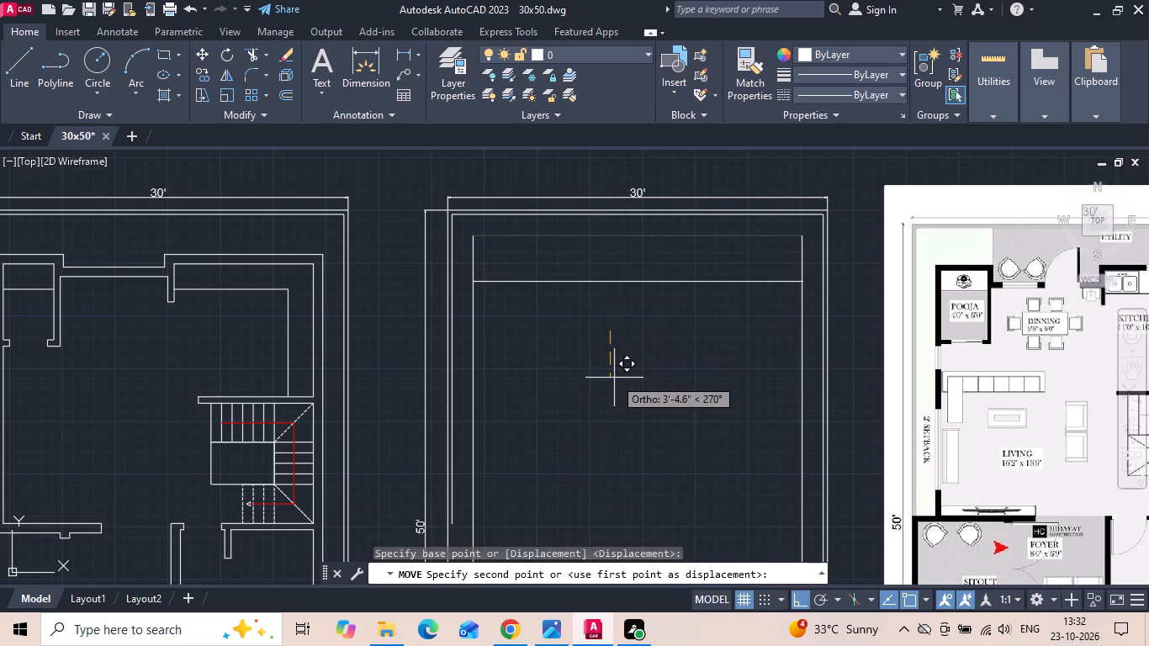
{"action": "key", "text": "1"}
{"action": "key", "text": "apostrophe"}
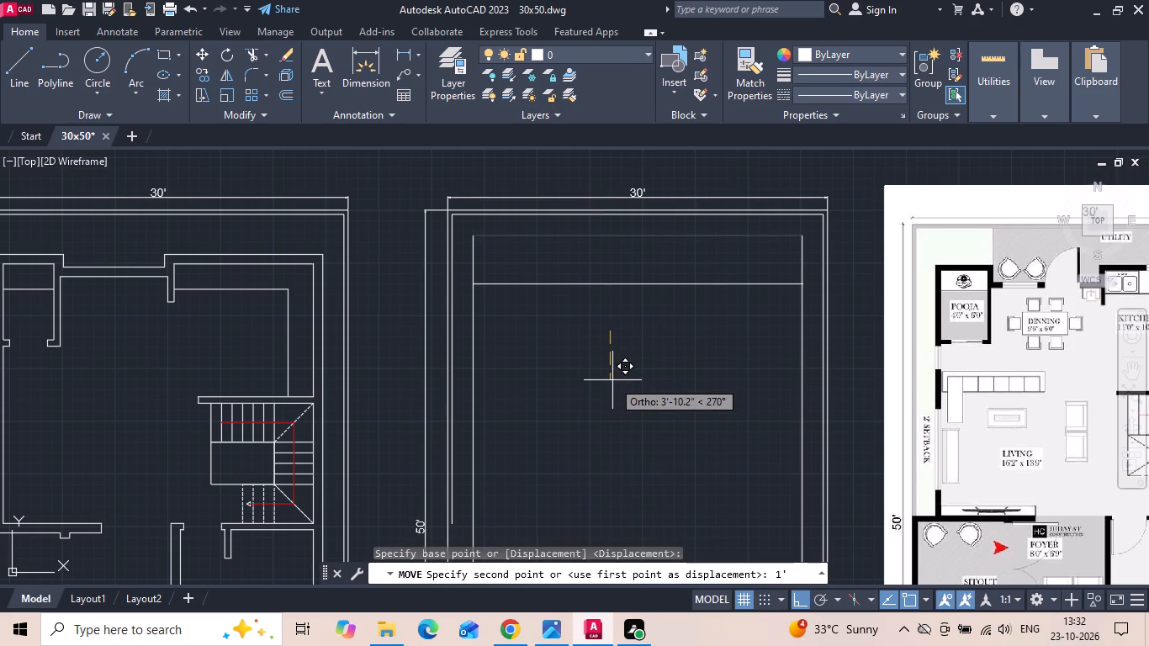
{"action": "type", "text": "6"}
{"action": "key", "text": "space"}
Fillet the two upper corners of the inner rectangle with radius 0 to join the moved top line with both side lines.
{"action": "key", "text": "f"}
{"action": "key", "text": "space"}
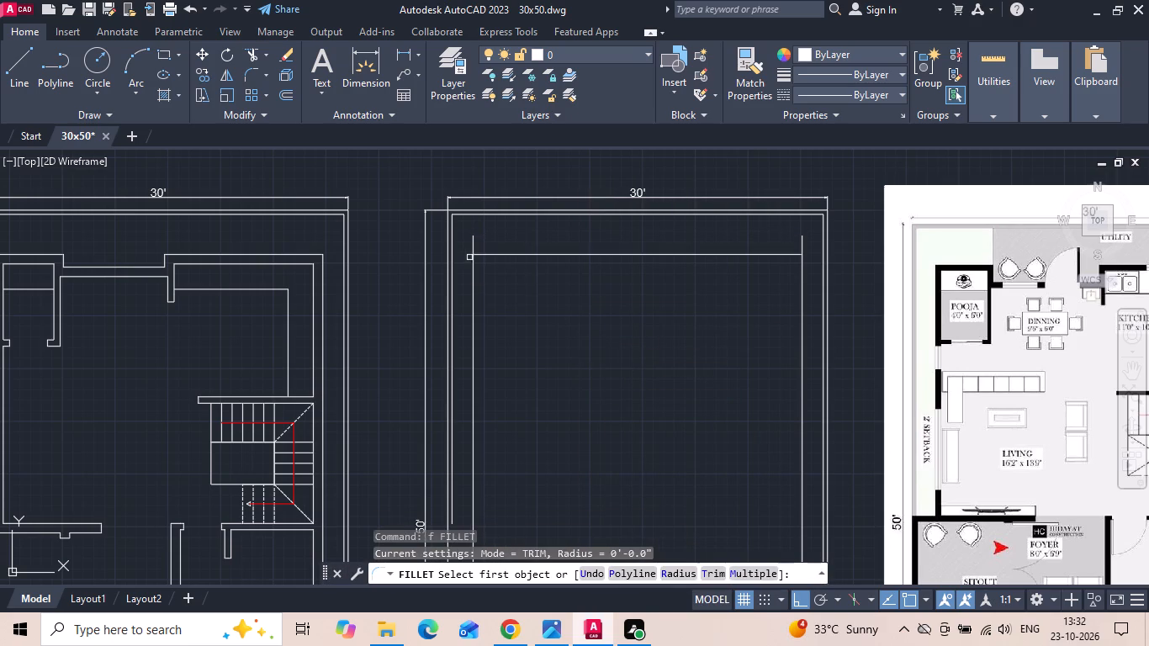
{"action": "left_click", "coordinate": [479, 256]}
{"action": "left_click", "coordinate": [474, 270]}
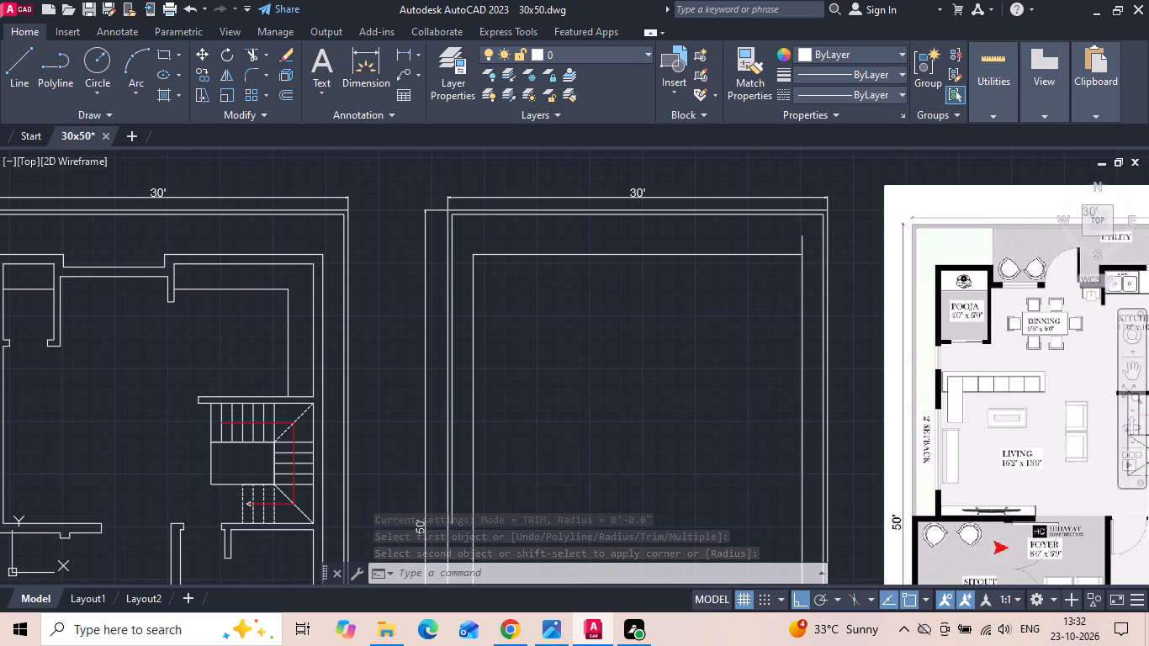
{"action": "key", "text": "space"}
{"action": "left_click", "coordinate": [763, 254]}
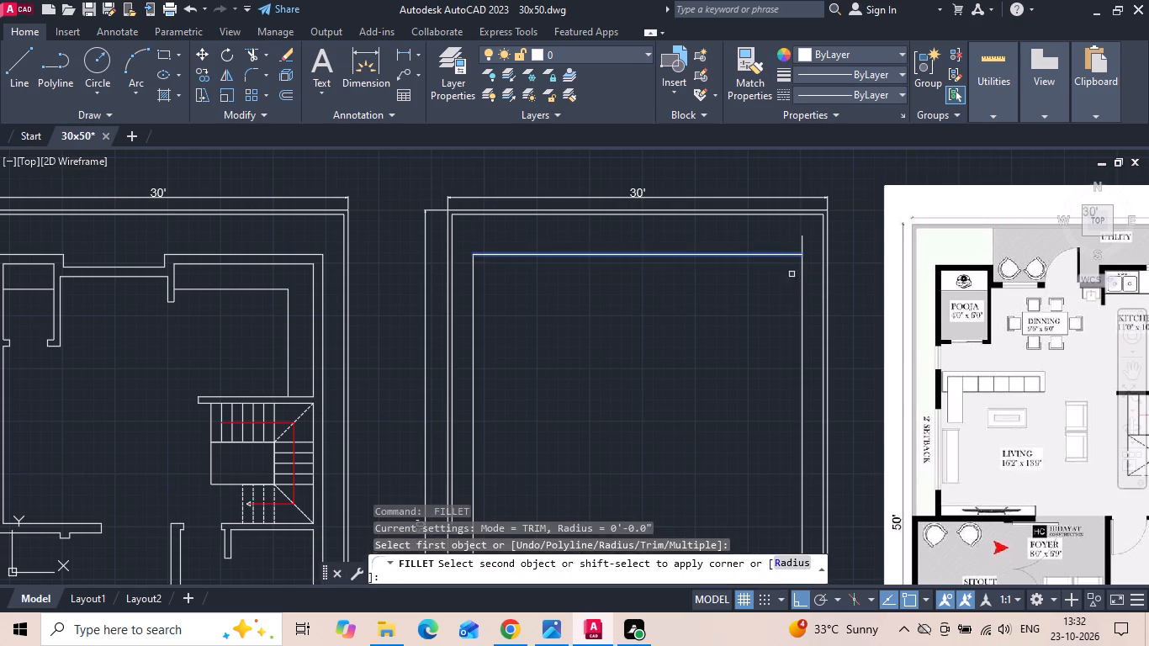
{"action": "left_click", "coordinate": [802, 283]}
{"action": "scroll", "coordinate": [634, 261], "scroll_direction": "down", "scroll_amount": 2}
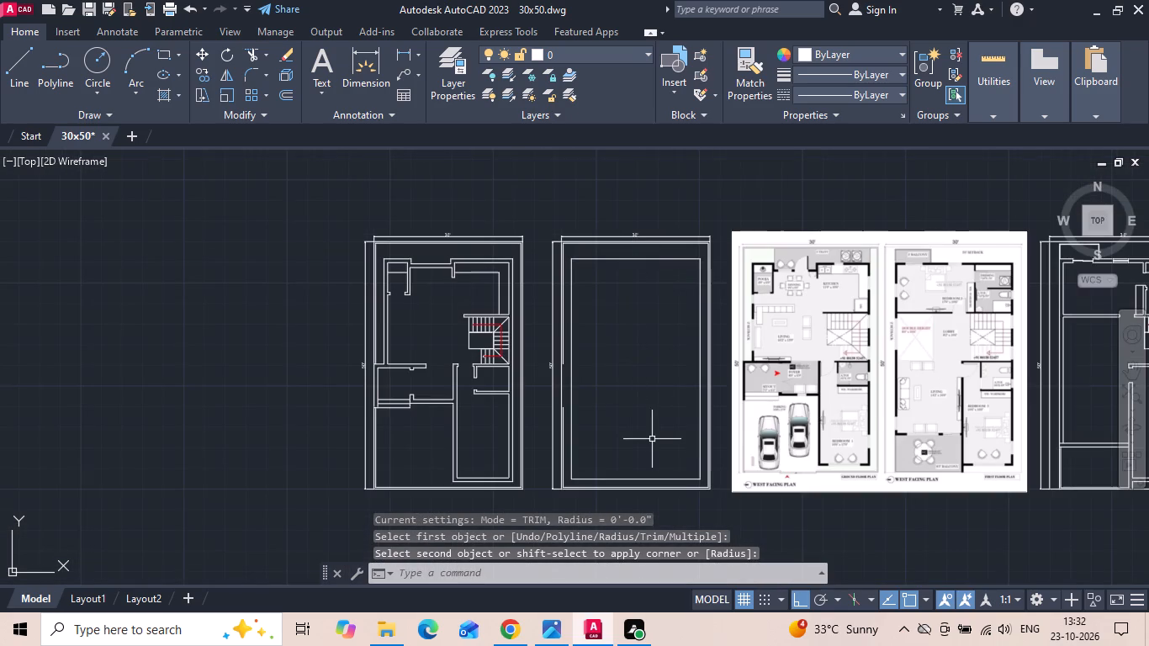
{"action": "scroll", "coordinate": [656, 460], "scroll_direction": "up", "scroll_amount": 1}
{"action": "key", "text": "Escape"}
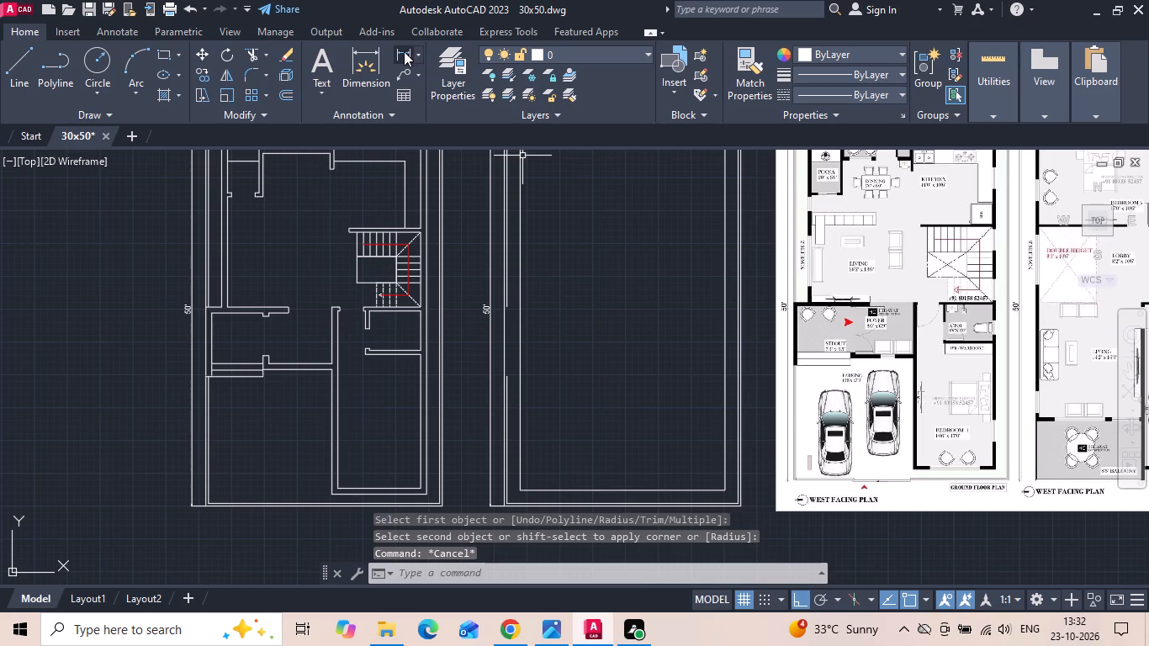
Measure the gap between the copied plan's bottom exterior wall and the outer boundary line.
{"action": "left_click", "coordinate": [404, 51]}
{"action": "middle_click_drag", "start_coordinate": [405, 363], "coordinate": [437, 267]}
{"action": "scroll", "coordinate": [384, 395], "scroll_direction": "up", "scroll_amount": 3}
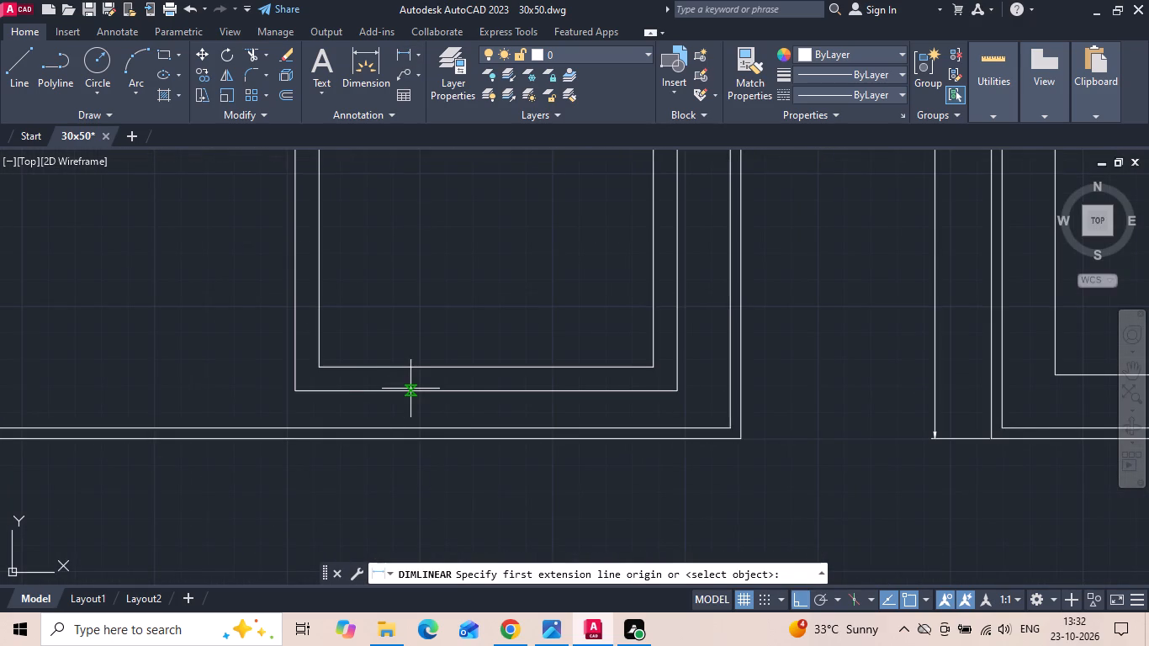
{"action": "left_click", "coordinate": [409, 389]}
{"action": "left_click", "coordinate": [409, 434]}
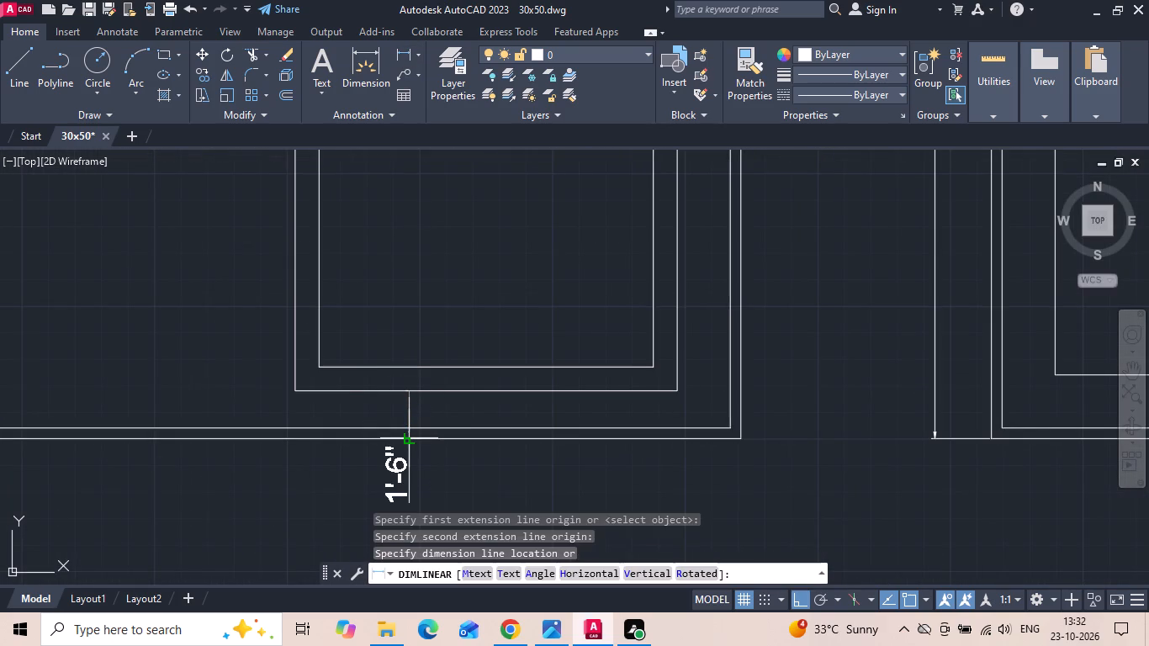
{"action": "key", "text": "Escape"}
Move the bottom line of the inner rectangle 6" down towards the boundary wall.
{"action": "scroll", "coordinate": [289, 320], "scroll_direction": "down", "scroll_amount": 2}
{"action": "scroll", "coordinate": [764, 338], "scroll_direction": "up", "scroll_amount": 1}
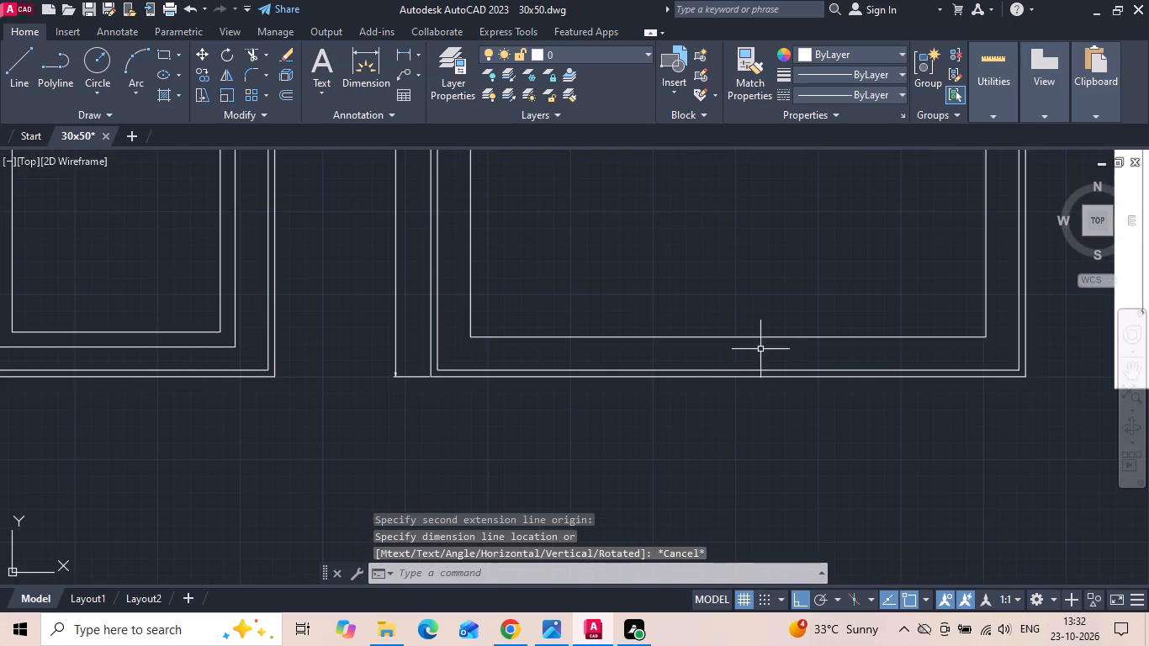
{"action": "left_click_drag", "start_coordinate": [739, 366], "coordinate": [727, 340]}
{"action": "left_click", "coordinate": [710, 304]}
{"action": "right_click", "coordinate": [709, 296]}
{"action": "left_click", "coordinate": [765, 300]}
{"action": "left_click_drag", "start_coordinate": [750, 241], "coordinate": [750, 262]}
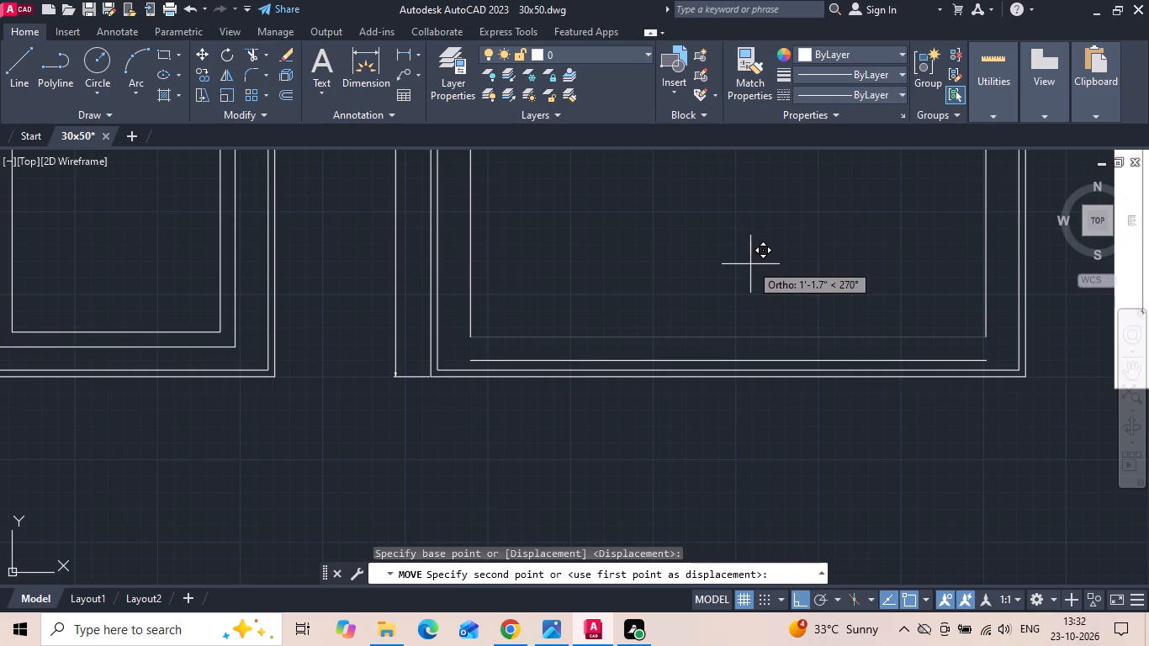
{"action": "type", "text": "6"}
{"action": "key", "text": "space"}
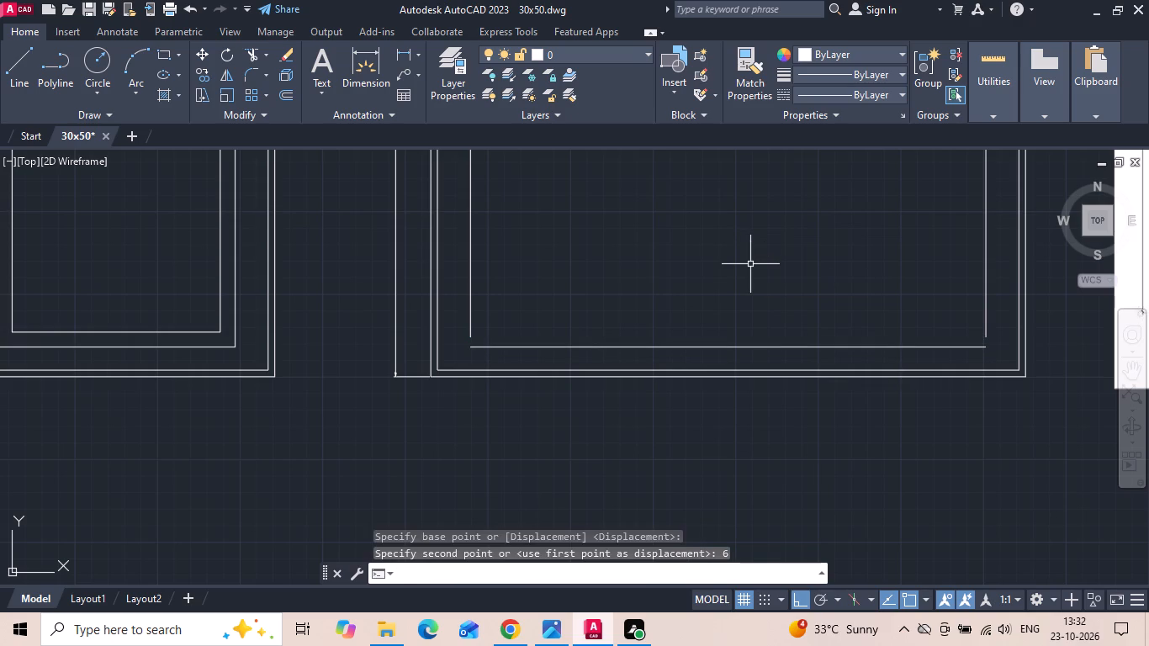
Fillet the two lower corners of the inner rectangle with radius 0 to join the moved bottom line with the side lines.
{"action": "key", "text": "f"}
{"action": "key", "text": "space"}
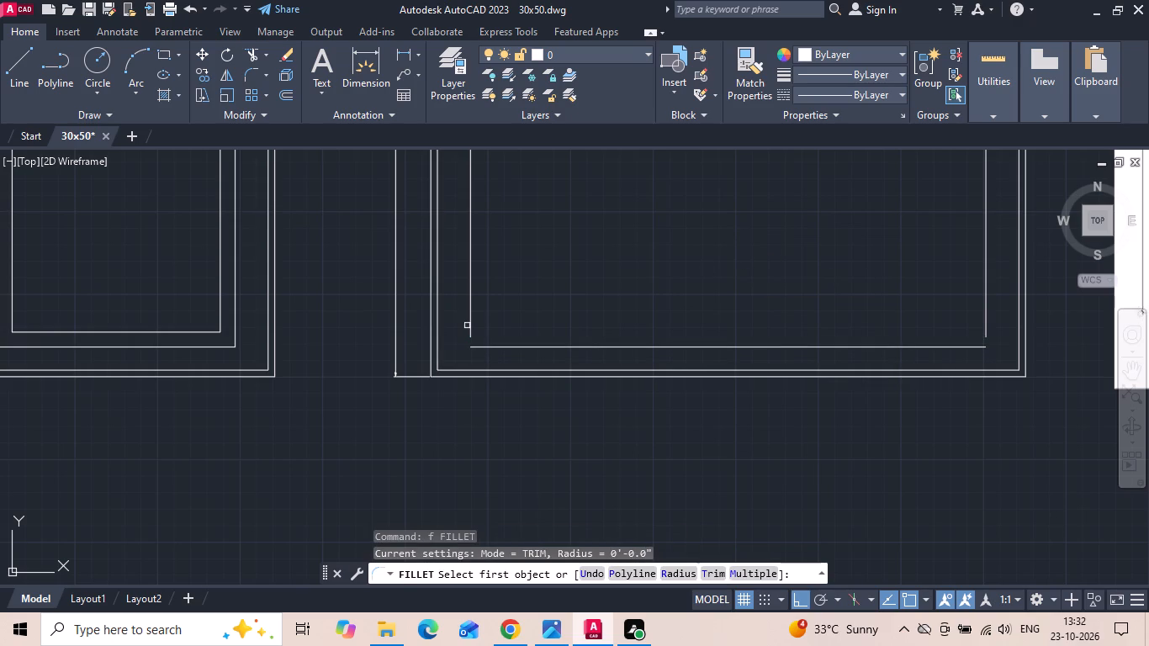
{"action": "left_click", "coordinate": [467, 326]}
{"action": "left_click", "coordinate": [470, 329]}
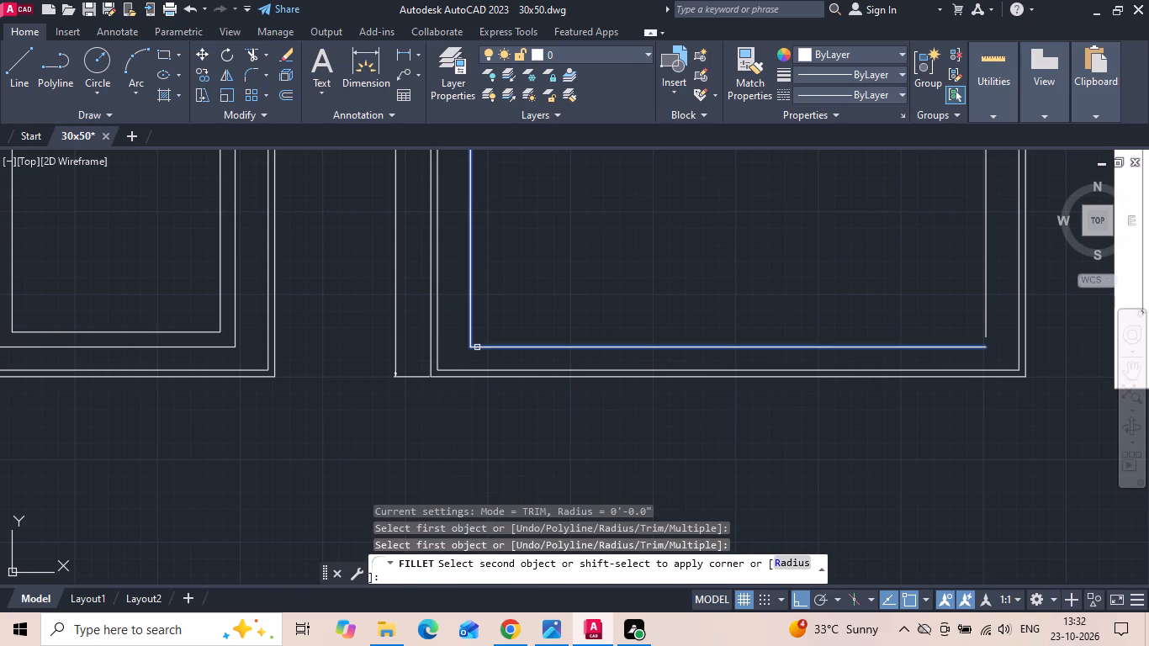
{"action": "left_click", "coordinate": [477, 347]}
{"action": "key", "text": "space"}
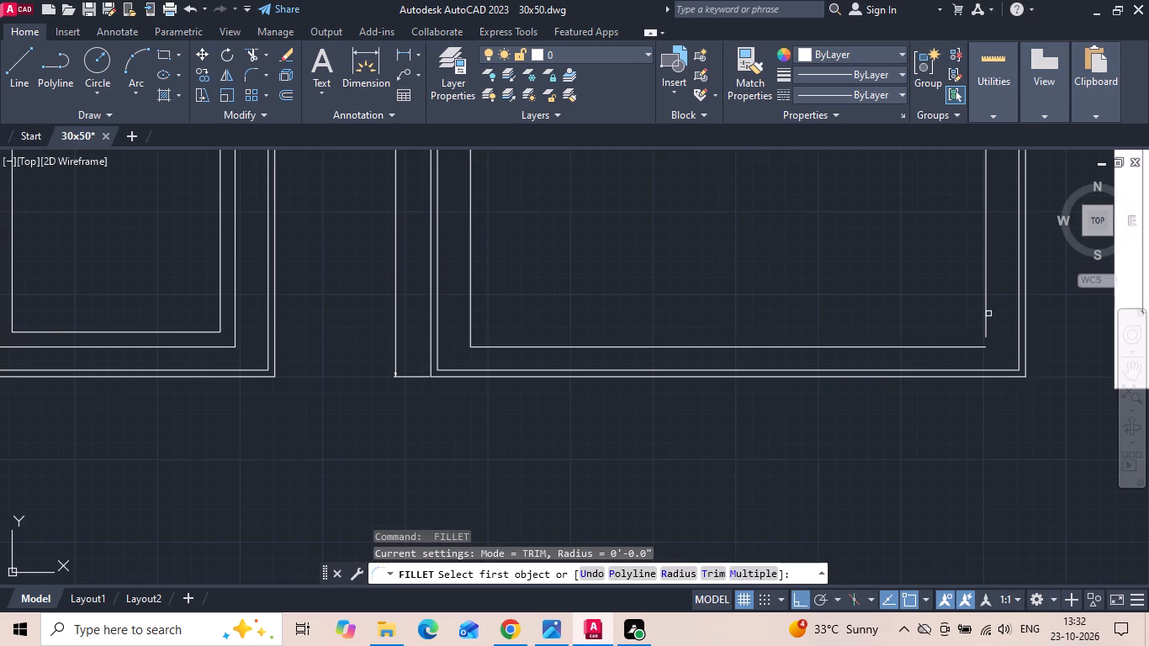
{"action": "left_click", "coordinate": [988, 314]}
{"action": "left_click", "coordinate": [967, 347]}
{"action": "scroll", "coordinate": [720, 414], "scroll_direction": "down", "scroll_amount": 3}
{"action": "key", "text": "Escape"}
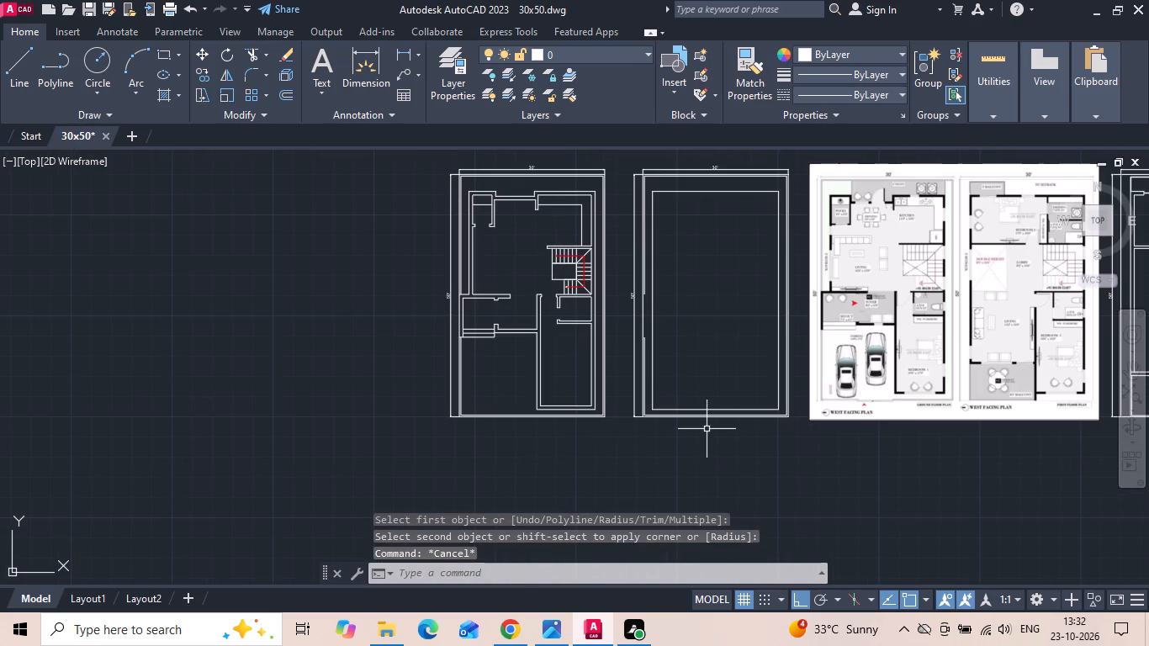
Offset all four lines of the inner rectangle 6" inward as the inner faces of the exterior walls.
{"action": "key", "text": "o"}
{"action": "key", "text": "space"}
{"action": "key", "text": "6"}
{"action": "key", "text": "space"}
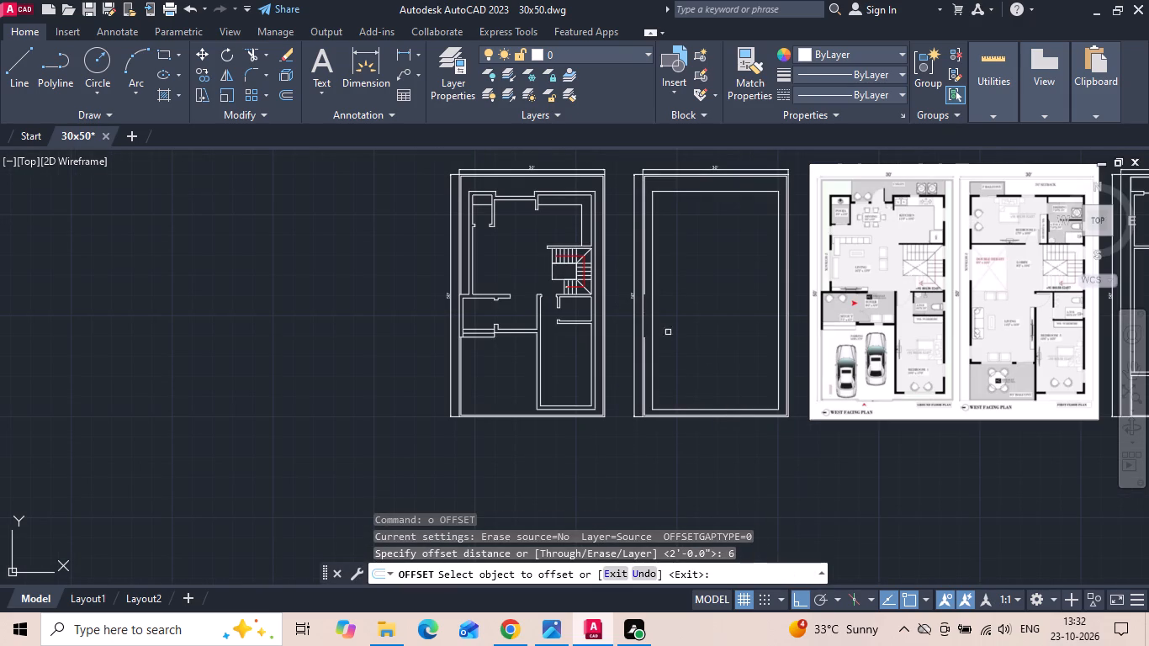
{"action": "left_click_drag", "start_coordinate": [654, 308], "coordinate": [671, 278]}
{"action": "left_click", "coordinate": [680, 267]}
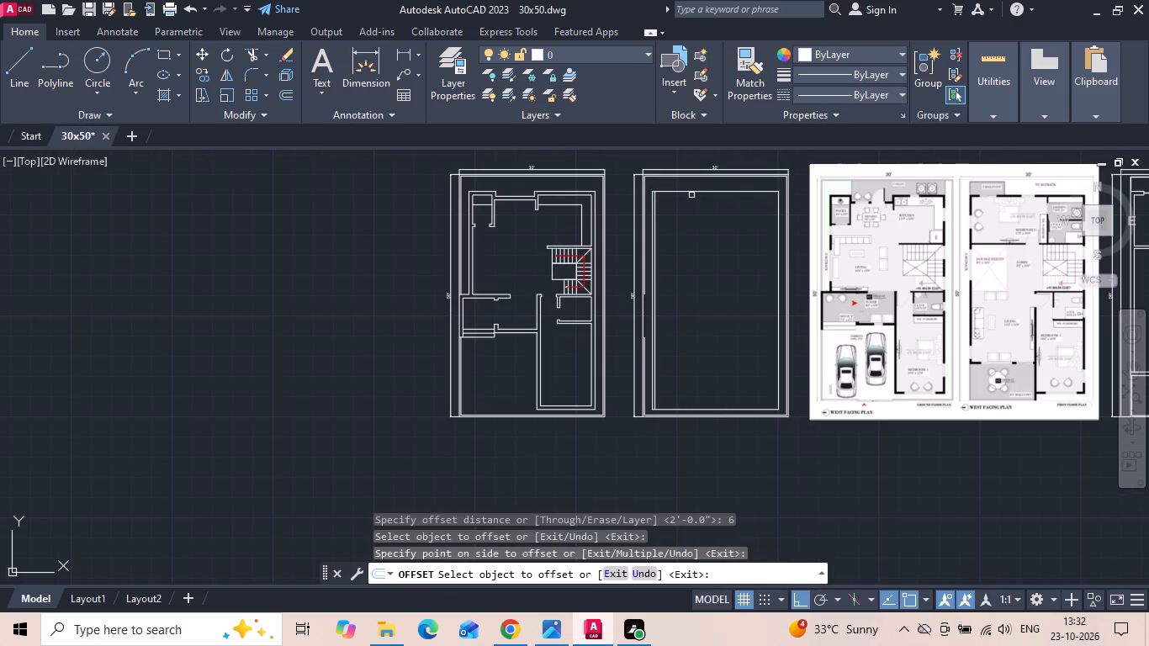
{"action": "left_click", "coordinate": [692, 193]}
{"action": "left_click", "coordinate": [687, 225]}
{"action": "left_click", "coordinate": [776, 244]}
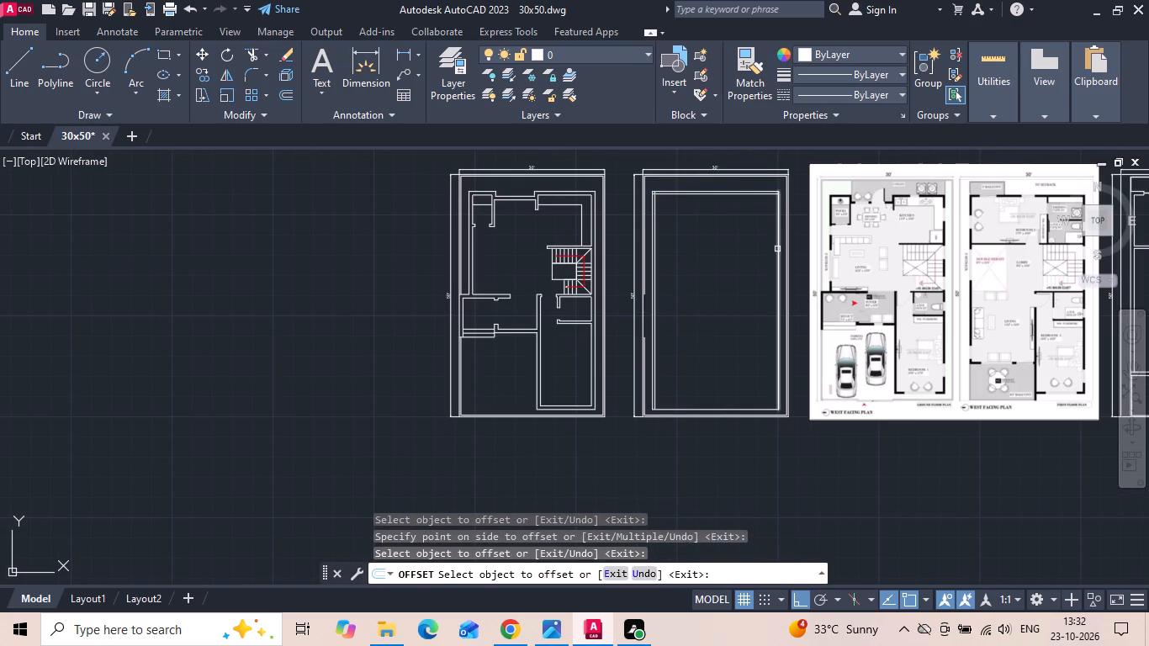
{"action": "left_click_drag", "start_coordinate": [777, 251], "coordinate": [750, 255]}
{"action": "left_click", "coordinate": [731, 258]}
{"action": "left_click_drag", "start_coordinate": [717, 410], "coordinate": [719, 390]}
{"action": "left_click", "coordinate": [719, 375]}
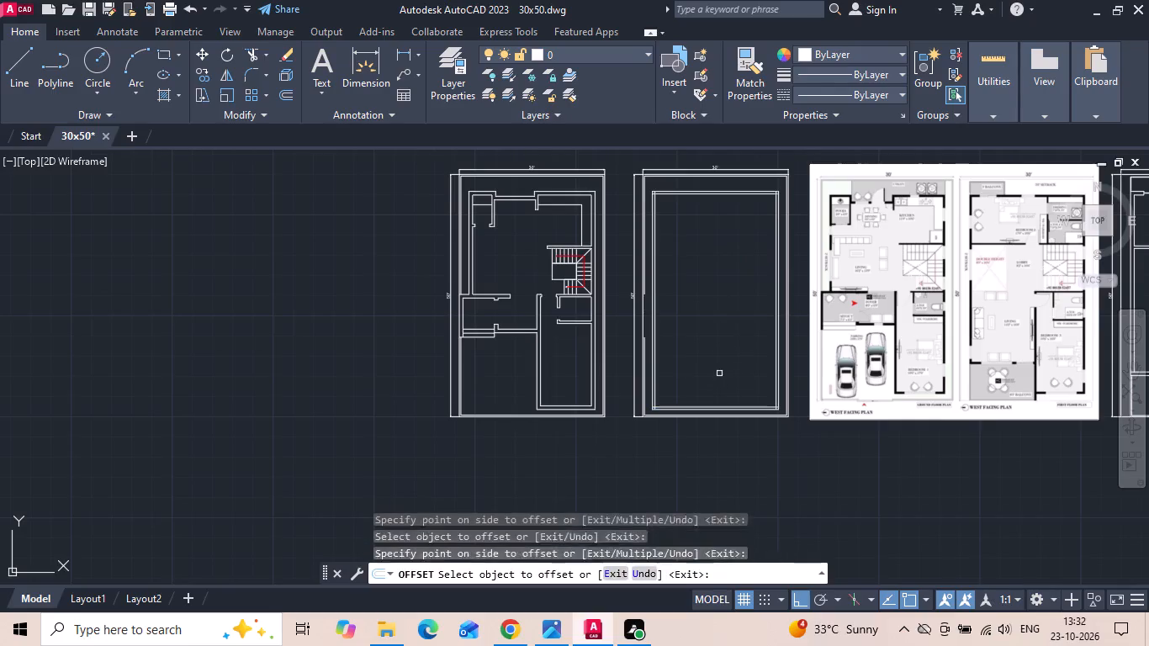
{"action": "key", "text": "Escape"}
Offset the inner face of the right exterior wall 10'6" to the left for the width of Bedroom 1.
{"action": "scroll", "coordinate": [907, 372], "scroll_direction": "up", "scroll_amount": 3}
{"action": "middle_click", "coordinate": [899, 365]}
{"action": "type", "text": "o"}
{"action": "key", "text": "space"}
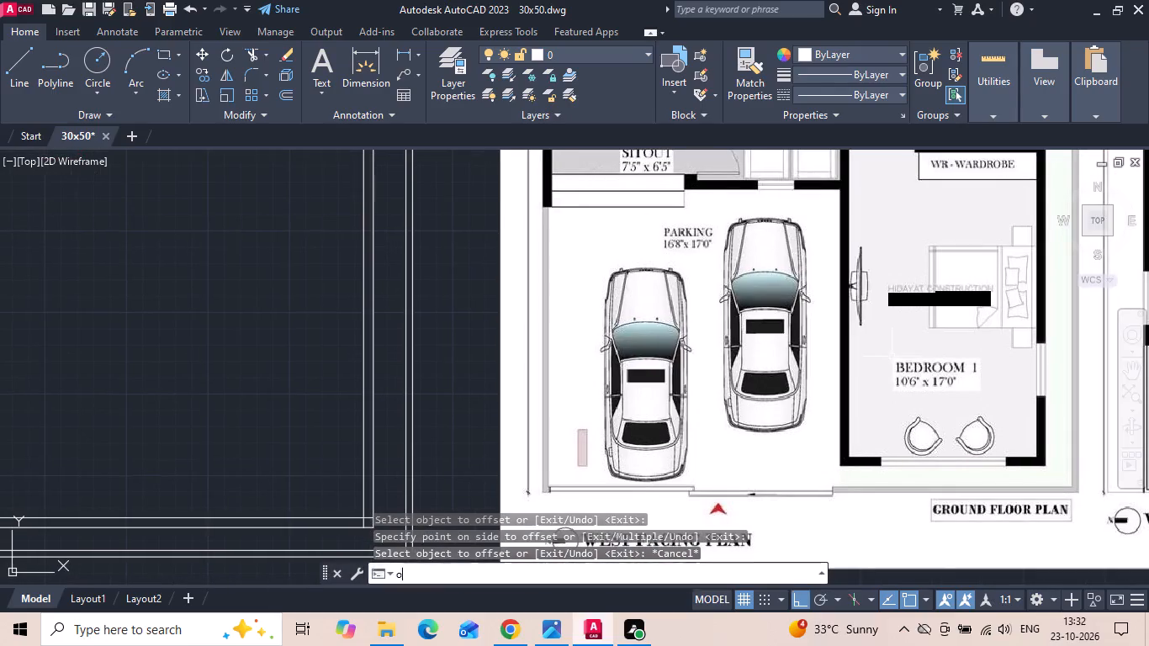
{"action": "key", "text": "1"}
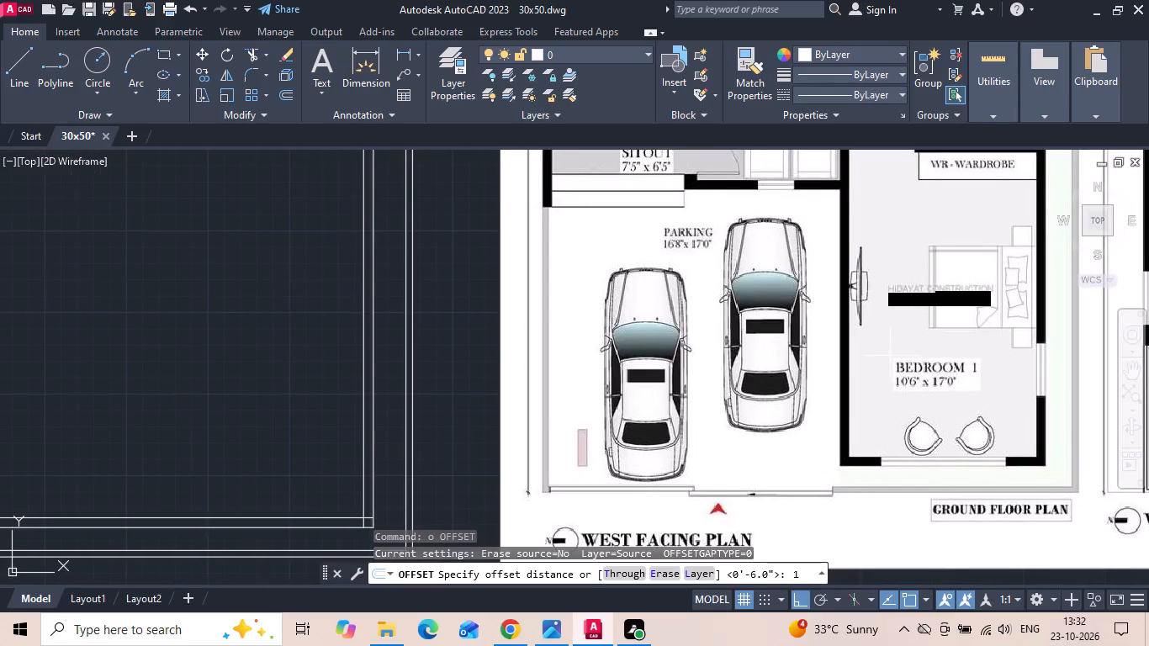
{"action": "key", "text": "0"}
{"action": "key", "text": "apostrophe"}
{"action": "type", "text": "6"}
{"action": "key", "text": "space"}
{"action": "scroll", "coordinate": [815, 283], "scroll_direction": "down", "scroll_amount": 1}
{"action": "left_click_drag", "start_coordinate": [533, 362], "coordinate": [524, 364]}
{"action": "left_click", "coordinate": [446, 372]}
{"action": "middle_click_drag", "start_coordinate": [508, 352], "coordinate": [568, 352]}
{"action": "key", "text": "Escape"}
Offset the new vertical bedroom wall line 6" to the left as the wall's second face.
{"action": "type", "text": "o"}
{"action": "key", "text": "space"}
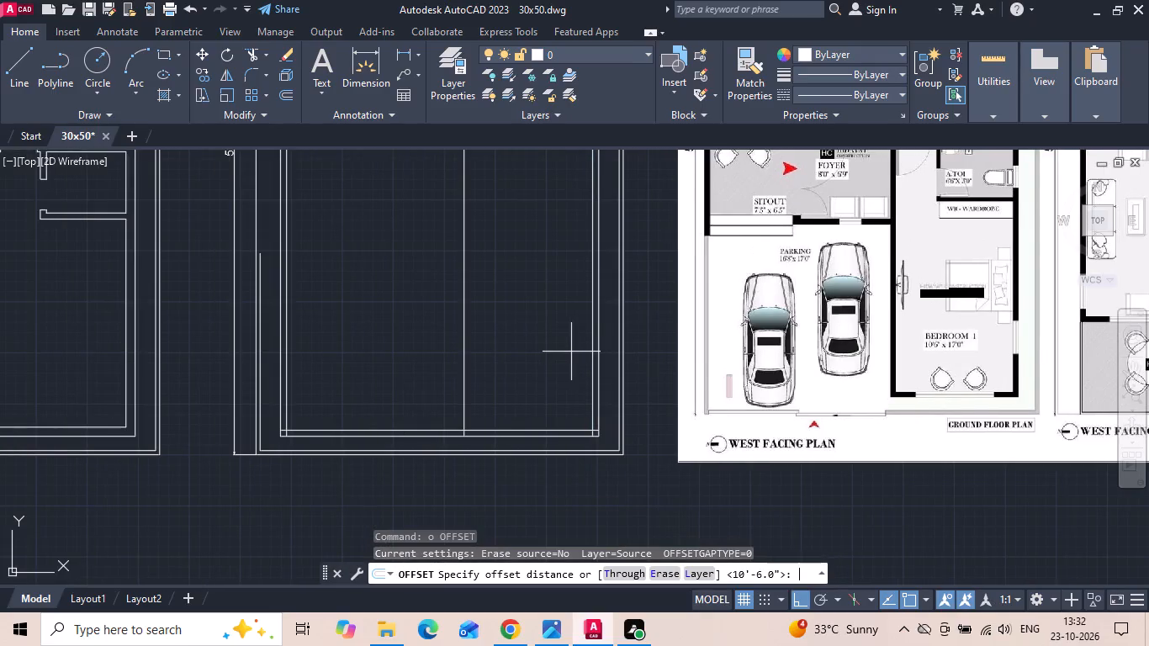
{"action": "type", "text": "6"}
{"action": "key", "text": "space"}
{"action": "left_click_drag", "start_coordinate": [465, 372], "coordinate": [444, 372]}
{"action": "left_click", "coordinate": [385, 373]}
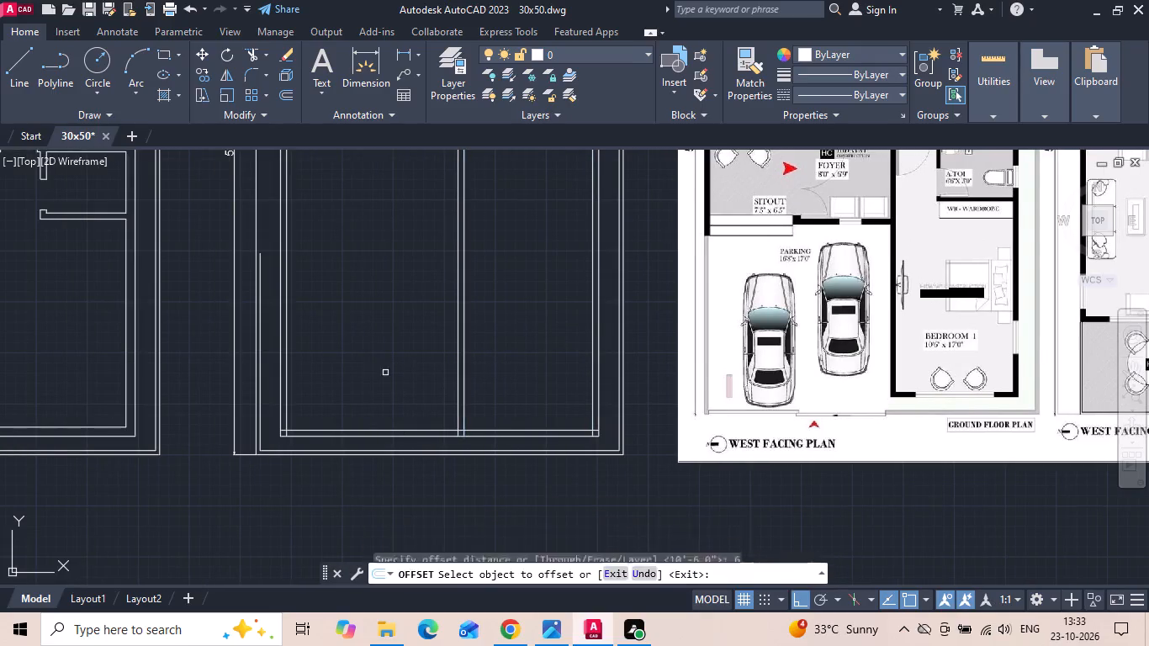
{"action": "key", "text": "Escape"}
Offset the inner face of the bottom exterior wall 17' upward for the length of Bedroom 1.
{"action": "key", "text": "o"}
{"action": "key", "text": "space"}
{"action": "key", "text": "1"}
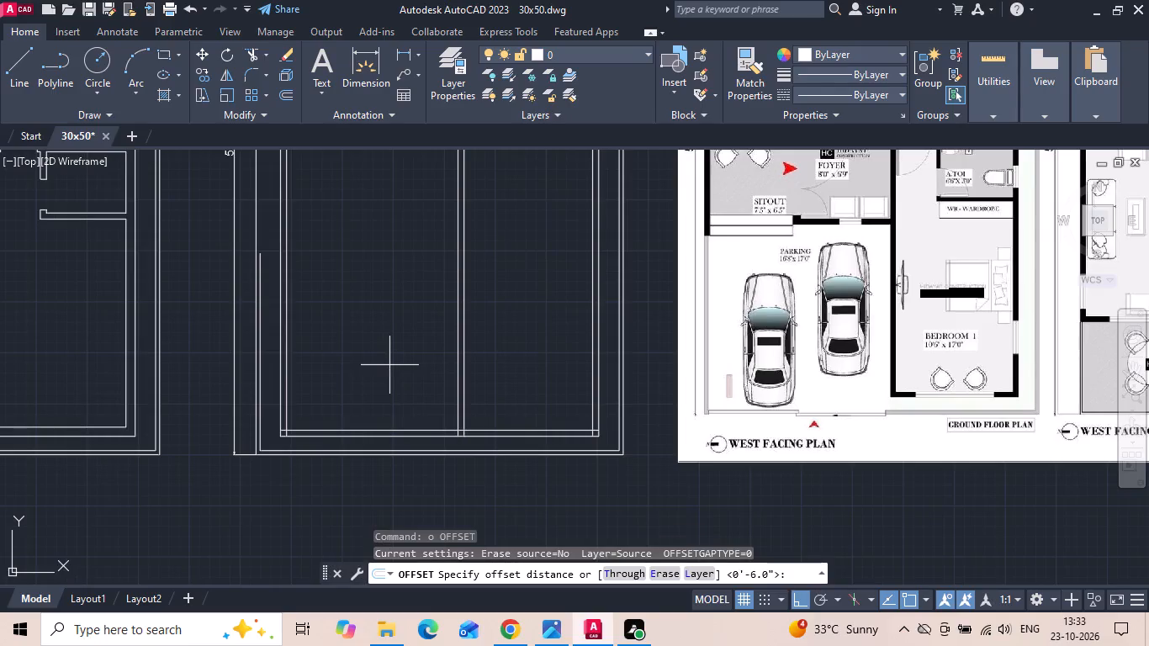
{"action": "key", "text": "7"}
{"action": "key", "text": "apostrophe"}
{"action": "key", "text": "Return"}
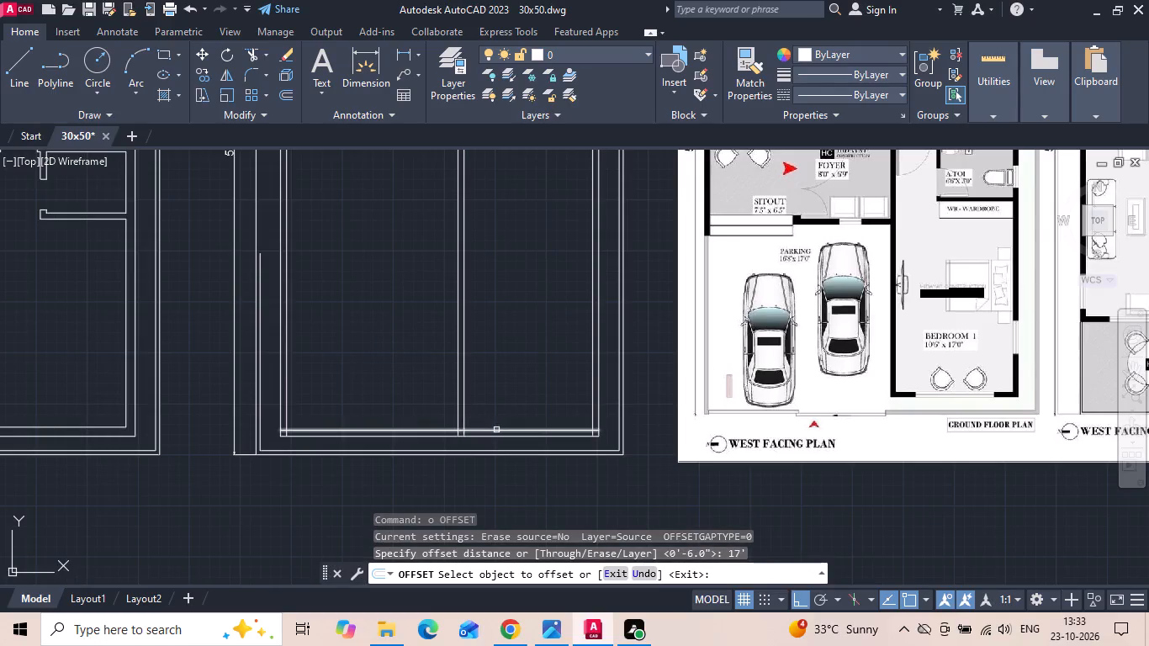
{"action": "left_click_drag", "start_coordinate": [496, 430], "coordinate": [505, 414]}
{"action": "left_click", "coordinate": [530, 365]}
{"action": "key", "text": "Escape"}
Offset the horizontal line at the top of Bedroom 1 4" upward as the wall's second face.
{"action": "type", "text": "o"}
{"action": "key", "text": "space"}
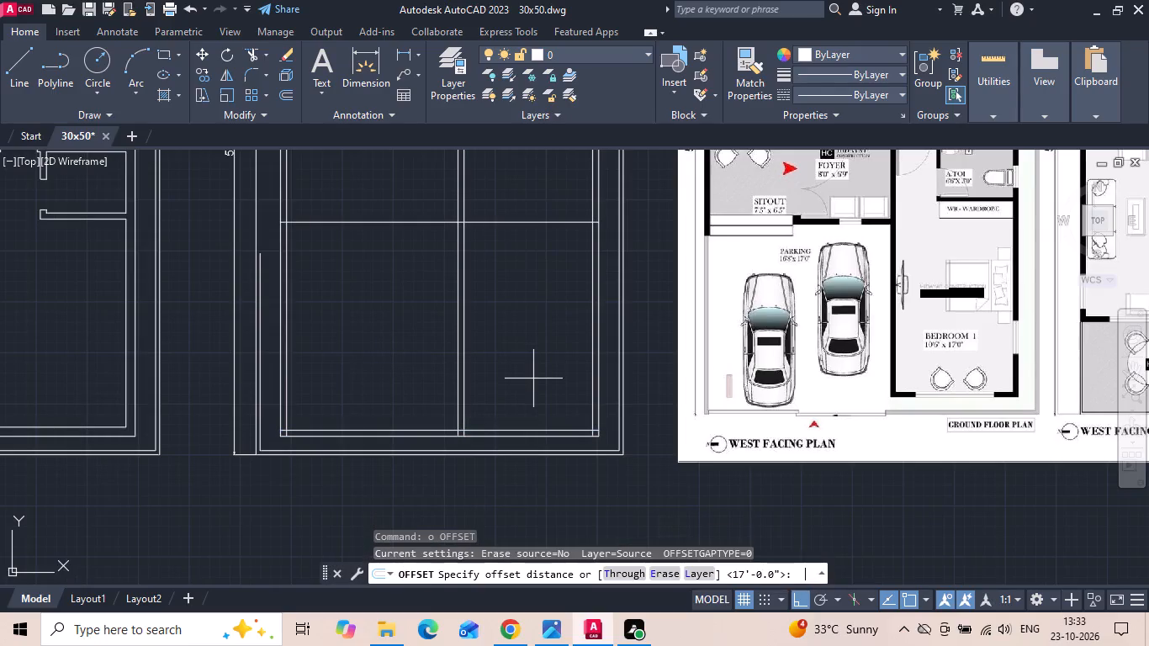
{"action": "key", "text": "4"}
{"action": "key", "text": "space"}
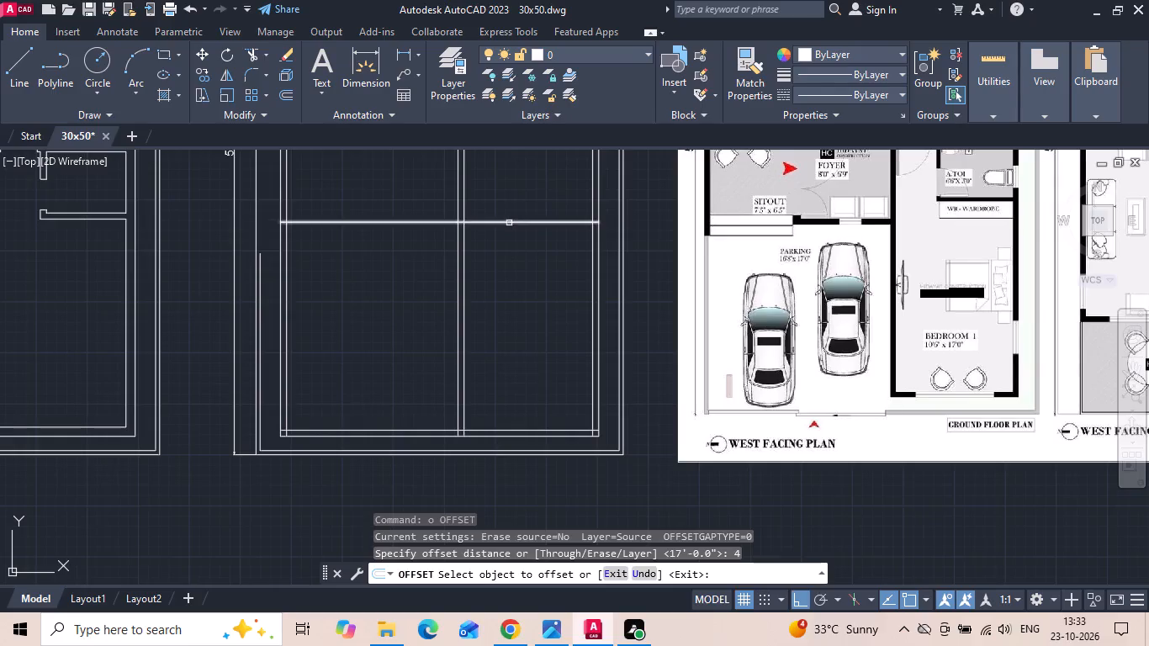
{"action": "left_click", "coordinate": [509, 220]}
{"action": "left_click", "coordinate": [511, 188]}
{"action": "middle_click_drag", "start_coordinate": [511, 270], "coordinate": [513, 284]}
{"action": "key", "text": "Escape"}
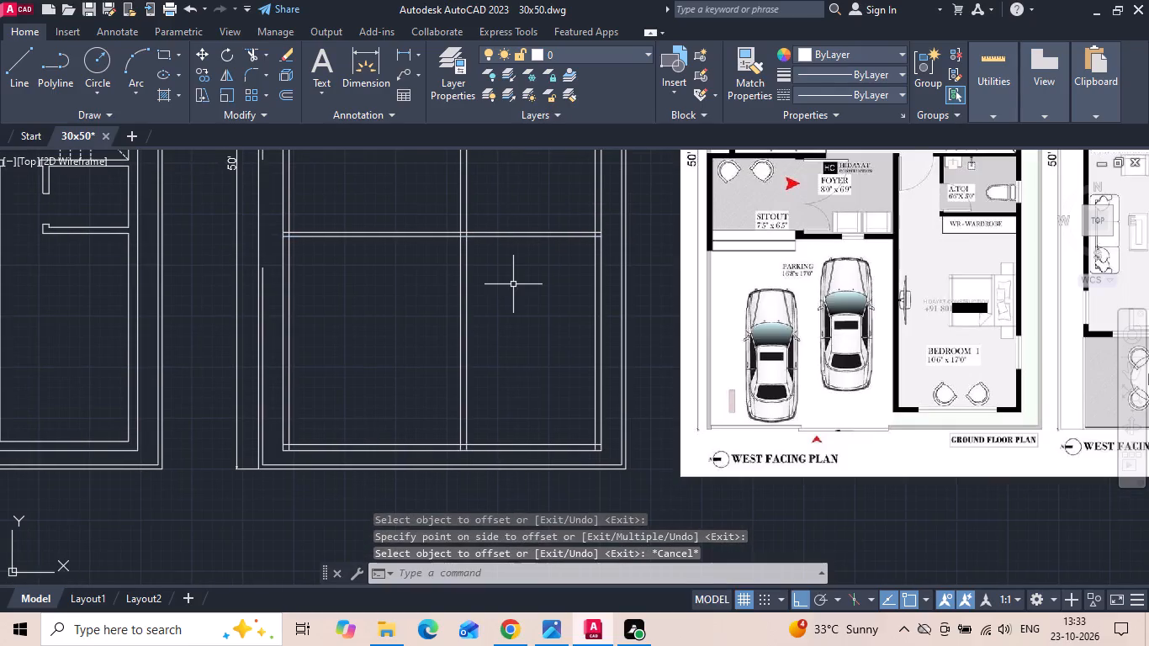
Offset the upper face of Bedroom 1's top wall 5' upward for the depth of the attached toilet.
{"action": "type", "text": "o 5'"}
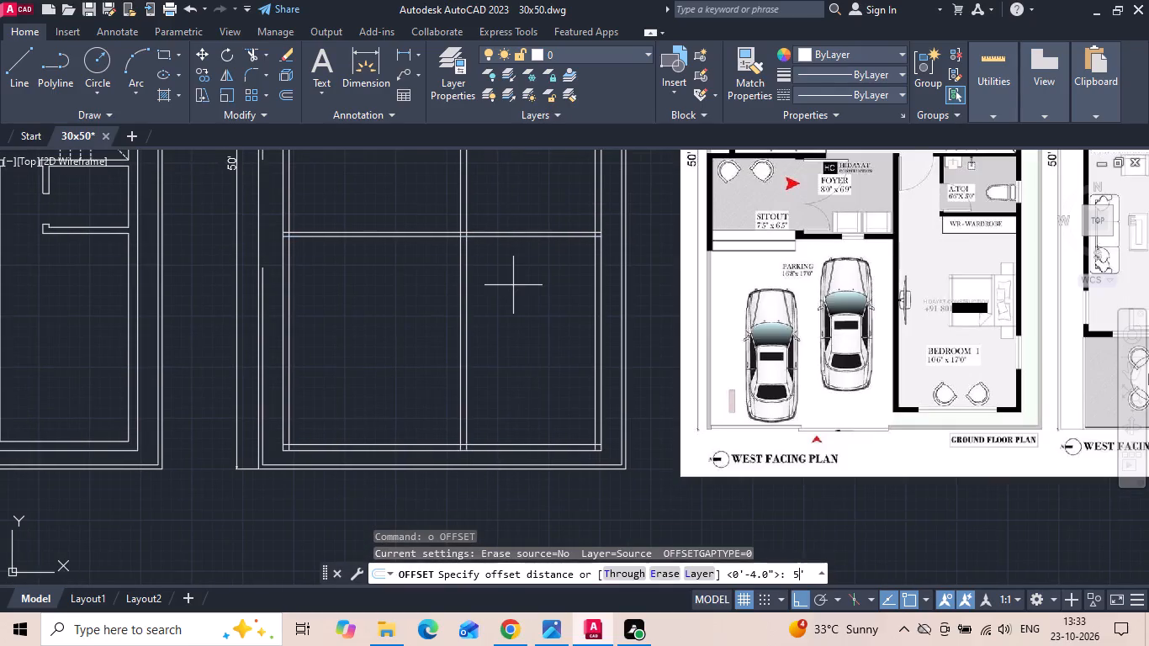
{"action": "key", "text": "Return"}
{"action": "middle_click_drag", "start_coordinate": [516, 282], "coordinate": [516, 350]}
{"action": "scroll", "coordinate": [516, 307], "scroll_direction": "up", "scroll_amount": 1}
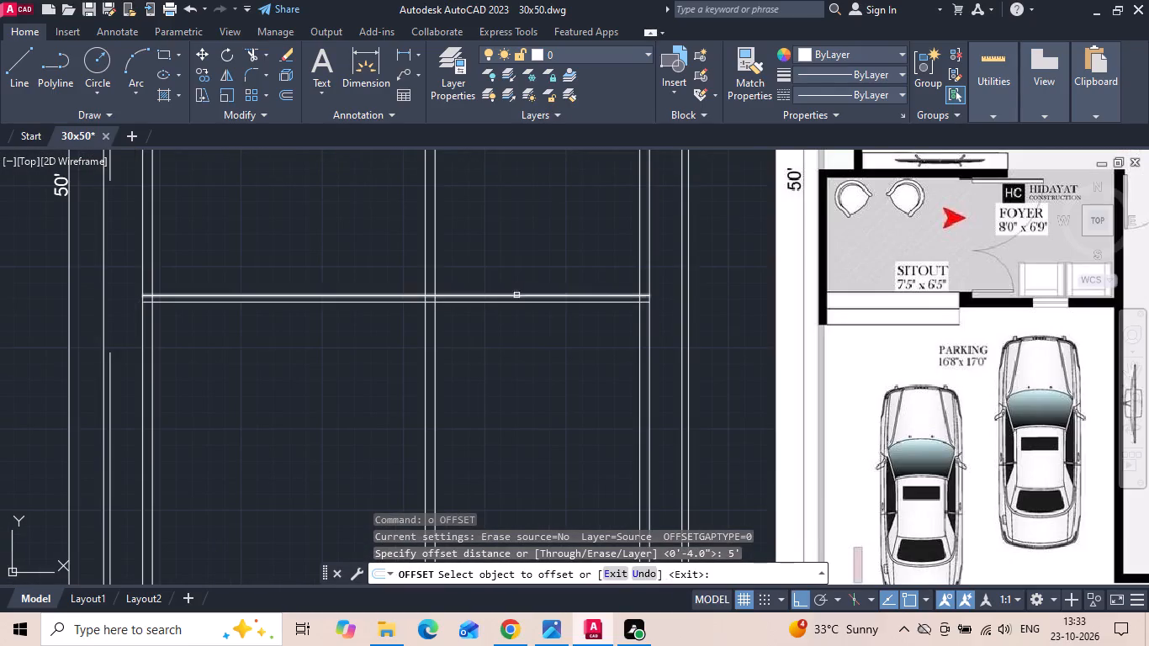
{"action": "left_click", "coordinate": [516, 295]}
{"action": "left_click", "coordinate": [528, 236]}
{"action": "middle_click_drag", "start_coordinate": [500, 290], "coordinate": [409, 366]}
{"action": "key", "text": "Escape"}
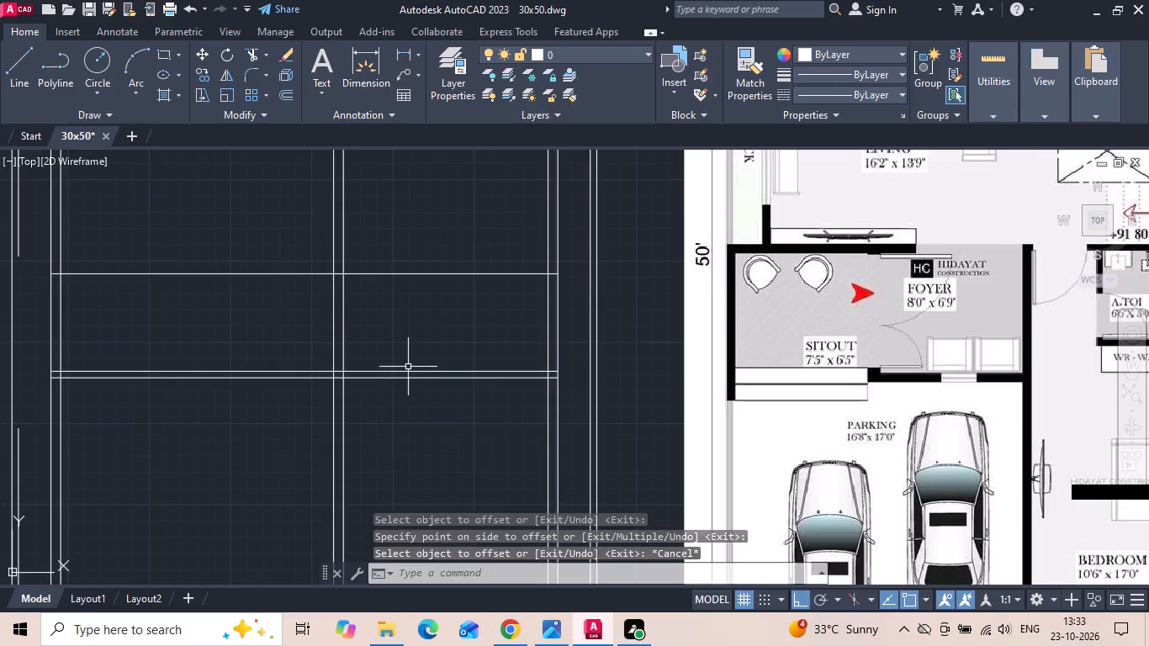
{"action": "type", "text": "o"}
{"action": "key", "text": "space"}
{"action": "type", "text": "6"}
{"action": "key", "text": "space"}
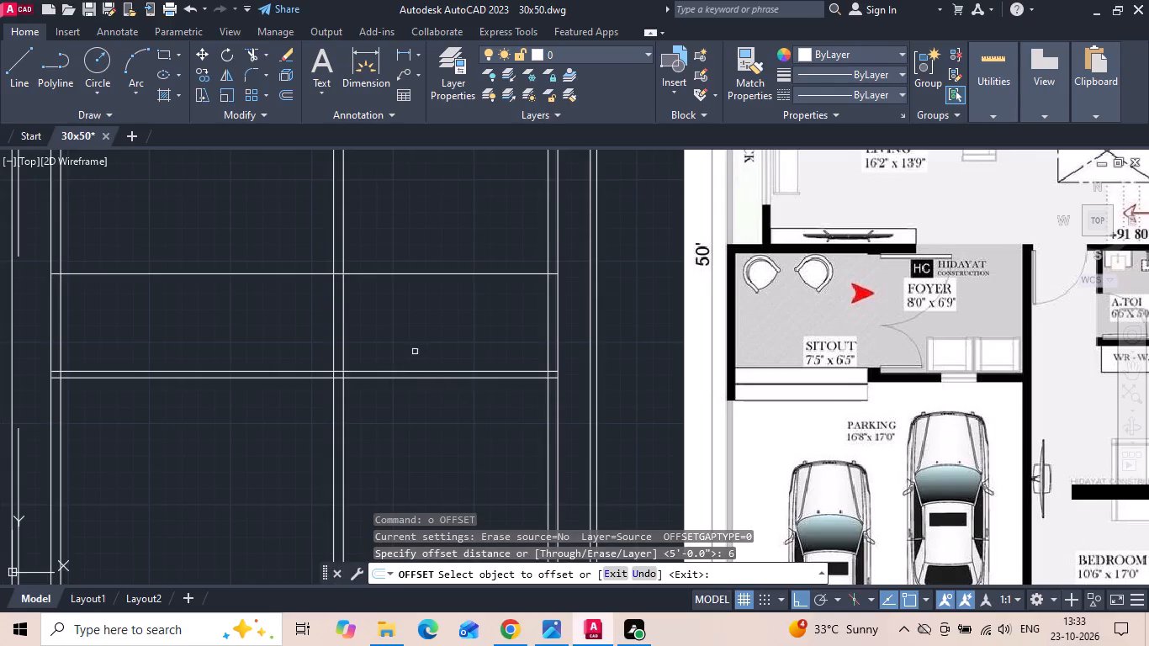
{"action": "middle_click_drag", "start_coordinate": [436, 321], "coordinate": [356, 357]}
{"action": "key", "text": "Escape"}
Offset the new line above the attached toilet 4" upward as the second face of the toilet and foyer wall.
{"action": "type", "text": "o 4"}
{"action": "key", "text": "space"}
{"action": "left_click_drag", "start_coordinate": [367, 309], "coordinate": [370, 295]}
{"action": "left_click", "coordinate": [384, 257]}
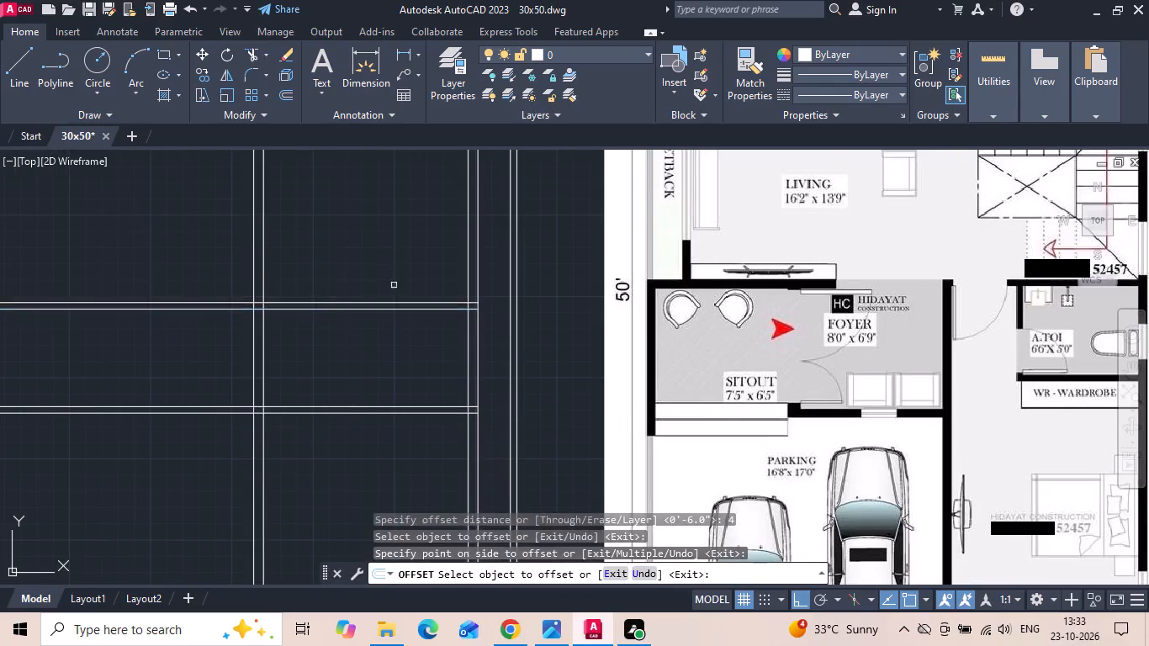
{"action": "scroll", "coordinate": [413, 343], "scroll_direction": "down", "scroll_amount": 1}
{"action": "middle_click_drag", "start_coordinate": [408, 356], "coordinate": [452, 424]}
{"action": "key", "text": "Escape"}
Offset the inner face of the top exterior wall 10'6" downward for the depth of the kitchen.
{"action": "type", "text": "o"}
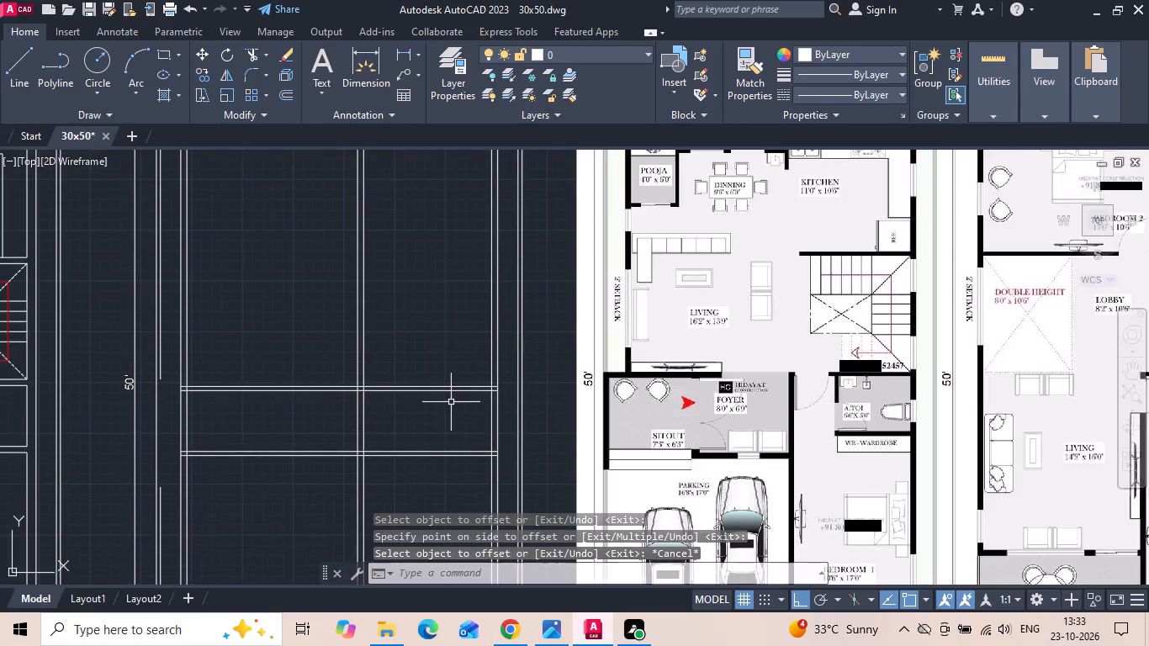
{"action": "key", "text": "space"}
{"action": "middle_click_drag", "start_coordinate": [461, 315], "coordinate": [461, 358]}
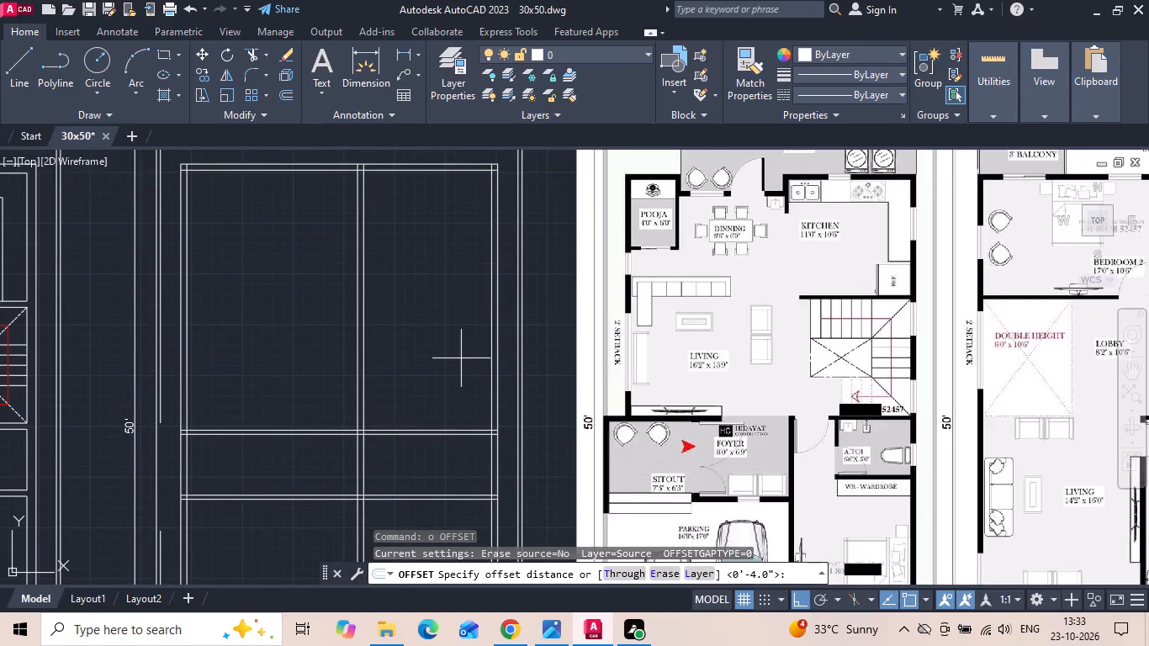
{"action": "key", "text": "1"}
{"action": "type", "text": "0'"}
{"action": "type", "text": "6"}
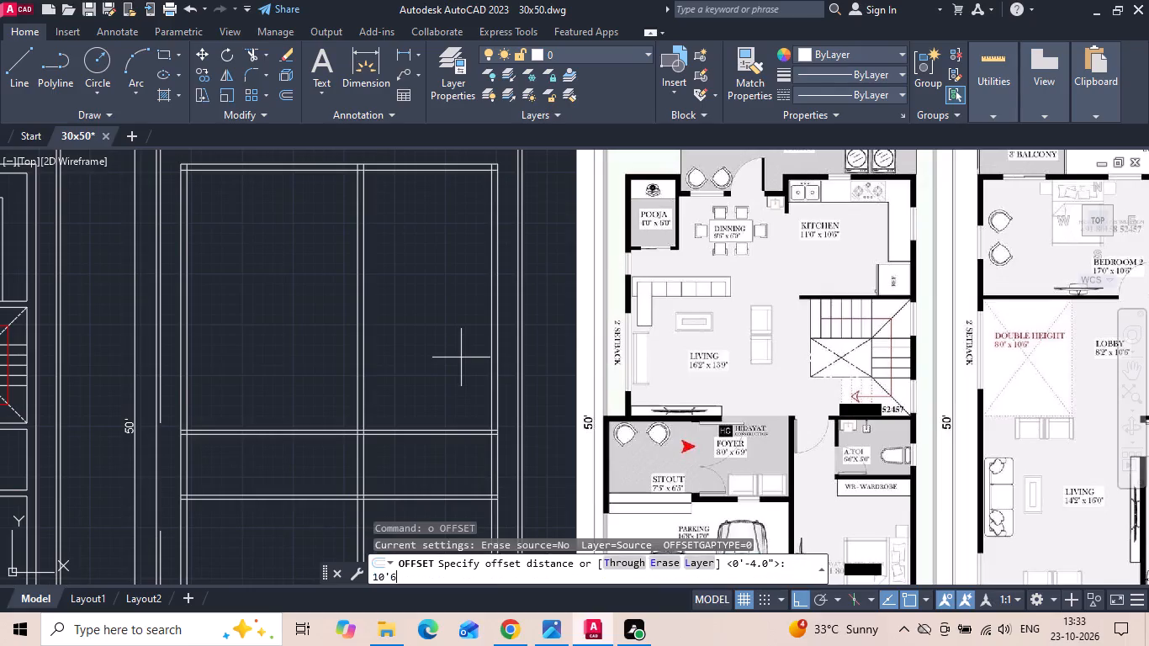
{"action": "key", "text": "space"}
{"action": "left_click", "coordinate": [421, 169]}
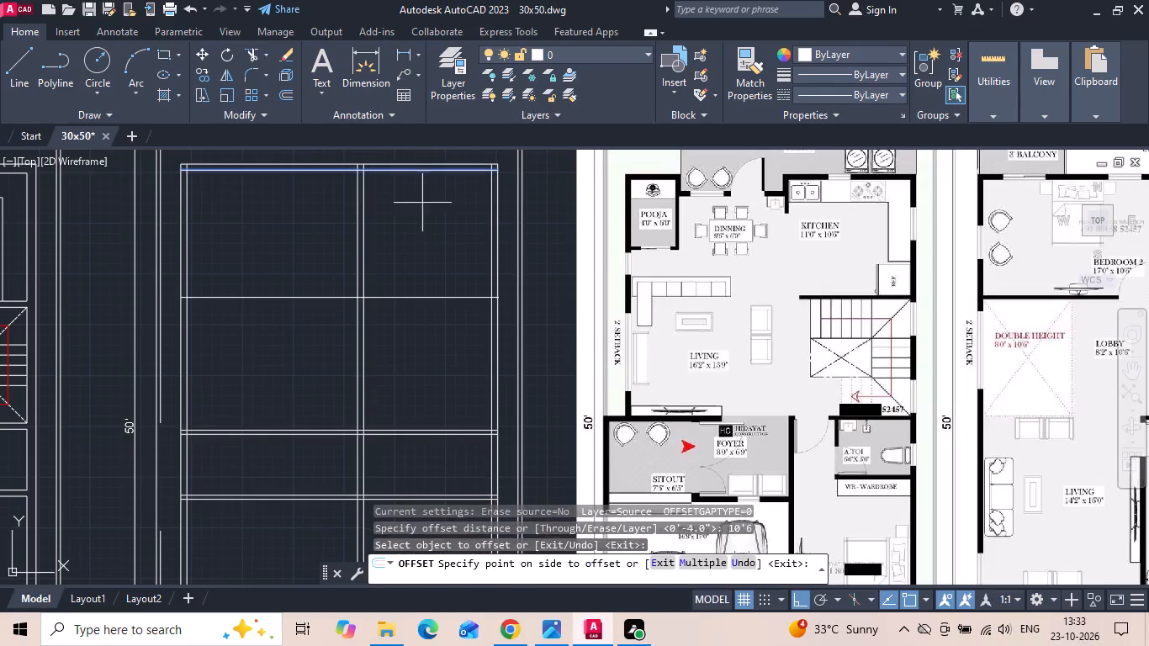
{"action": "left_click", "coordinate": [422, 241]}
{"action": "key", "text": "Escape"}
Offset the new kitchen wall line 6" downward as the wall's second face.
{"action": "type", "text": "o 6"}
{"action": "key", "text": "space"}
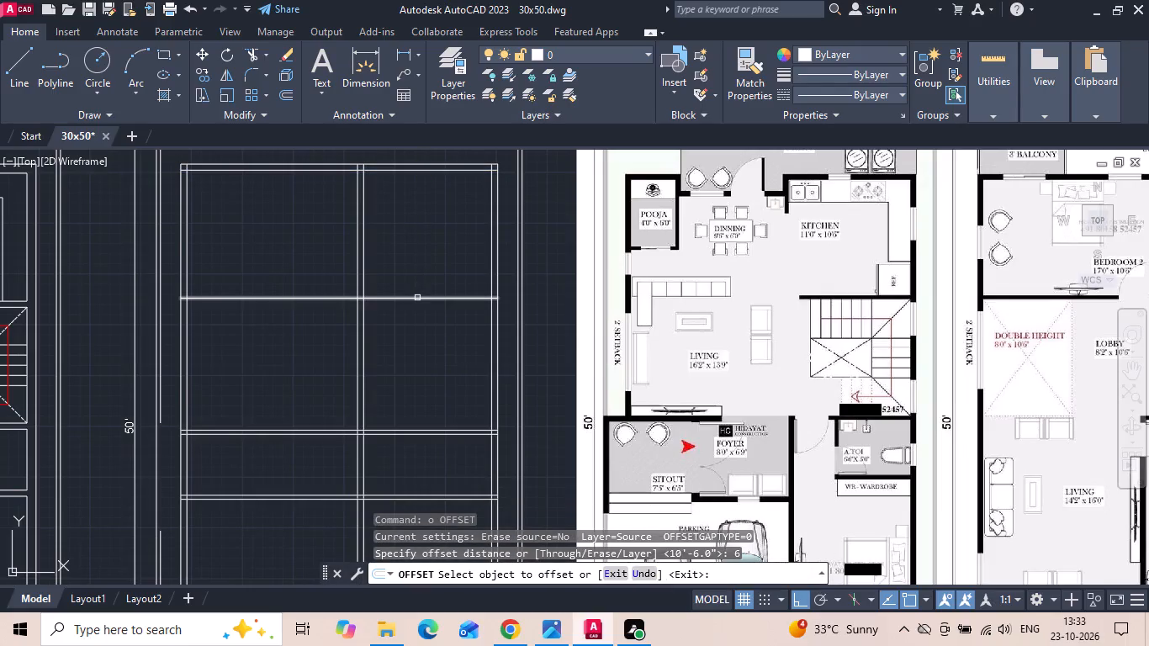
{"action": "left_click", "coordinate": [417, 298]}
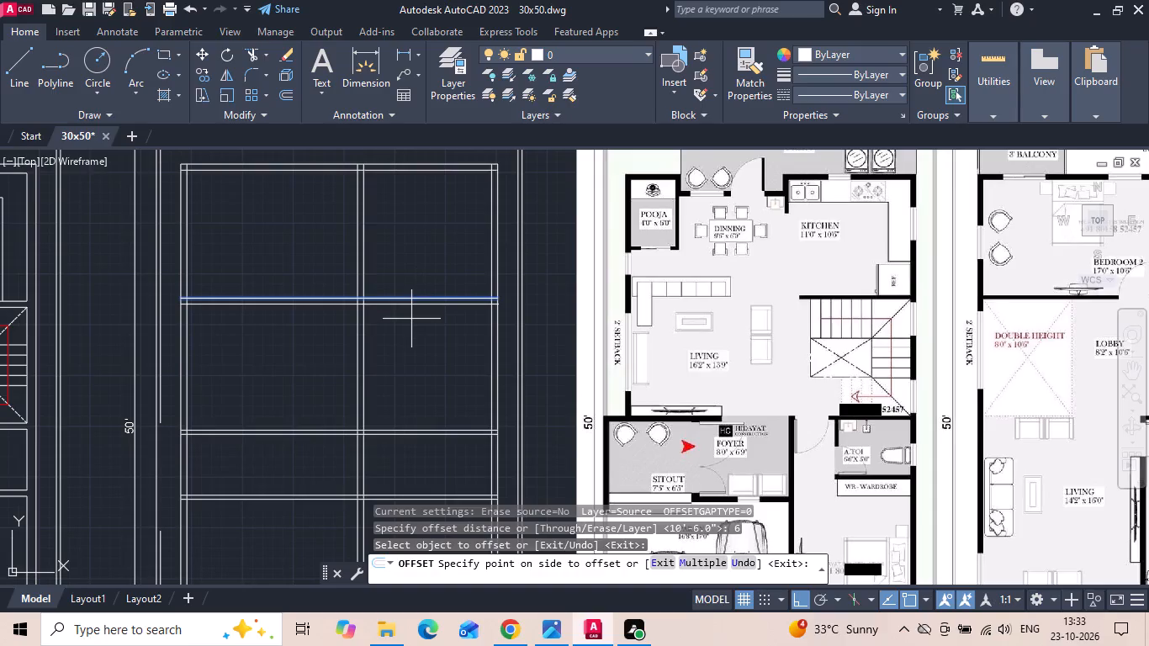
{"action": "left_click", "coordinate": [411, 319]}
{"action": "middle_click_drag", "start_coordinate": [407, 340], "coordinate": [458, 331]}
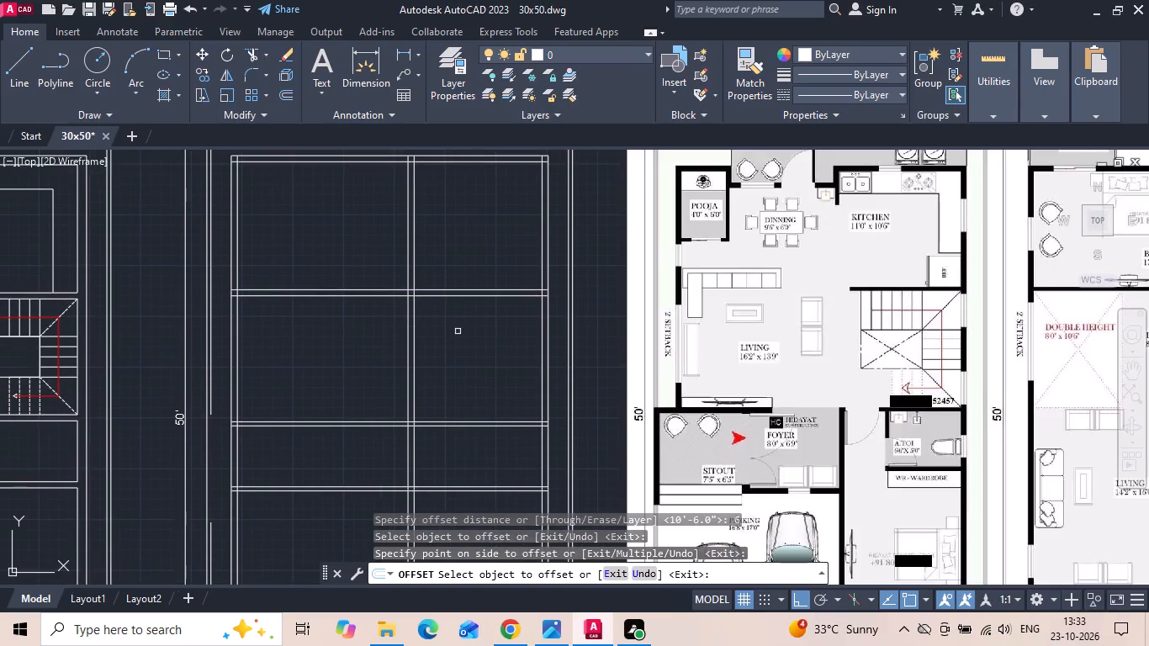
{"action": "key", "text": "Escape"}
Move the lower face line of the kitchen wall 2" upward to thin the wall.
{"action": "scroll", "coordinate": [453, 320], "scroll_direction": "up", "scroll_amount": 2}
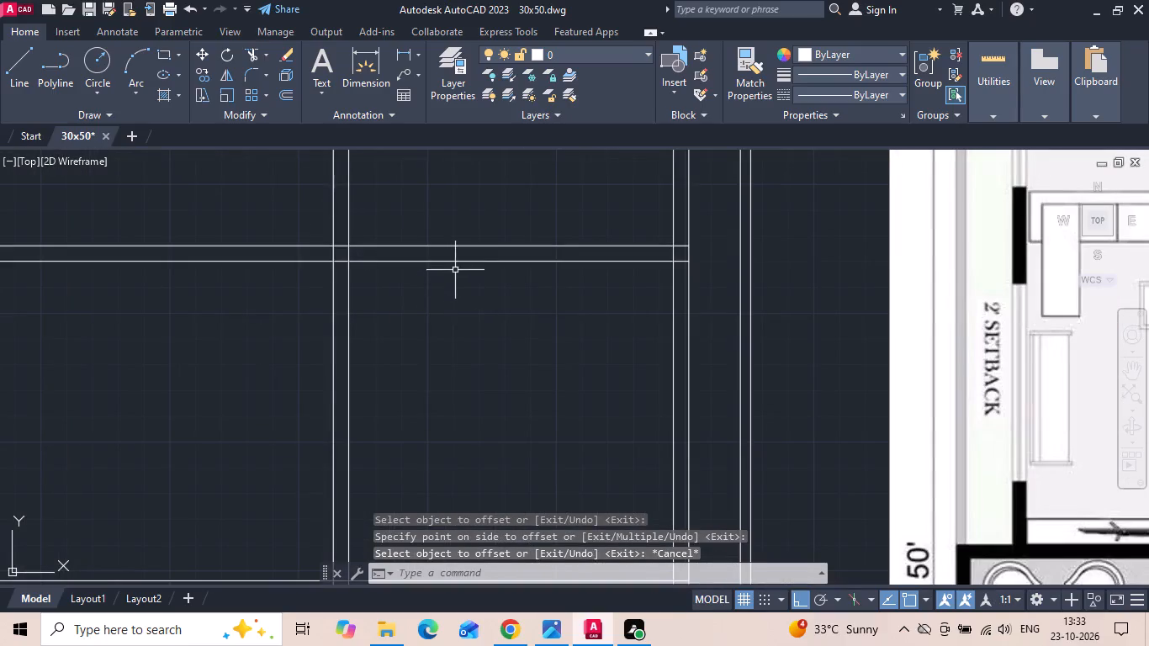
{"action": "left_click", "coordinate": [458, 258]}
{"action": "left_click", "coordinate": [432, 302]}
{"action": "right_click", "coordinate": [432, 303]}
{"action": "left_click", "coordinate": [449, 311]}
{"action": "left_click", "coordinate": [454, 393]}
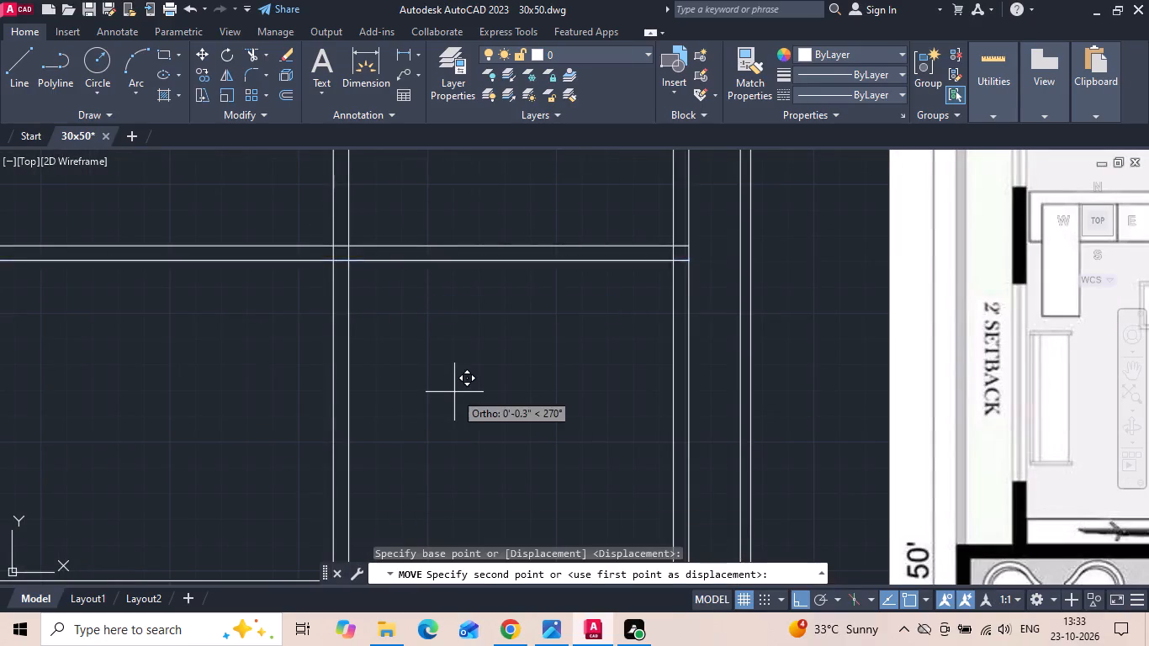
{"action": "type", "text": "2"}
{"action": "key", "text": "space"}
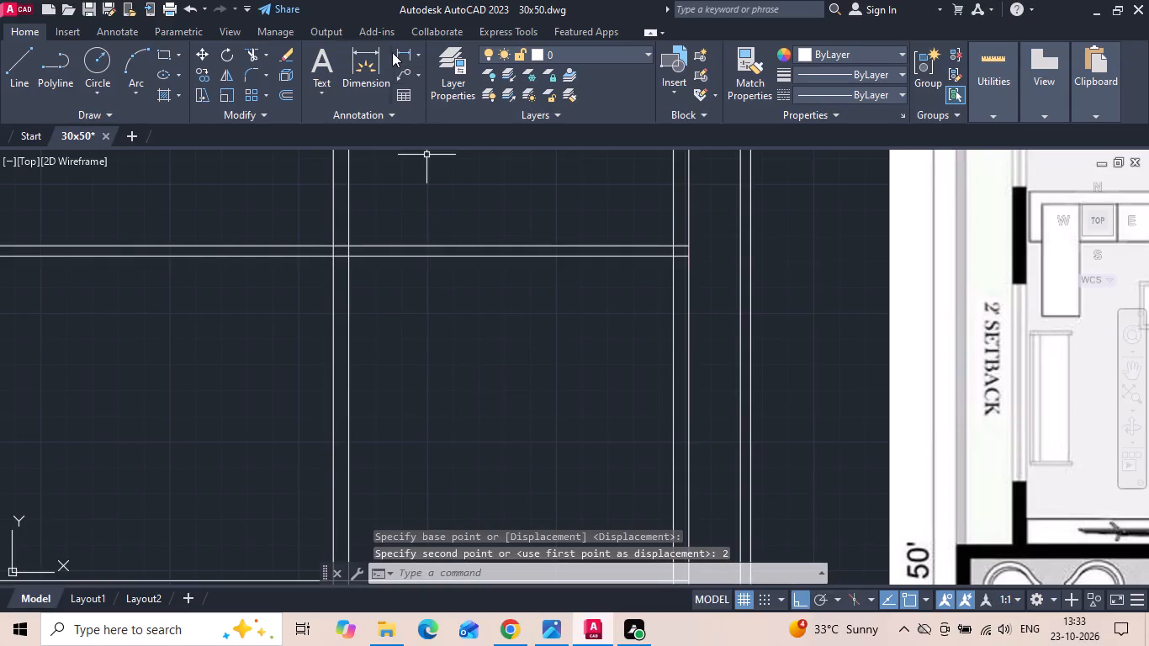
Check the thickness of the kitchen wall with a trial linear dimension between its two faces.
{"action": "left_click", "coordinate": [406, 60]}
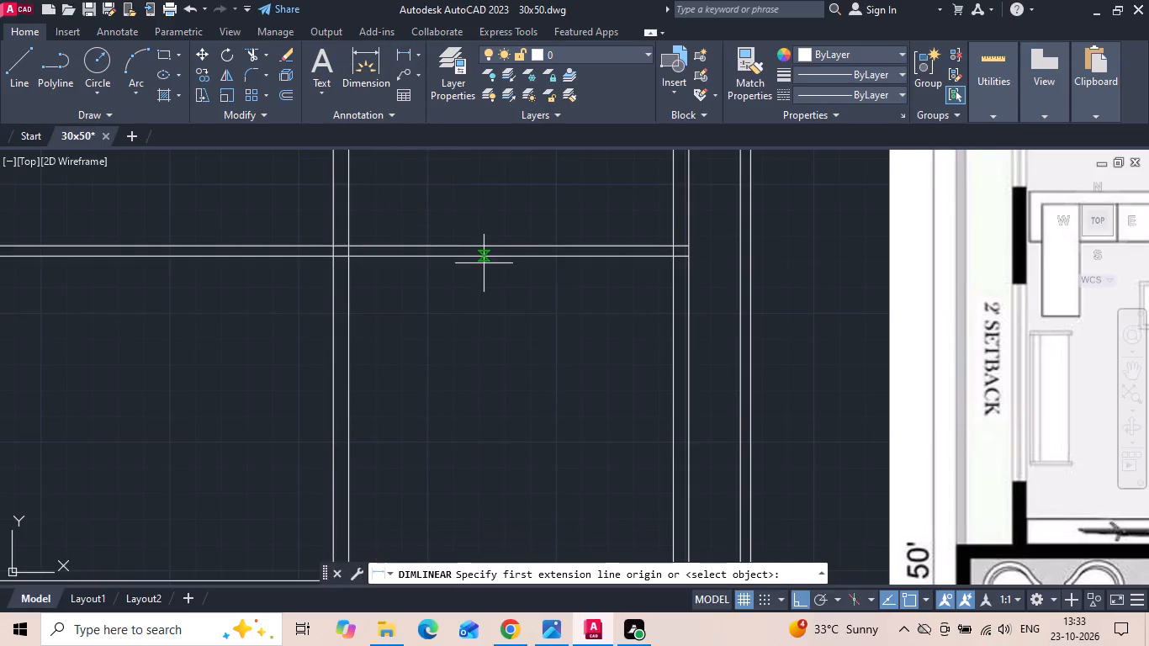
{"action": "left_click", "coordinate": [484, 263]}
{"action": "left_click", "coordinate": [482, 240]}
{"action": "scroll", "coordinate": [482, 240], "scroll_direction": "down", "scroll_amount": 2}
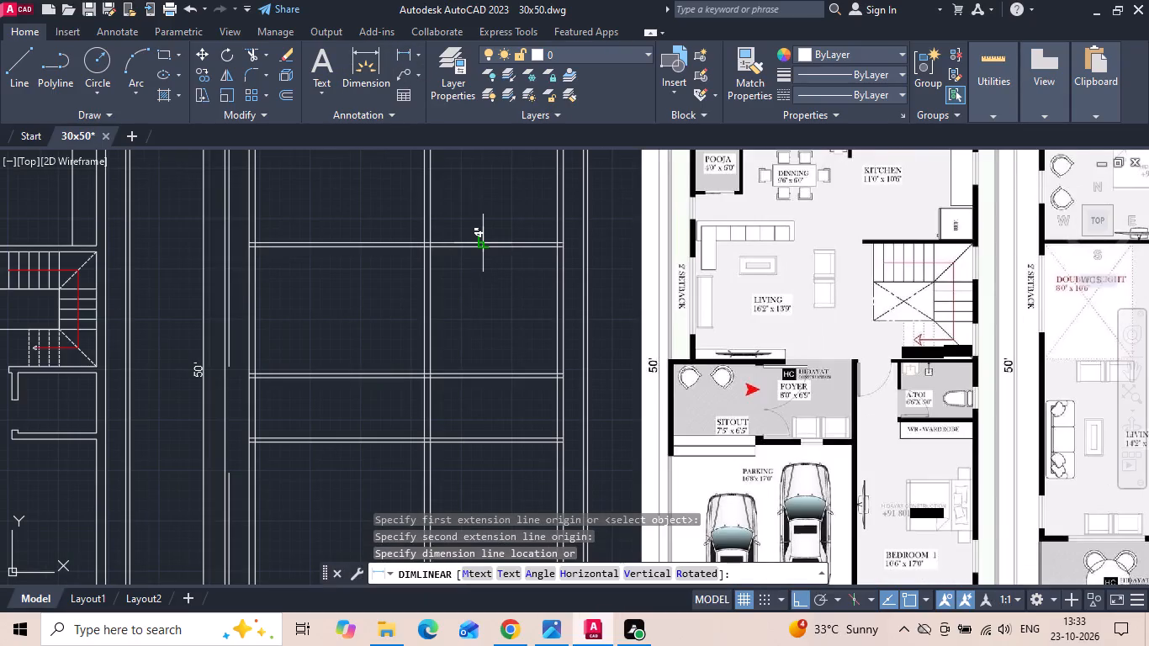
{"action": "key", "text": "Escape"}
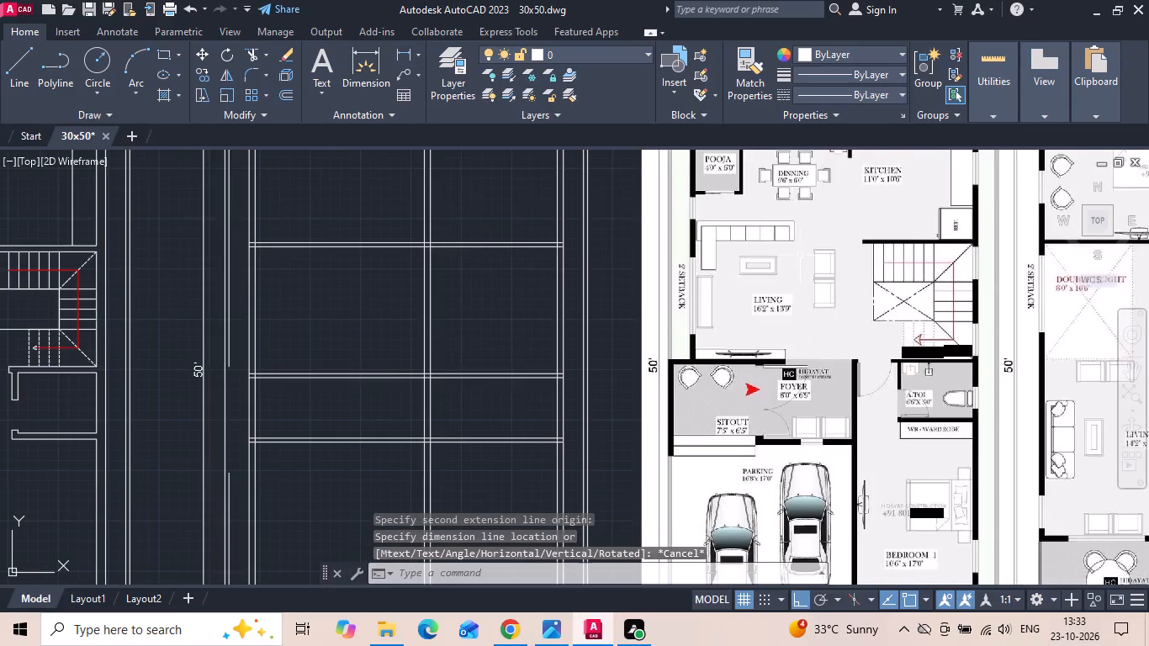
Trim the kitchen wall lines across the living area and the vertical wall lines above the toilet and foyer wall.
{"action": "scroll", "coordinate": [966, 209], "scroll_direction": "up", "scroll_amount": 2}
{"action": "scroll", "coordinate": [856, 248], "scroll_direction": "down", "scroll_amount": 1}
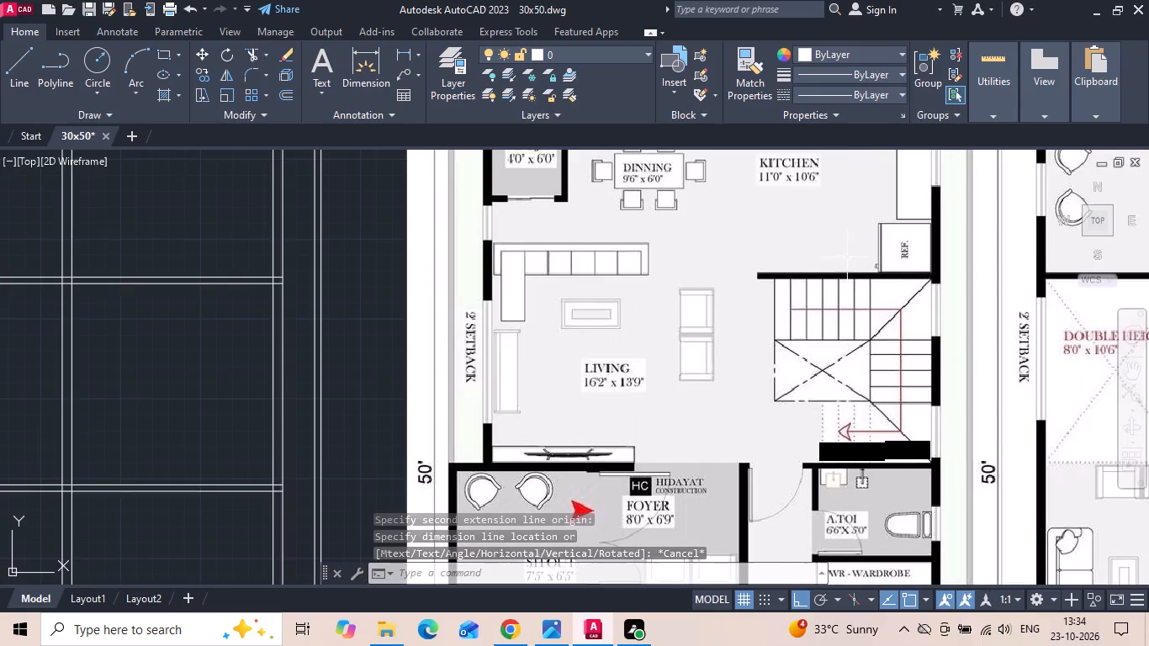
{"action": "scroll", "coordinate": [828, 271], "scroll_direction": "down", "scroll_amount": 1}
{"action": "scroll", "coordinate": [854, 404], "scroll_direction": "down", "scroll_amount": 1}
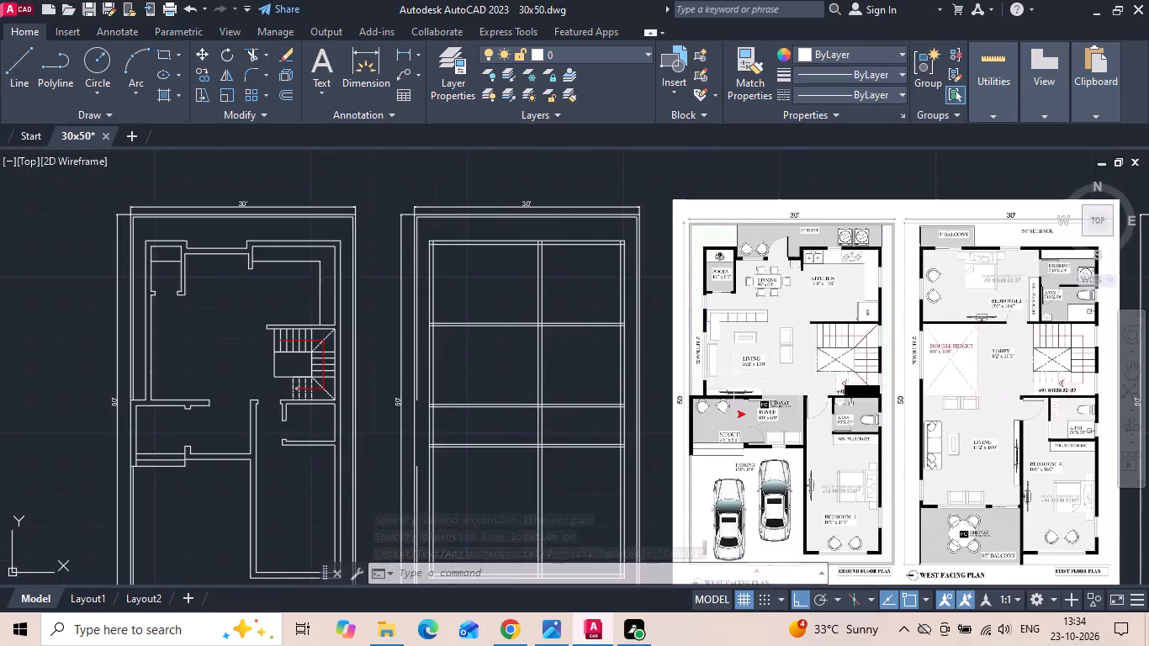
{"action": "scroll", "coordinate": [595, 374], "scroll_direction": "up", "scroll_amount": 1}
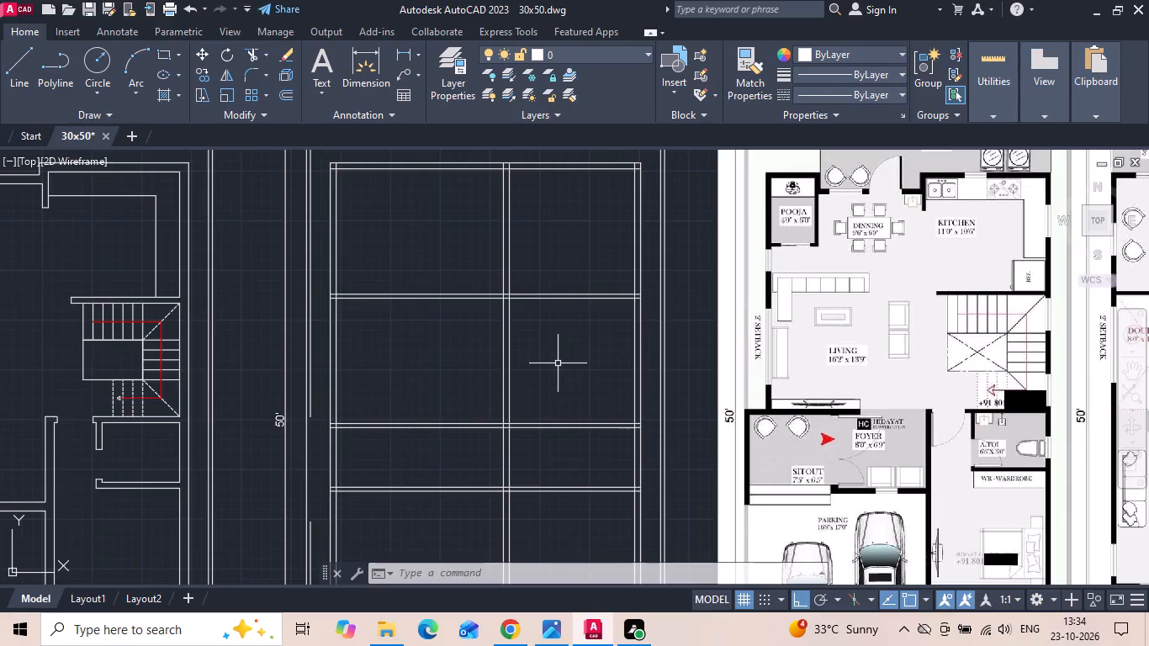
{"action": "middle_click_drag", "start_coordinate": [551, 375], "coordinate": [550, 347]}
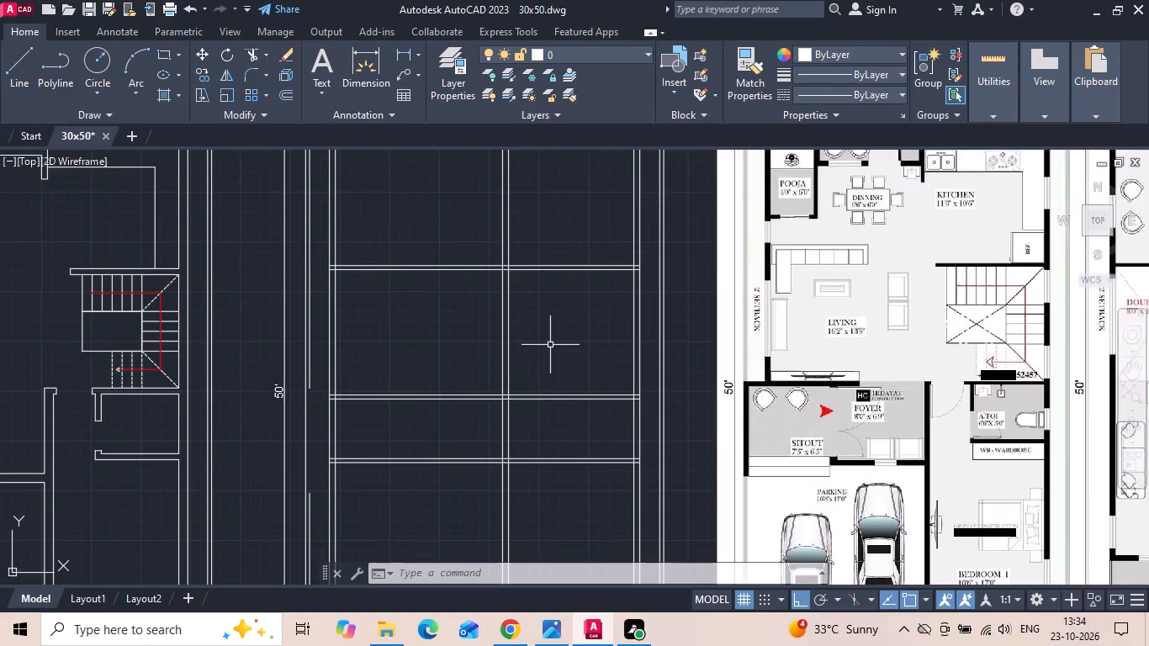
{"action": "type", "text": "tr"}
{"action": "key", "text": "space"}
{"action": "left_click_drag", "start_coordinate": [478, 245], "coordinate": [467, 307]}
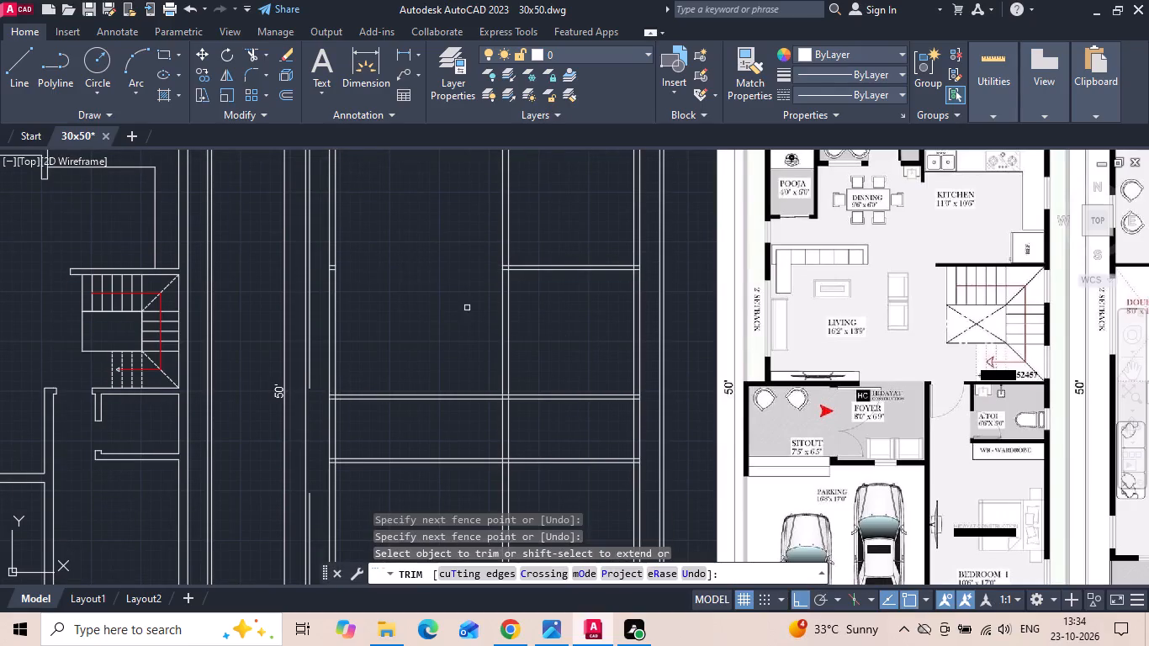
{"action": "left_click_drag", "start_coordinate": [486, 241], "coordinate": [511, 230]}
{"action": "left_click_drag", "start_coordinate": [527, 334], "coordinate": [499, 336]}
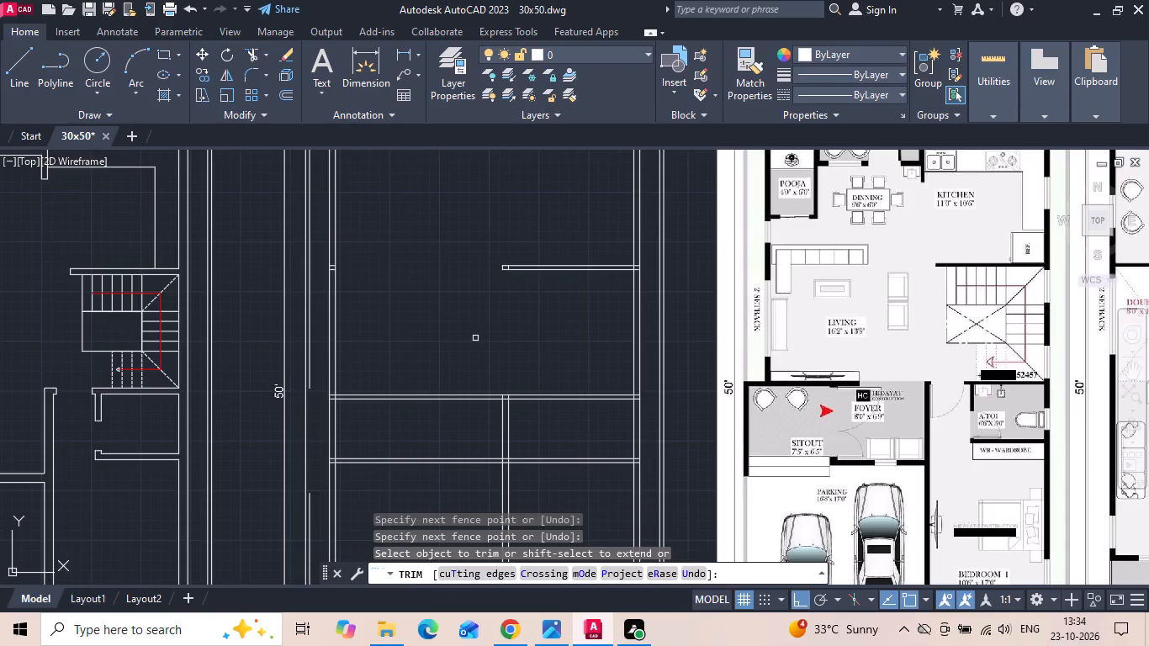
{"action": "middle_click_drag", "start_coordinate": [474, 338], "coordinate": [496, 268]}
{"action": "key", "text": "Escape"}
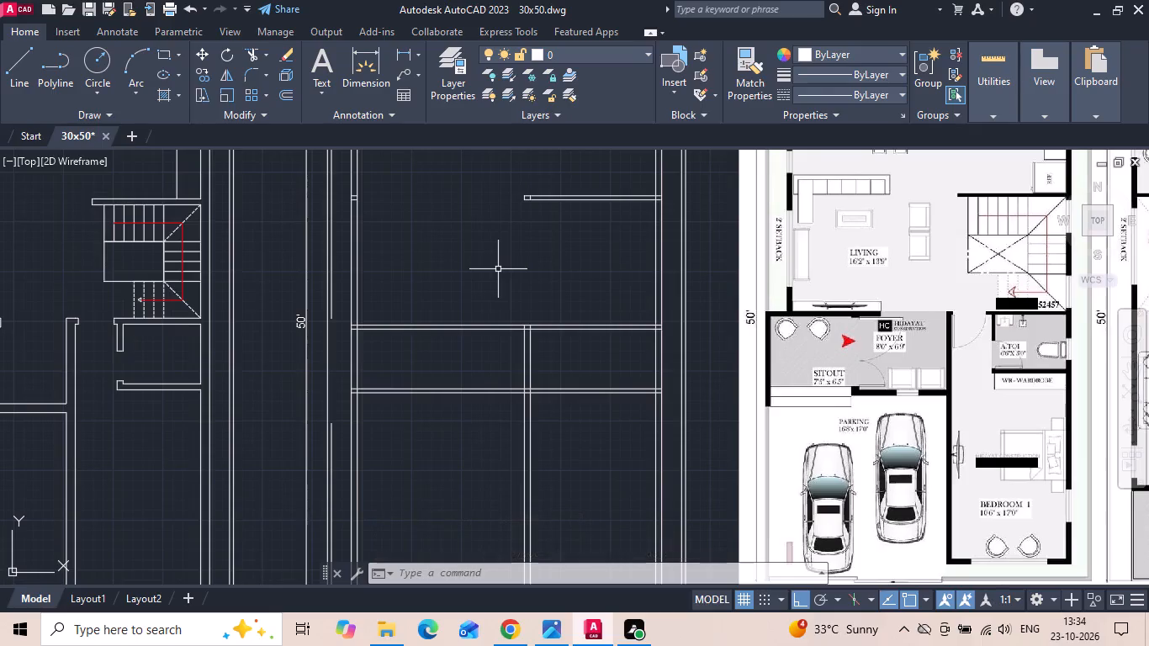
Trim both lines of Bedroom 1's top wall where they cross the sitout and parking side, left of the vertical wall.
{"action": "scroll", "coordinate": [501, 379], "scroll_direction": "up", "scroll_amount": 1}
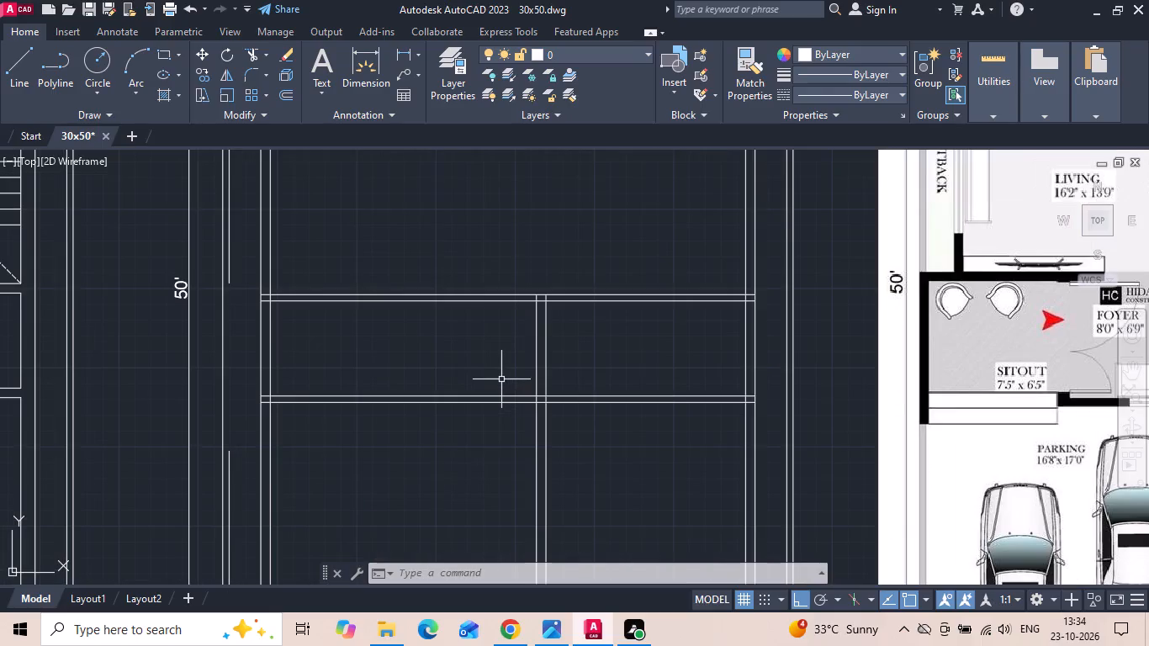
{"action": "type", "text": "tr"}
{"action": "key", "text": "space"}
{"action": "left_click_drag", "start_coordinate": [500, 373], "coordinate": [442, 471]}
{"action": "middle_click_drag", "start_coordinate": [434, 396], "coordinate": [427, 350]}
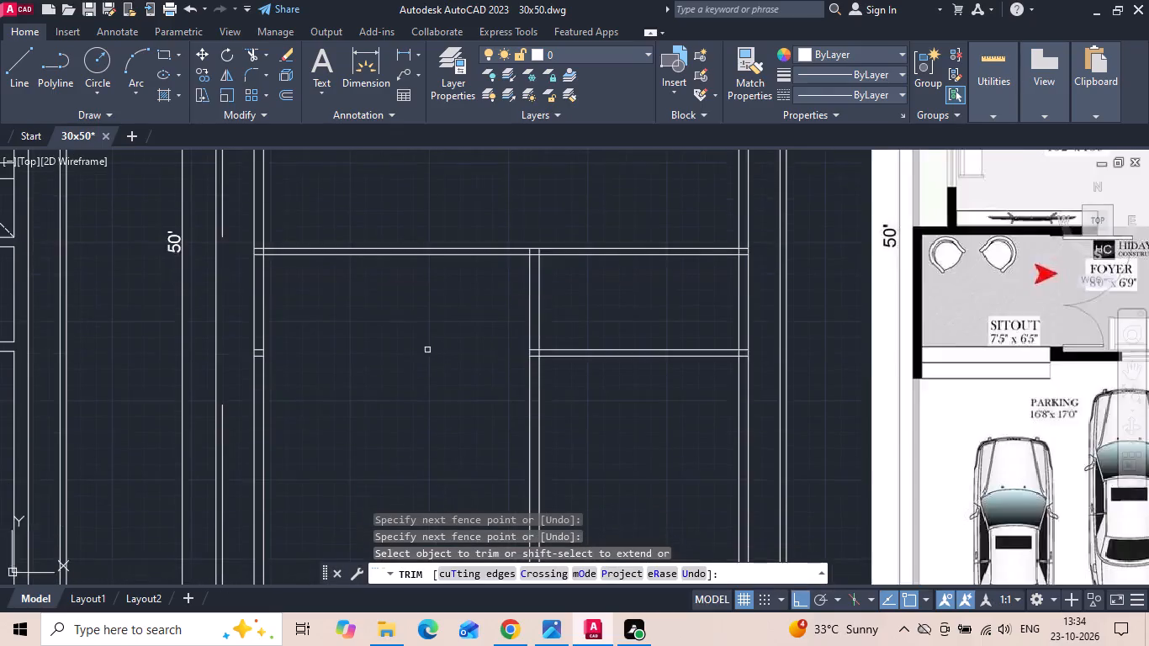
{"action": "scroll", "coordinate": [427, 350], "scroll_direction": "down", "scroll_amount": 1}
{"action": "key", "text": "Escape"}
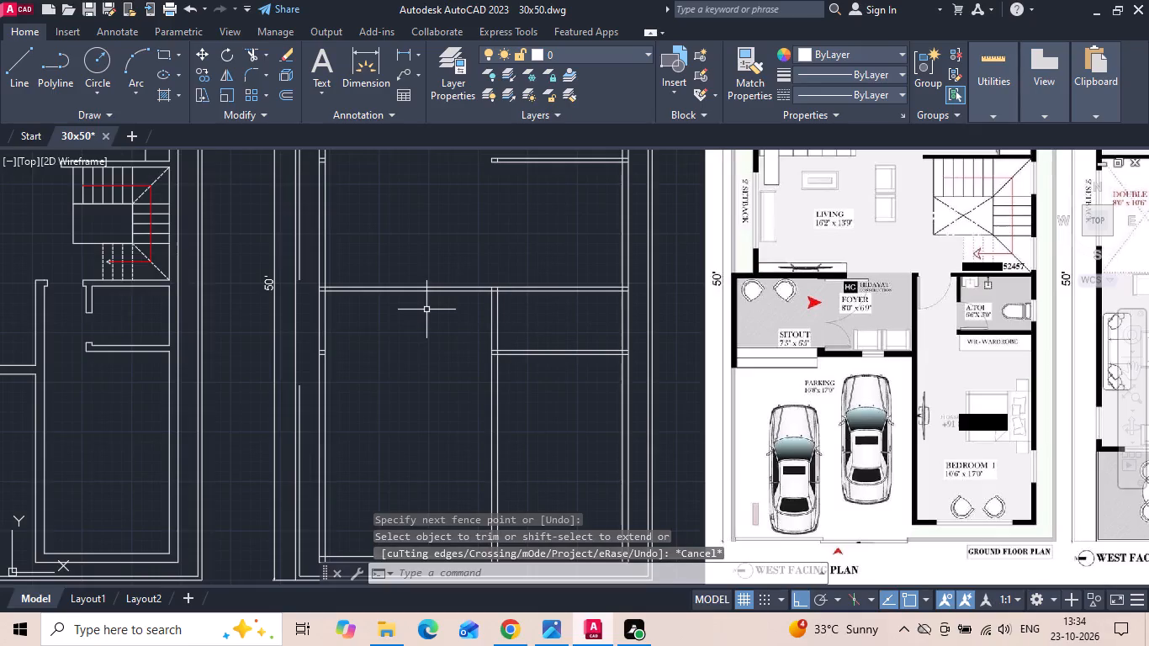
Trim the lower line of the toilet and foyer wall between the two faces of the vertical wall to open the junction.
{"action": "scroll", "coordinate": [426, 307], "scroll_direction": "up", "scroll_amount": 1}
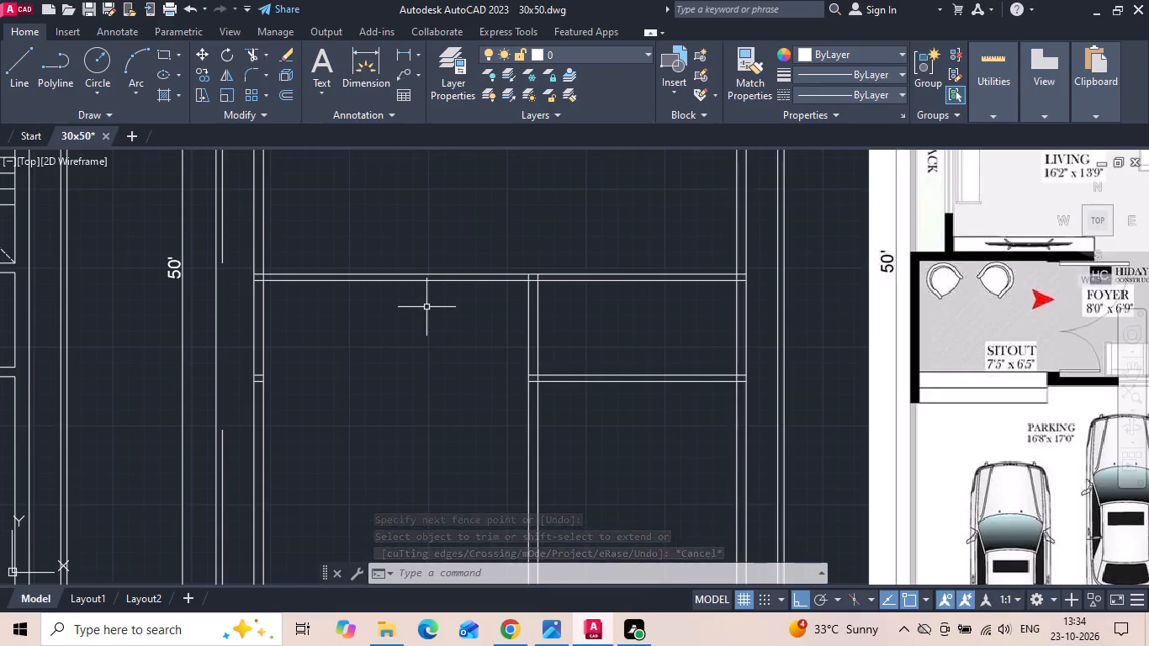
{"action": "key", "text": "t"}
{"action": "key", "text": "r"}
{"action": "key", "text": "space"}
{"action": "key", "text": "space"}
{"action": "scroll", "coordinate": [510, 286], "scroll_direction": "up", "scroll_amount": 1}
{"action": "left_click", "coordinate": [547, 275]}
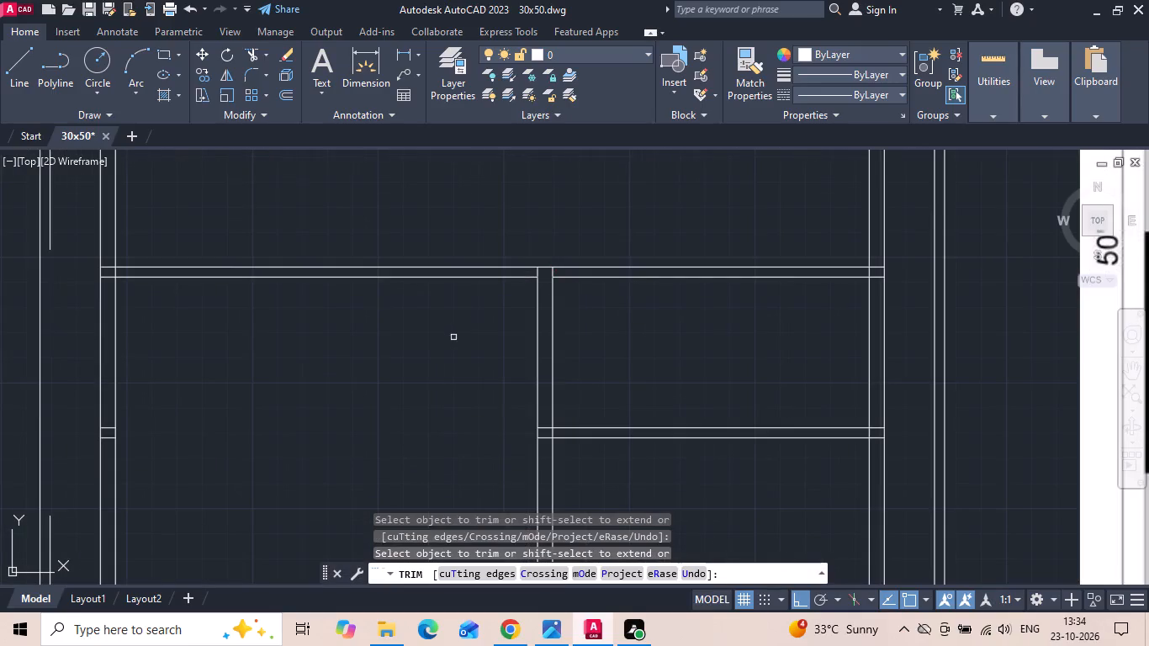
{"action": "scroll", "coordinate": [453, 338], "scroll_direction": "down", "scroll_amount": 2}
{"action": "key", "text": "Escape"}
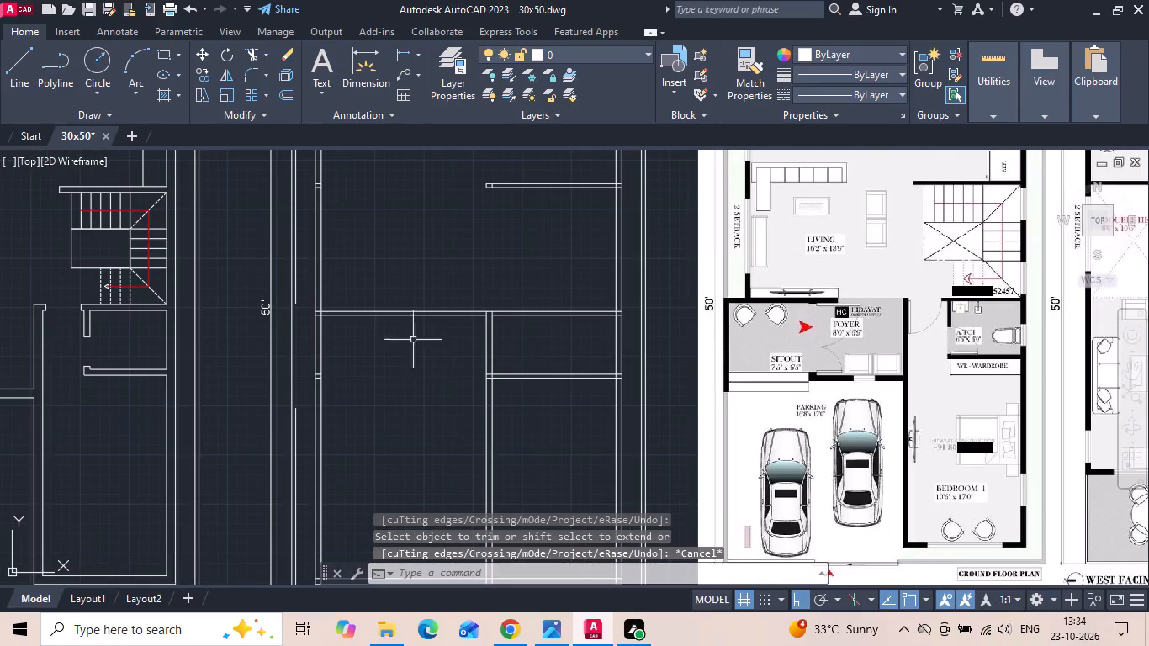
Move the lower line of the wall between the living area and the sitout down by 2 inches.
{"action": "scroll", "coordinate": [387, 325], "scroll_direction": "up", "scroll_amount": 1}
{"action": "left_click", "coordinate": [387, 310]}
{"action": "right_click", "coordinate": [387, 310]}
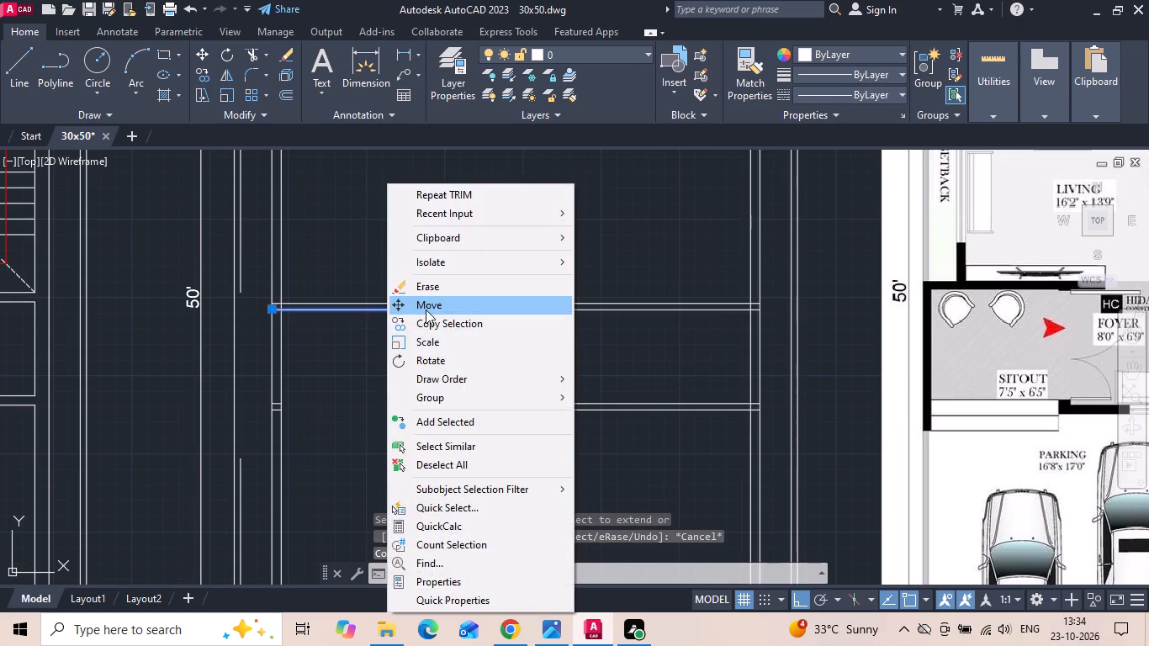
{"action": "left_click", "coordinate": [426, 310]}
{"action": "left_click_drag", "start_coordinate": [426, 367], "coordinate": [427, 382]}
{"action": "key", "text": "2"}
{"action": "key", "text": "space"}
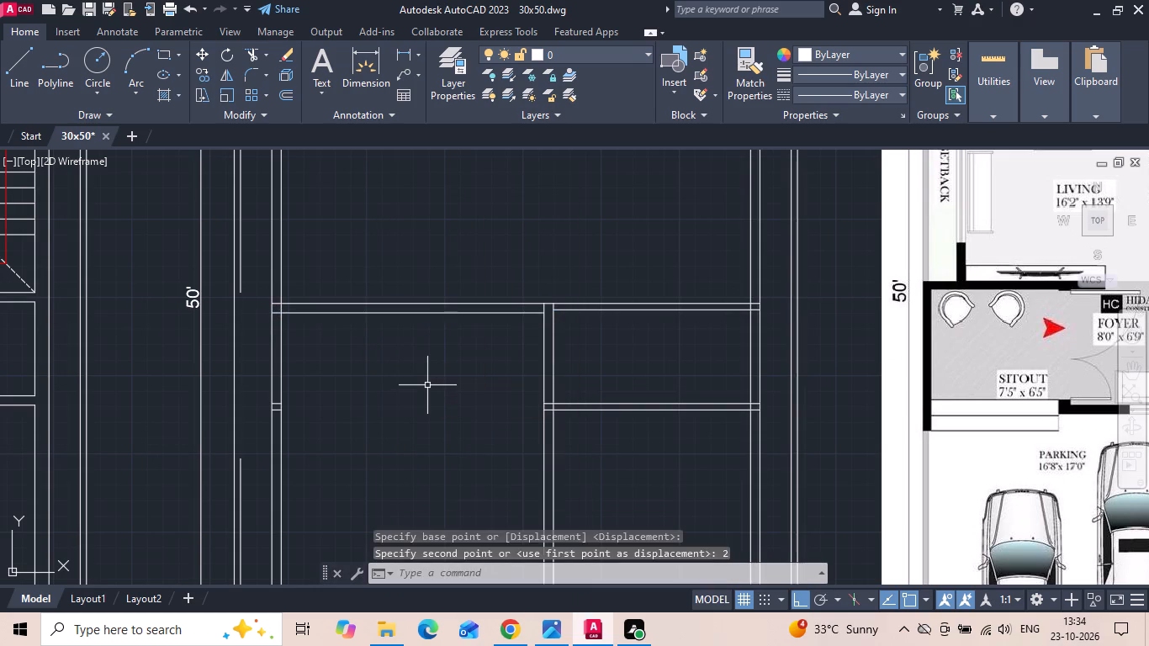
Offset the lower line of the sitout's top wall 6'5" downward to set the sitout depth.
{"action": "key", "text": "Escape"}
{"action": "type", "text": "o"}
{"action": "key", "text": "space"}
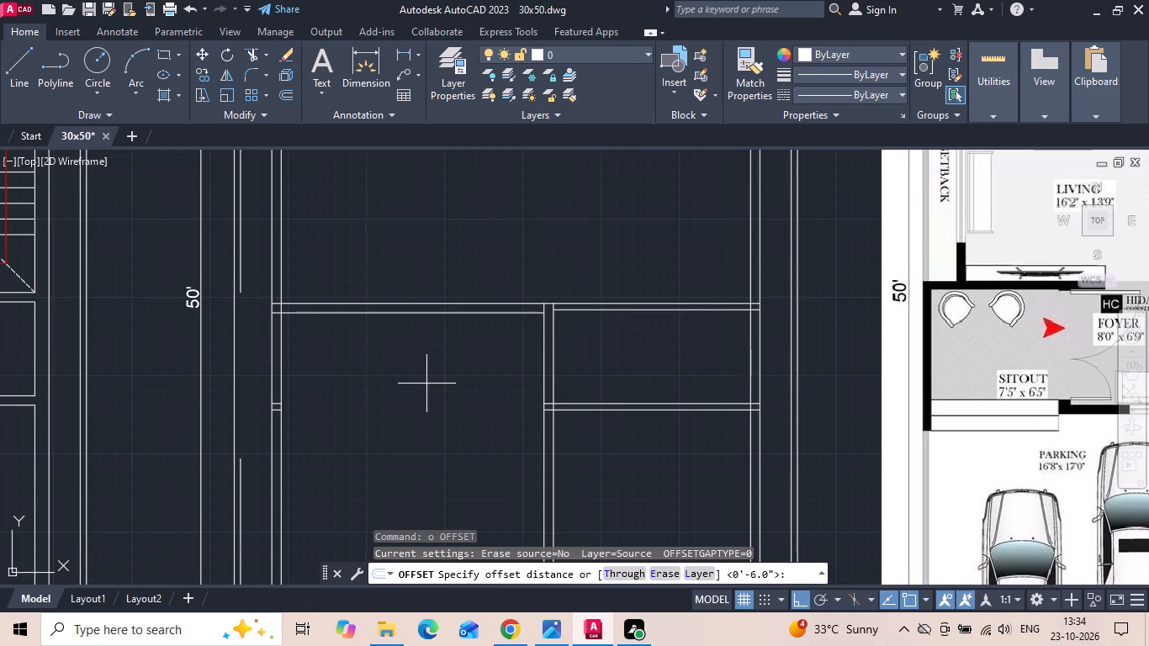
{"action": "type", "text": "6'"}
{"action": "type", "text": "5"}
{"action": "key", "text": "space"}
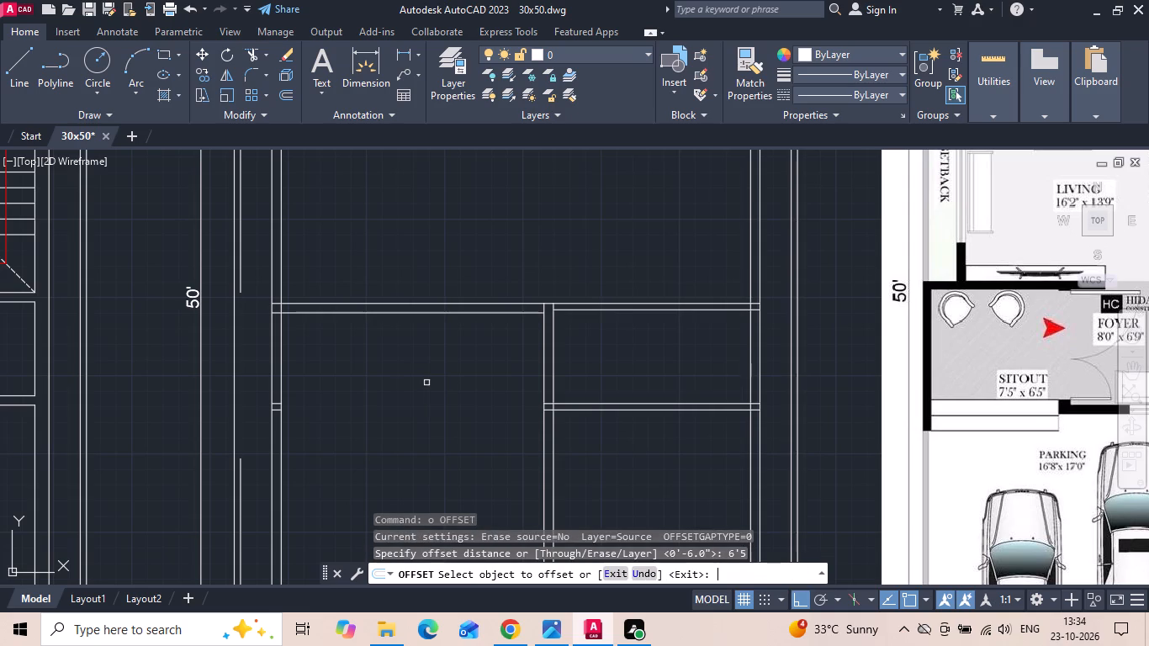
{"action": "left_click", "coordinate": [390, 310]}
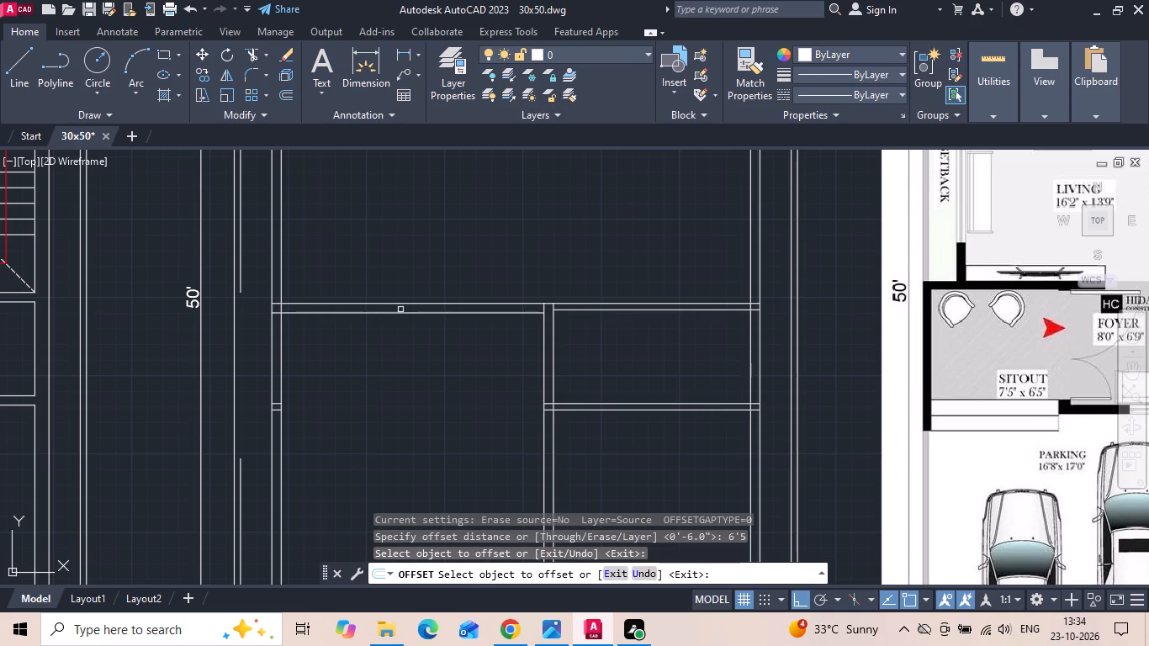
{"action": "left_click", "coordinate": [401, 313]}
{"action": "left_click", "coordinate": [393, 379]}
{"action": "middle_click_drag", "start_coordinate": [393, 380], "coordinate": [393, 376]}
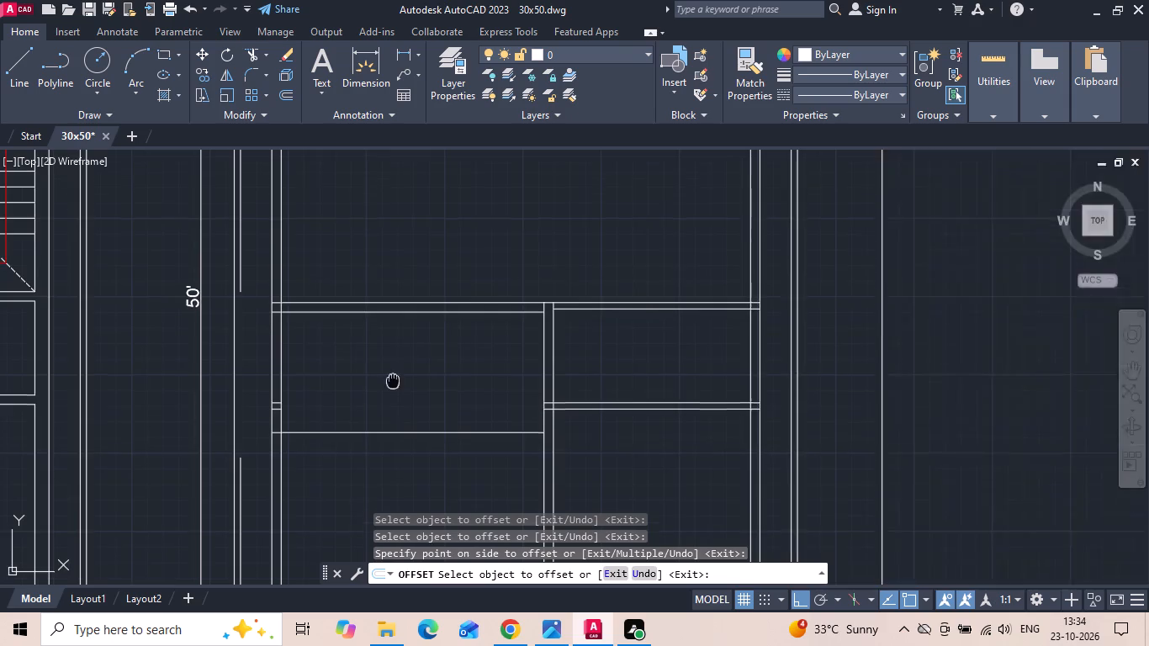
{"action": "middle_click_drag", "start_coordinate": [393, 376], "coordinate": [393, 330]}
{"action": "key", "text": "Escape"}
Offset the new line below the sitout 6" downward to give the lower sitout wall its thickness.
{"action": "type", "text": "o 6"}
{"action": "key", "text": "space"}
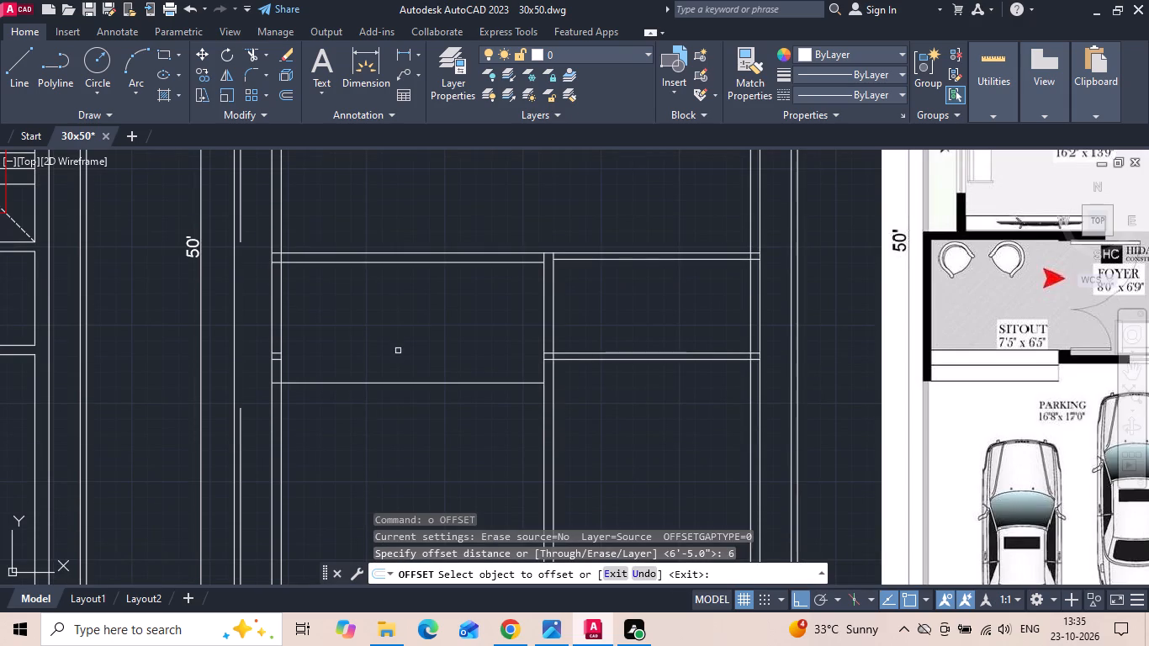
{"action": "middle_click_drag", "start_coordinate": [398, 352], "coordinate": [384, 321]}
{"action": "left_click_drag", "start_coordinate": [385, 352], "coordinate": [382, 369]}
{"action": "left_click", "coordinate": [375, 387]}
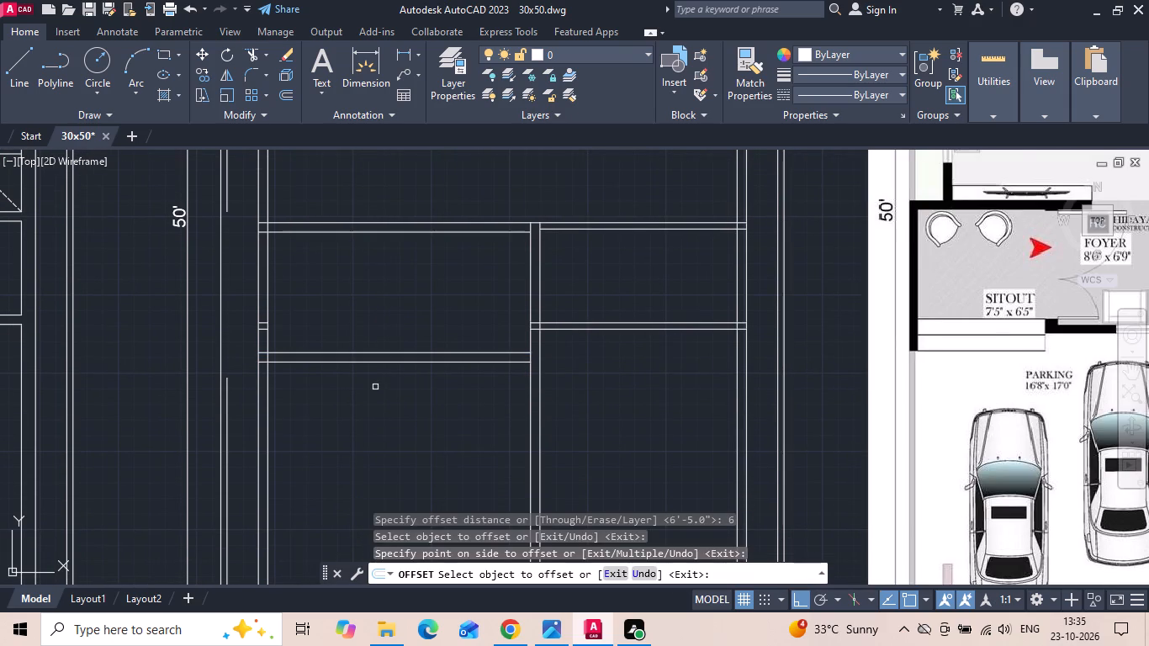
{"action": "scroll", "coordinate": [375, 387], "scroll_direction": "down", "scroll_amount": 1}
{"action": "key", "text": "Escape"}
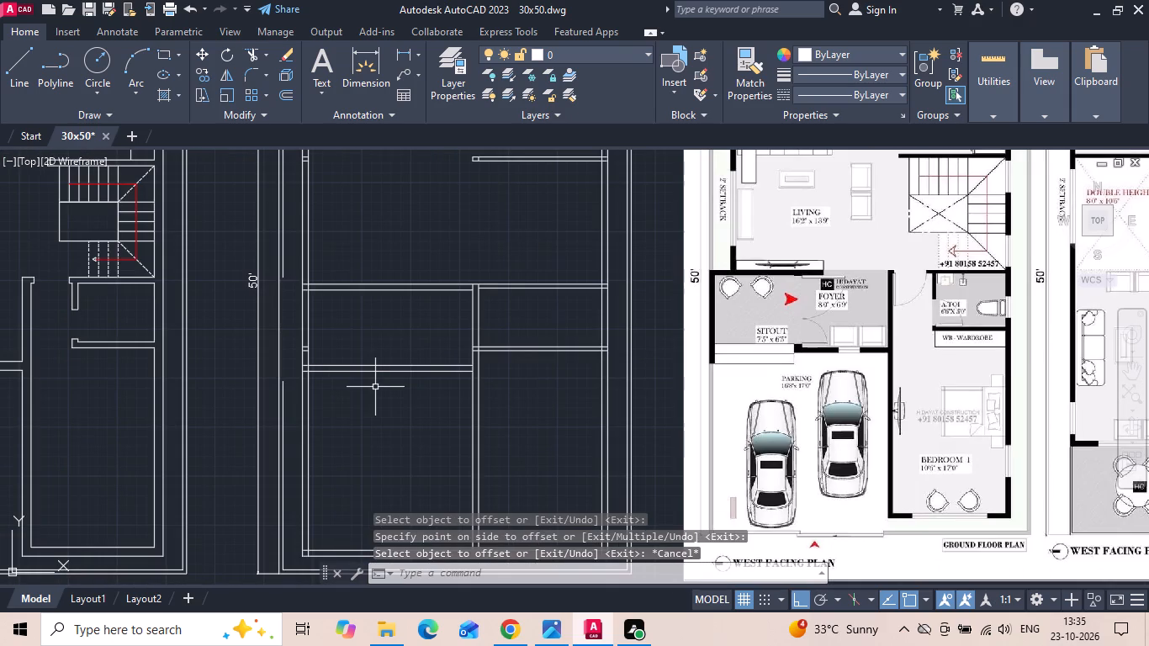
Erase the two short leftover wall lines across the left exterior wall beside the sitout.
{"action": "scroll", "coordinate": [273, 365], "scroll_direction": "up", "scroll_amount": 2}
{"action": "left_click_drag", "start_coordinate": [310, 314], "coordinate": [322, 324]}
{"action": "left_click", "coordinate": [410, 338]}
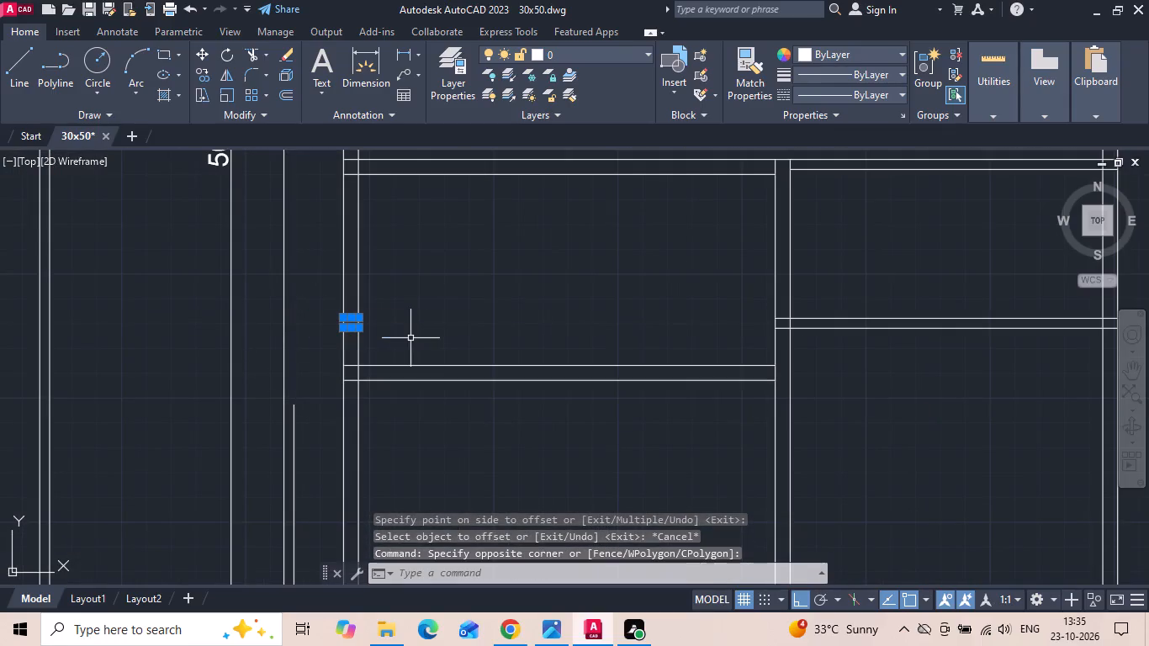
{"action": "key", "text": "Delete"}
{"action": "scroll", "coordinate": [409, 338], "scroll_direction": "down", "scroll_amount": 2}
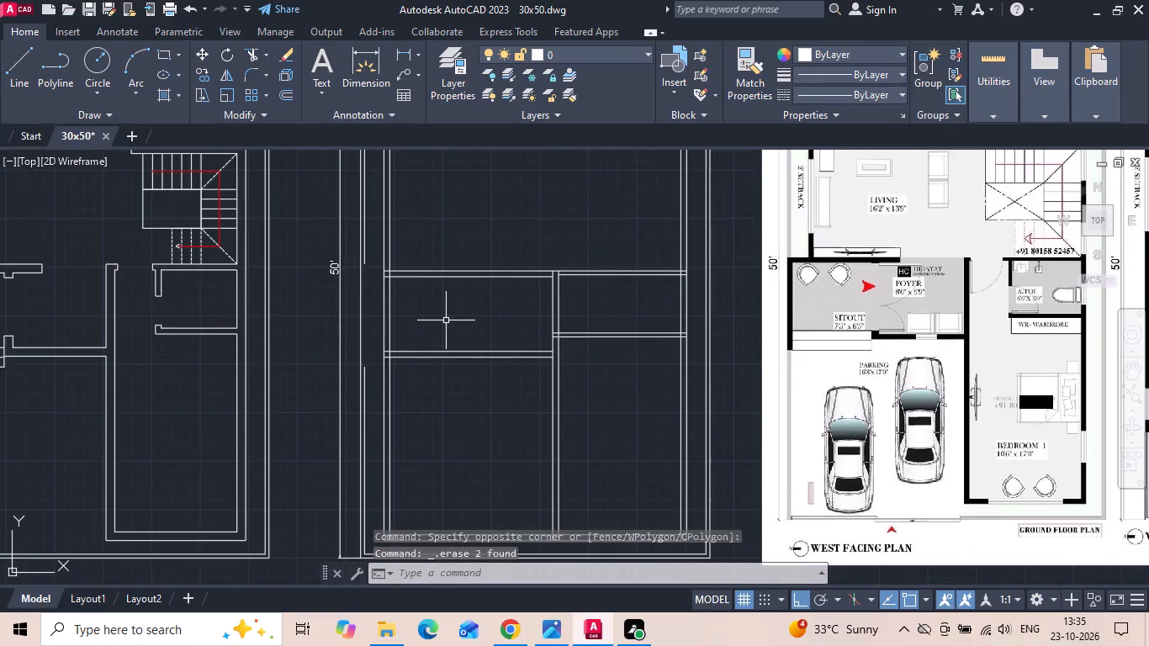
{"action": "key", "text": "Escape"}
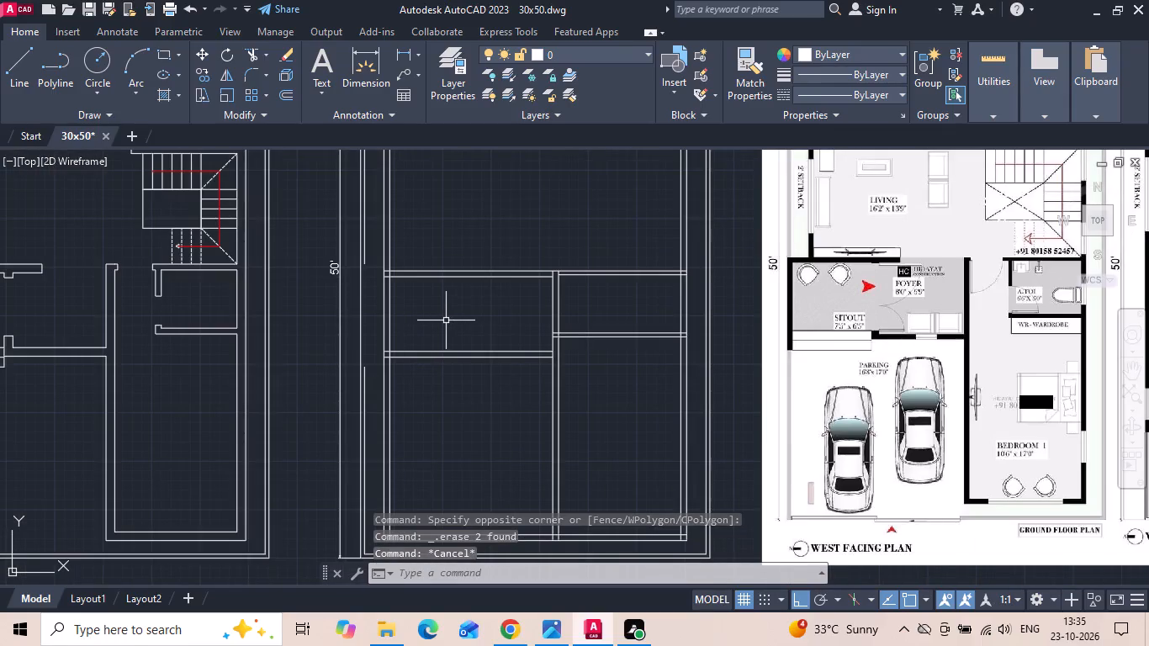
Offset the sitout-side line of the vertical wall beside the toilet and Bedroom 1 by 8' to the left for the foyer width.
{"action": "type", "text": "o 8'"}
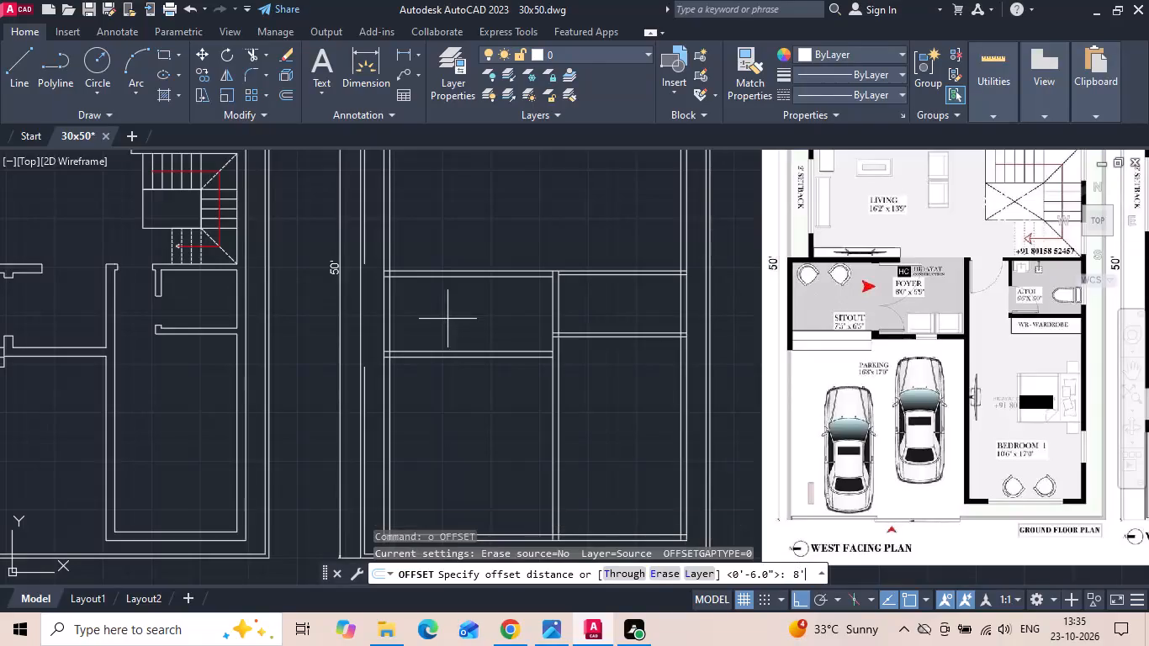
{"action": "key", "text": "Return"}
{"action": "scroll", "coordinate": [543, 313], "scroll_direction": "up", "scroll_amount": 1}
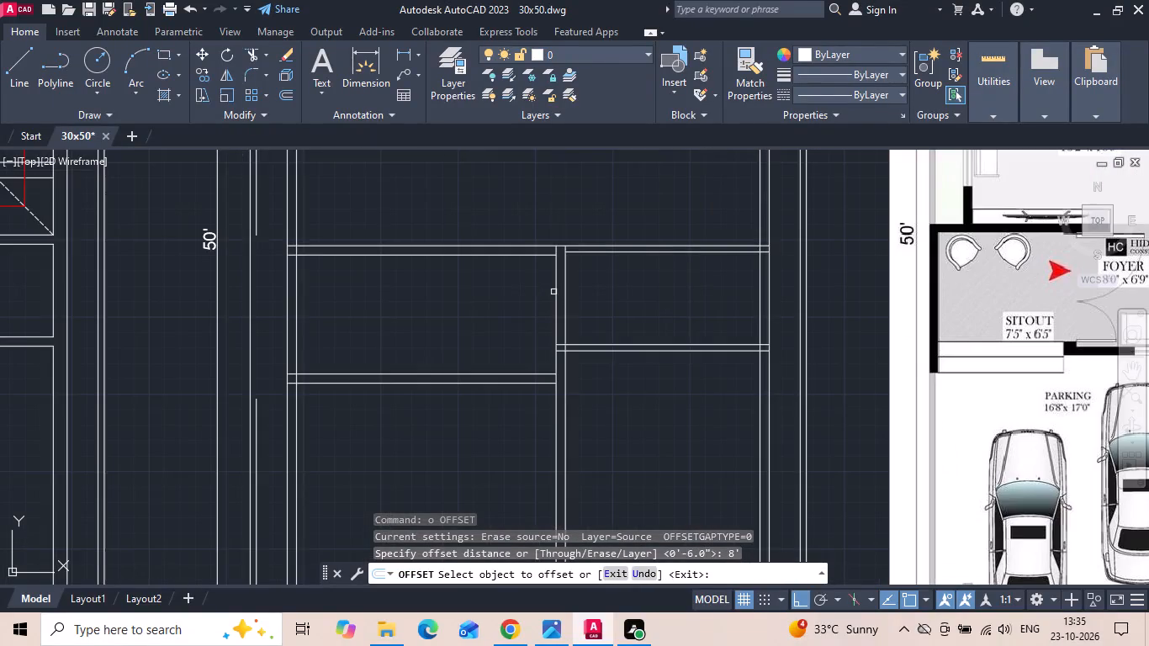
{"action": "left_click_drag", "start_coordinate": [554, 288], "coordinate": [541, 292]}
{"action": "left_click", "coordinate": [435, 313]}
{"action": "scroll", "coordinate": [435, 313], "scroll_direction": "down", "scroll_amount": 1}
{"action": "key", "text": "Escape"}
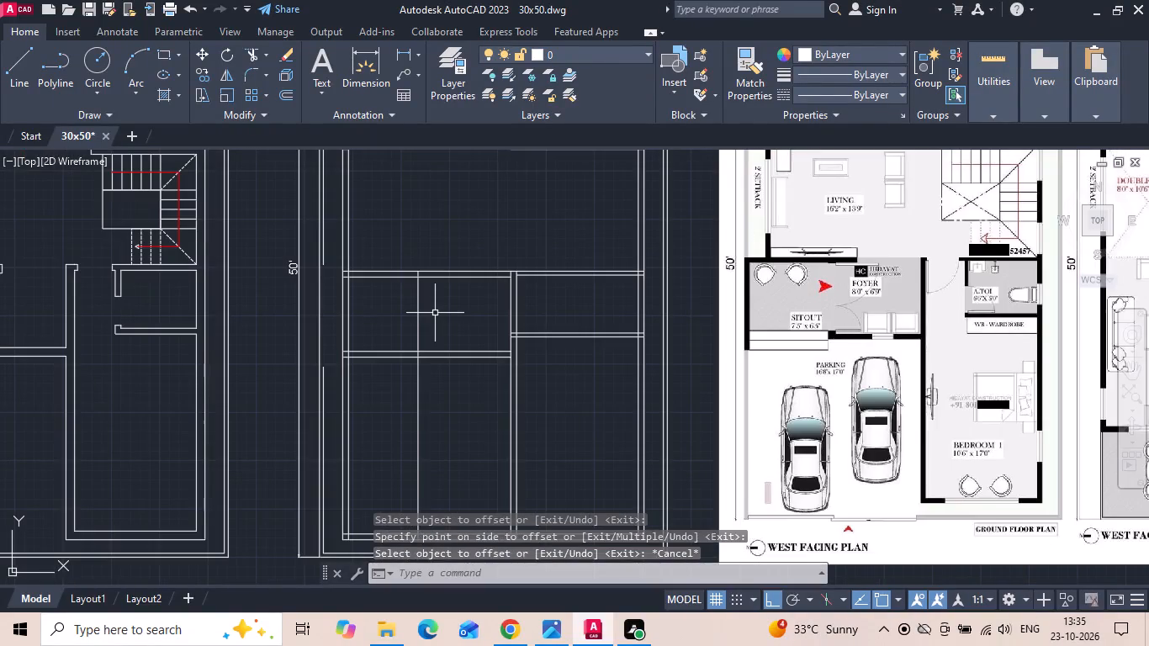
Offset the new vertical foyer line 6" to the left to form the wall between foyer and sitout.
{"action": "scroll", "coordinate": [435, 313], "scroll_direction": "up", "scroll_amount": 1}
{"action": "middle_click_drag", "start_coordinate": [416, 326], "coordinate": [302, 367]}
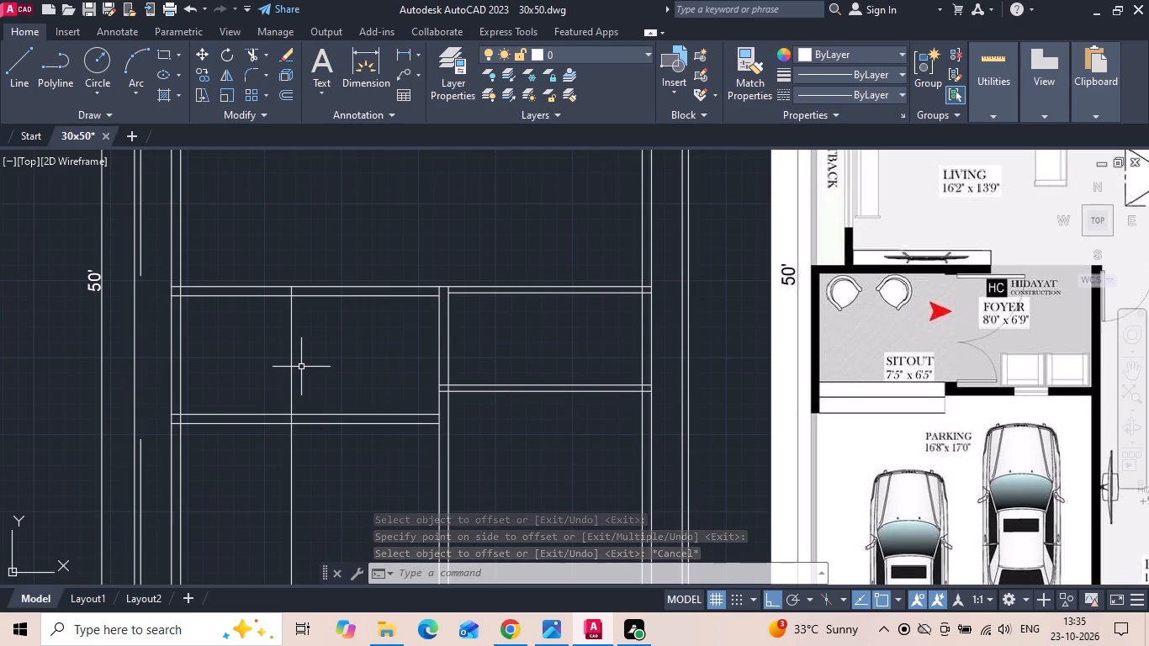
{"action": "type", "text": "o"}
{"action": "key", "text": "space"}
{"action": "type", "text": "6"}
{"action": "key", "text": "space"}
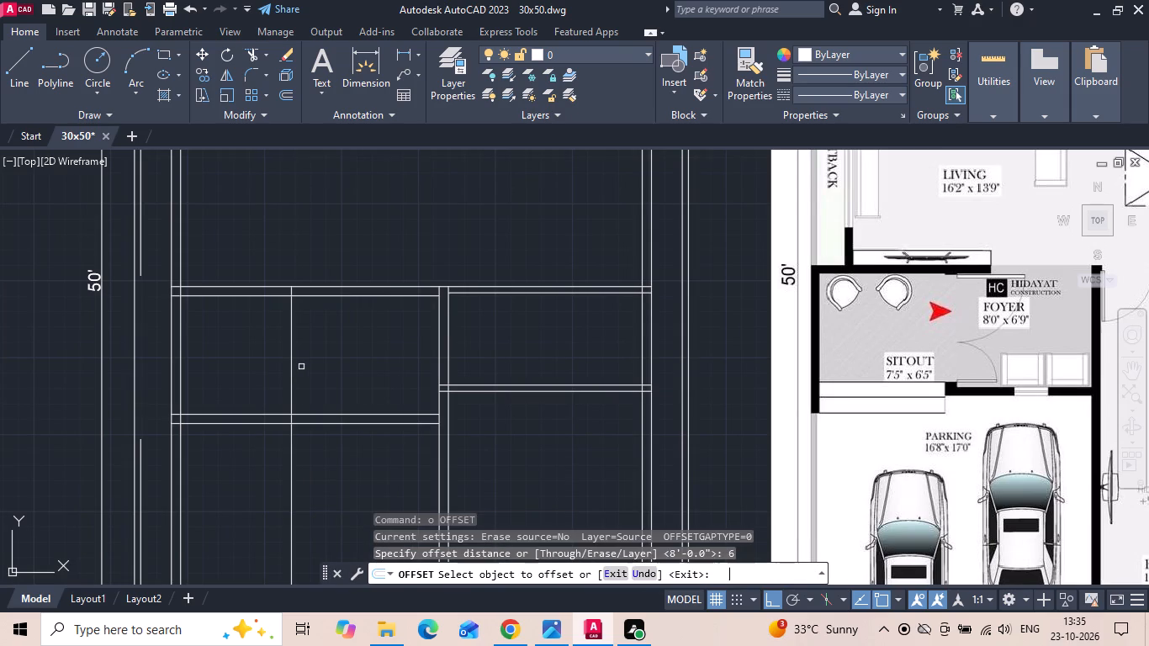
{"action": "left_click_drag", "start_coordinate": [291, 386], "coordinate": [276, 391]}
{"action": "left_click", "coordinate": [246, 394]}
{"action": "middle_click_drag", "start_coordinate": [252, 388], "coordinate": [388, 364]}
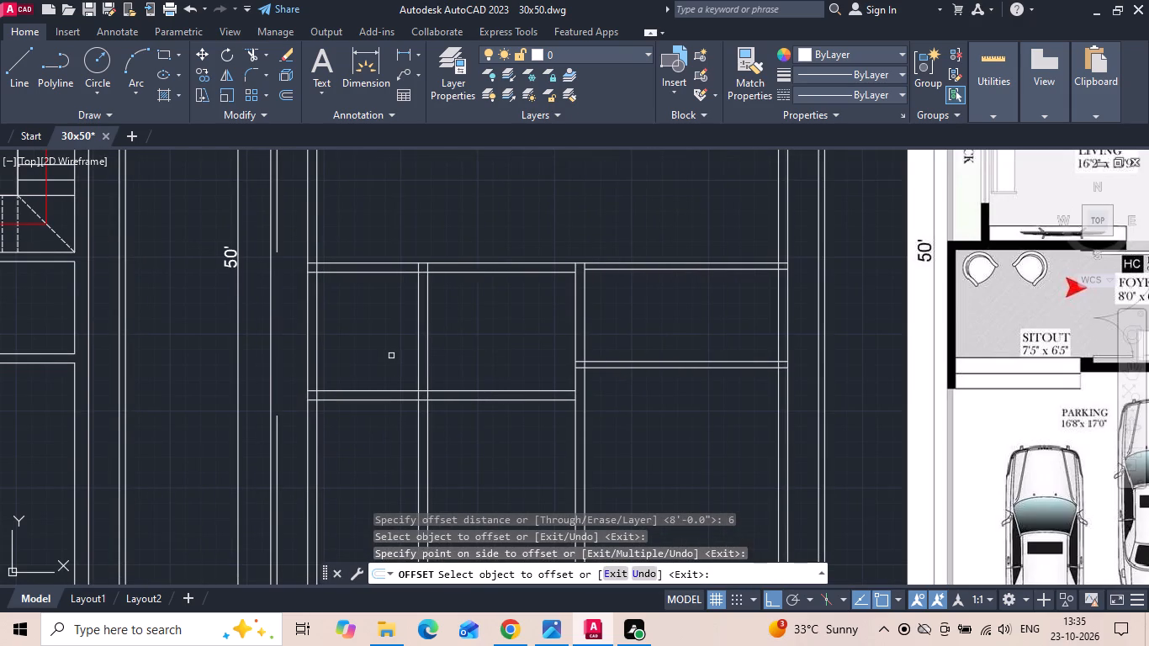
{"action": "key", "text": "Escape"}
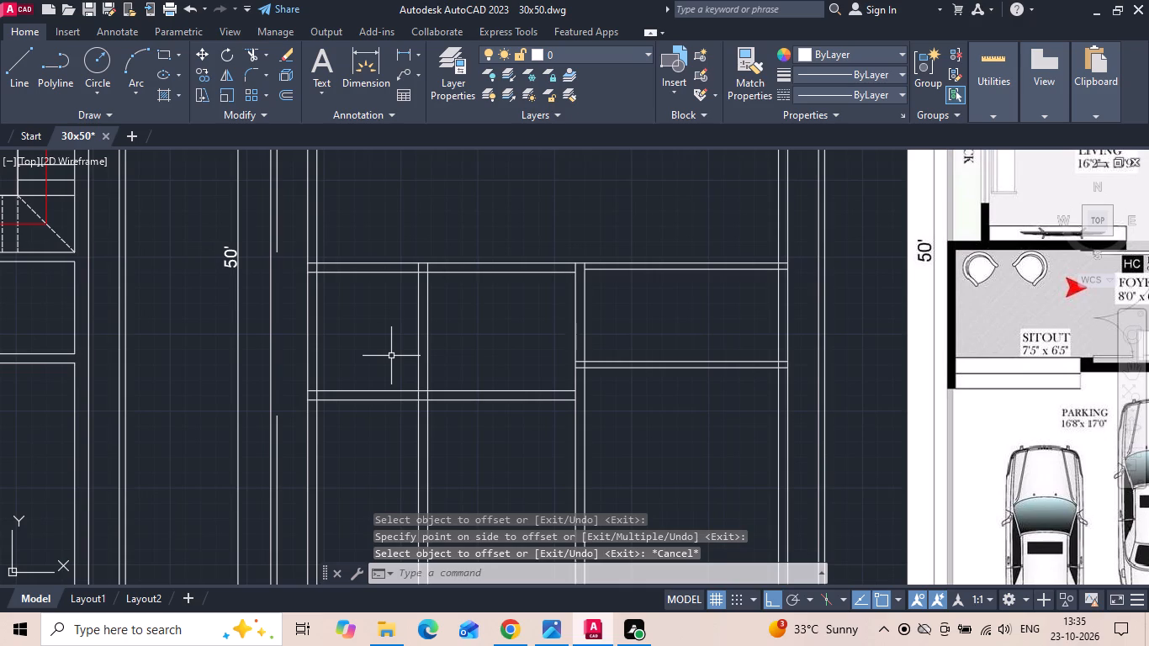
Extend both lines of the sitout's top wall left to the outer line of the left boundary wall.
{"action": "type", "text": "ex"}
{"action": "key", "text": "space"}
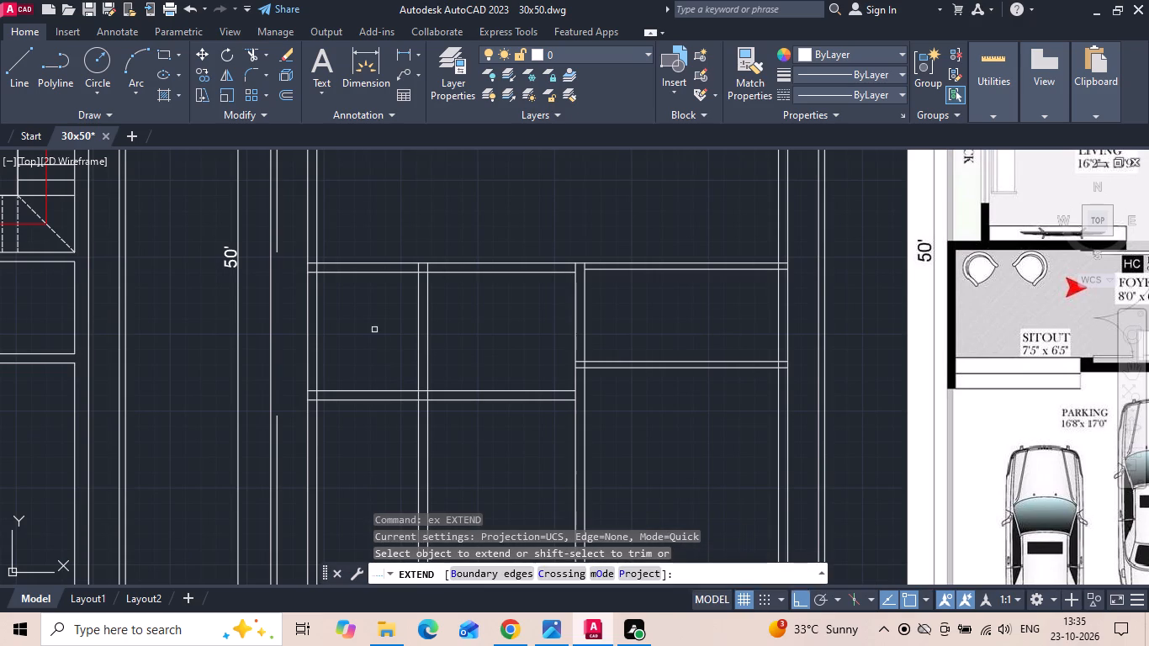
{"action": "left_click_drag", "start_coordinate": [333, 254], "coordinate": [323, 284]}
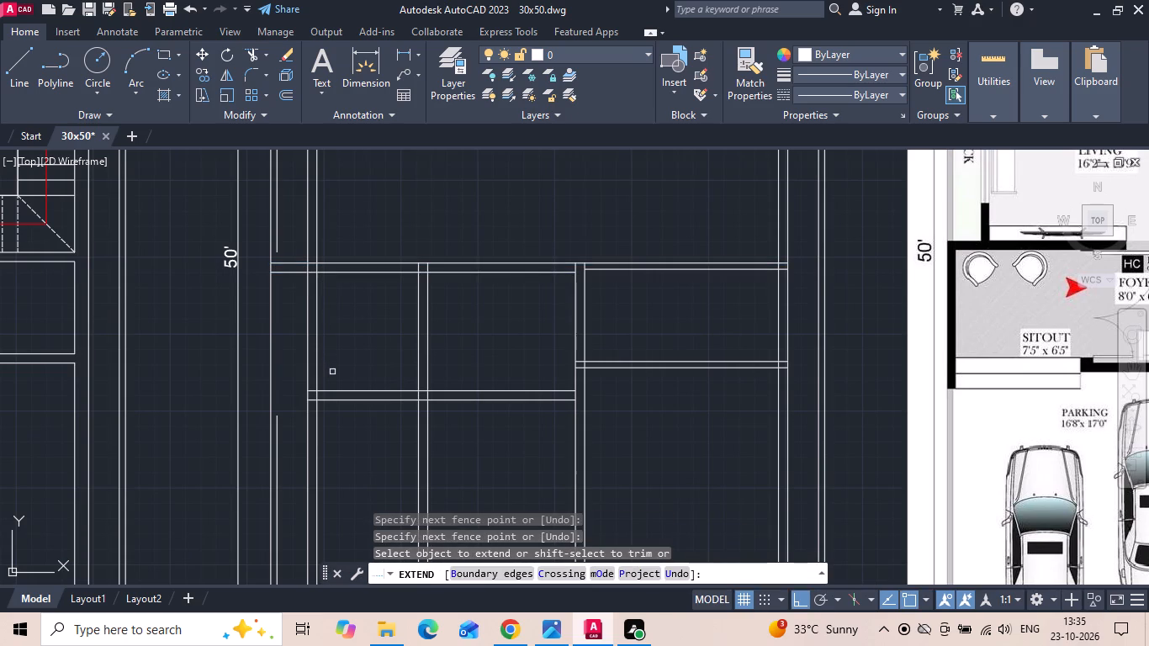
{"action": "key", "text": "Escape"}
Extend the inner line of the left boundary wall down to the sitout's top wall.
{"action": "type", "text": "ex"}
{"action": "key", "text": "space"}
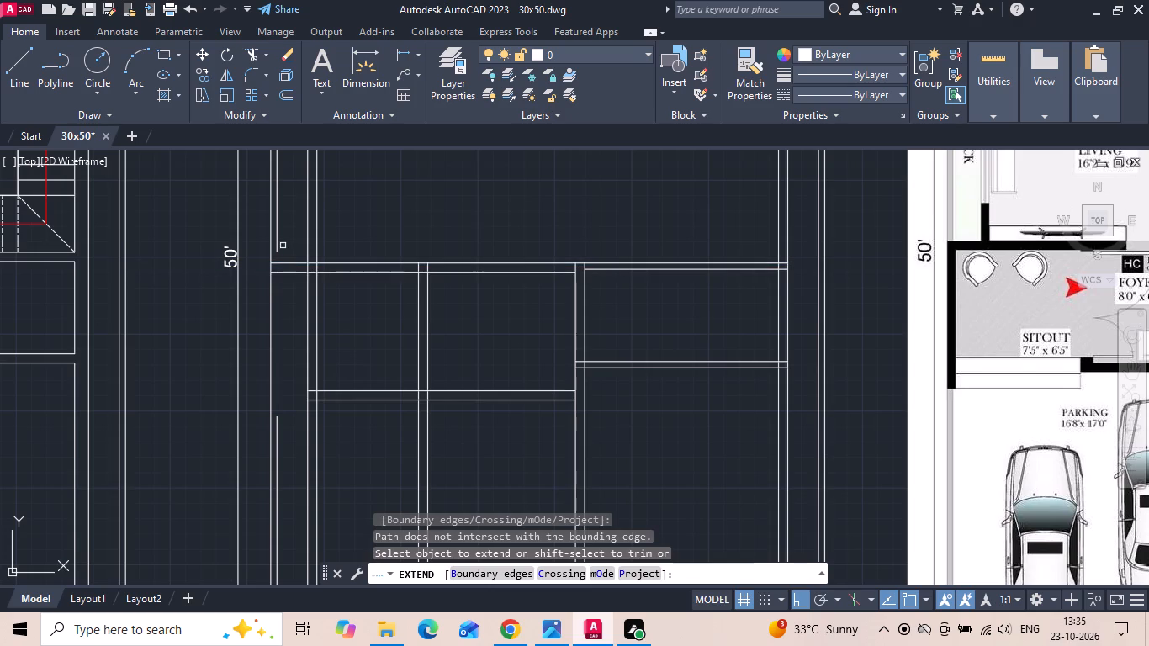
{"action": "left_click", "coordinate": [277, 240]}
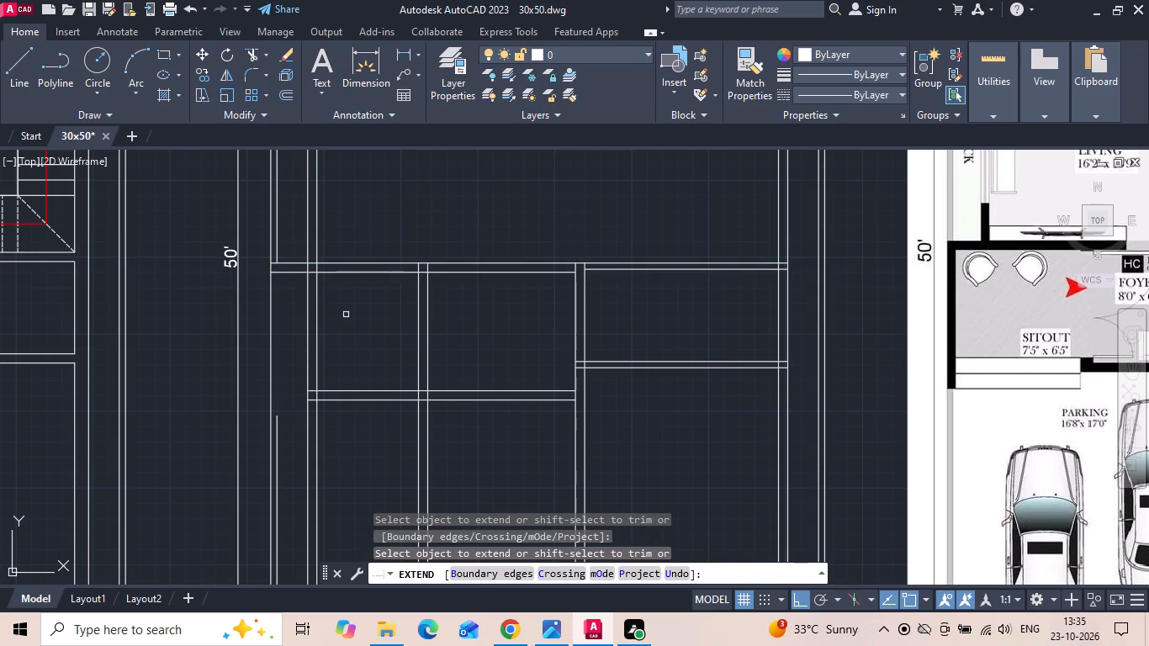
{"action": "key", "text": "Escape"}
Trim the overlapping lines where the left exterior wall crosses the sitout's top wall to open the junction.
{"action": "type", "text": "tr"}
{"action": "key", "text": "space"}
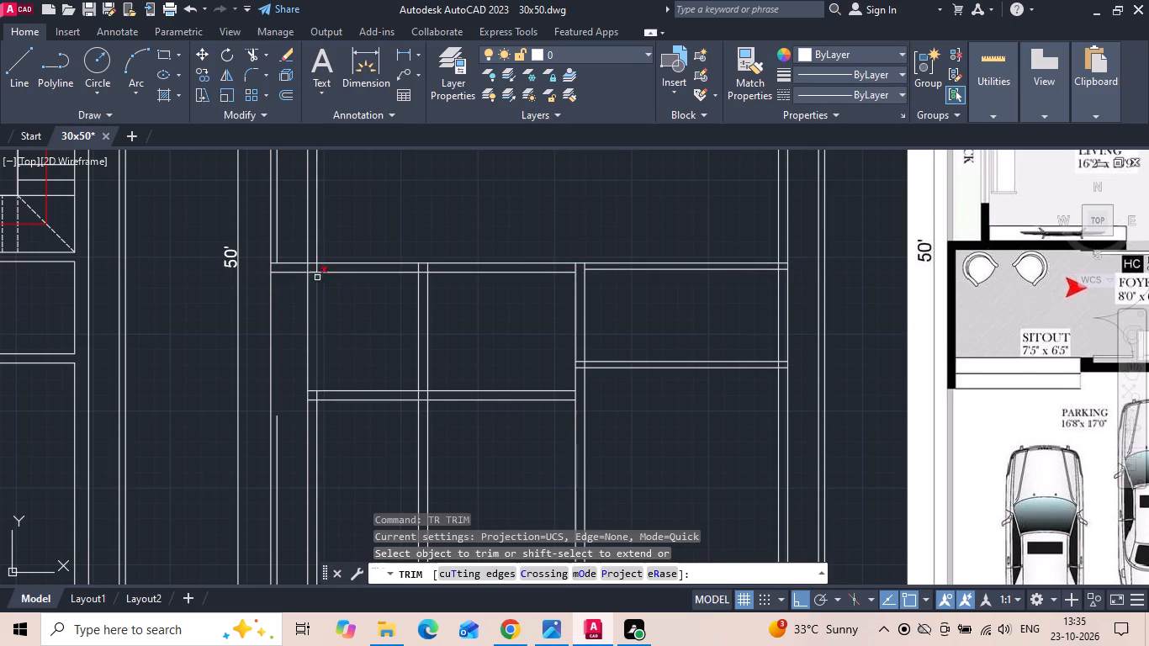
{"action": "left_click", "coordinate": [308, 267]}
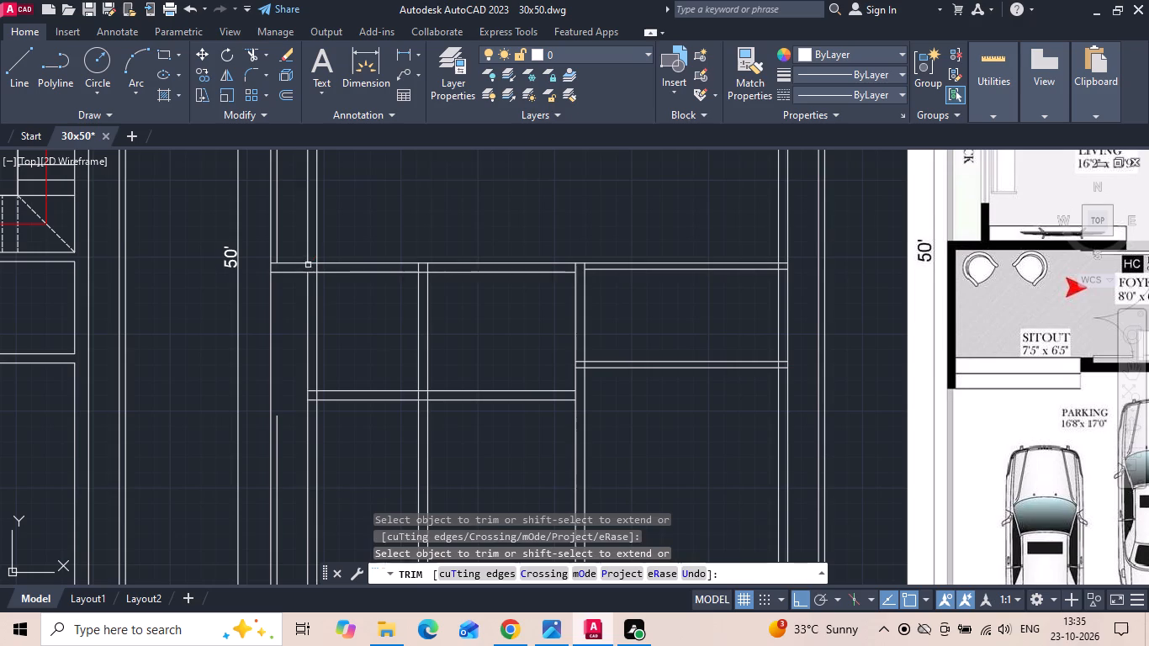
{"action": "left_click", "coordinate": [312, 264]}
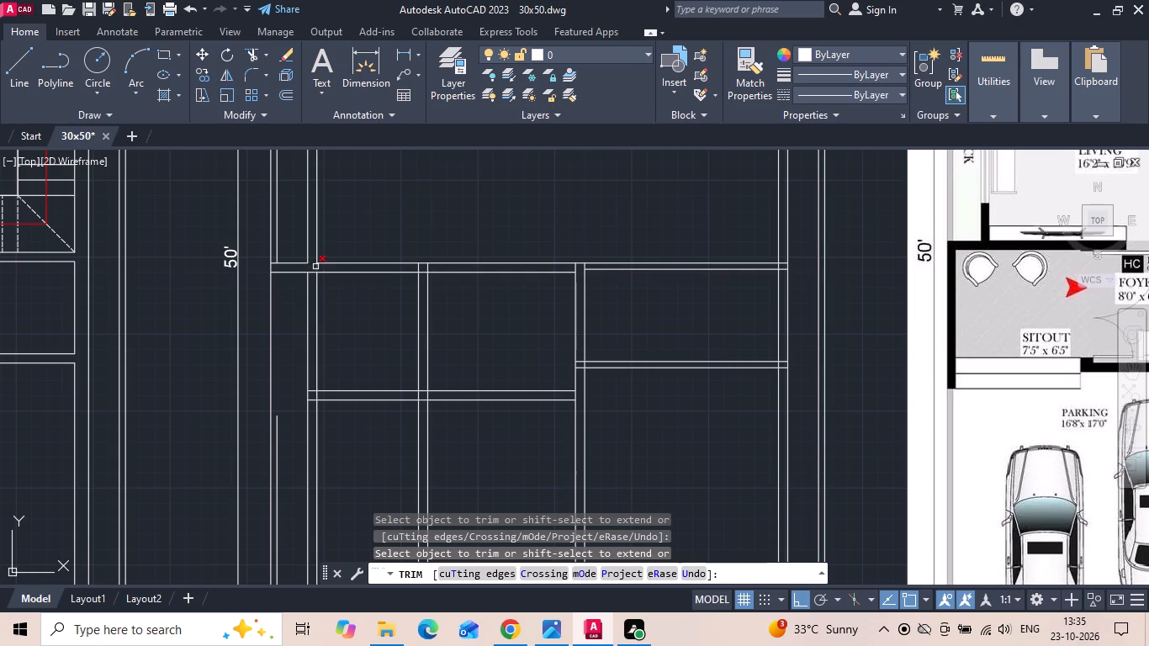
{"action": "left_click", "coordinate": [315, 267]}
Trim both lines of the left exterior wall below the sitout's lower wall, along the parking side.
{"action": "left_click_drag", "start_coordinate": [352, 466], "coordinate": [329, 469]}
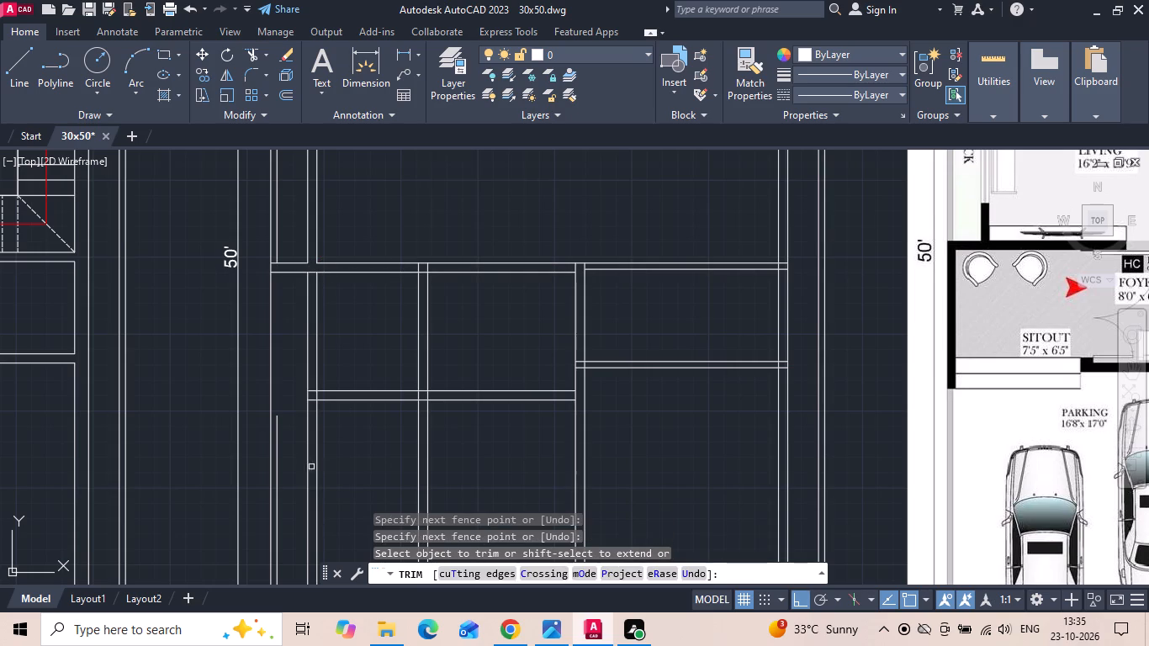
{"action": "left_click_drag", "start_coordinate": [299, 450], "coordinate": [321, 449]}
{"action": "key", "text": "Escape"}
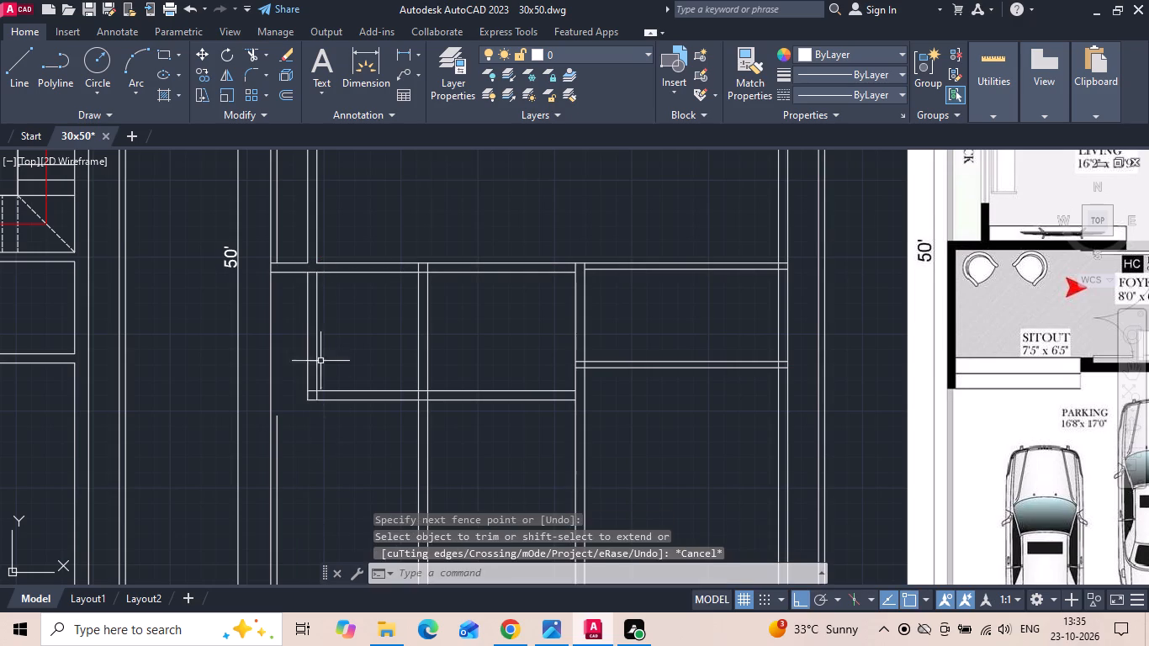
Move the sitout's two left wall lines so the outer one aligns with the left boundary wall's outer line.
{"action": "left_click", "coordinate": [324, 320]}
{"action": "left_click", "coordinate": [278, 332]}
{"action": "right_click", "coordinate": [278, 332]}
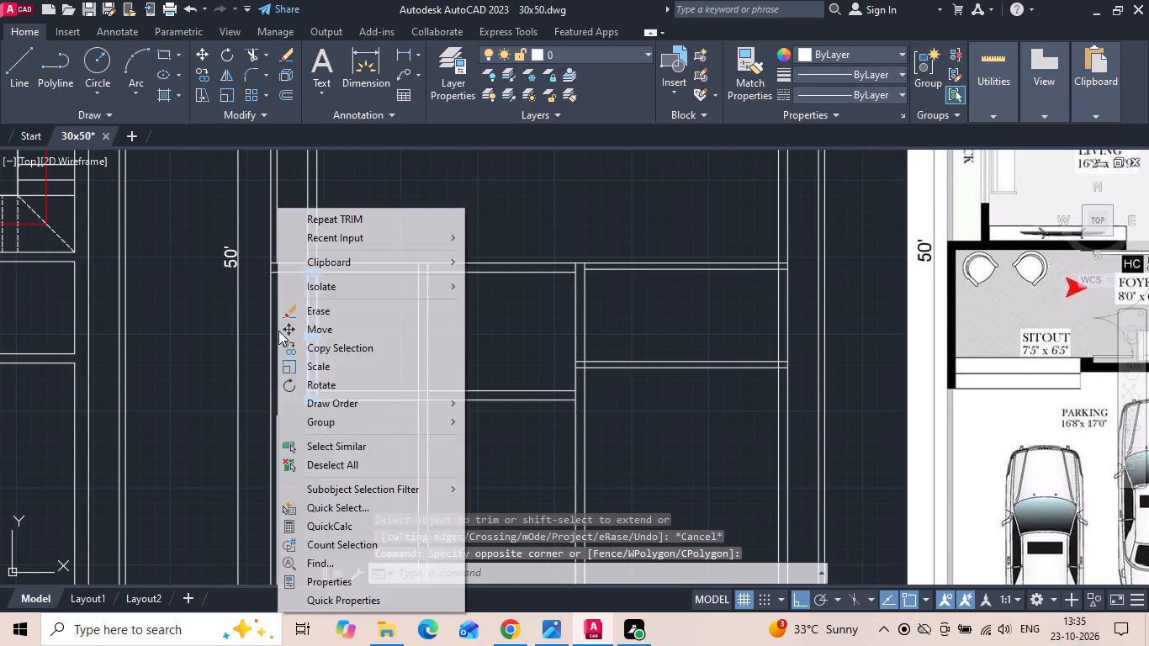
{"action": "left_click", "coordinate": [289, 323]}
{"action": "scroll", "coordinate": [296, 273], "scroll_direction": "up", "scroll_amount": 3}
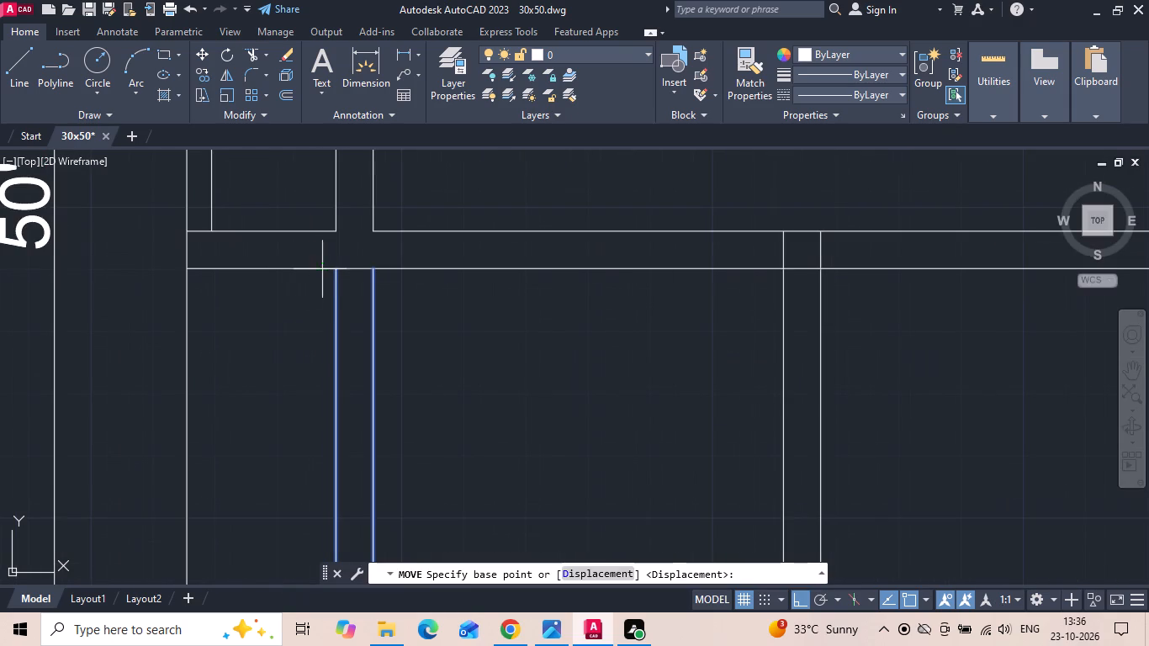
{"action": "left_click", "coordinate": [333, 268]}
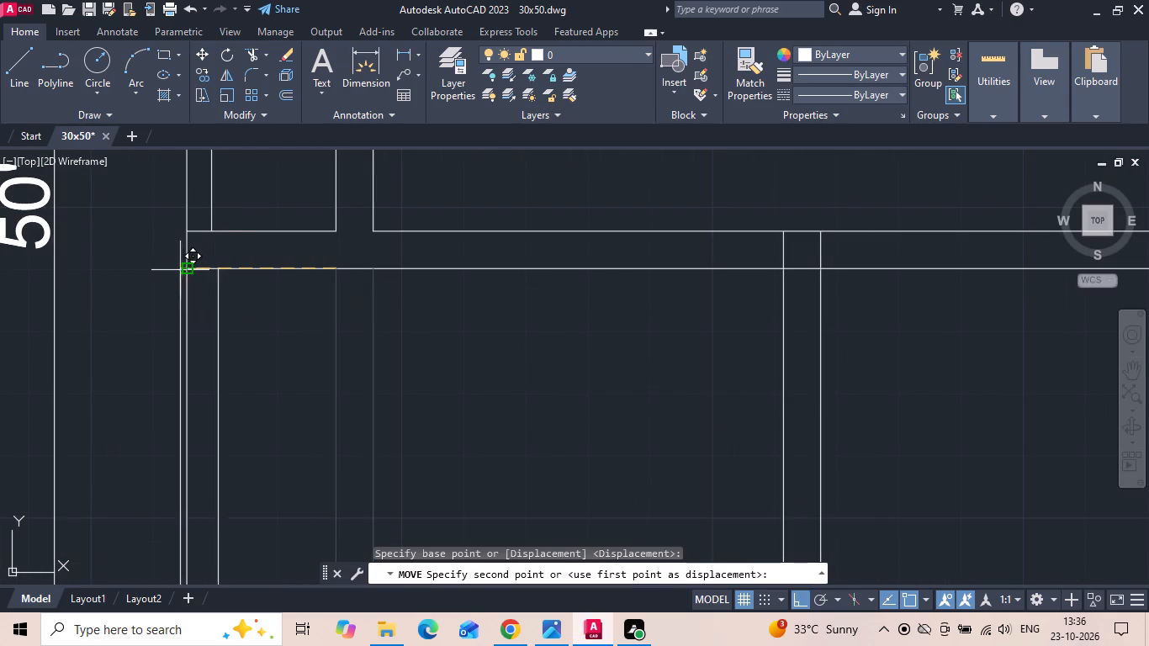
{"action": "left_click", "coordinate": [188, 267]}
Extend both lines of the sitout's lower wall to meet the sitout's left wall.
{"action": "scroll", "coordinate": [394, 272], "scroll_direction": "down", "scroll_amount": 3}
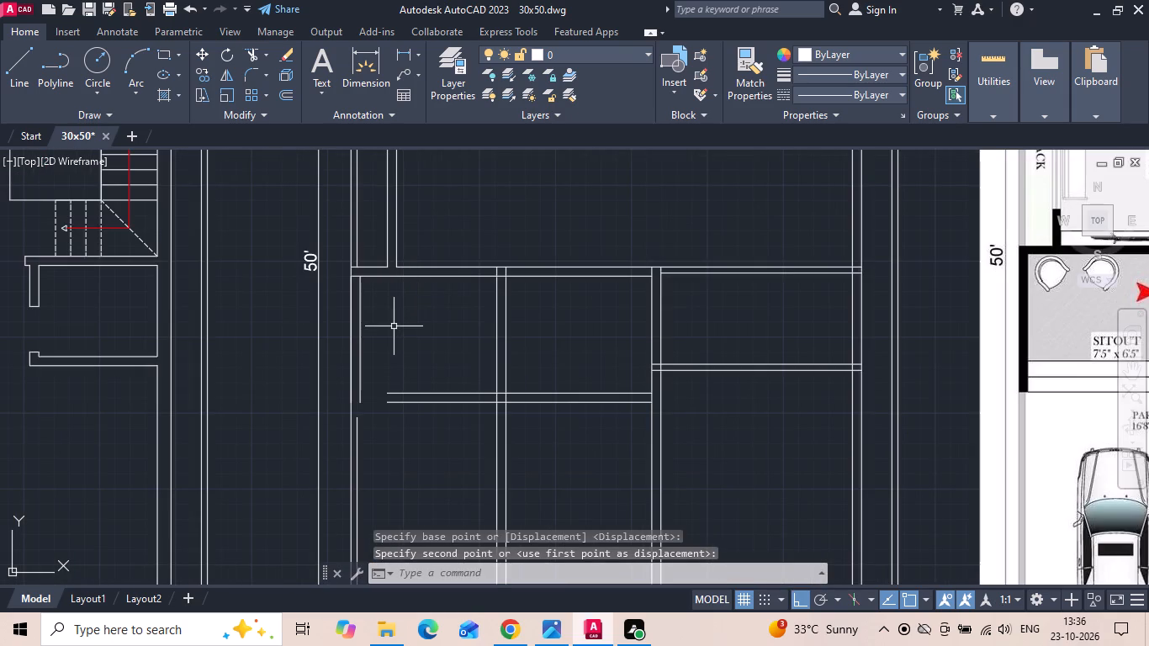
{"action": "scroll", "coordinate": [389, 336], "scroll_direction": "down", "scroll_amount": 1}
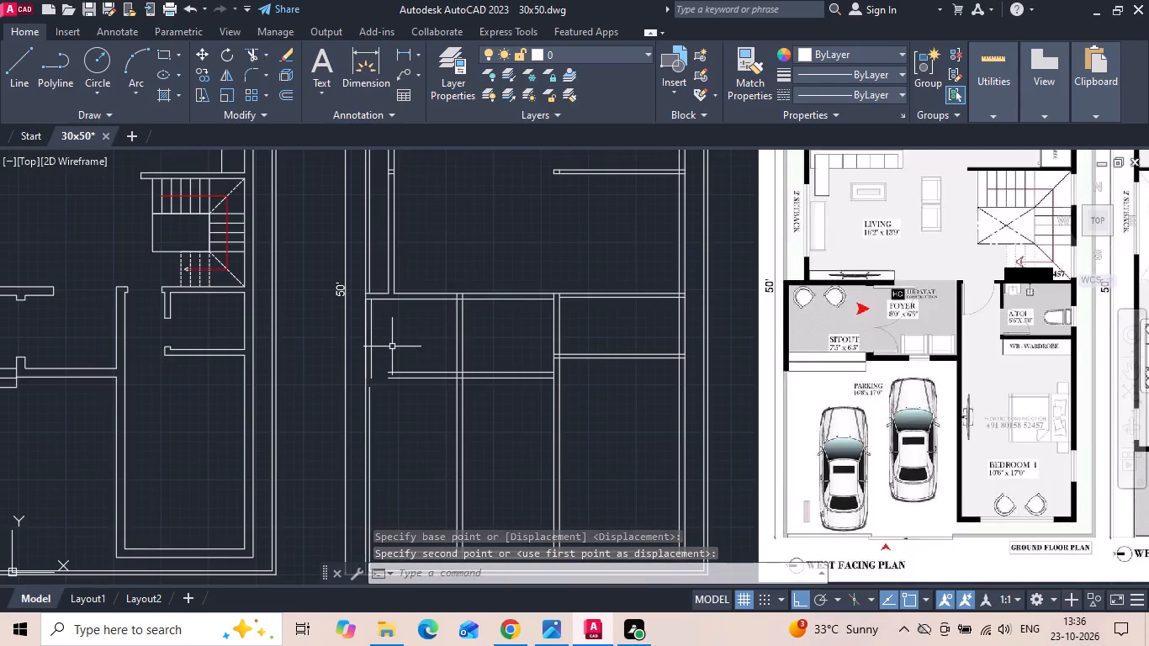
{"action": "type", "text": "ex"}
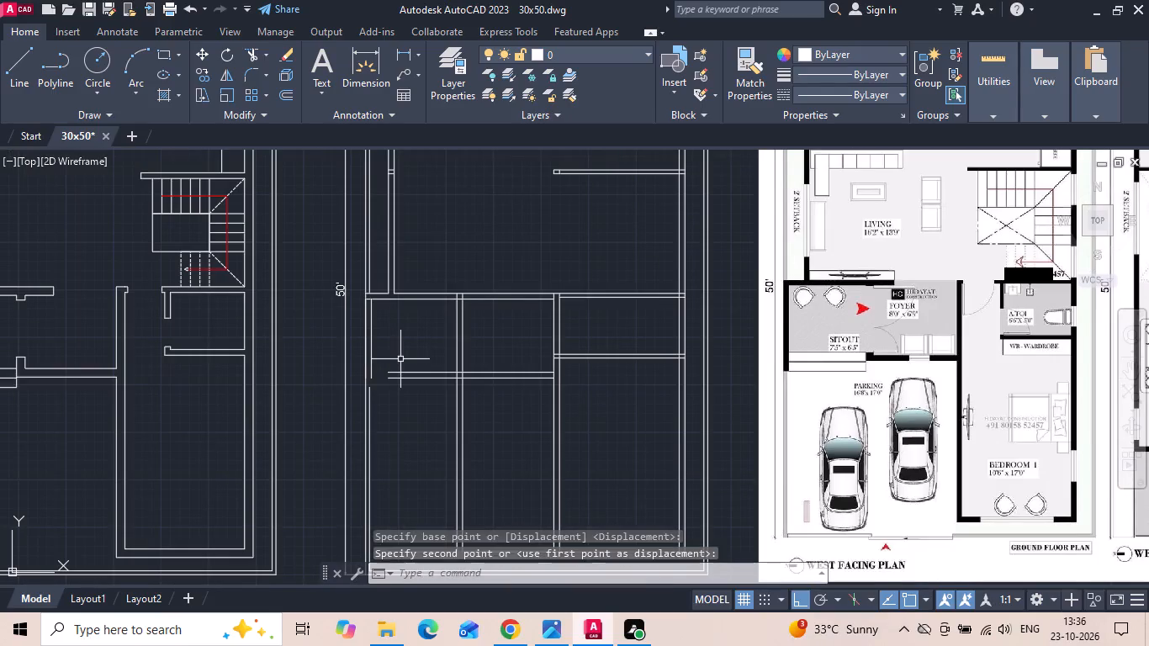
{"action": "key", "text": "space"}
{"action": "left_click_drag", "start_coordinate": [413, 360], "coordinate": [408, 380]}
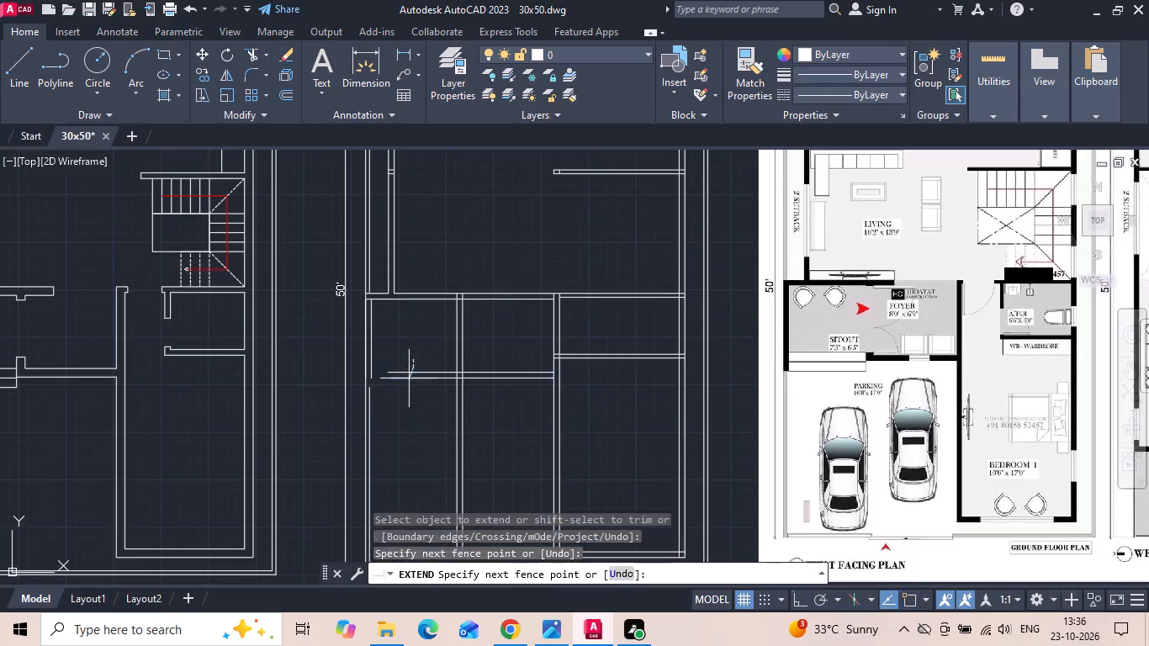
{"action": "left_click_drag", "start_coordinate": [408, 380], "coordinate": [403, 394]}
{"action": "key", "text": "Escape"}
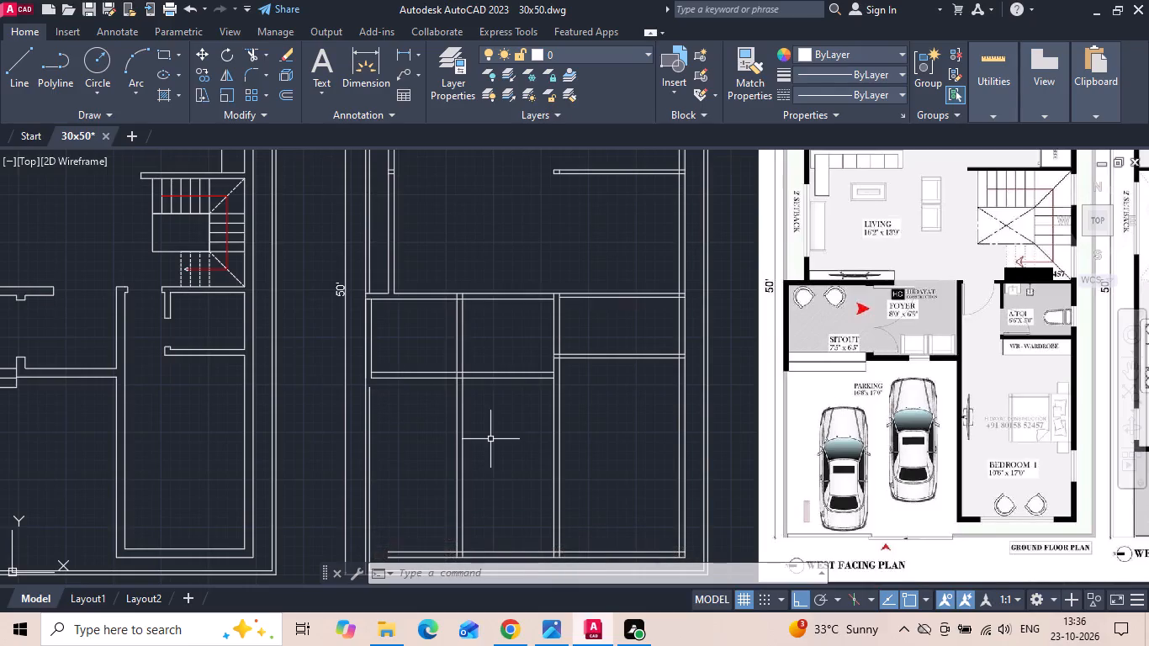
Save the drawing.
{"action": "key", "text": "ctrl+s"}
{"action": "key", "text": "ctrl+s"}
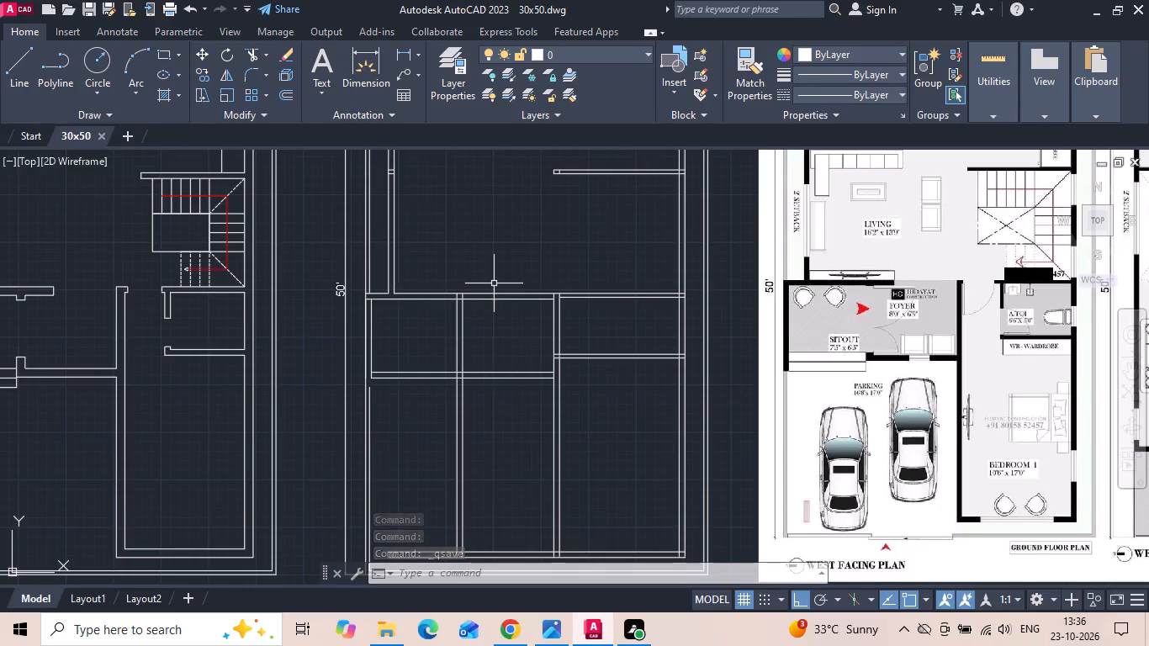
Trim the two sitout–foyer partition lines below the lower wall, clearing them from the parking area.
{"action": "type", "text": "tr"}
{"action": "key", "text": "space"}
{"action": "left_click_drag", "start_coordinate": [485, 421], "coordinate": [430, 437]}
{"action": "middle_click_drag", "start_coordinate": [427, 435], "coordinate": [431, 414]}
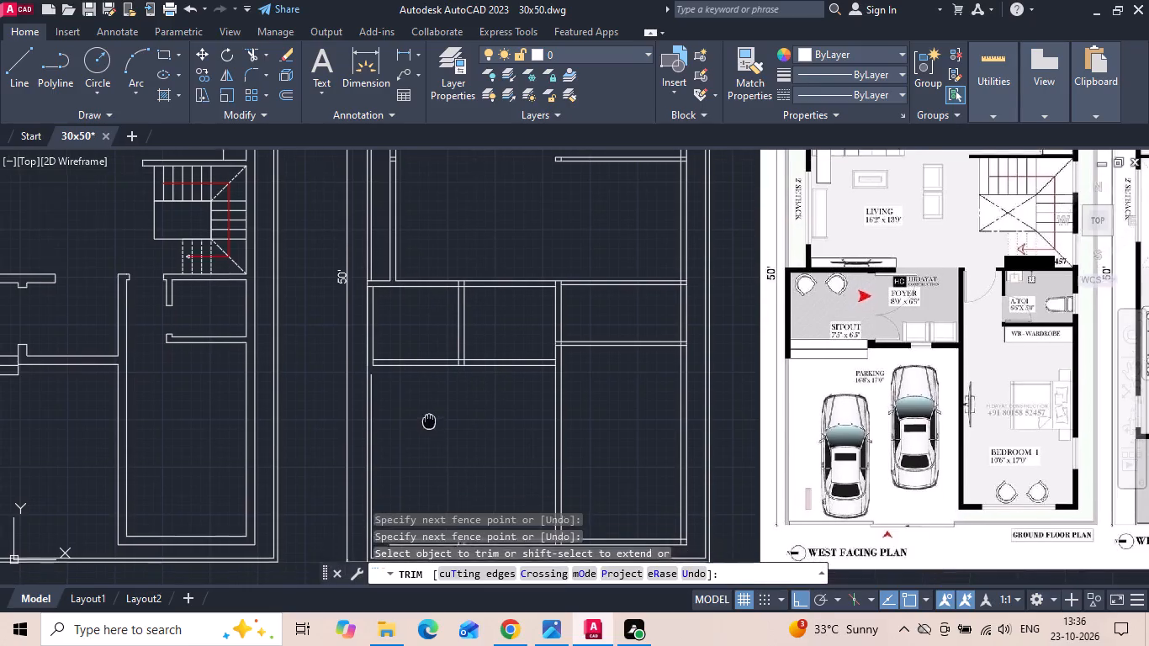
{"action": "middle_click_drag", "start_coordinate": [431, 414], "coordinate": [433, 398]}
{"action": "middle_click_drag", "start_coordinate": [436, 393], "coordinate": [438, 366]}
{"action": "key", "text": "Escape"}
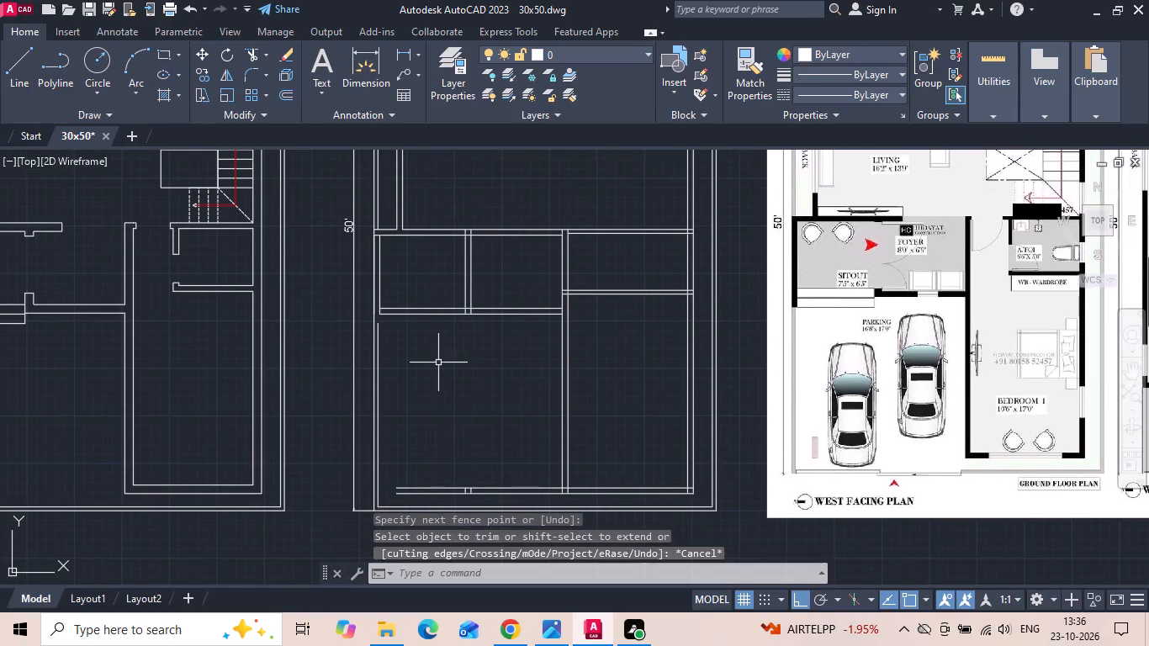
Trim the front wall lines at the bottom of the parking area and erase the leftover wall pieces there.
{"action": "middle_click_drag", "start_coordinate": [479, 394], "coordinate": [475, 360]}
{"action": "key", "text": "t"}
{"action": "key", "text": "r"}
{"action": "key", "text": "space"}
{"action": "left_click_drag", "start_coordinate": [520, 429], "coordinate": [516, 450]}
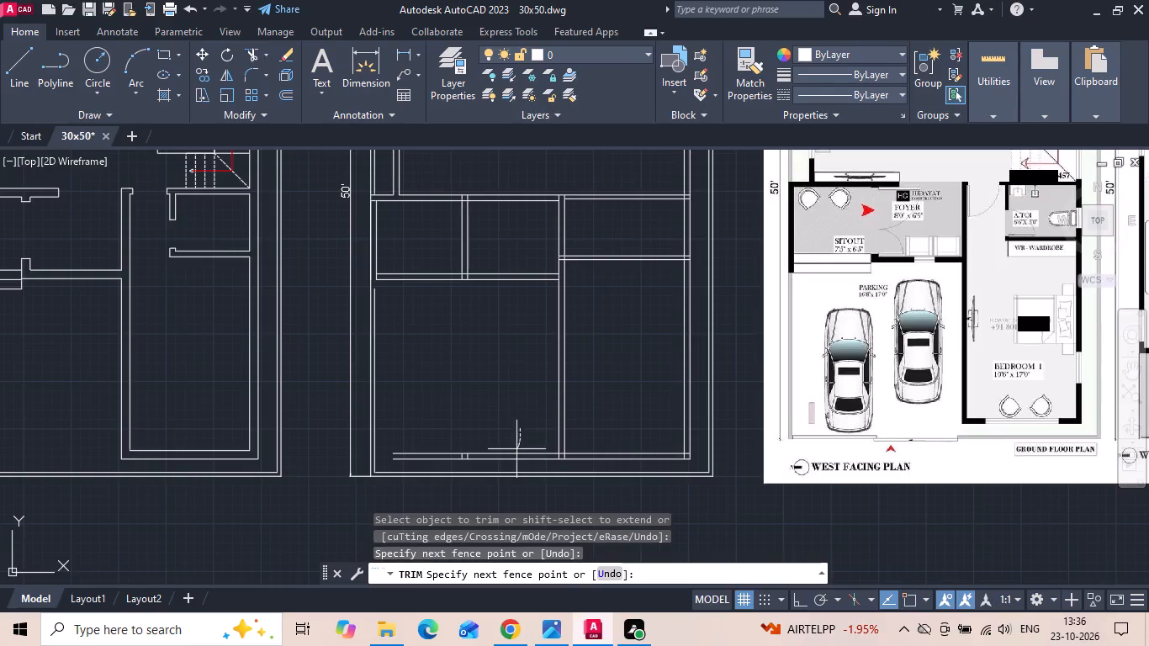
{"action": "left_click_drag", "start_coordinate": [516, 450], "coordinate": [512, 460]}
{"action": "key", "text": "Escape"}
{"action": "left_click", "coordinate": [471, 465]}
{"action": "left_click", "coordinate": [453, 442]}
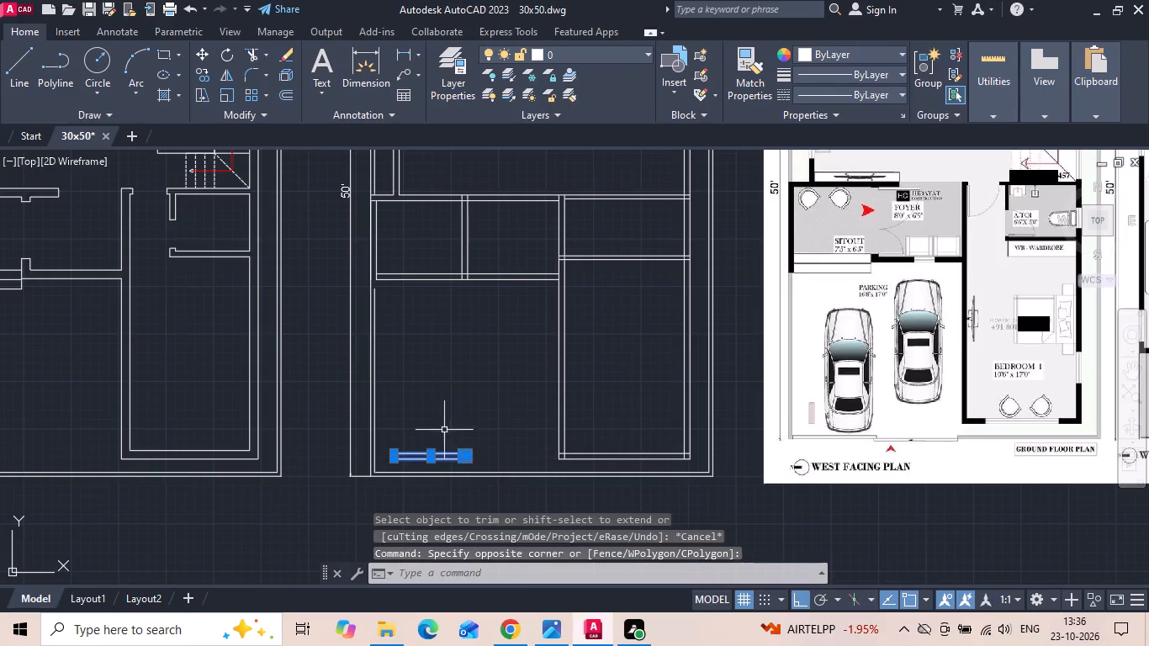
{"action": "key", "text": "Delete"}
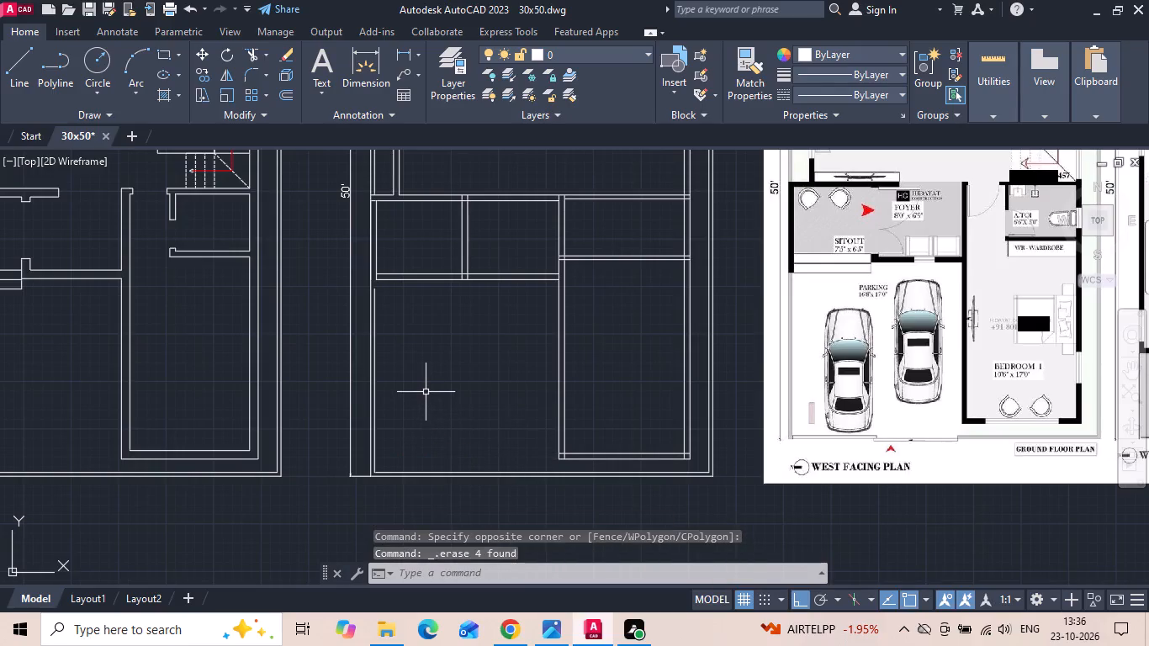
Erase the two short leftover lines across the living room's left wall.
{"action": "middle_click_drag", "start_coordinate": [430, 360], "coordinate": [446, 397]}
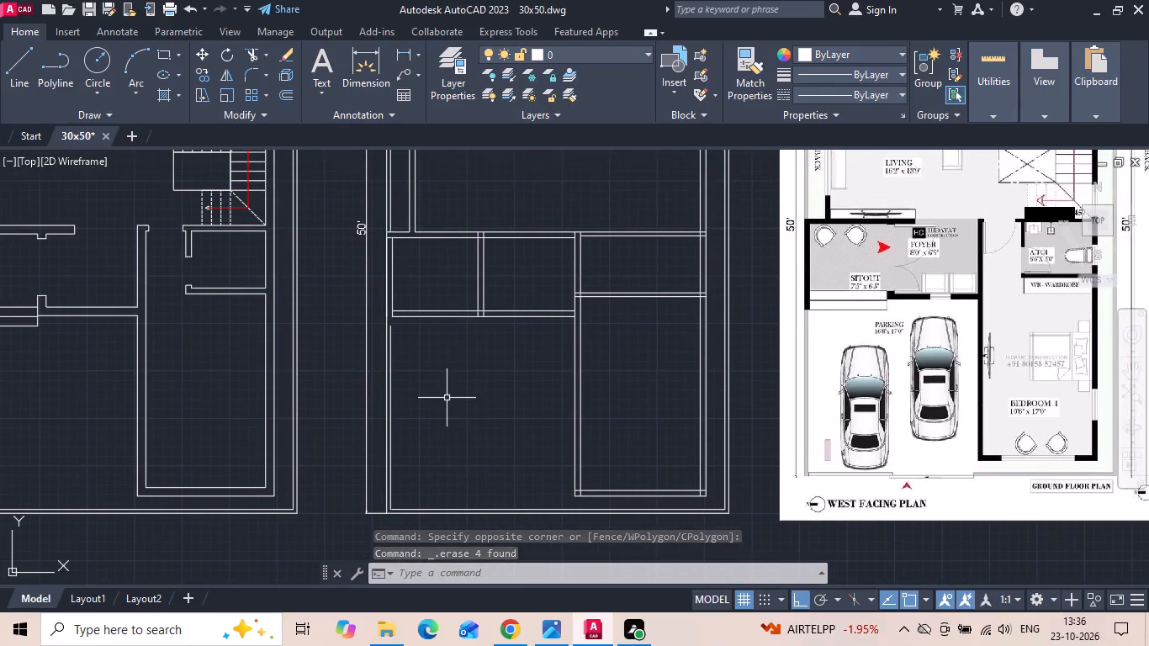
{"action": "middle_click_drag", "start_coordinate": [470, 362], "coordinate": [472, 410]}
{"action": "scroll", "coordinate": [469, 400], "scroll_direction": "down", "scroll_amount": 1}
{"action": "scroll", "coordinate": [422, 250], "scroll_direction": "up", "scroll_amount": 2}
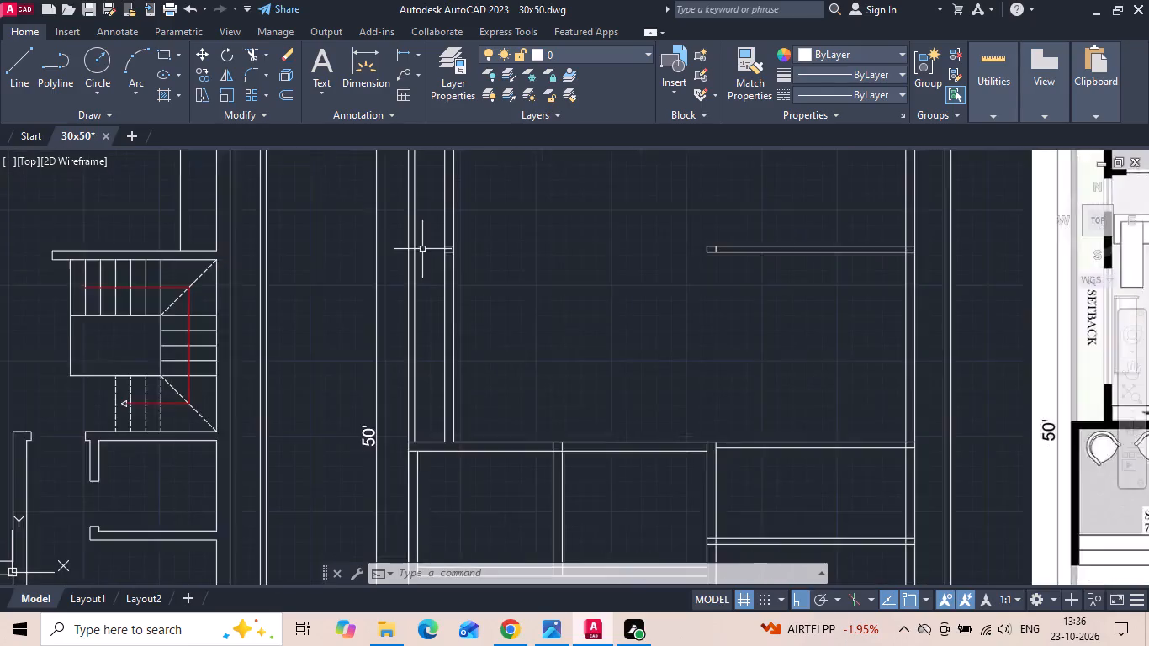
{"action": "scroll", "coordinate": [430, 246], "scroll_direction": "up", "scroll_amount": 1}
{"action": "left_click_drag", "start_coordinate": [432, 223], "coordinate": [483, 256]}
{"action": "left_click", "coordinate": [559, 264]}
{"action": "key", "text": "Delete"}
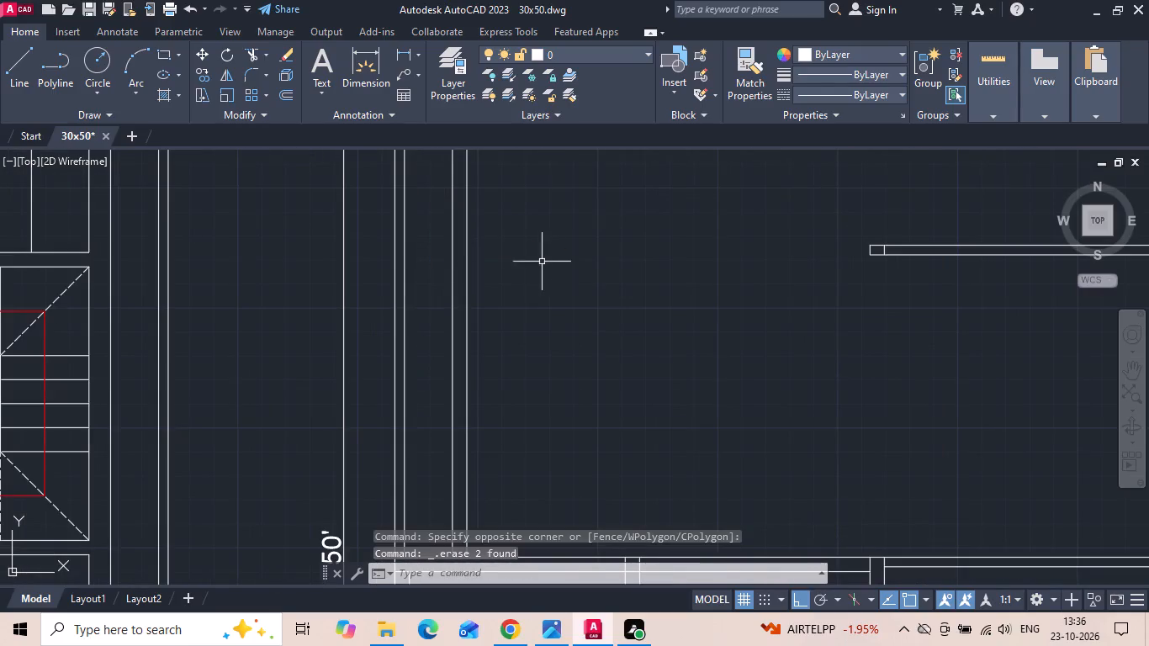
Measure the entrance opening between the sitout and foyer on the reference plan with a linear dimension.
{"action": "scroll", "coordinate": [525, 273], "scroll_direction": "down", "scroll_amount": 2}
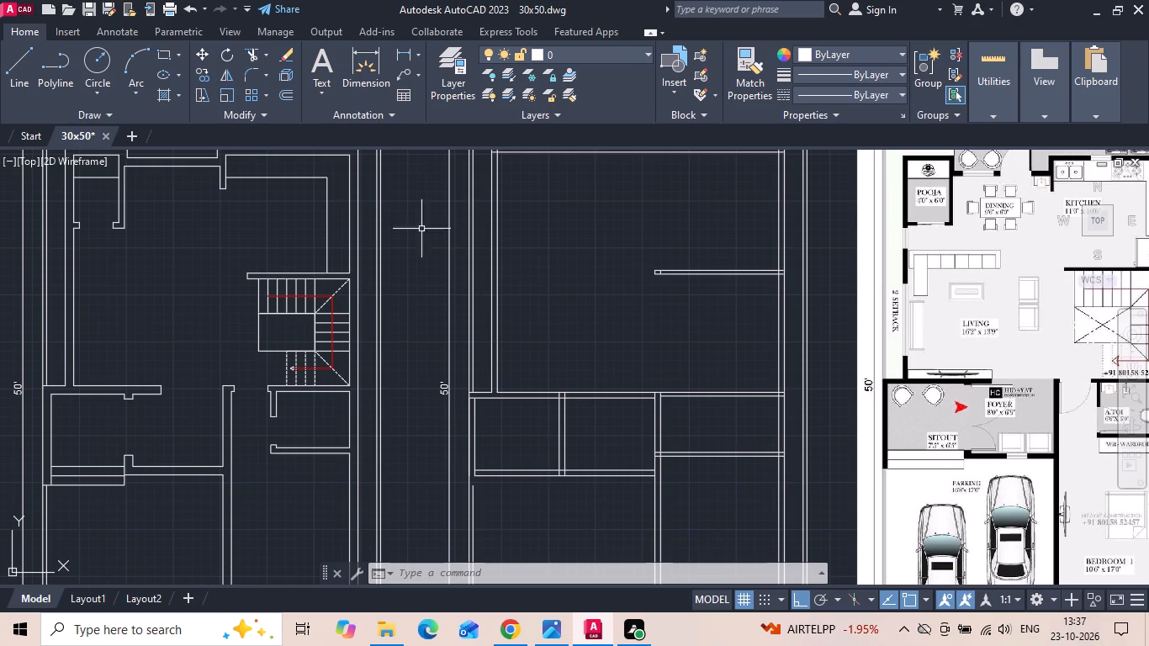
{"action": "left_click", "coordinate": [400, 50]}
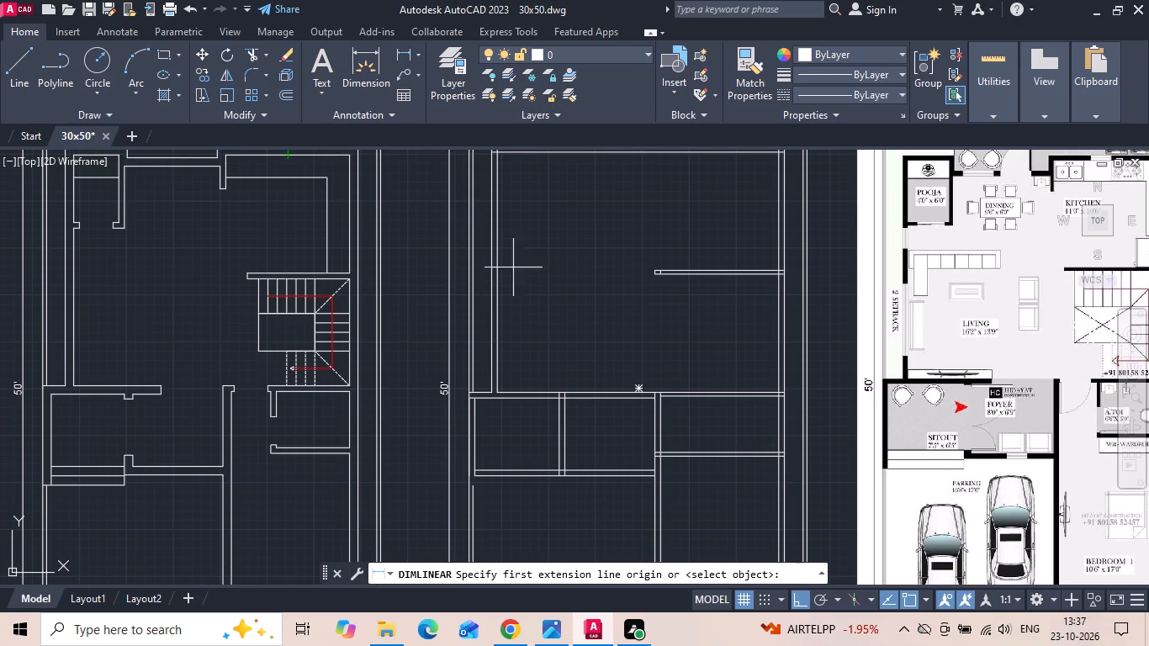
{"action": "middle_click_drag", "start_coordinate": [630, 330], "coordinate": [342, 258]}
{"action": "scroll", "coordinate": [712, 340], "scroll_direction": "up", "scroll_amount": 2}
{"action": "scroll", "coordinate": [657, 427], "scroll_direction": "up", "scroll_amount": 1}
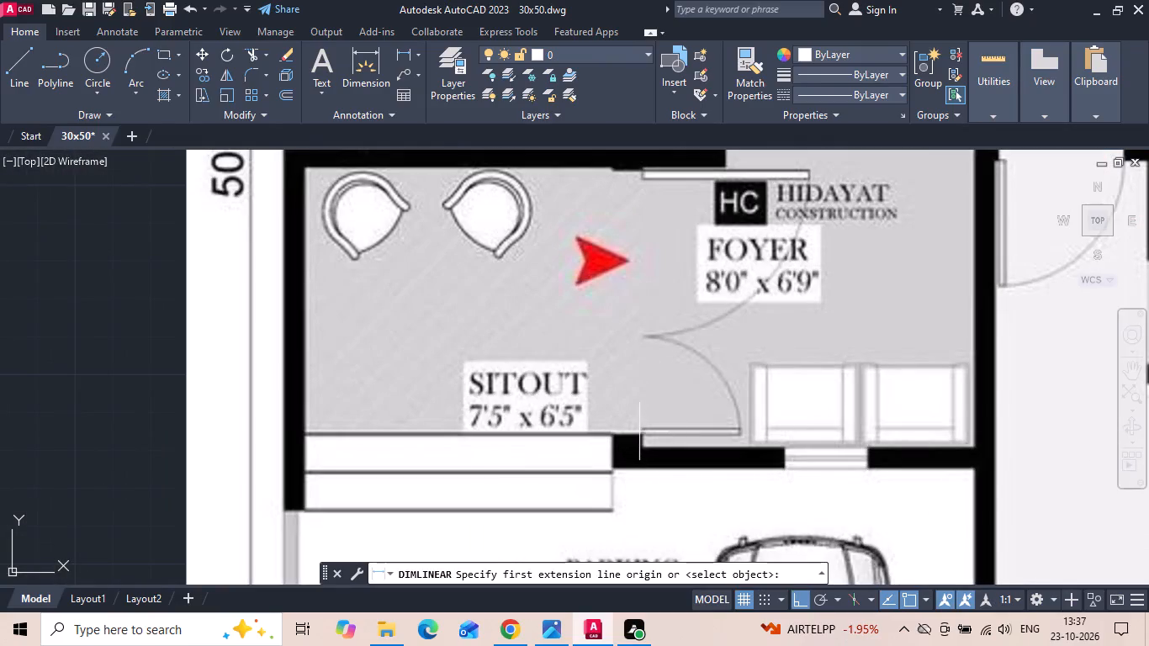
{"action": "left_click", "coordinate": [638, 433]}
{"action": "middle_click_drag", "start_coordinate": [615, 301], "coordinate": [630, 389]}
{"action": "scroll", "coordinate": [630, 391], "scroll_direction": "down", "scroll_amount": 1}
{"action": "scroll", "coordinate": [638, 345], "scroll_direction": "up", "scroll_amount": 1}
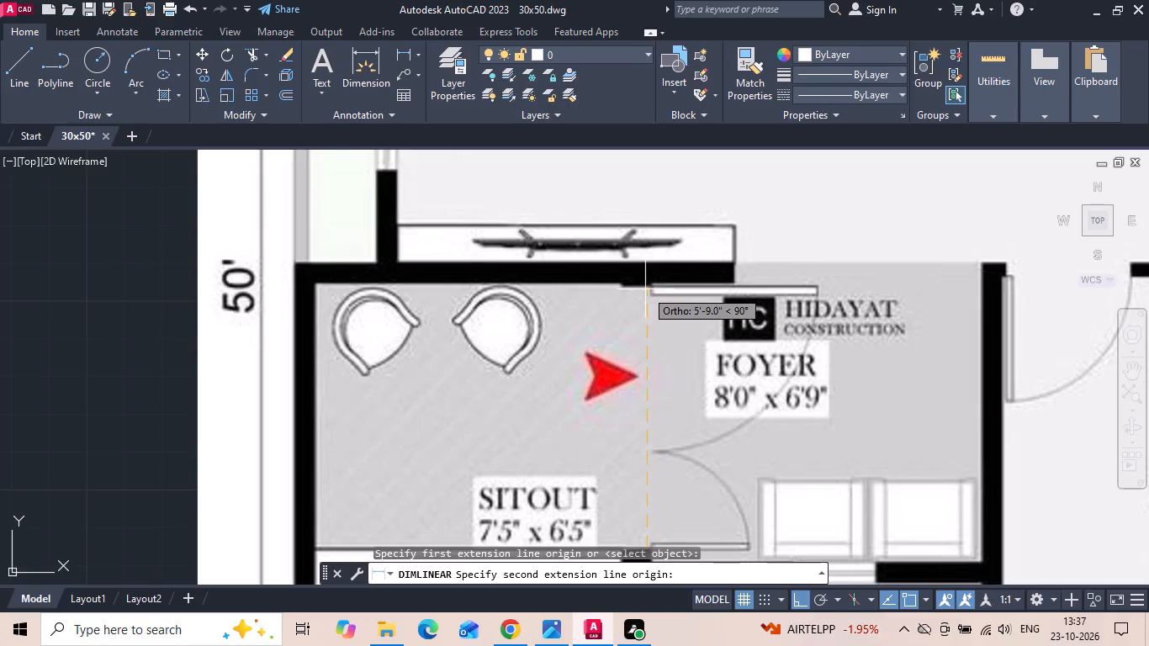
{"action": "key", "text": "Escape"}
{"action": "scroll", "coordinate": [851, 257], "scroll_direction": "down", "scroll_amount": 3}
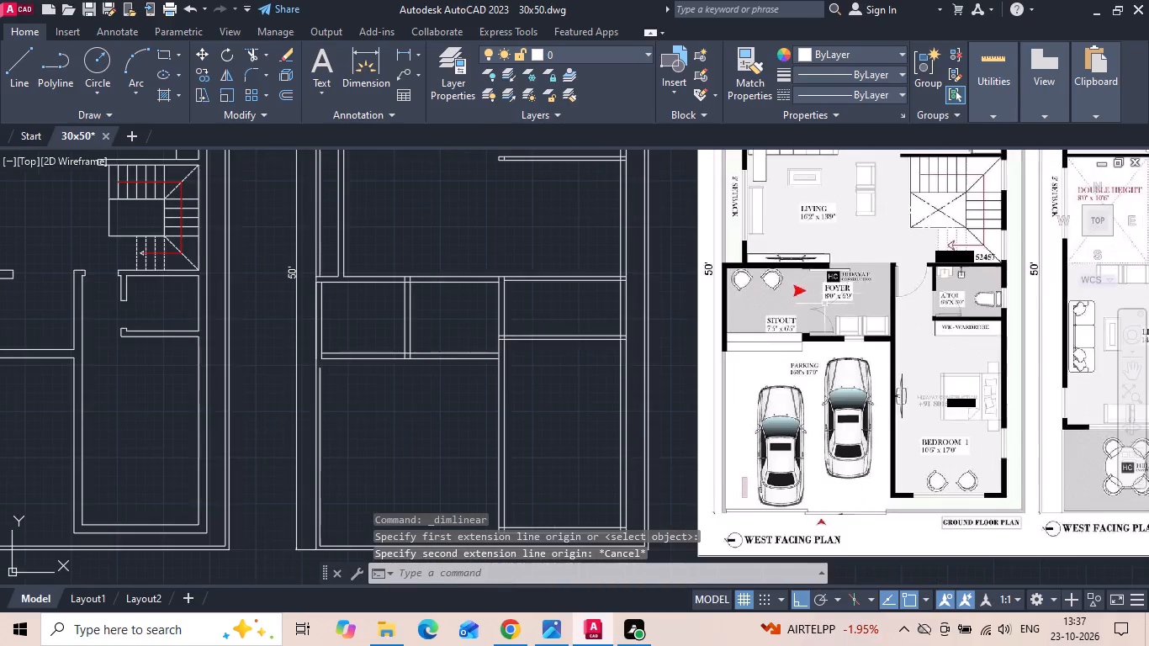
Offset the inner line of the sitout's lower wall 5 inches upward, into the room.
{"action": "scroll", "coordinate": [376, 348], "scroll_direction": "up", "scroll_amount": 1}
{"action": "middle_click_drag", "start_coordinate": [361, 345], "coordinate": [283, 361]}
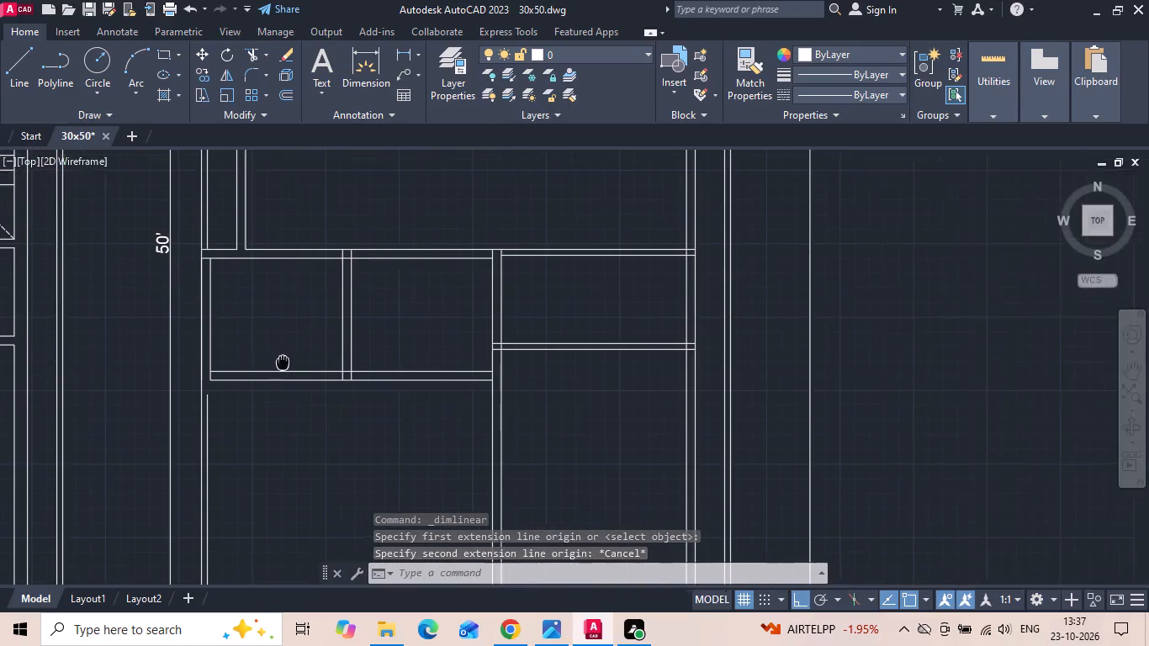
{"action": "middle_click_drag", "start_coordinate": [283, 361], "coordinate": [282, 361]}
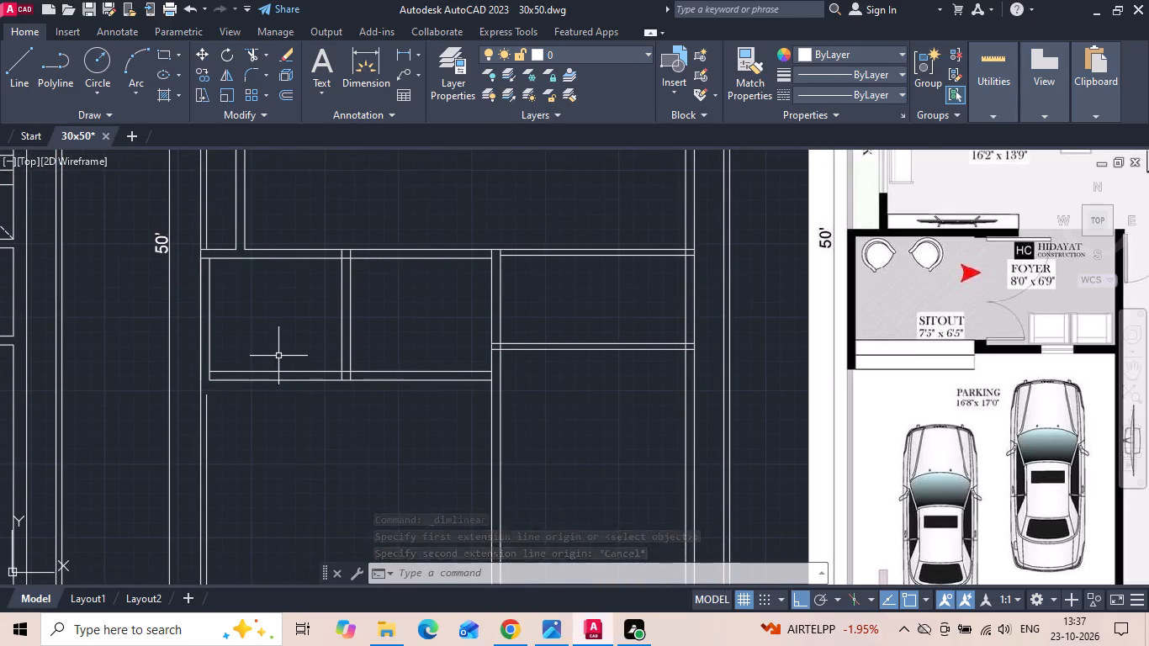
{"action": "type", "text": "o"}
{"action": "key", "text": "space"}
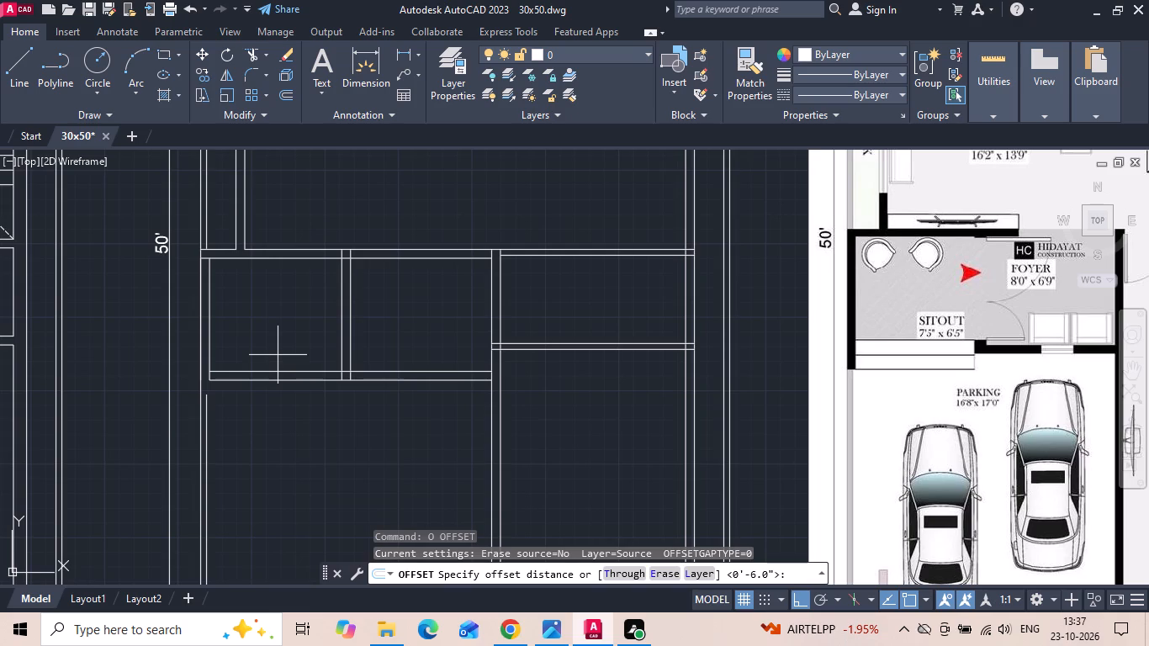
{"action": "type", "text": "5"}
{"action": "key", "text": "space"}
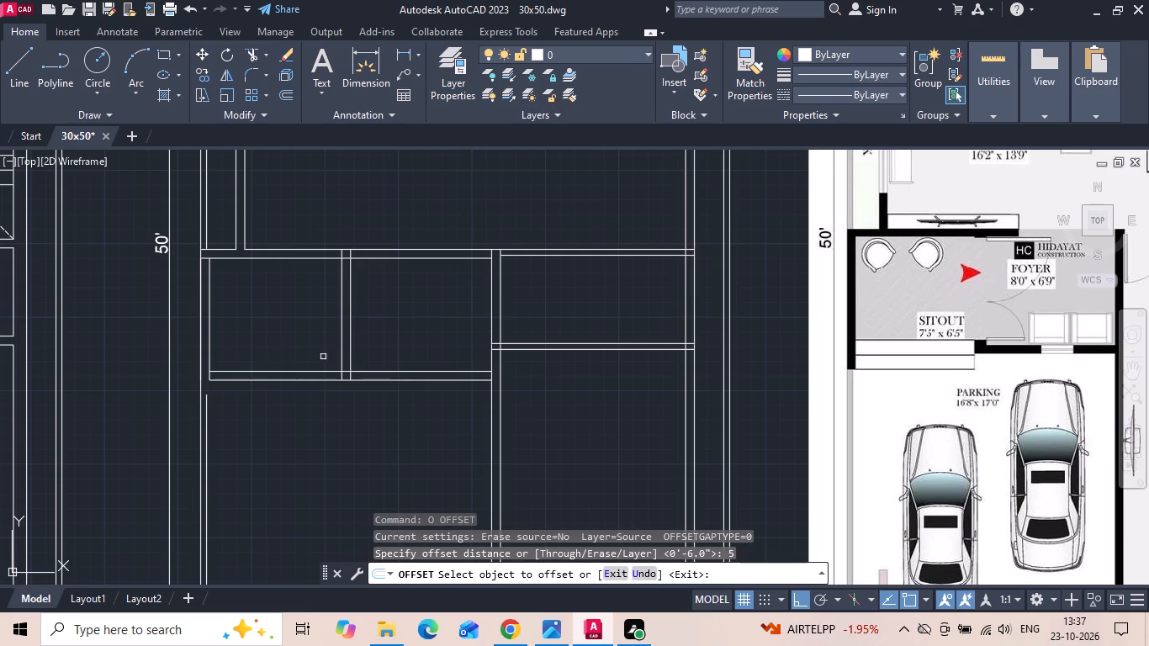
{"action": "left_click", "coordinate": [364, 370]}
{"action": "left_click", "coordinate": [363, 353]}
{"action": "key", "text": "Escape"}
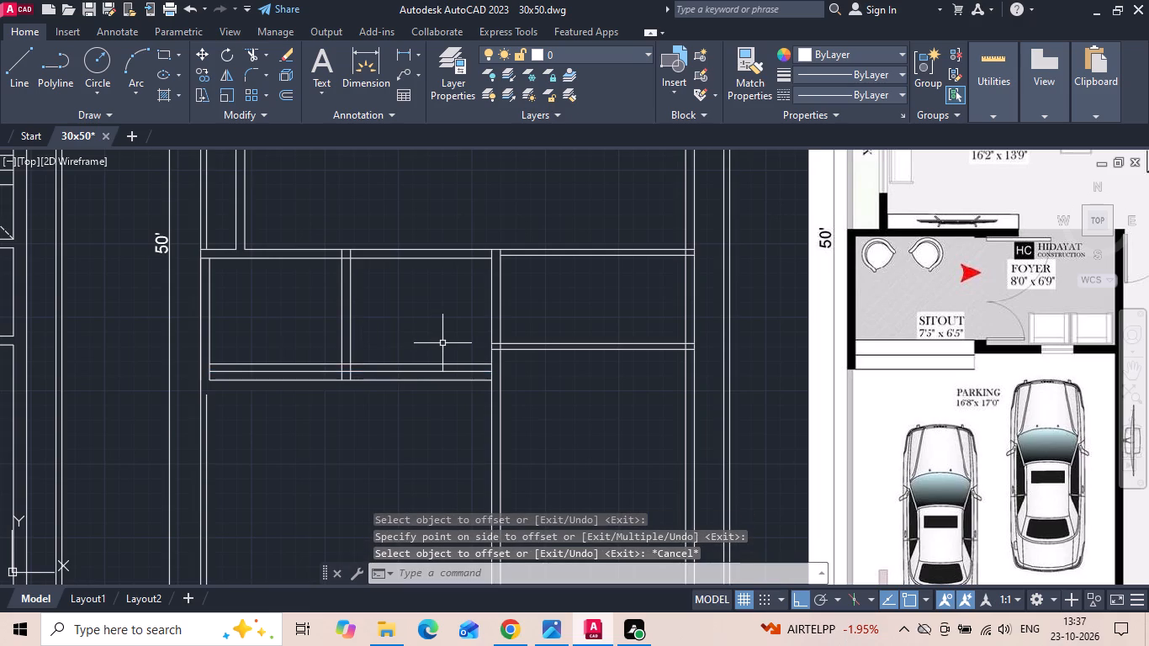
Offset the inner line of the sitout's top wall 4 inches downward, into the room.
{"action": "type", "text": "o"}
{"action": "key", "text": "space"}
{"action": "key", "text": "4"}
{"action": "key", "text": "space"}
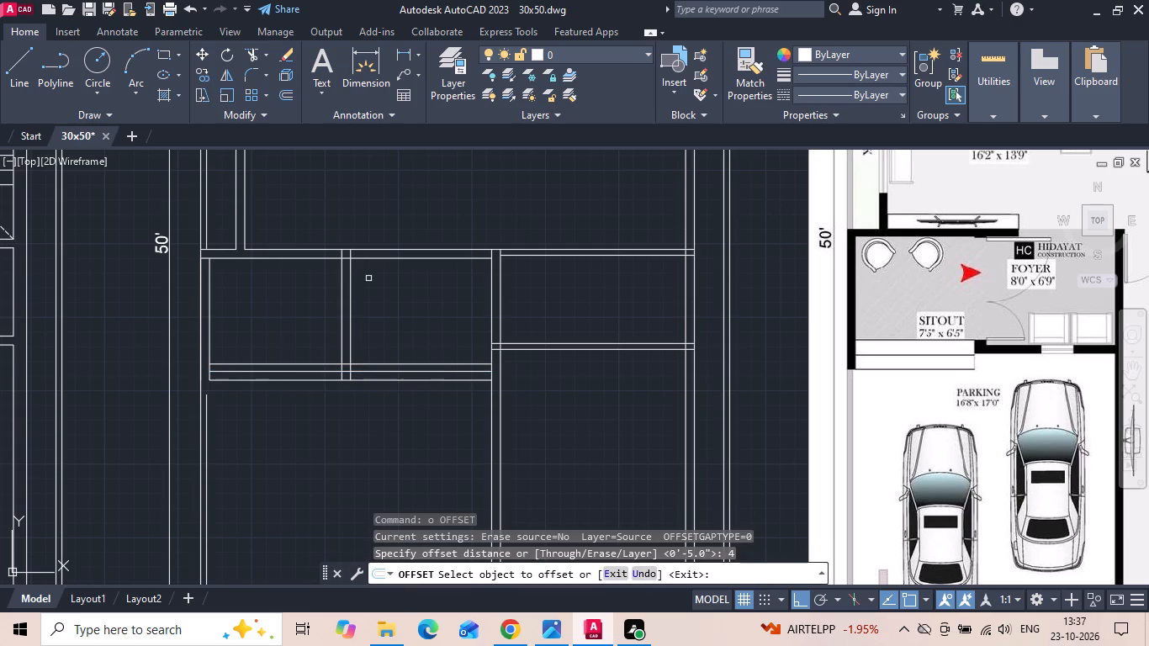
{"action": "left_click", "coordinate": [368, 259]}
{"action": "left_click", "coordinate": [367, 281]}
{"action": "key", "text": "Escape"}
Trim the 4-inch offset line and the top wall junctions to form the entrance's upper jamb at the sitout–foyer partition.
{"action": "type", "text": "tr"}
{"action": "key", "text": "space"}
{"action": "left_click", "coordinate": [331, 266]}
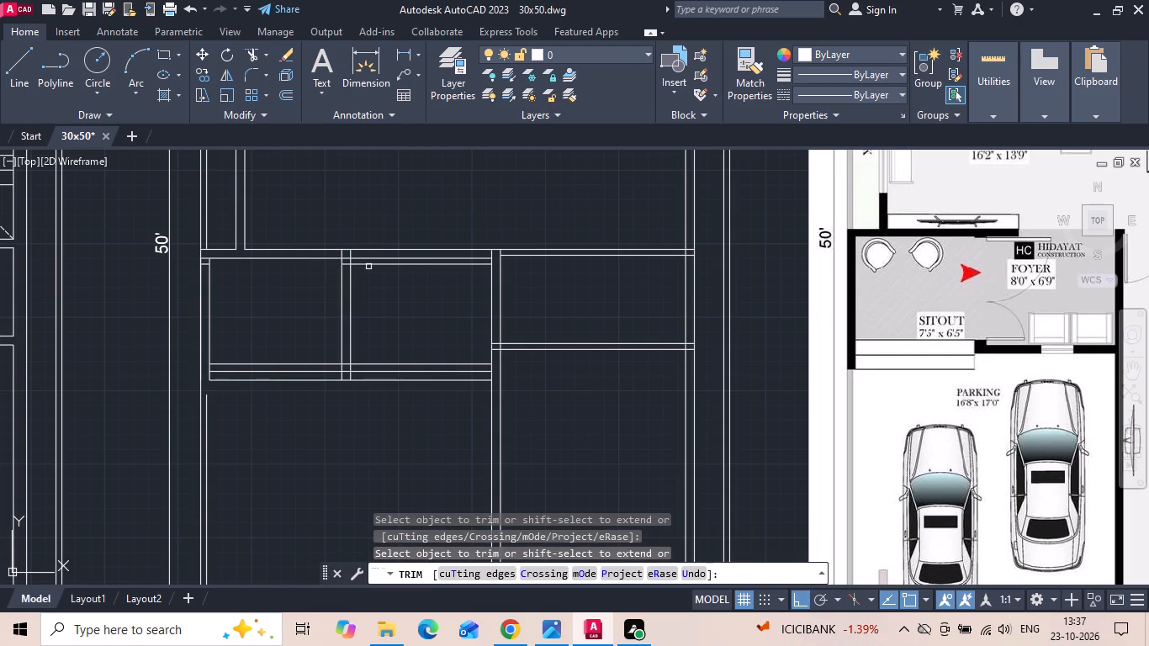
{"action": "left_click", "coordinate": [368, 265]}
{"action": "scroll", "coordinate": [348, 265], "scroll_direction": "up", "scroll_amount": 1}
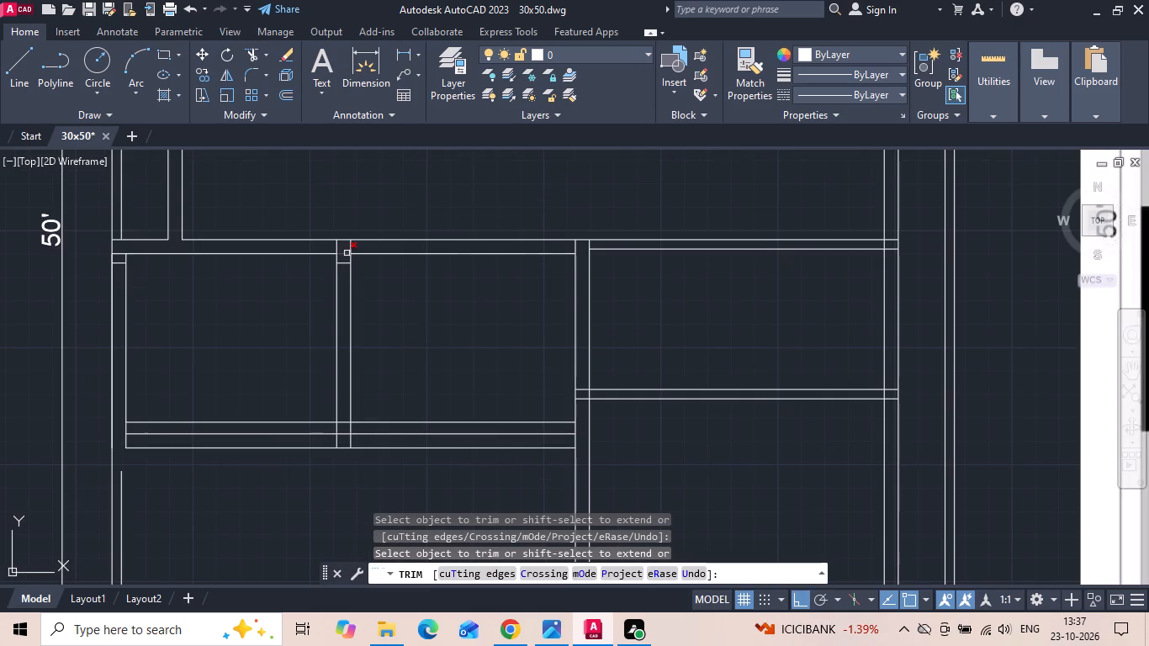
{"action": "left_click", "coordinate": [347, 253]}
{"action": "left_click", "coordinate": [336, 244]}
{"action": "left_click", "coordinate": [119, 252]}
Trim the partition lines between the jambs and the excess 5-inch offset line to form the entrance's lower jamb.
{"action": "left_click_drag", "start_coordinate": [273, 323], "coordinate": [352, 331]}
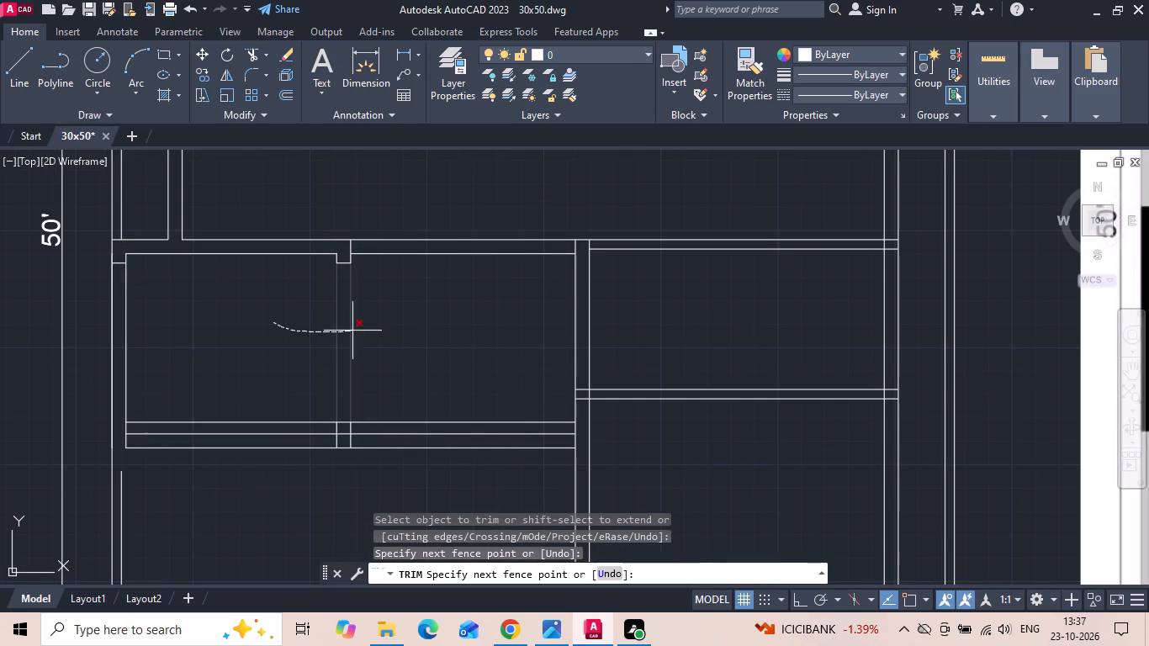
{"action": "left_click_drag", "start_coordinate": [352, 331], "coordinate": [380, 428]}
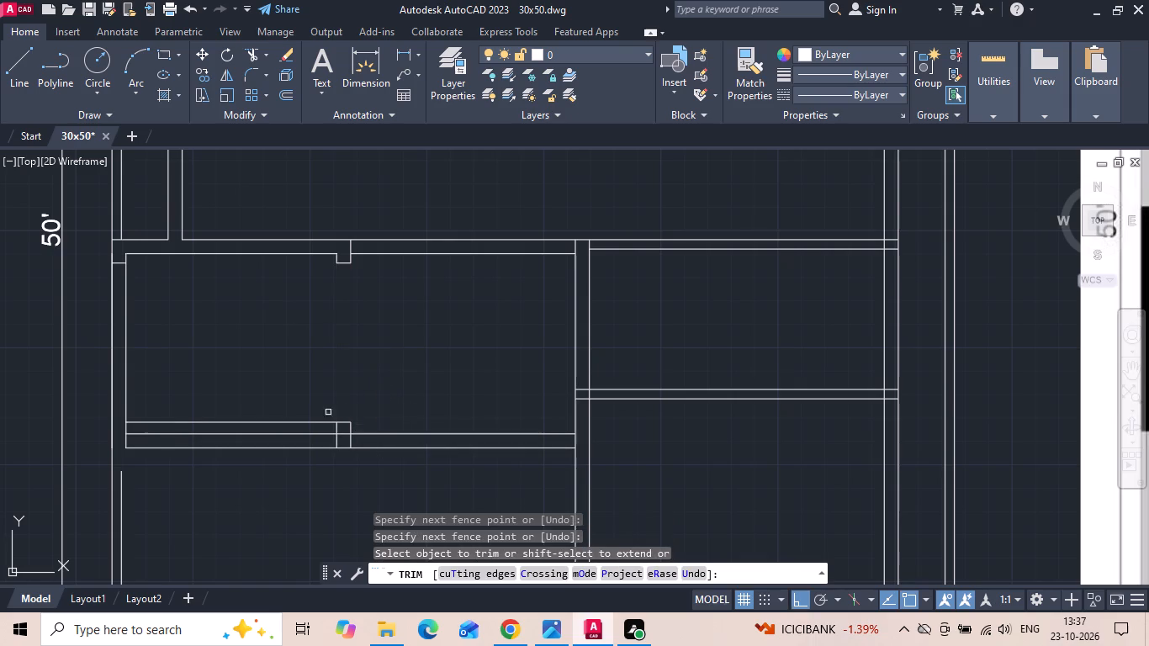
{"action": "left_click", "coordinate": [312, 425]}
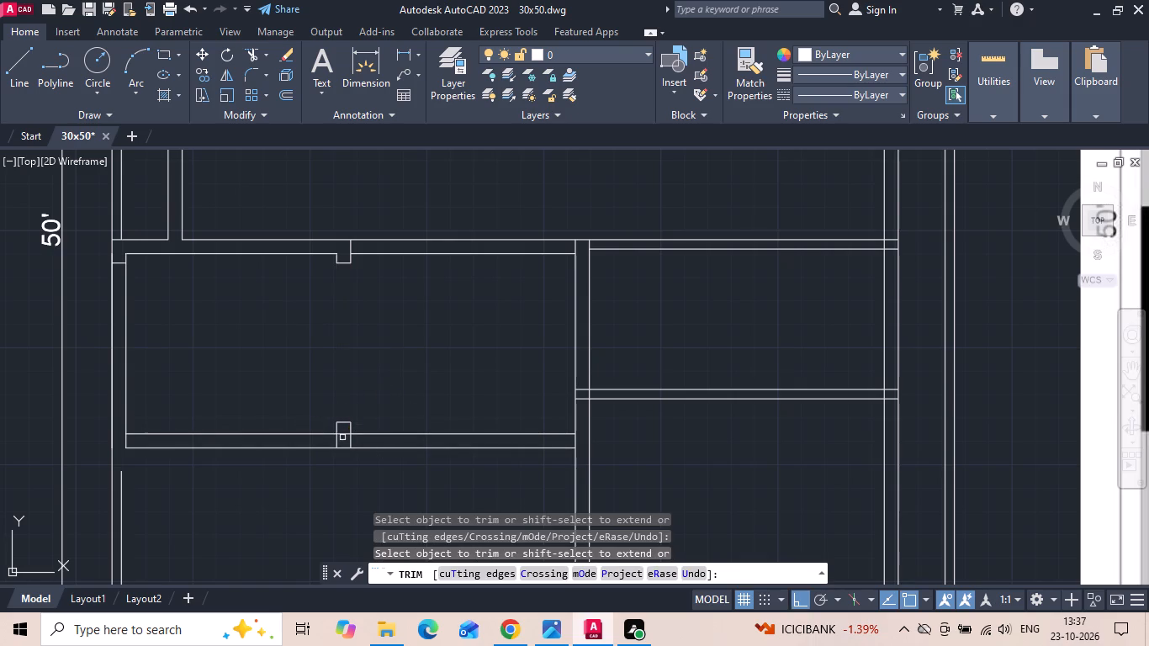
{"action": "left_click", "coordinate": [342, 436]}
{"action": "left_click", "coordinate": [349, 442]}
{"action": "middle_click_drag", "start_coordinate": [383, 403], "coordinate": [389, 379]}
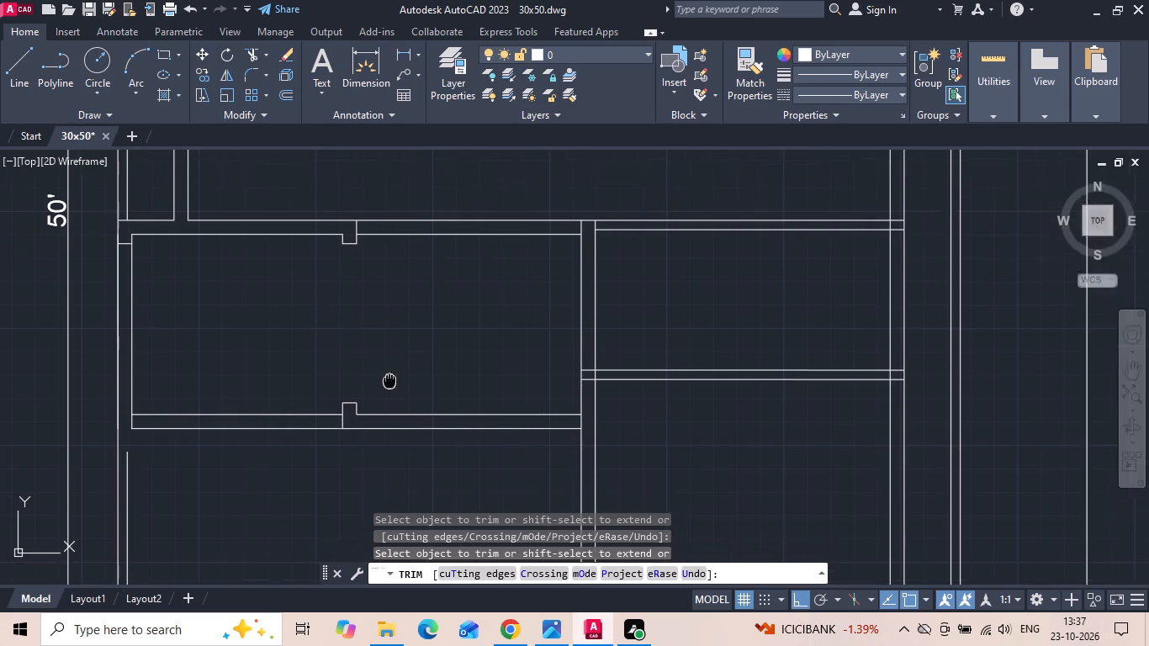
{"action": "middle_click_drag", "start_coordinate": [389, 379], "coordinate": [389, 377]}
{"action": "scroll", "coordinate": [389, 375], "scroll_direction": "down", "scroll_amount": 1}
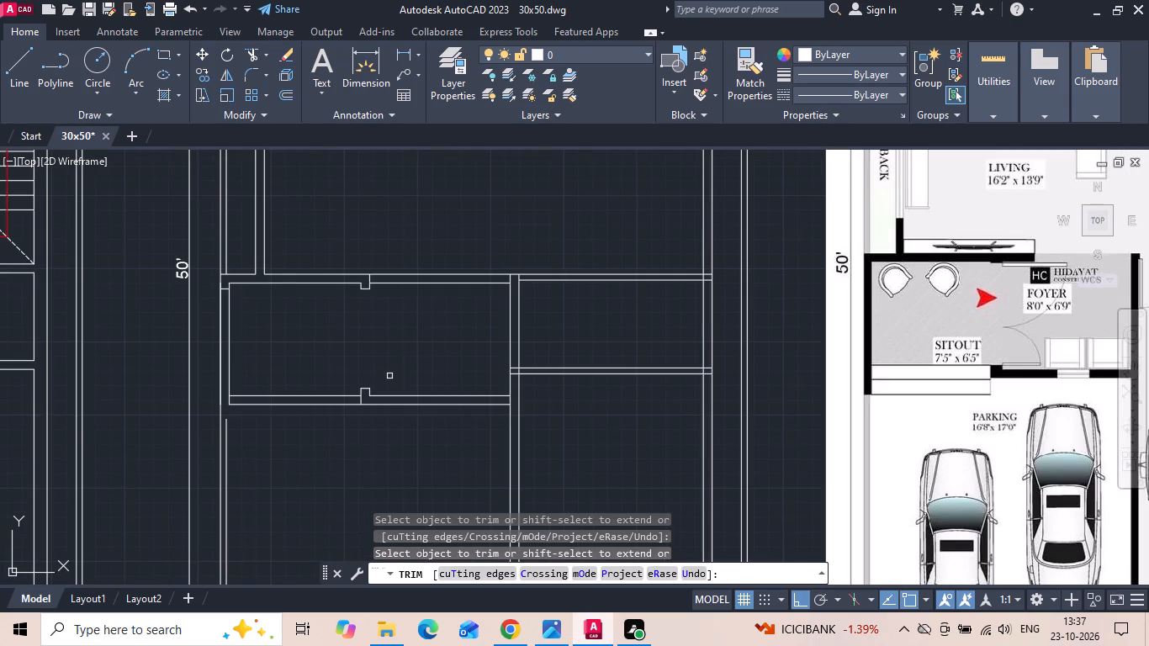
{"action": "key", "text": "Escape"}
Trim the outer line of the sitout's lower wall between the left wall and the entrance's lower jamb.
{"action": "scroll", "coordinate": [330, 413], "scroll_direction": "up", "scroll_amount": 2}
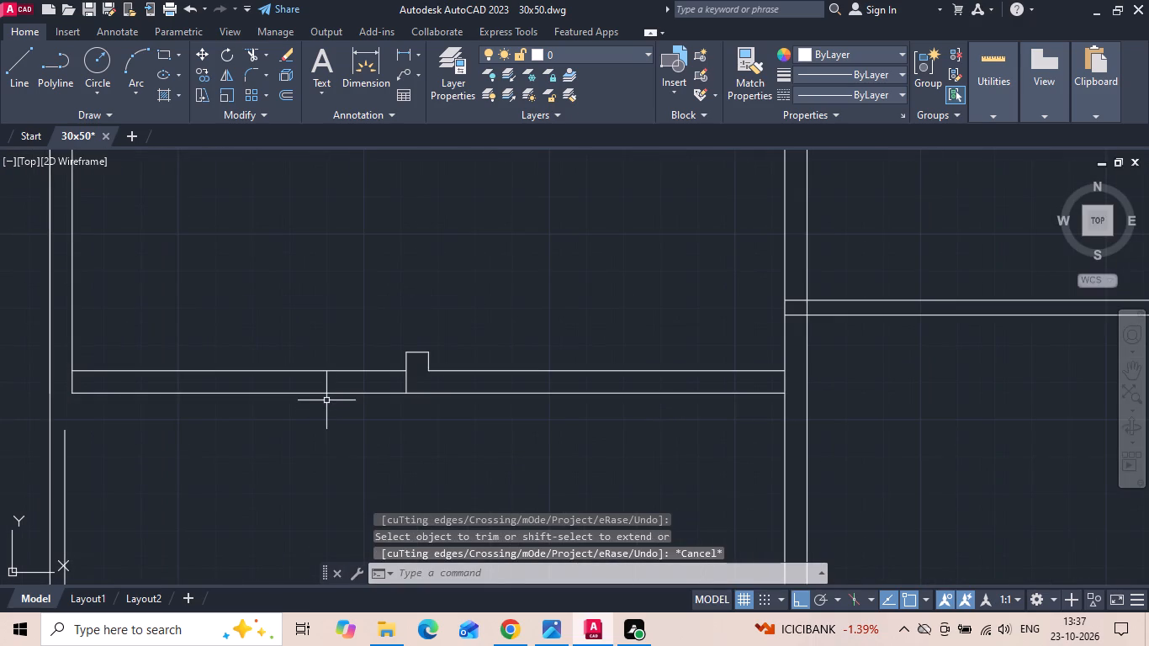
{"action": "key", "text": "t"}
{"action": "key", "text": "r"}
{"action": "key", "text": "space"}
{"action": "left_click", "coordinate": [326, 394]}
{"action": "key", "text": "Escape"}
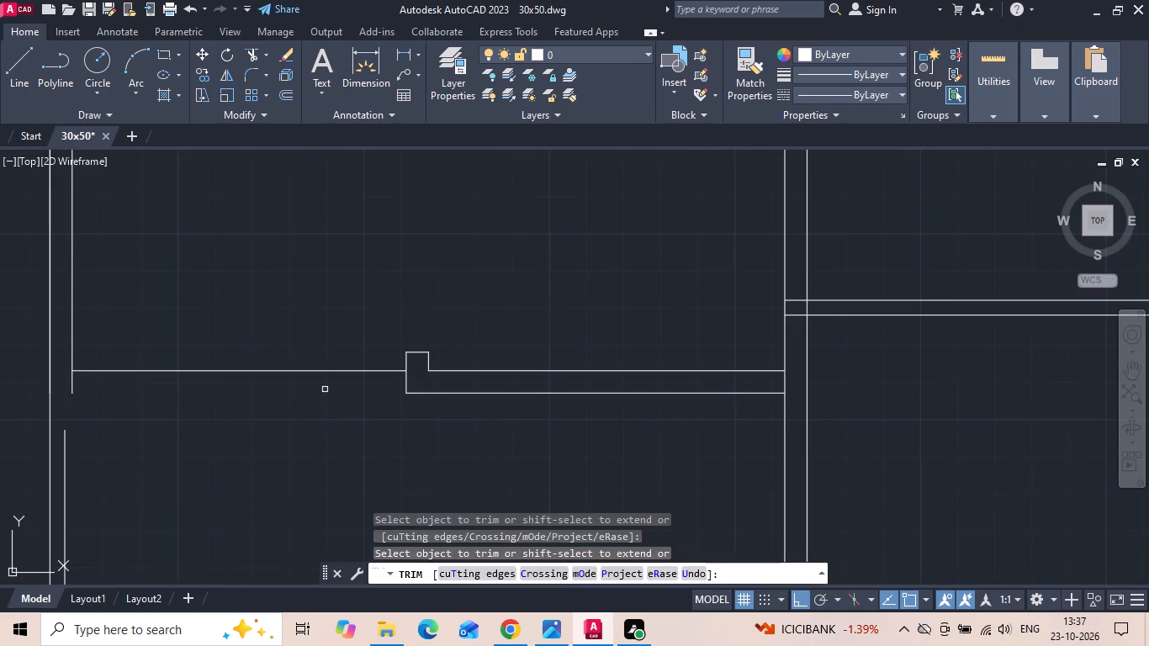
Copy the inner line of the sitout's lower wall 10 and 20 inches downward to lay out the entrance steps.
{"action": "left_click_drag", "start_coordinate": [324, 388], "coordinate": [314, 379]}
{"action": "left_click", "coordinate": [281, 339]}
{"action": "right_click", "coordinate": [279, 337]}
{"action": "left_click", "coordinate": [340, 318]}
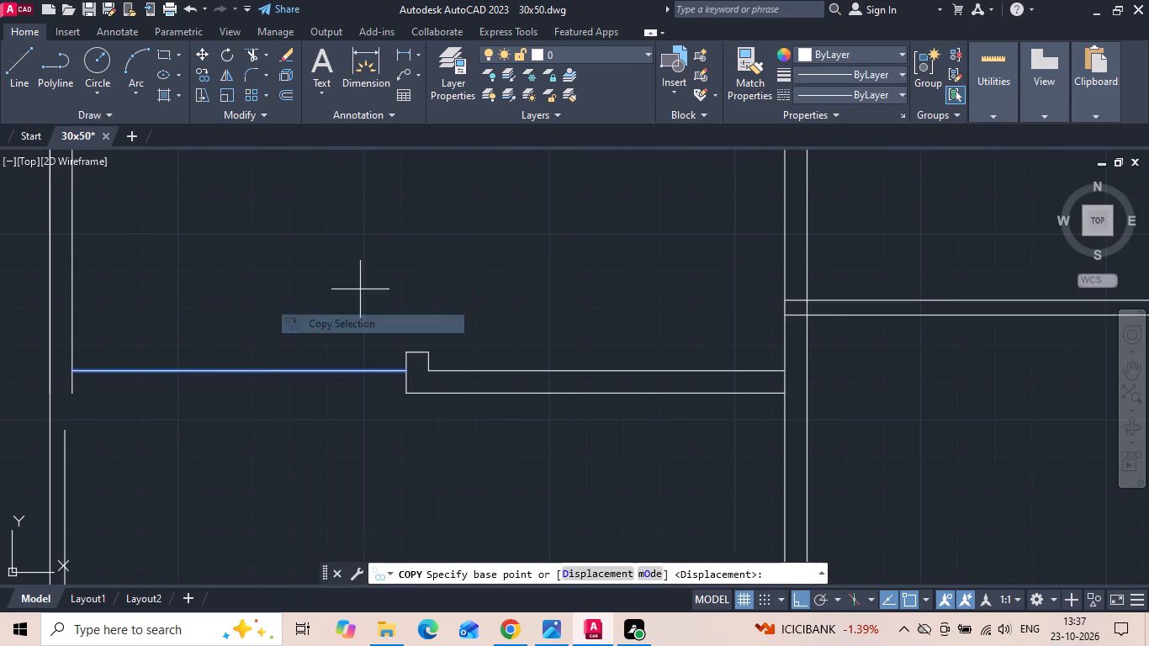
{"action": "left_click_drag", "start_coordinate": [360, 289], "coordinate": [356, 310]}
{"action": "type", "text": "10"}
{"action": "key", "text": "space"}
{"action": "type", "text": "20"}
{"action": "key", "text": "space"}
{"action": "key", "text": "Escape"}
{"action": "scroll", "coordinate": [447, 287], "scroll_direction": "down", "scroll_amount": 1}
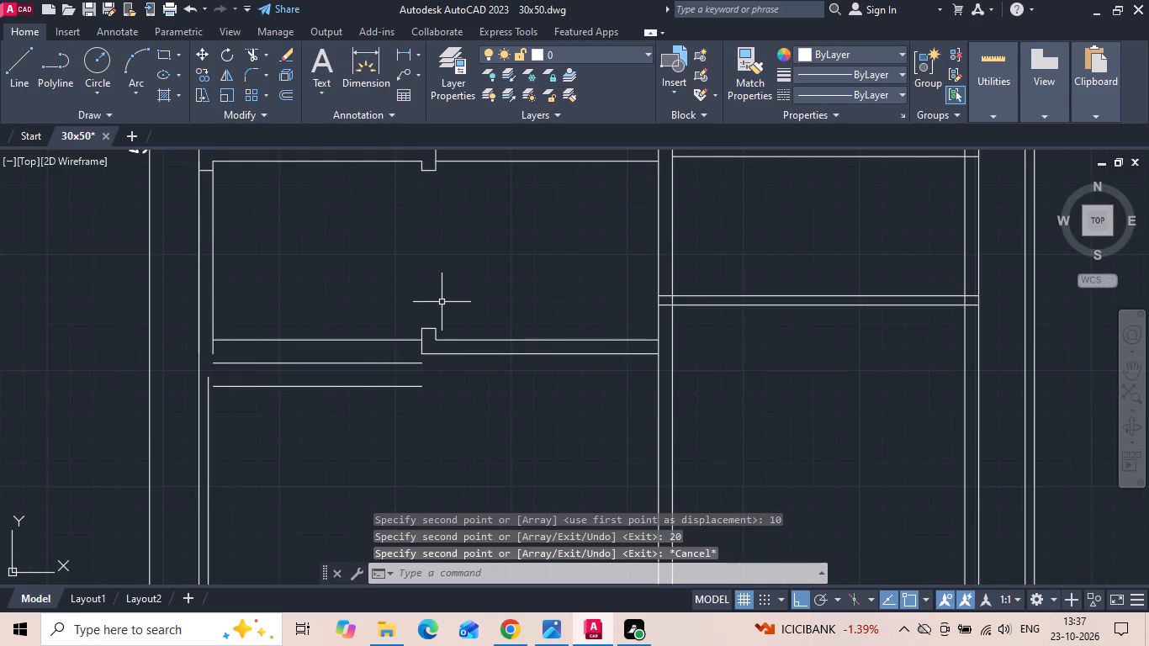
Extend the entrance jamb and the sitout's inner left wall line down to the lowest step line, and that line to the parking's left wall.
{"action": "key", "text": "e"}
{"action": "key", "text": "x"}
{"action": "key", "text": "space"}
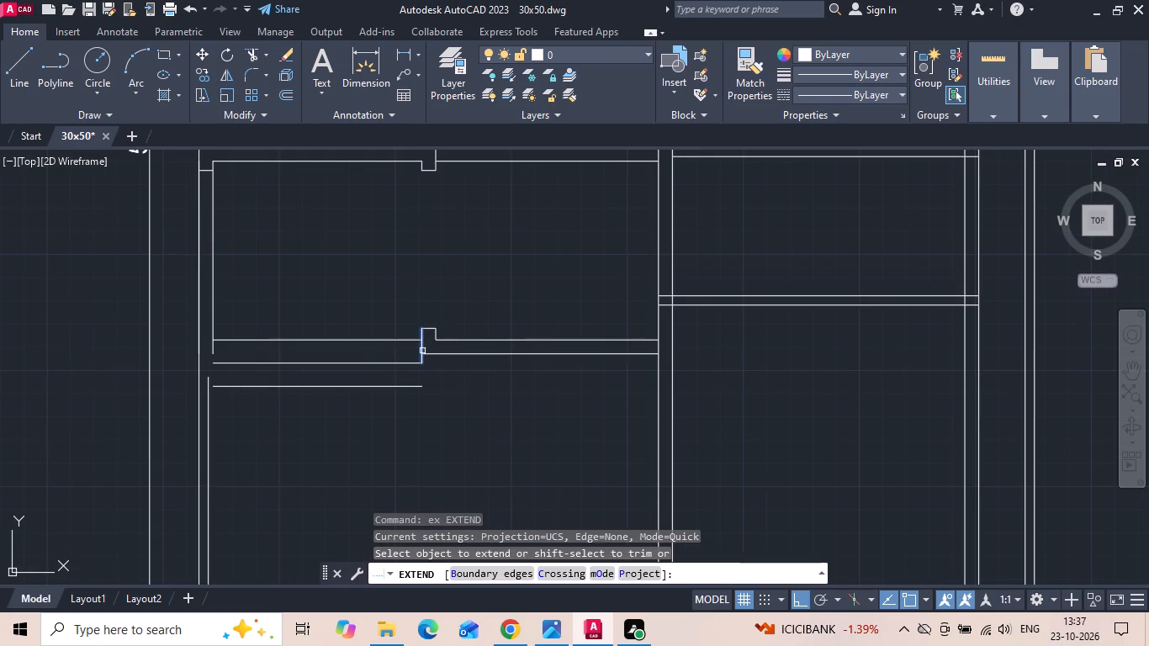
{"action": "left_click", "coordinate": [422, 351]}
{"action": "left_click", "coordinate": [421, 350]}
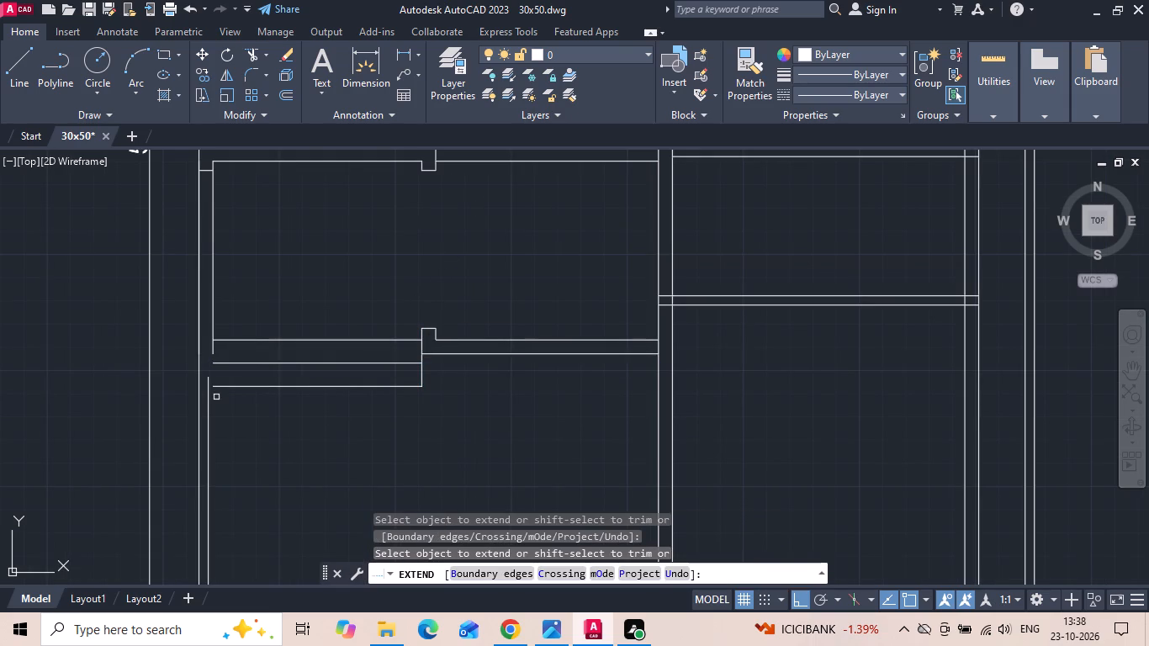
{"action": "left_click", "coordinate": [215, 390]}
{"action": "left_click", "coordinate": [217, 379]}
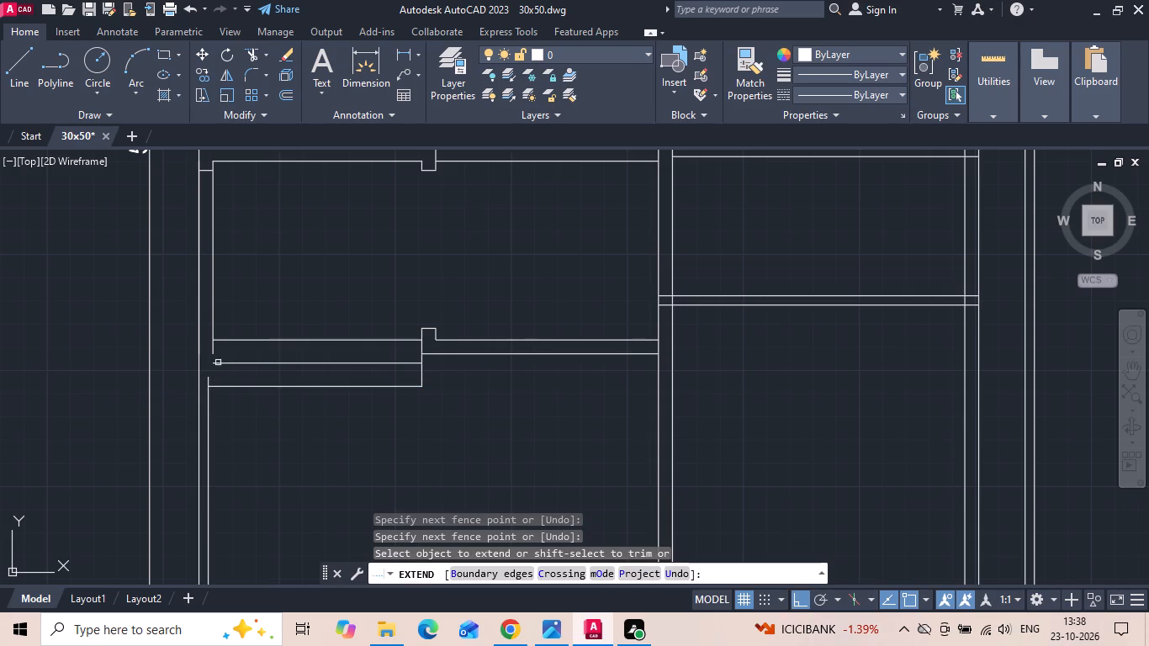
{"action": "left_click", "coordinate": [214, 352]}
{"action": "left_click", "coordinate": [212, 355]}
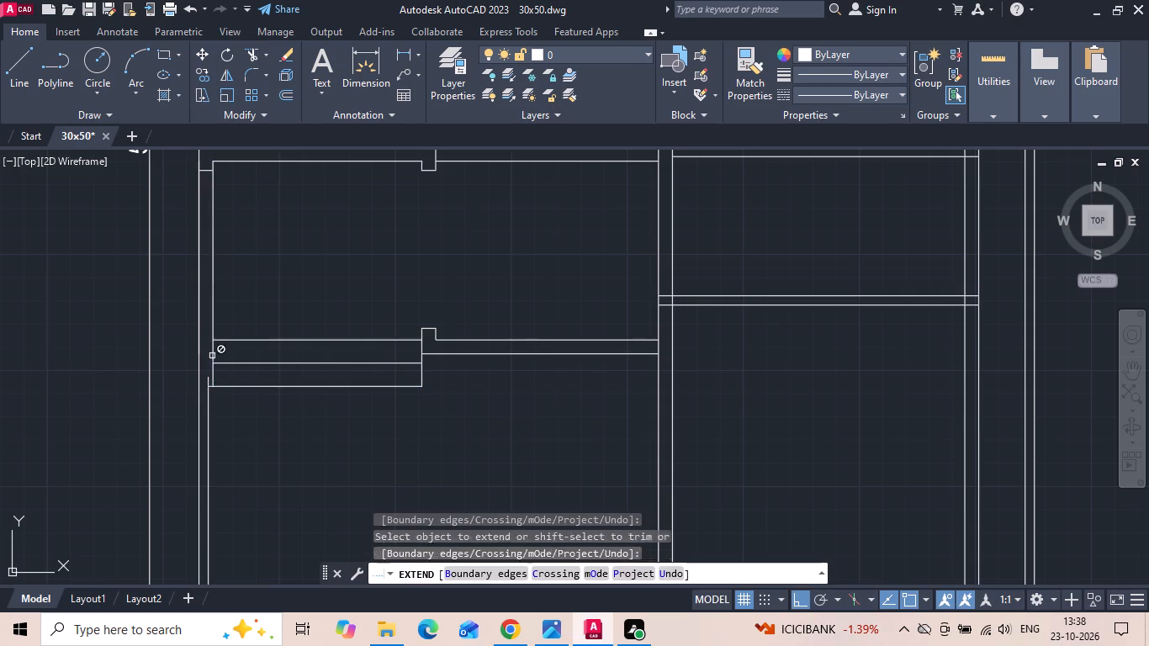
Trim the stub of the parking's left wall line that rises above the lowest step line.
{"action": "scroll", "coordinate": [225, 408], "scroll_direction": "up", "scroll_amount": 1}
{"action": "key", "text": "Escape"}
{"action": "key", "text": "t"}
{"action": "key", "text": "r"}
{"action": "key", "text": "space"}
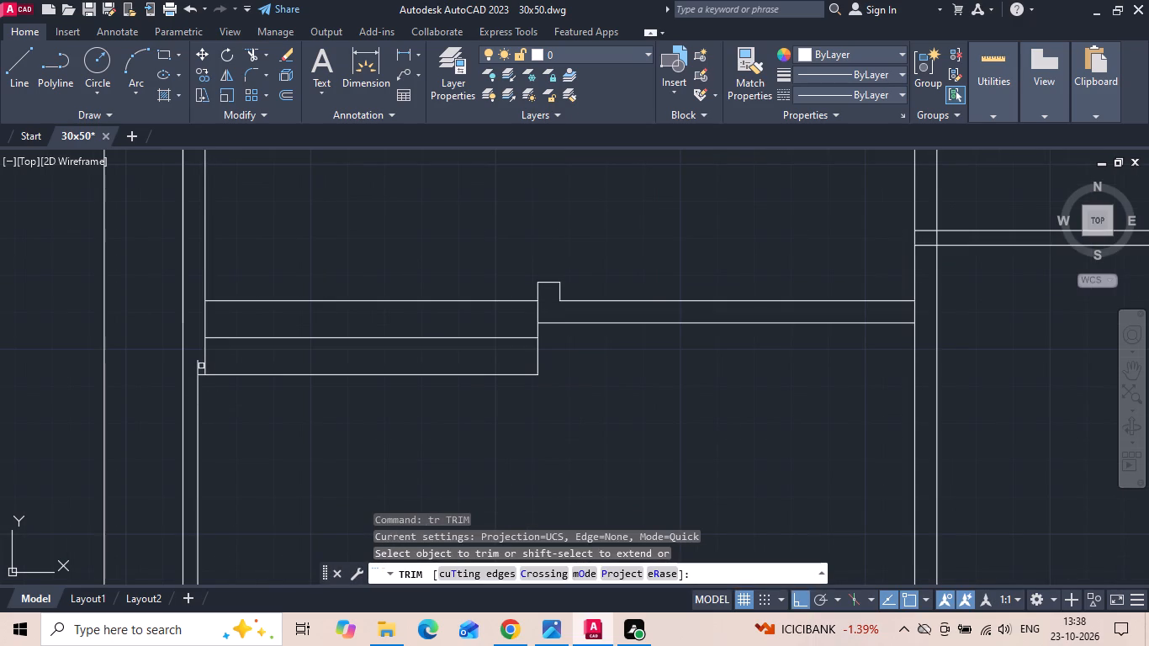
{"action": "left_click", "coordinate": [197, 367]}
{"action": "scroll", "coordinate": [288, 428], "scroll_direction": "down", "scroll_amount": 2}
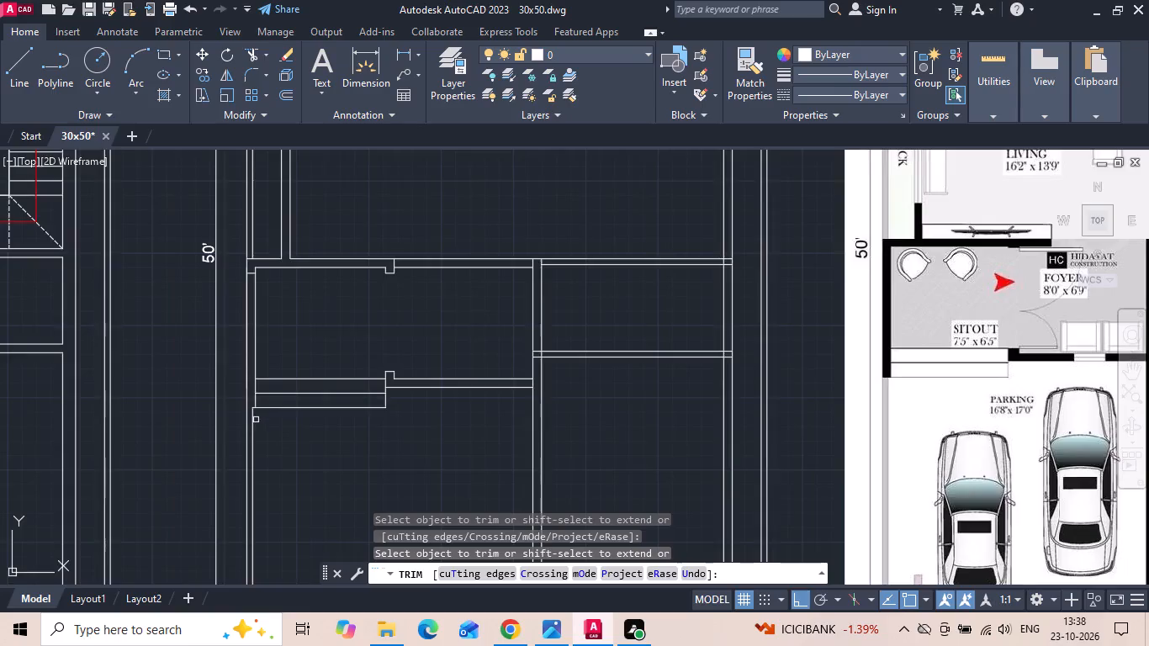
Extend the lowest step line to the outer line of the left wall.
{"action": "scroll", "coordinate": [256, 418], "scroll_direction": "up", "scroll_amount": 2}
{"action": "key", "text": "Escape"}
{"action": "type", "text": "ex"}
{"action": "key", "text": "space"}
{"action": "left_click", "coordinate": [297, 394]}
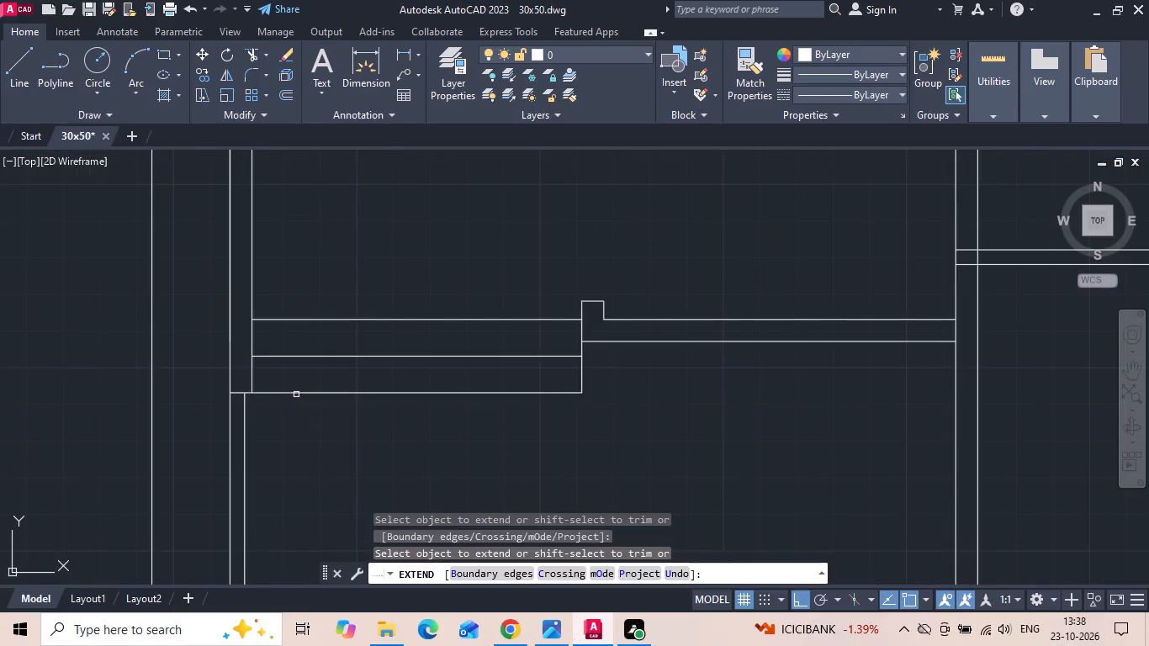
{"action": "scroll", "coordinate": [284, 436], "scroll_direction": "down", "scroll_amount": 2}
{"action": "key", "text": "Escape"}
Delete the short leftover line across the left wall near the sitout's top-left corner.
{"action": "scroll", "coordinate": [271, 290], "scroll_direction": "up", "scroll_amount": 1}
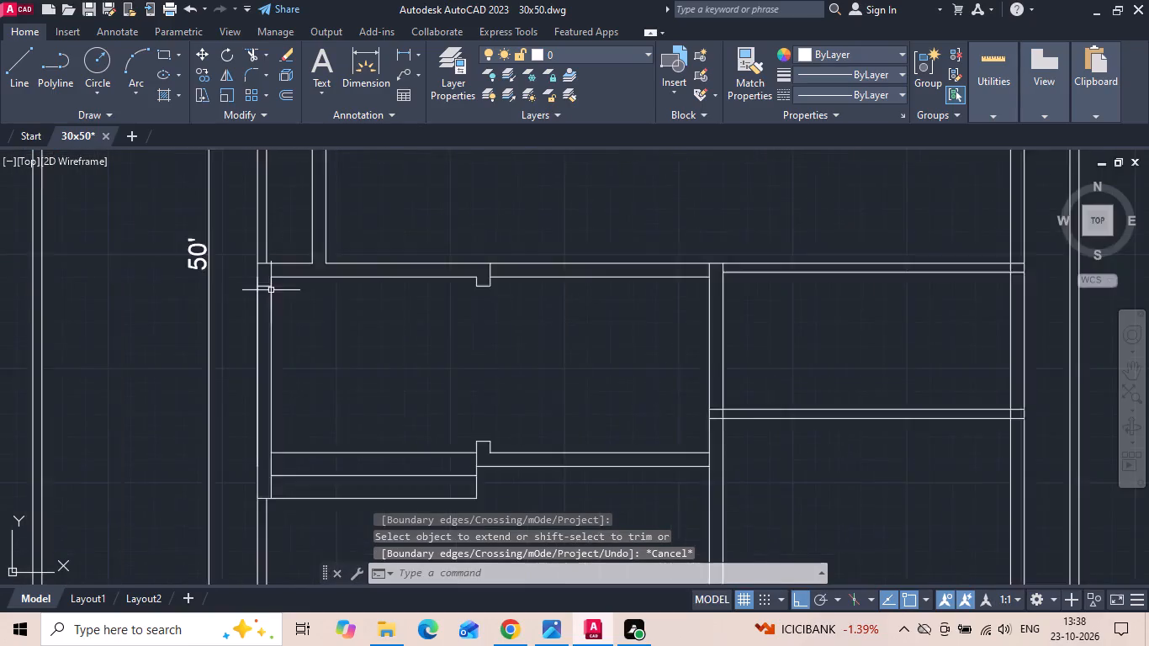
{"action": "scroll", "coordinate": [271, 290], "scroll_direction": "up", "scroll_amount": 2}
{"action": "left_click", "coordinate": [258, 284]}
{"action": "key", "text": "Delete"}
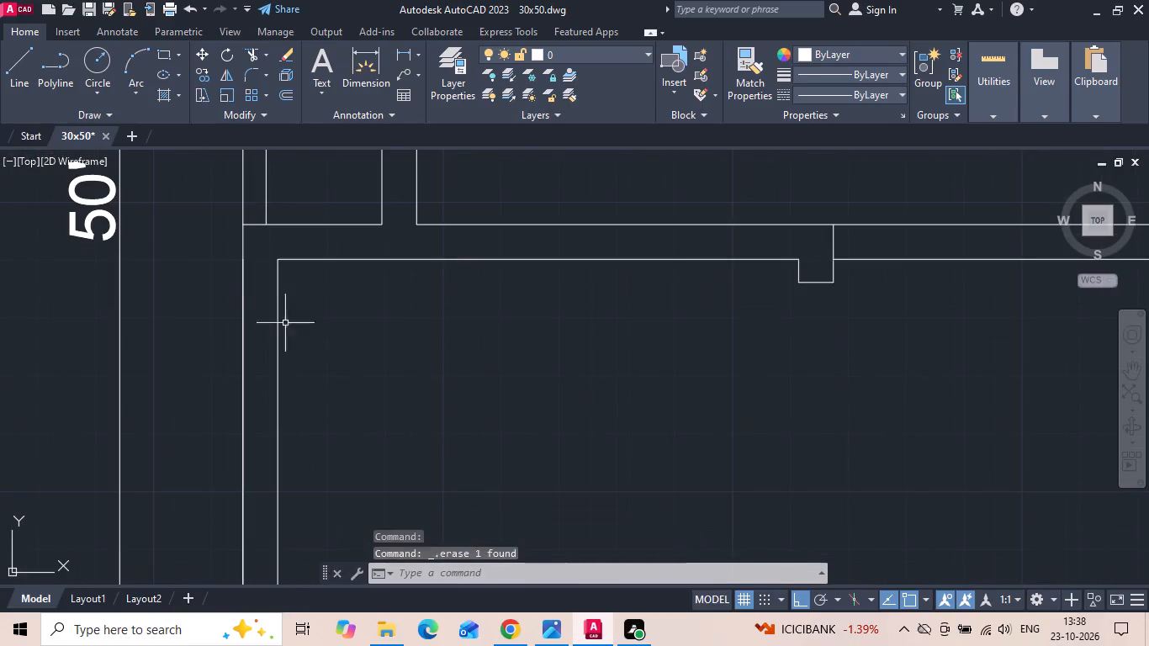
Measure on the reference plan how far the sitout's top wall continues past the entrance into the foyer.
{"action": "scroll", "coordinate": [326, 361], "scroll_direction": "down", "scroll_amount": 2}
{"action": "scroll", "coordinate": [383, 440], "scroll_direction": "down", "scroll_amount": 1}
{"action": "scroll", "coordinate": [378, 312], "scroll_direction": "down", "scroll_amount": 1}
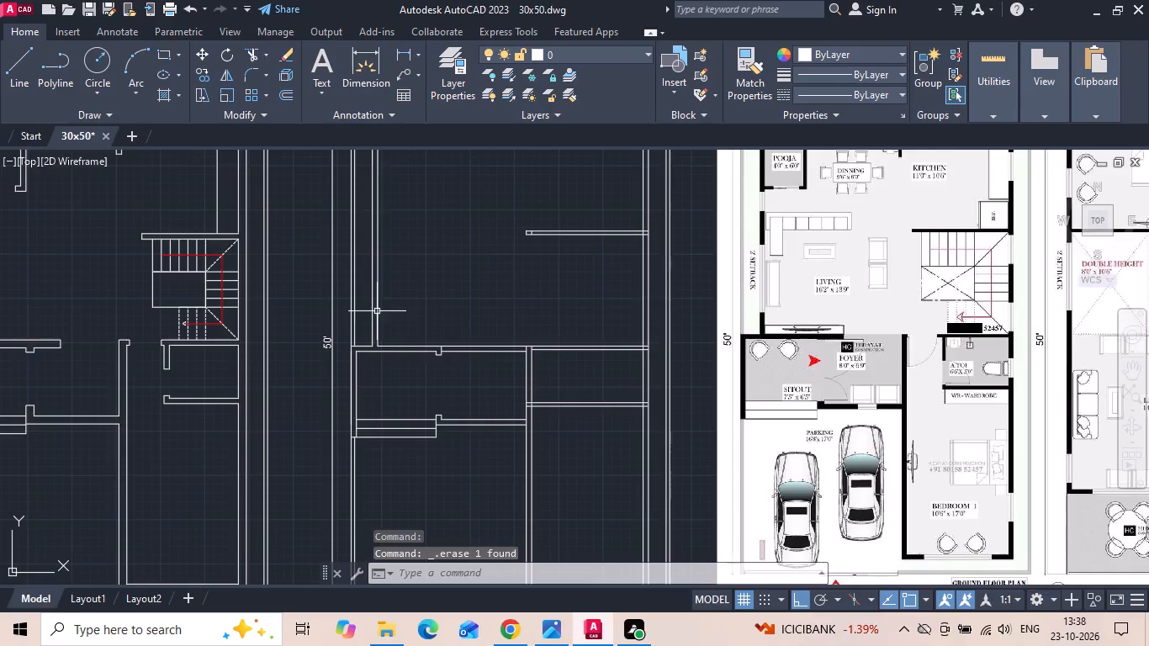
{"action": "scroll", "coordinate": [823, 346], "scroll_direction": "up", "scroll_amount": 2}
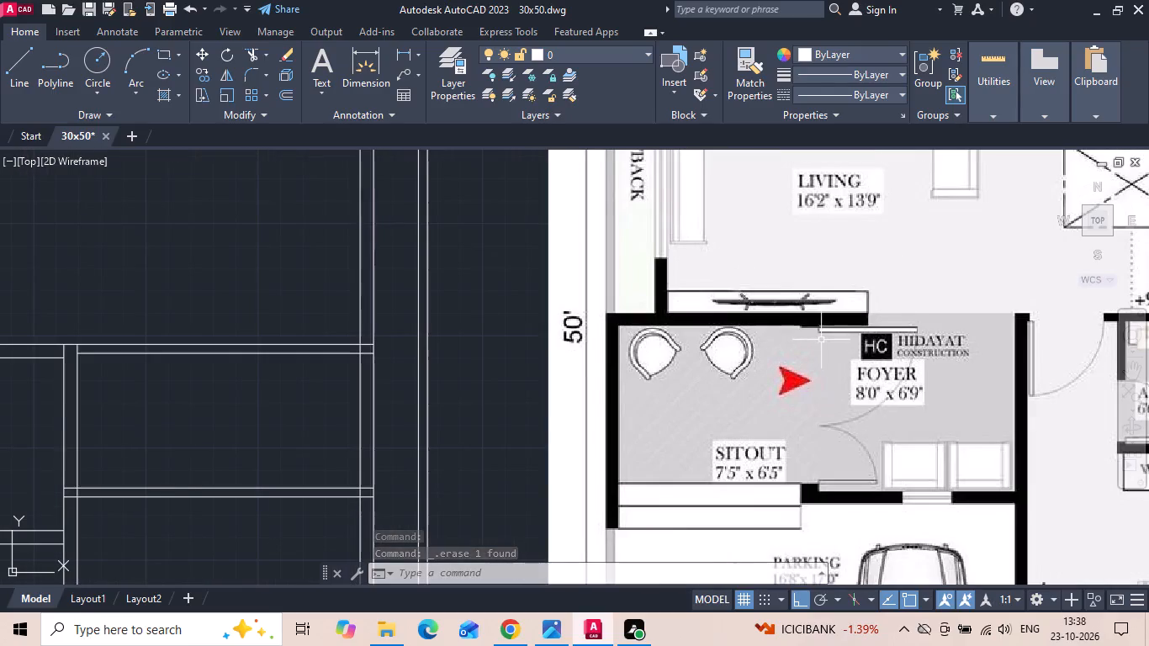
{"action": "left_click", "coordinate": [405, 56]}
{"action": "scroll", "coordinate": [808, 342], "scroll_direction": "up", "scroll_amount": 2}
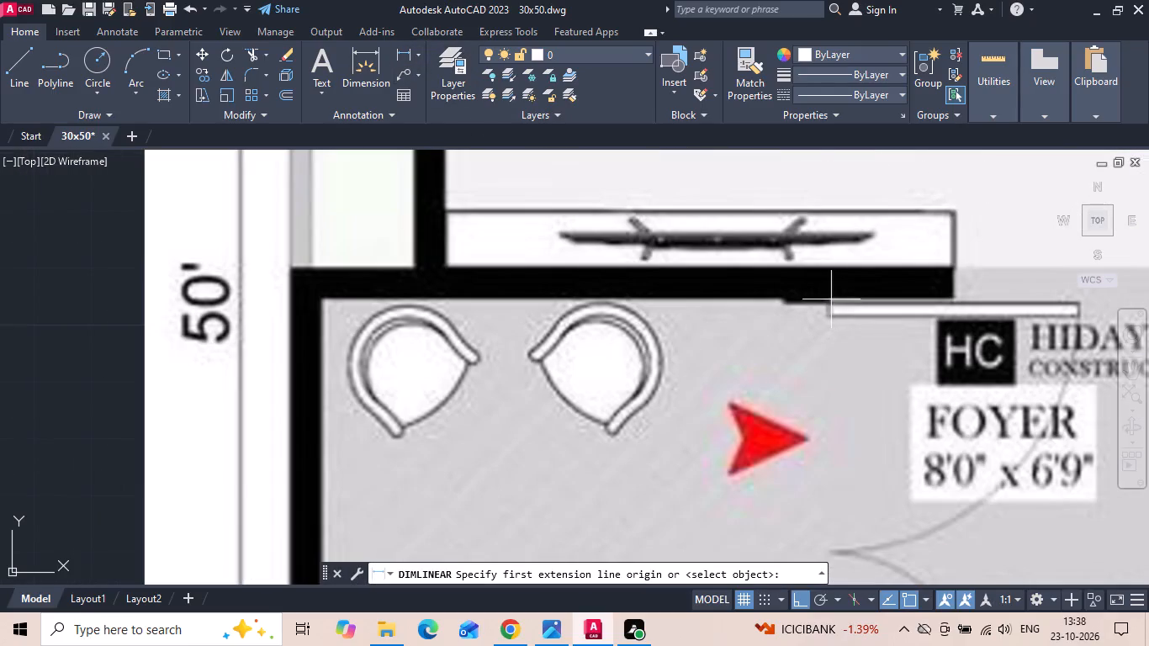
{"action": "left_click", "coordinate": [829, 299]}
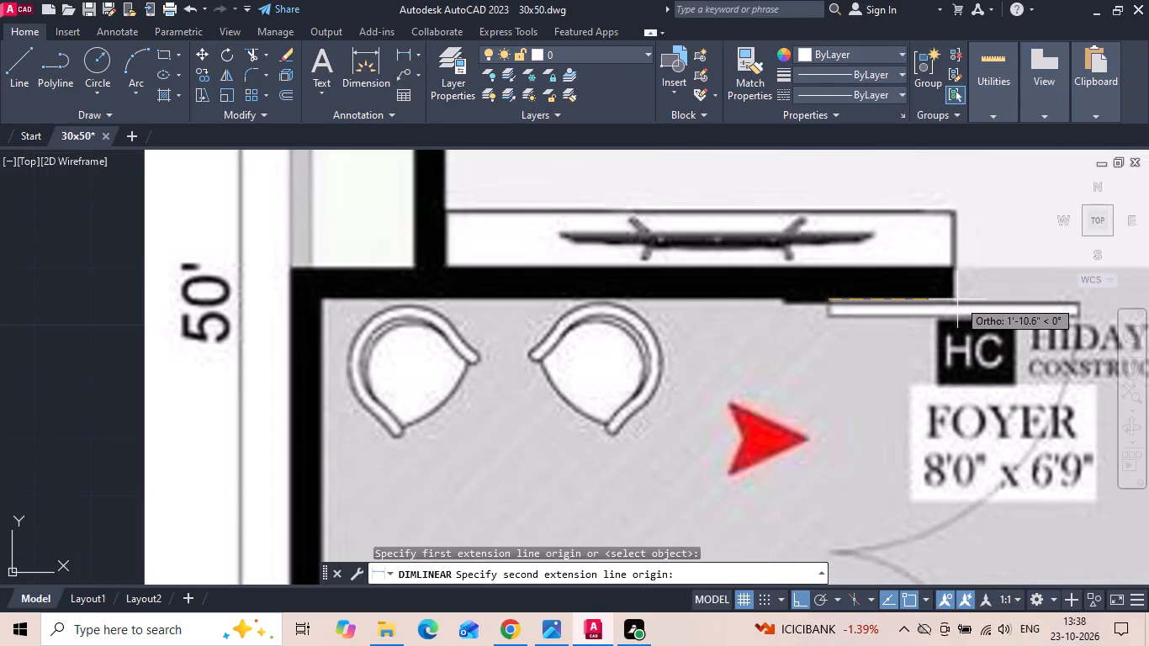
{"action": "key", "text": "Escape"}
Copy the right edge of the entrance's upper jamb 2' to the right, into the foyer.
{"action": "scroll", "coordinate": [950, 299], "scroll_direction": "down", "scroll_amount": 3}
{"action": "scroll", "coordinate": [803, 330], "scroll_direction": "down", "scroll_amount": 1}
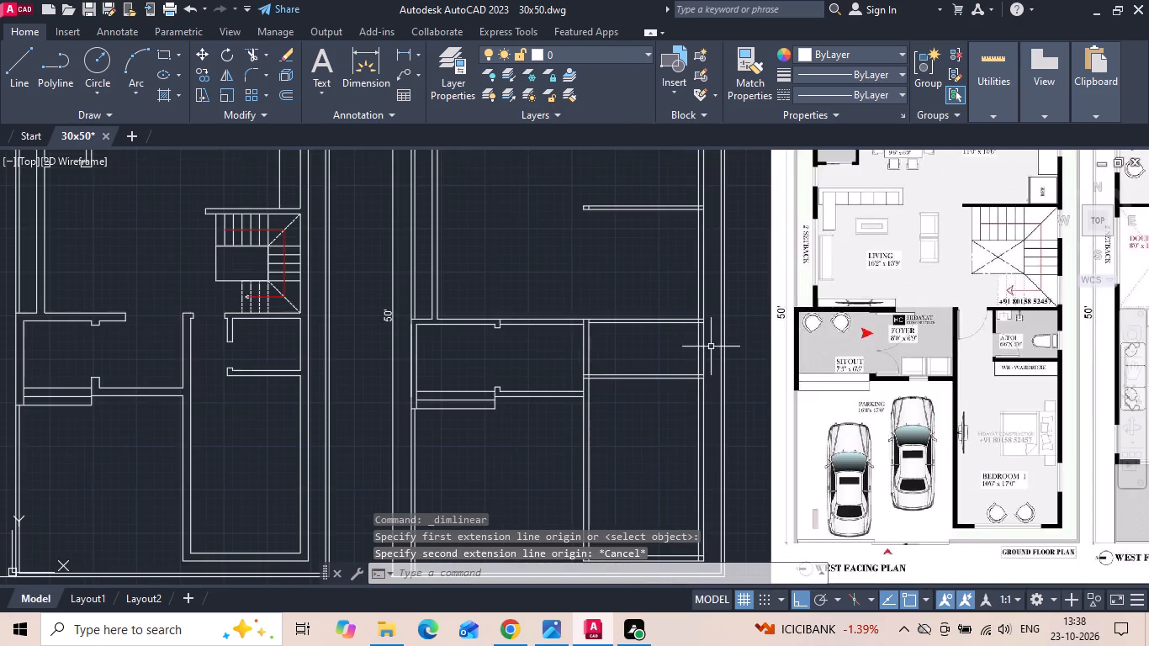
{"action": "scroll", "coordinate": [556, 371], "scroll_direction": "up", "scroll_amount": 2}
{"action": "scroll", "coordinate": [387, 278], "scroll_direction": "up", "scroll_amount": 2}
{"action": "left_click", "coordinate": [456, 241]}
{"action": "left_click", "coordinate": [425, 233]}
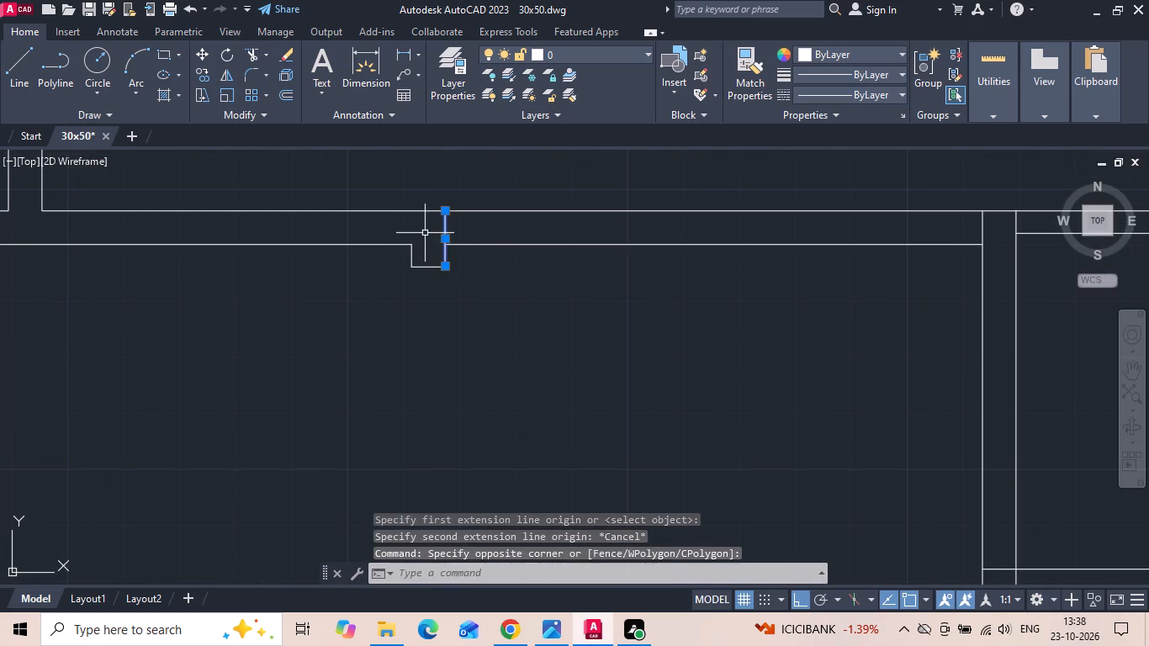
{"action": "right_click", "coordinate": [425, 231]}
{"action": "left_click", "coordinate": [458, 320]}
{"action": "left_click_drag", "start_coordinate": [536, 370], "coordinate": [659, 355]}
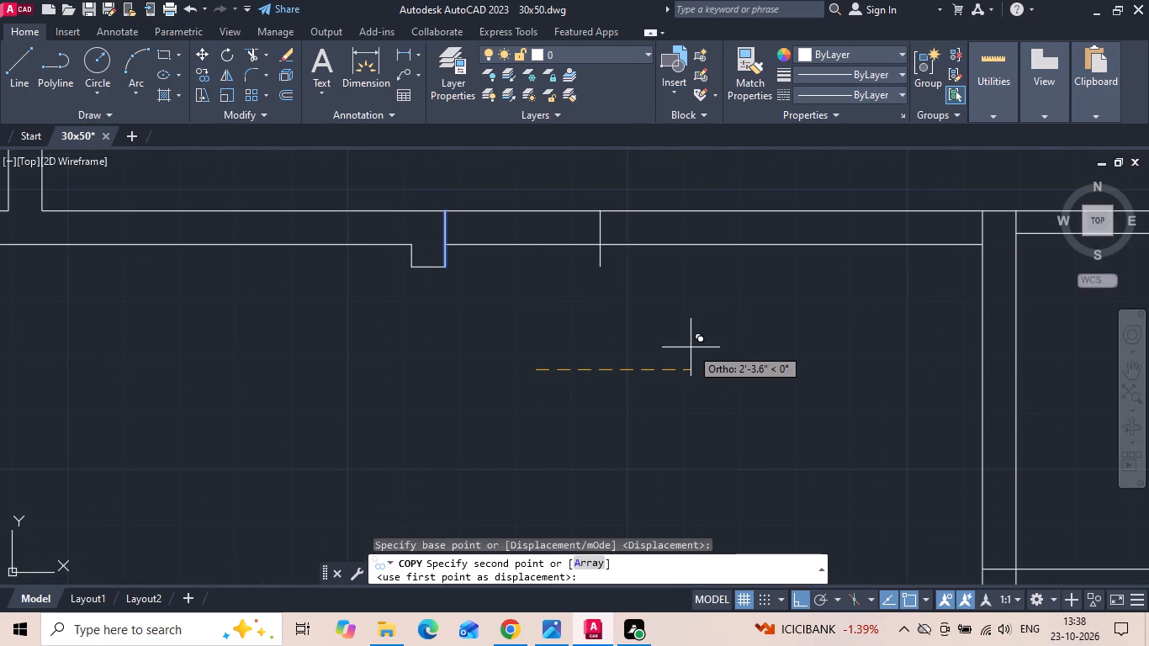
{"action": "type", "text": "2'"}
{"action": "key", "text": "space"}
{"action": "key", "text": "Escape"}
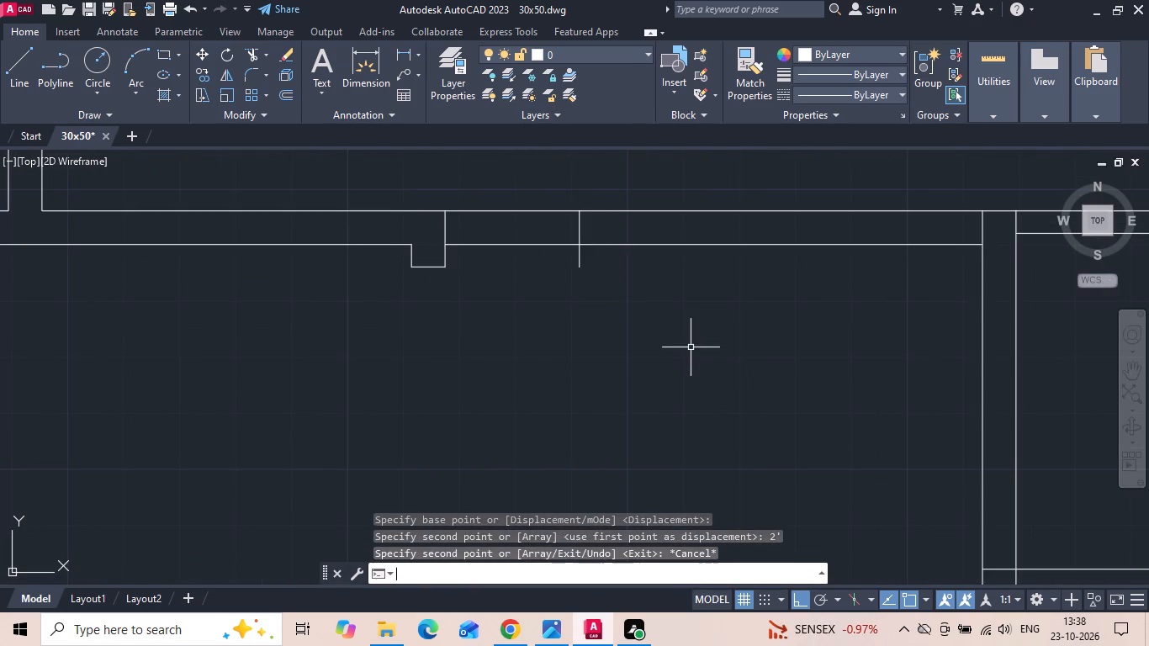
Trim the top wall to end at the 2' line, removing that line's overhang and the jamb line inside the wall.
{"action": "scroll", "coordinate": [506, 313], "scroll_direction": "down", "scroll_amount": 2}
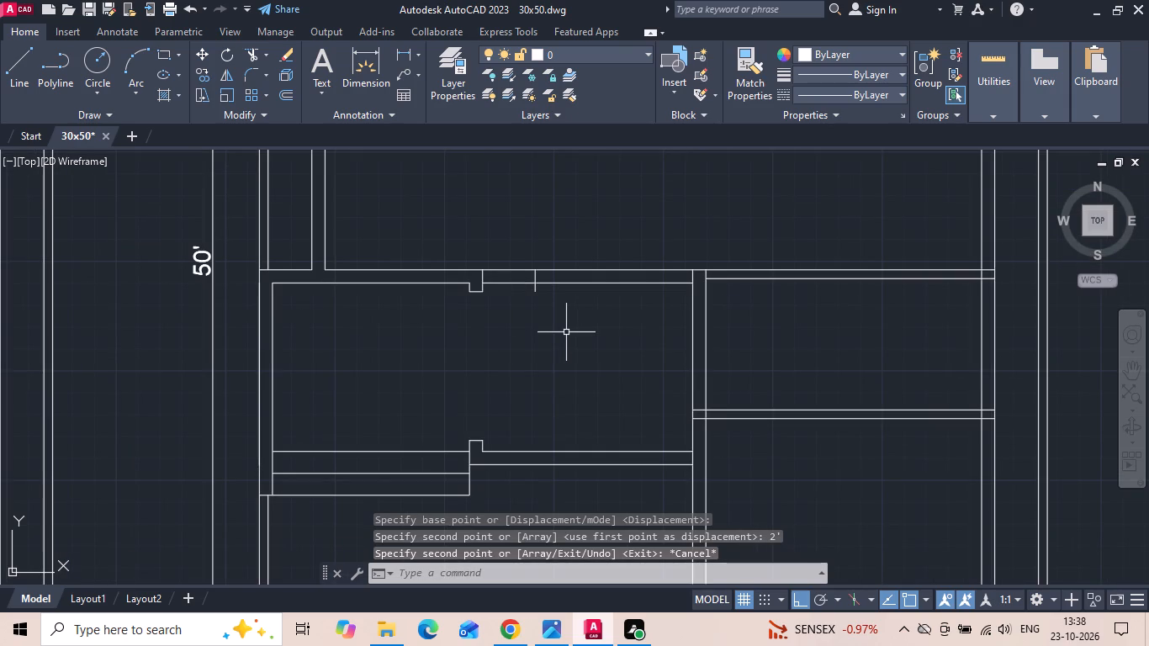
{"action": "type", "text": "tr"}
{"action": "key", "text": "space"}
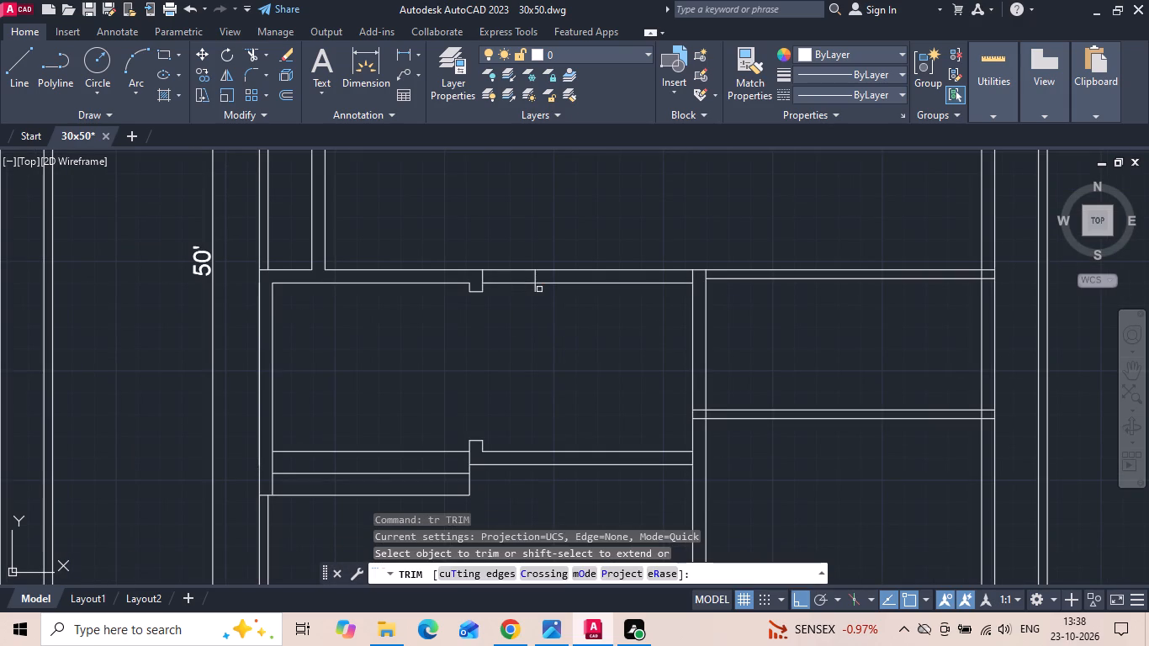
{"action": "left_click", "coordinate": [539, 289]}
{"action": "left_click", "coordinate": [533, 291]}
{"action": "left_click_drag", "start_coordinate": [562, 296], "coordinate": [559, 252]}
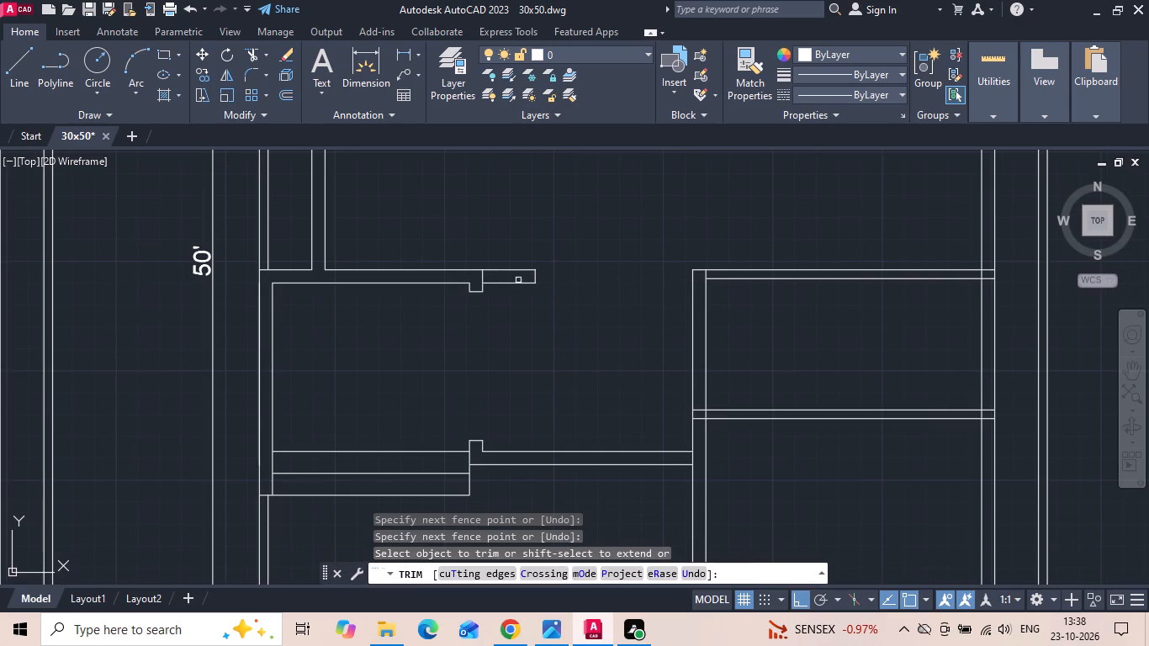
{"action": "left_click", "coordinate": [480, 279]}
Trim the line closing the junction between the foyer's lower wall and the wall beside the bedroom.
{"action": "scroll", "coordinate": [573, 356], "scroll_direction": "down", "scroll_amount": 1}
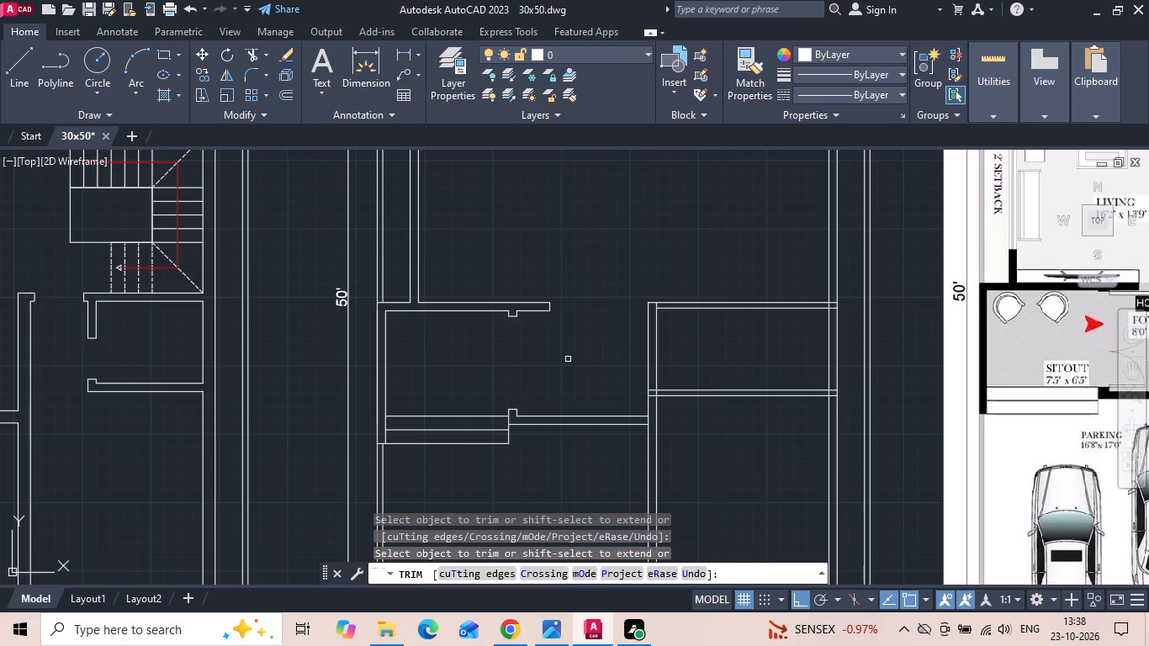
{"action": "scroll", "coordinate": [652, 424], "scroll_direction": "up", "scroll_amount": 2}
{"action": "left_click", "coordinate": [638, 416]}
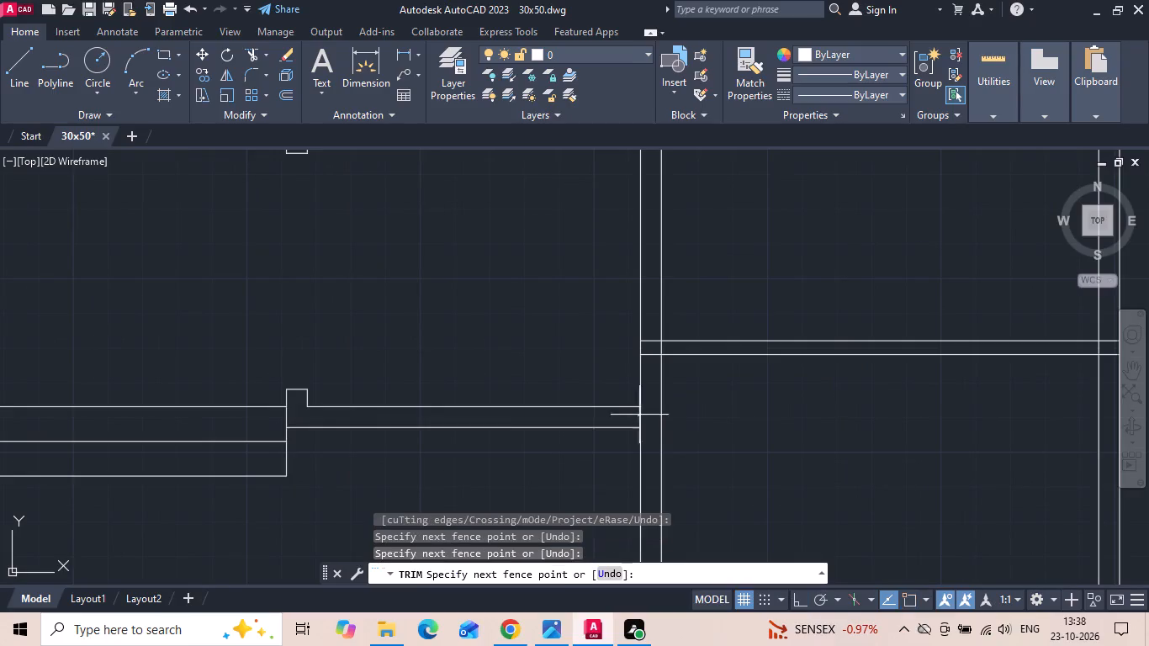
{"action": "left_click", "coordinate": [648, 416]}
{"action": "scroll", "coordinate": [343, 365], "scroll_direction": "down", "scroll_amount": 2}
{"action": "key", "text": "Escape"}
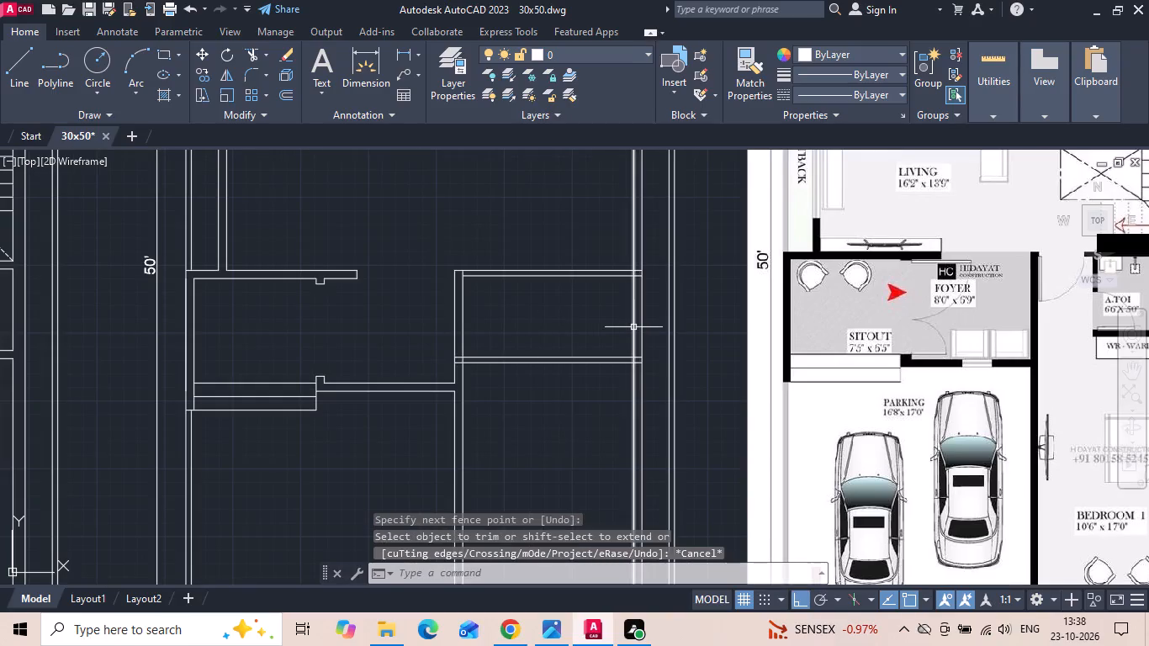
Trim the toilet wall lines and the bedroom's bottom wall line where they run inside the outer right wall.
{"action": "type", "text": "tr"}
{"action": "key", "text": "space"}
{"action": "key", "text": "space"}
{"action": "scroll", "coordinate": [625, 294], "scroll_direction": "up", "scroll_amount": 2}
{"action": "scroll", "coordinate": [650, 218], "scroll_direction": "up", "scroll_amount": 1}
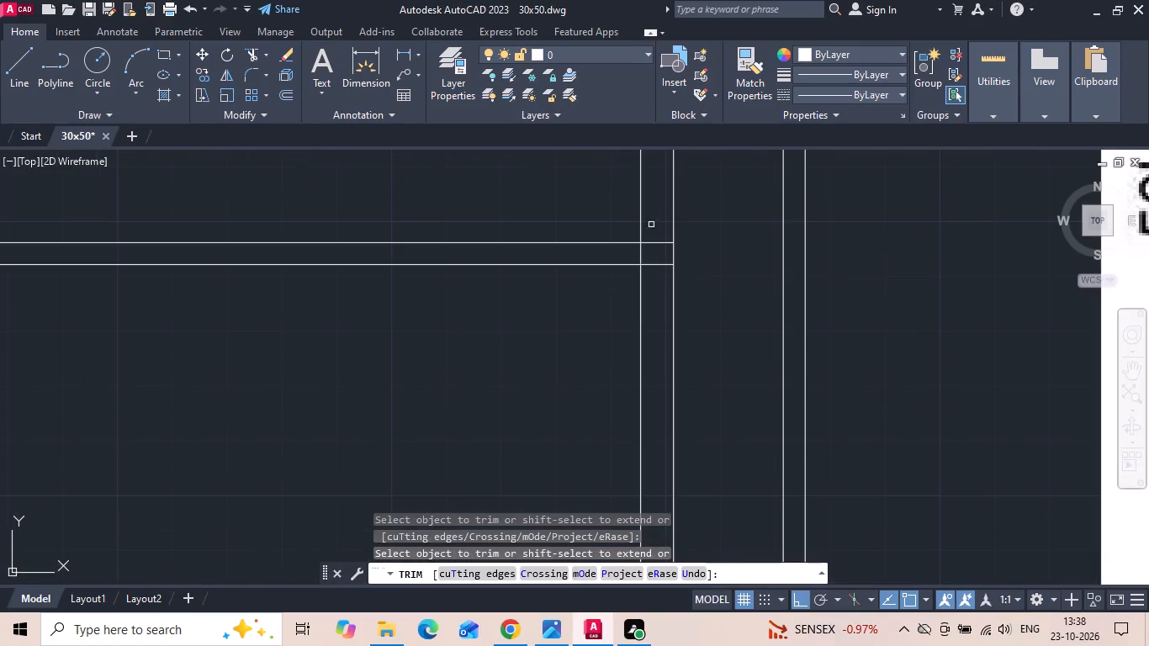
{"action": "left_click", "coordinate": [659, 227]}
{"action": "scroll", "coordinate": [657, 236], "scroll_direction": "down", "scroll_amount": 2}
{"action": "middle_click_drag", "start_coordinate": [653, 324], "coordinate": [624, 230]}
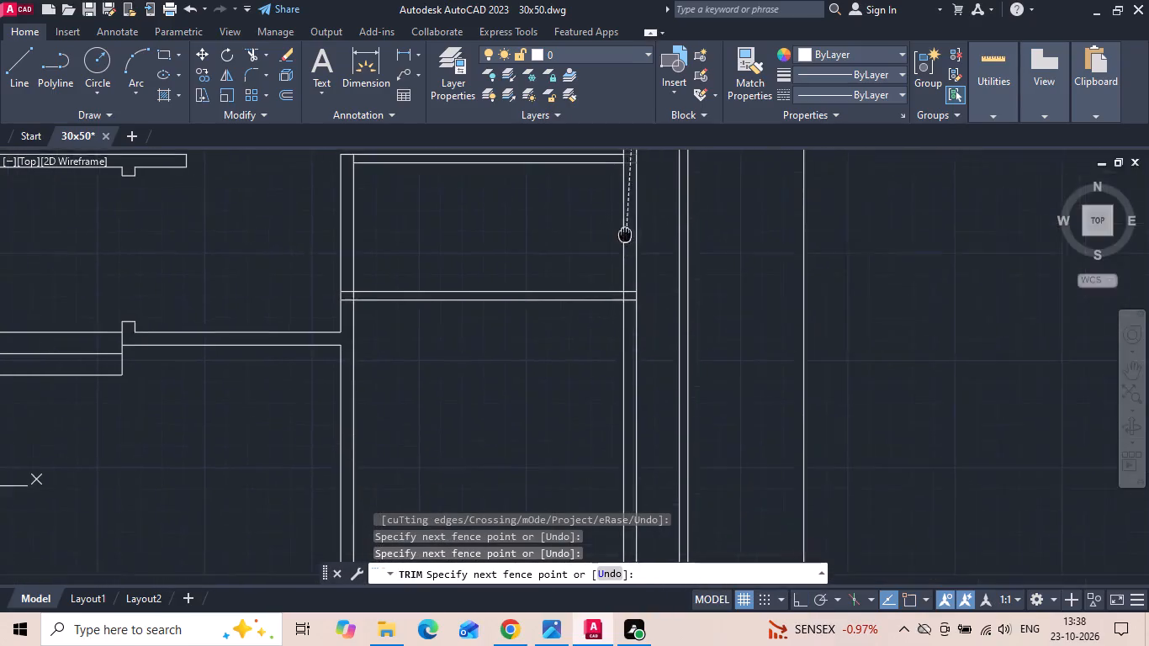
{"action": "middle_click_drag", "start_coordinate": [624, 230], "coordinate": [624, 230]}
{"action": "scroll", "coordinate": [624, 229], "scroll_direction": "down", "scroll_amount": 2}
{"action": "scroll", "coordinate": [622, 252], "scroll_direction": "up", "scroll_amount": 2}
{"action": "middle_click_drag", "start_coordinate": [641, 397], "coordinate": [633, 235]}
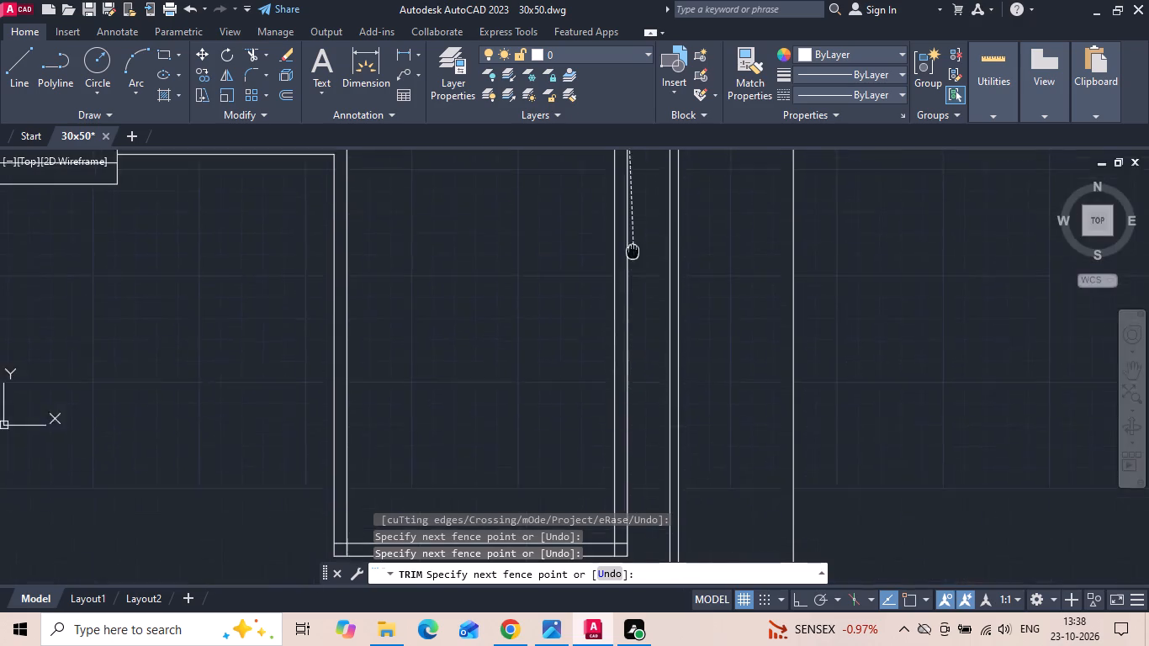
{"action": "middle_click_drag", "start_coordinate": [633, 235], "coordinate": [633, 224]}
{"action": "middle_click_drag", "start_coordinate": [620, 456], "coordinate": [595, 325]}
{"action": "scroll", "coordinate": [593, 317], "scroll_direction": "up", "scroll_amount": 2}
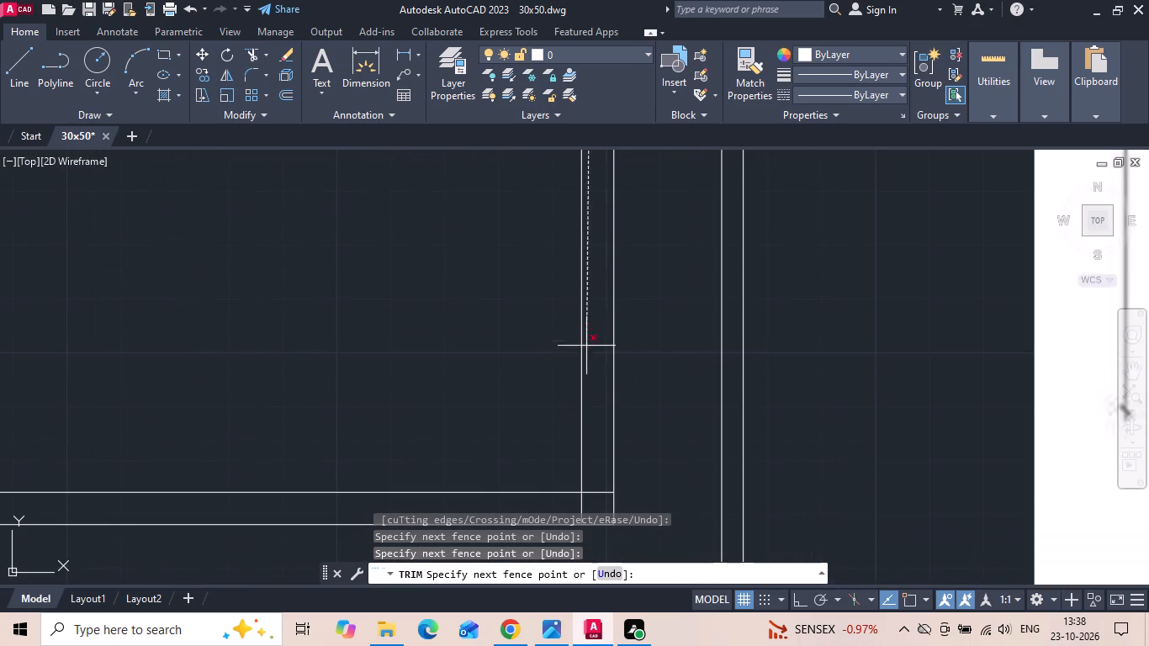
{"action": "middle_click_drag", "start_coordinate": [589, 419], "coordinate": [588, 267]}
{"action": "left_click", "coordinate": [593, 357]}
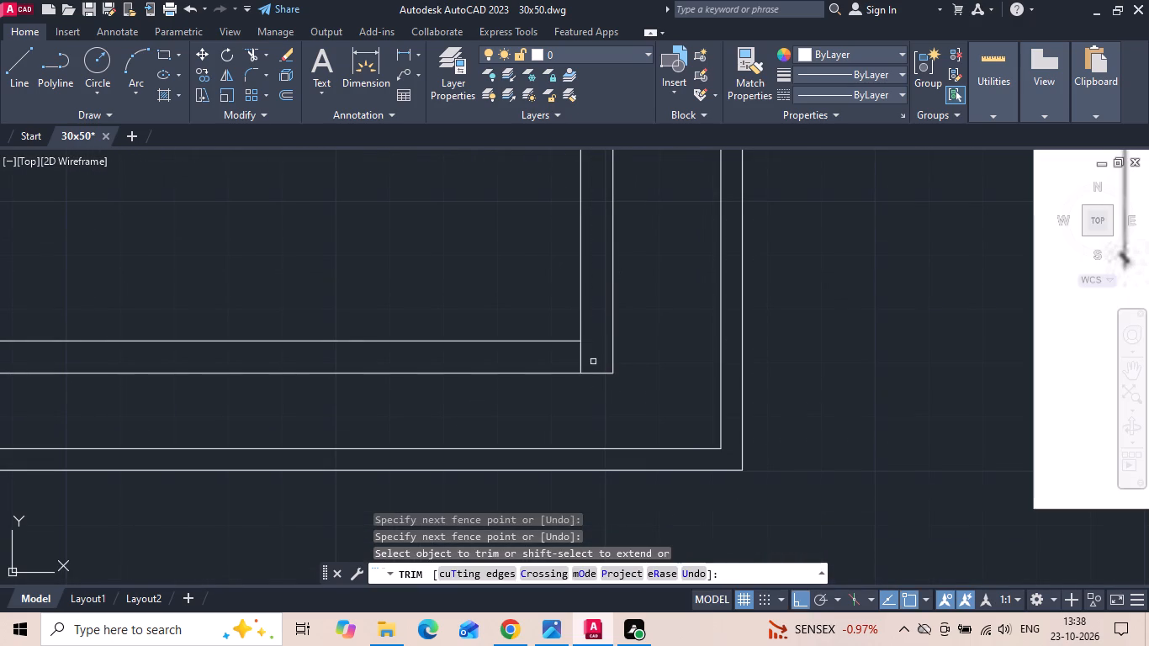
Trim the overlapping inner wall lines at the bedroom's two bottom corners.
{"action": "left_click", "coordinate": [593, 362]}
{"action": "middle_click_drag", "start_coordinate": [330, 373], "coordinate": [809, 368]}
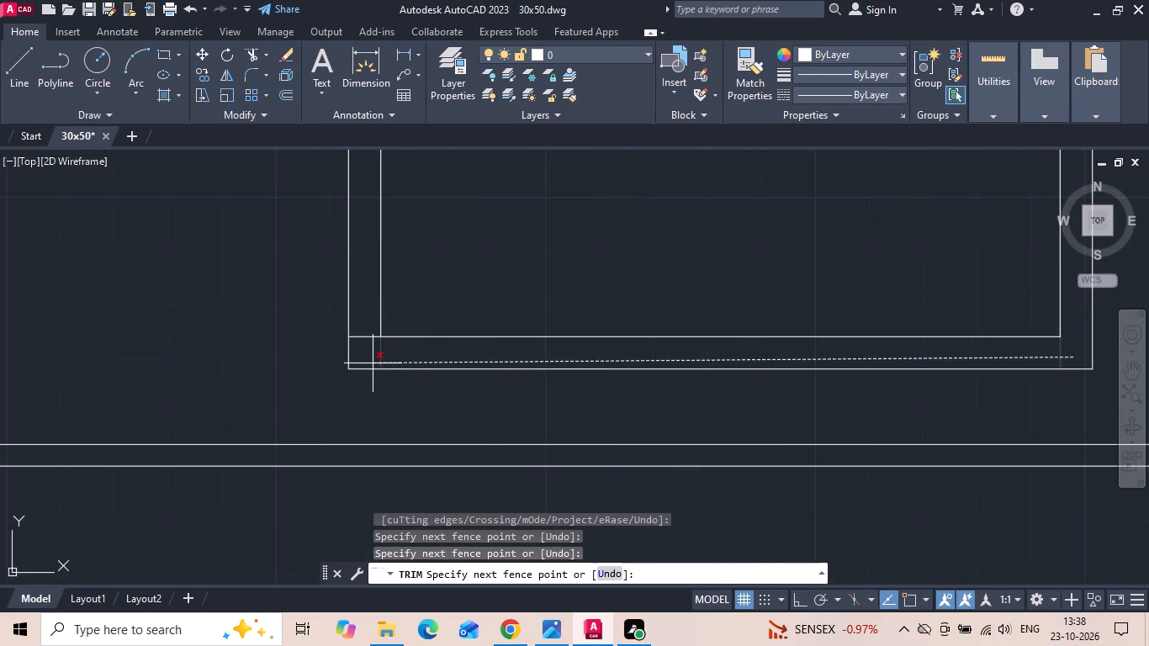
{"action": "left_click", "coordinate": [373, 363]}
{"action": "left_click", "coordinate": [365, 342]}
{"action": "left_click", "coordinate": [364, 333]}
Trim the line stubs where the toilet's lower wall crosses the wall between the foyer and the toilet.
{"action": "scroll", "coordinate": [359, 396], "scroll_direction": "down", "scroll_amount": 3}
{"action": "scroll", "coordinate": [409, 485], "scroll_direction": "down", "scroll_amount": 1}
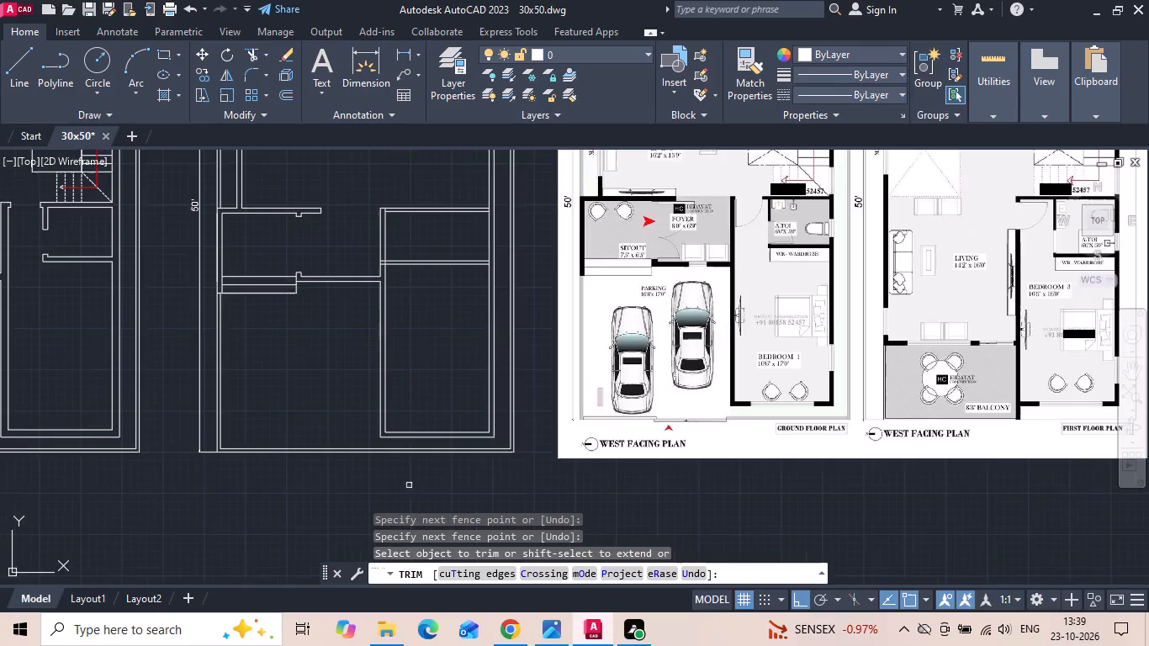
{"action": "scroll", "coordinate": [379, 263], "scroll_direction": "up", "scroll_amount": 4}
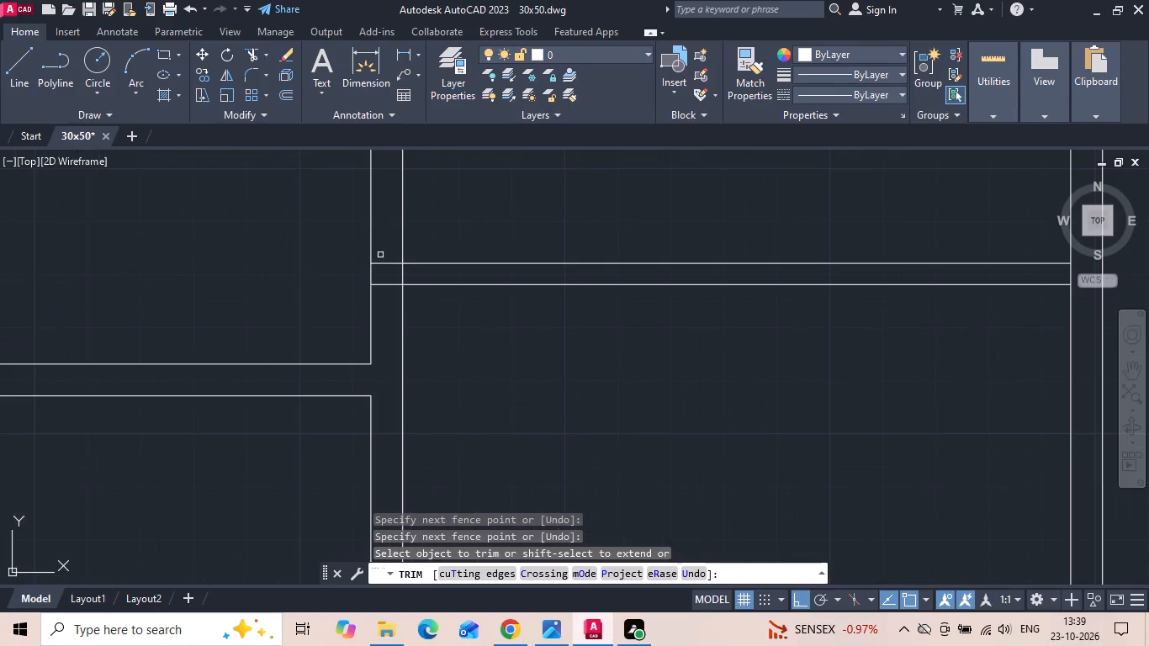
{"action": "left_click_drag", "start_coordinate": [381, 254], "coordinate": [381, 312]}
{"action": "scroll", "coordinate": [437, 402], "scroll_direction": "down", "scroll_amount": 2}
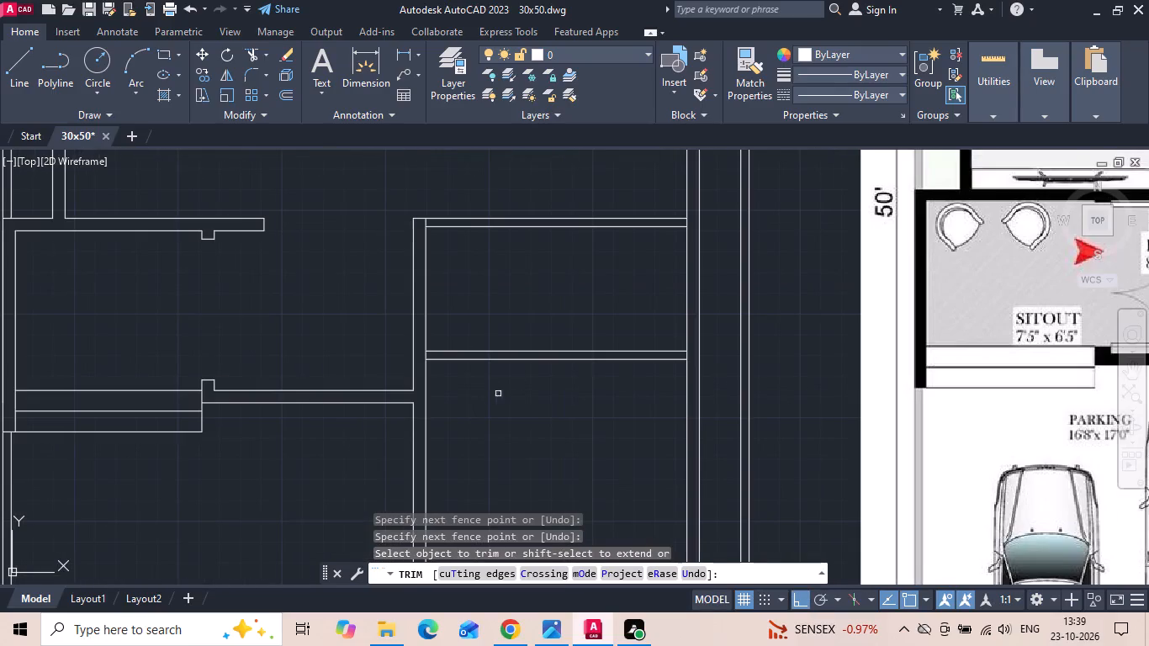
{"action": "scroll", "coordinate": [690, 349], "scroll_direction": "up", "scroll_amount": 1}
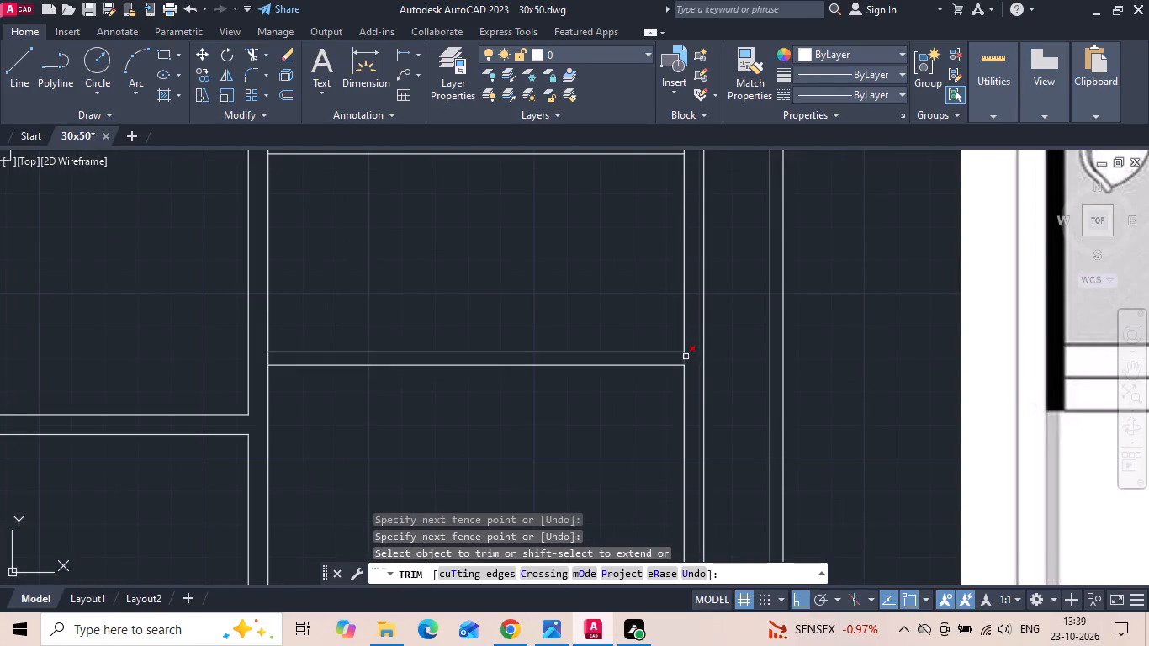
Trim the right outer wall's inner line where the toilet's lower wall and the kitchen-staircase wall join it.
{"action": "left_click", "coordinate": [686, 357]}
{"action": "middle_click_drag", "start_coordinate": [652, 278], "coordinate": [649, 352]}
{"action": "scroll", "coordinate": [688, 210], "scroll_direction": "up", "scroll_amount": 2}
{"action": "left_click_drag", "start_coordinate": [675, 243], "coordinate": [659, 244]}
{"action": "left_click", "coordinate": [617, 241]}
{"action": "scroll", "coordinate": [574, 382], "scroll_direction": "down", "scroll_amount": 5}
{"action": "scroll", "coordinate": [571, 306], "scroll_direction": "up", "scroll_amount": 1}
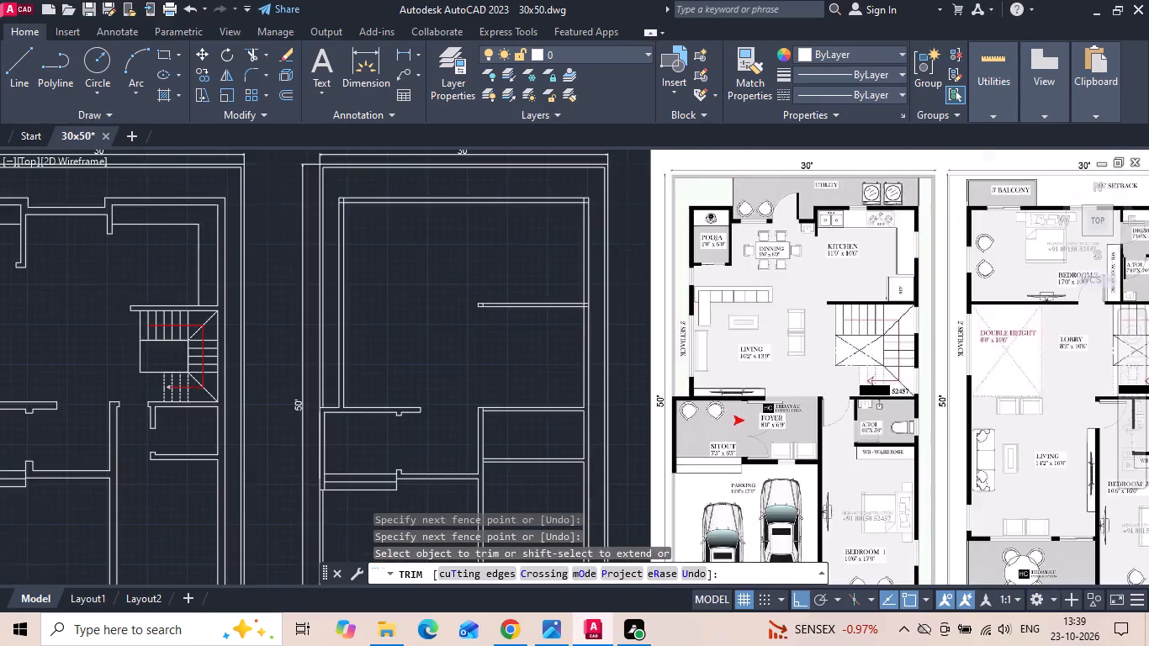
{"action": "scroll", "coordinate": [571, 306], "scroll_direction": "up", "scroll_amount": 4}
{"action": "left_click_drag", "start_coordinate": [643, 271], "coordinate": [643, 353]}
{"action": "left_click_drag", "start_coordinate": [620, 305], "coordinate": [568, 324]}
{"action": "key", "text": "ctrl+z"}
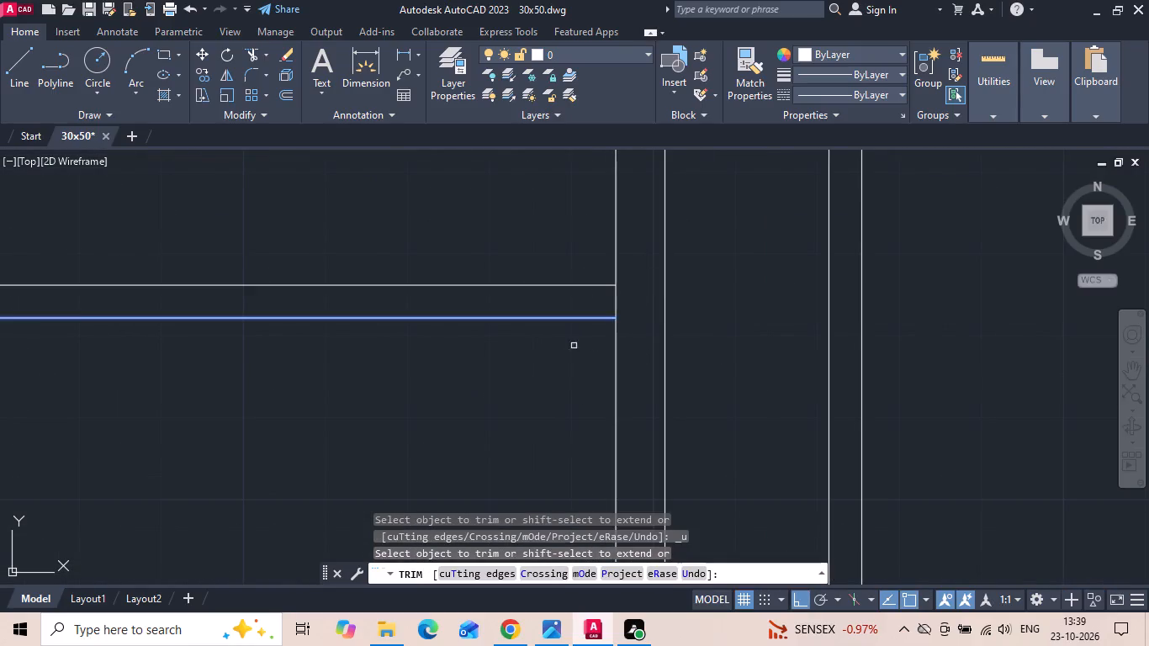
{"action": "left_click_drag", "start_coordinate": [624, 300], "coordinate": [580, 314]}
{"action": "scroll", "coordinate": [599, 357], "scroll_direction": "down", "scroll_amount": 2}
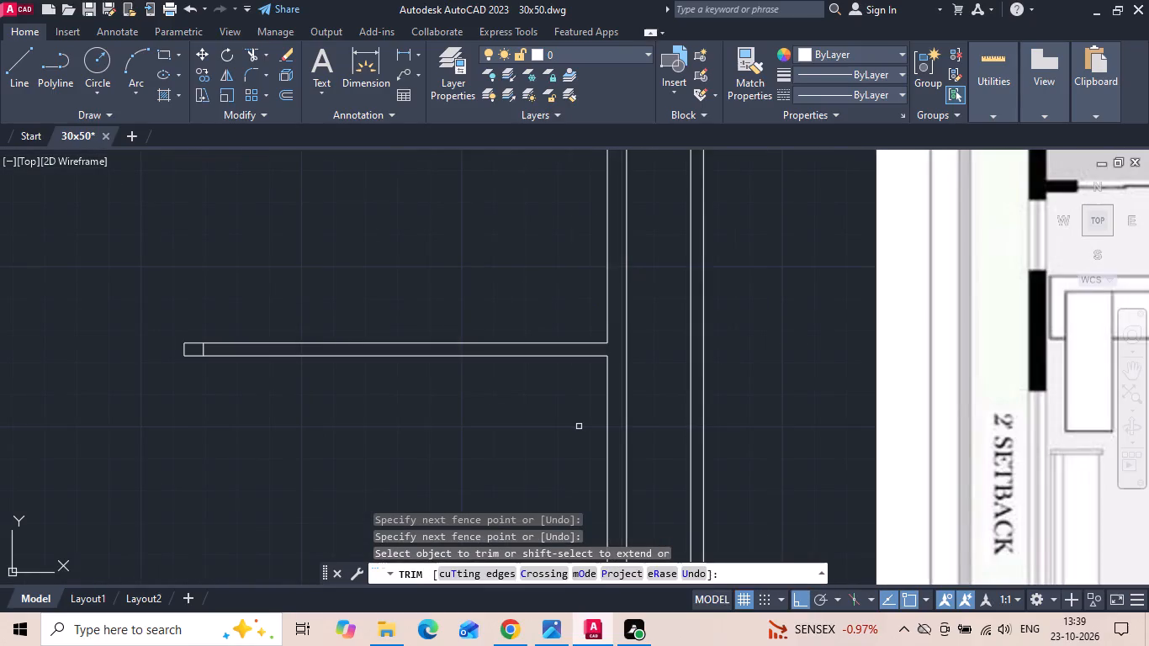
{"action": "key", "text": "Escape"}
{"action": "scroll", "coordinate": [588, 384], "scroll_direction": "down", "scroll_amount": 2}
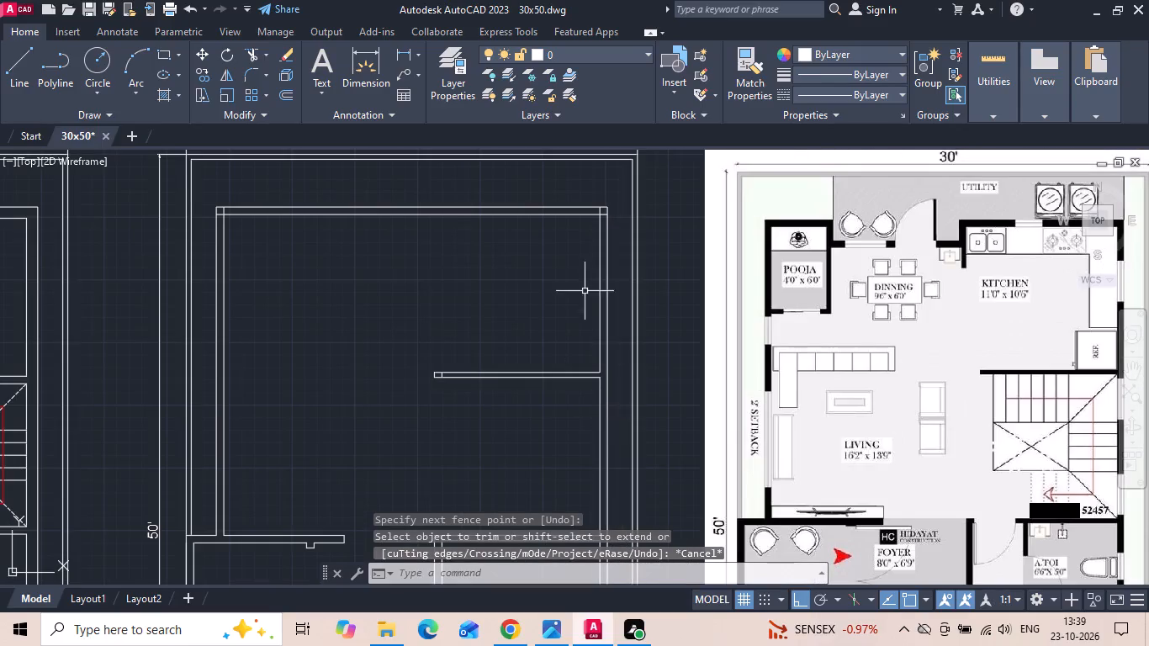
Fillet the inner wall lines with zero radius at the house's top-left and top-right corners.
{"action": "key", "text": "f"}
{"action": "key", "text": "space"}
{"action": "scroll", "coordinate": [235, 216], "scroll_direction": "up", "scroll_amount": 1}
{"action": "left_click", "coordinate": [234, 212]}
{"action": "left_click", "coordinate": [219, 246]}
{"action": "key", "text": "space"}
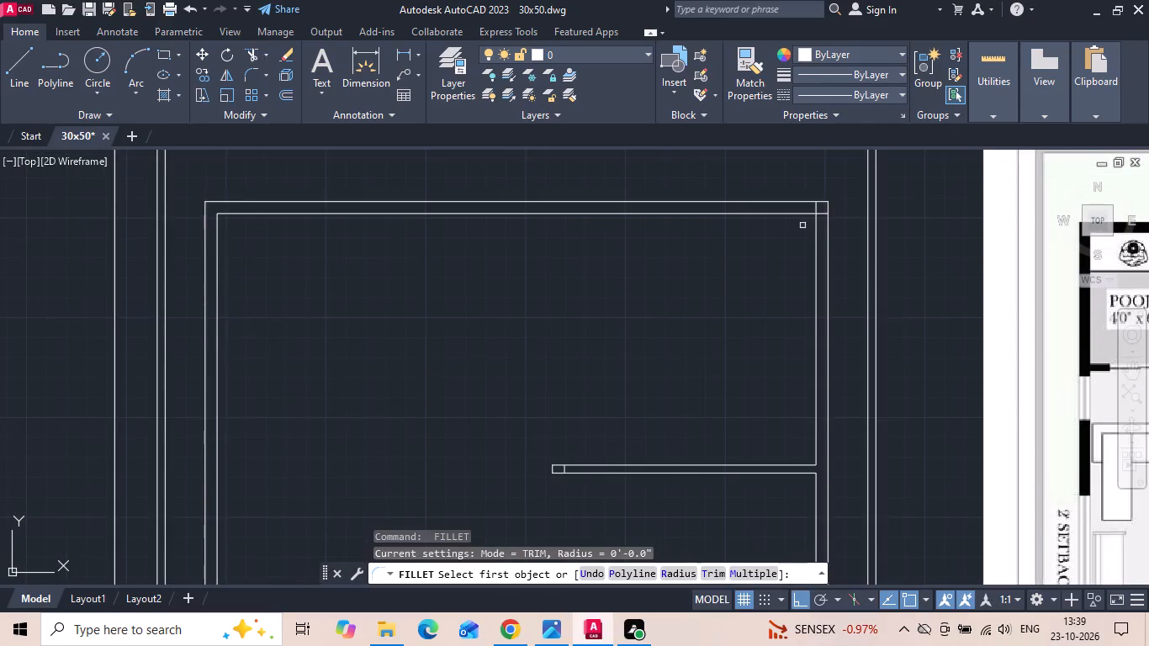
{"action": "left_click", "coordinate": [802, 211]}
{"action": "left_click", "coordinate": [817, 238]}
{"action": "scroll", "coordinate": [572, 324], "scroll_direction": "down", "scroll_amount": 2}
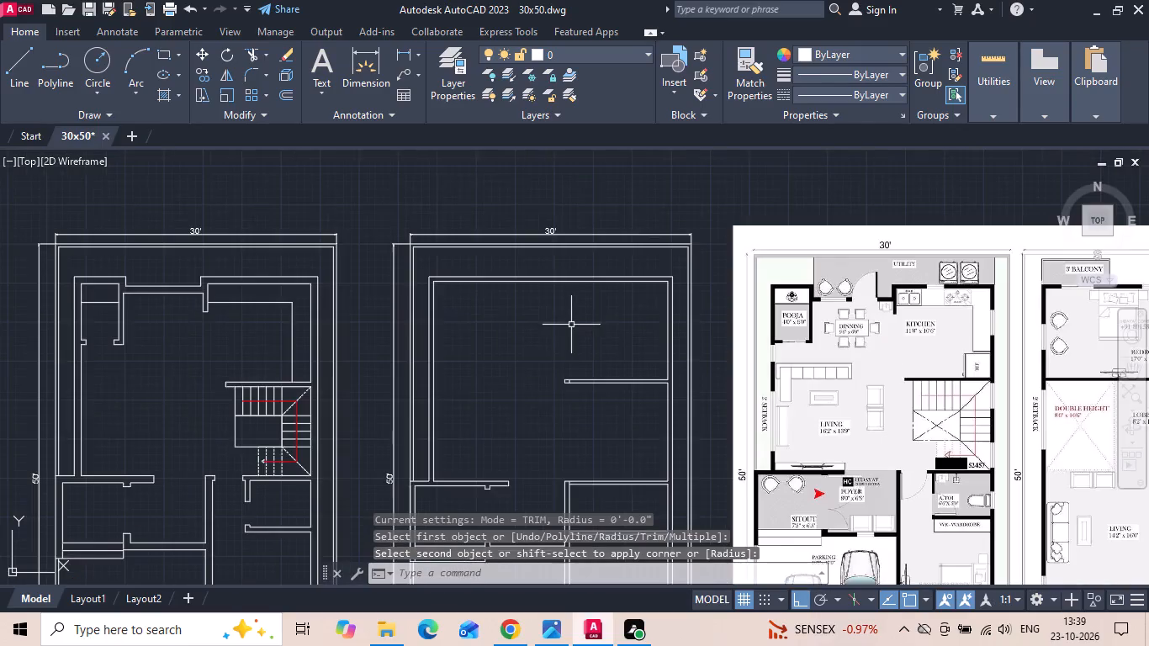
{"action": "key", "text": "Escape"}
Save the drawing.
{"action": "key", "text": "ctrl+s"}
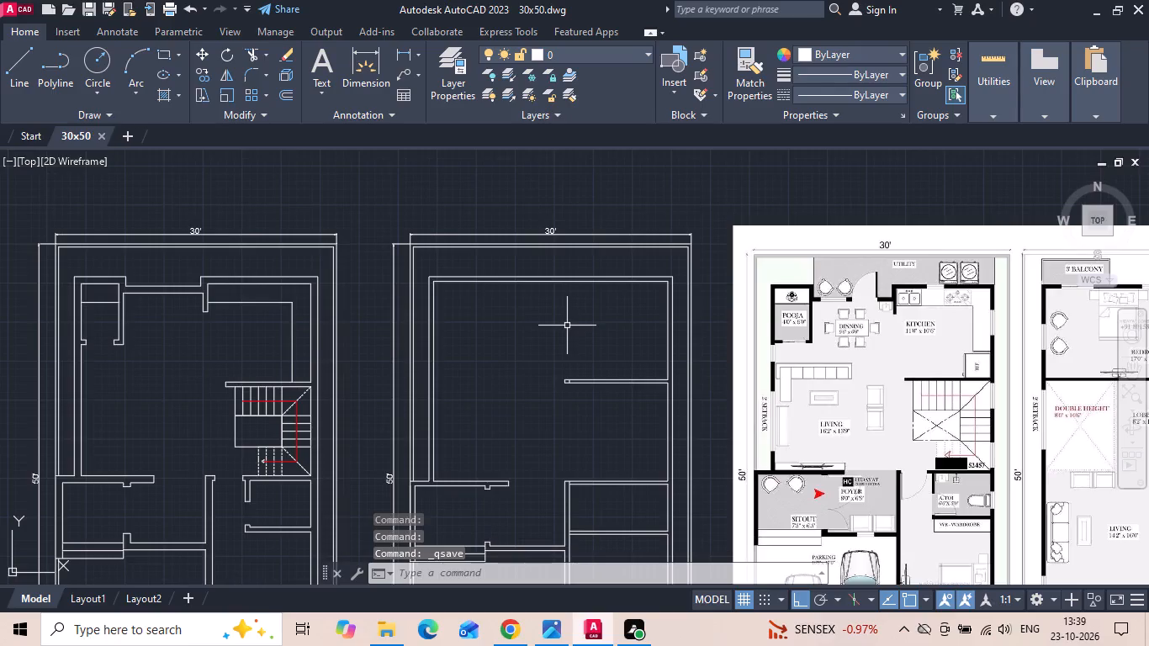
Measure the clear distance between the kitchen-staircase wall and the top outer wall's inner line.
{"action": "left_click", "coordinate": [405, 50]}
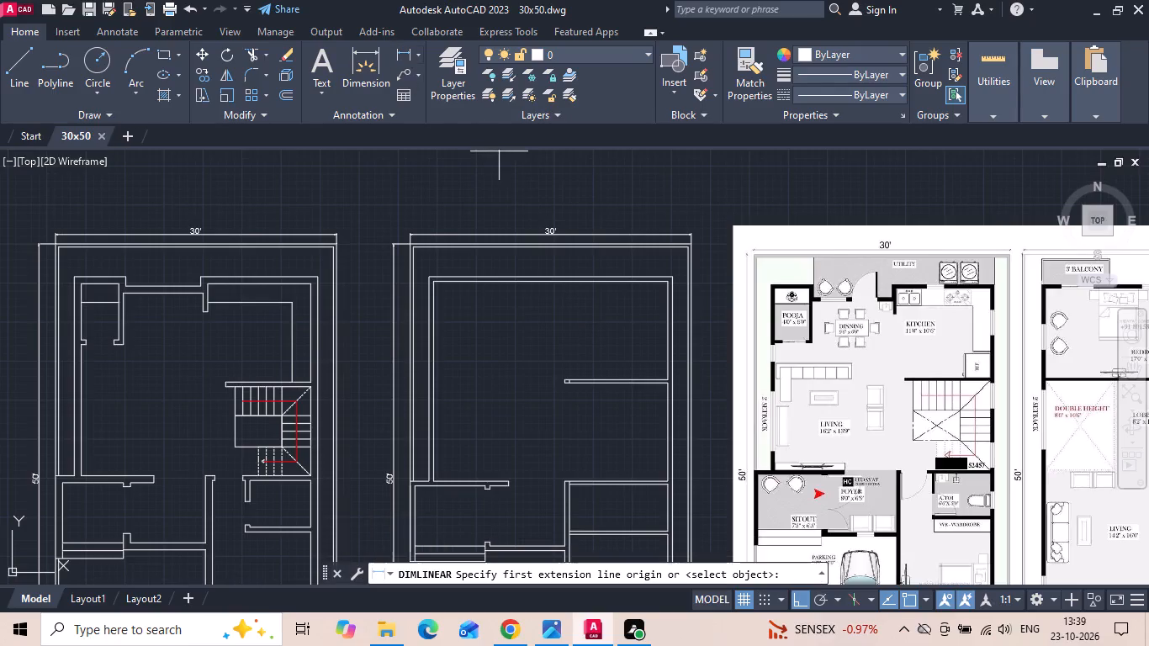
{"action": "scroll", "coordinate": [631, 326], "scroll_direction": "up", "scroll_amount": 1}
{"action": "left_click", "coordinate": [624, 410]}
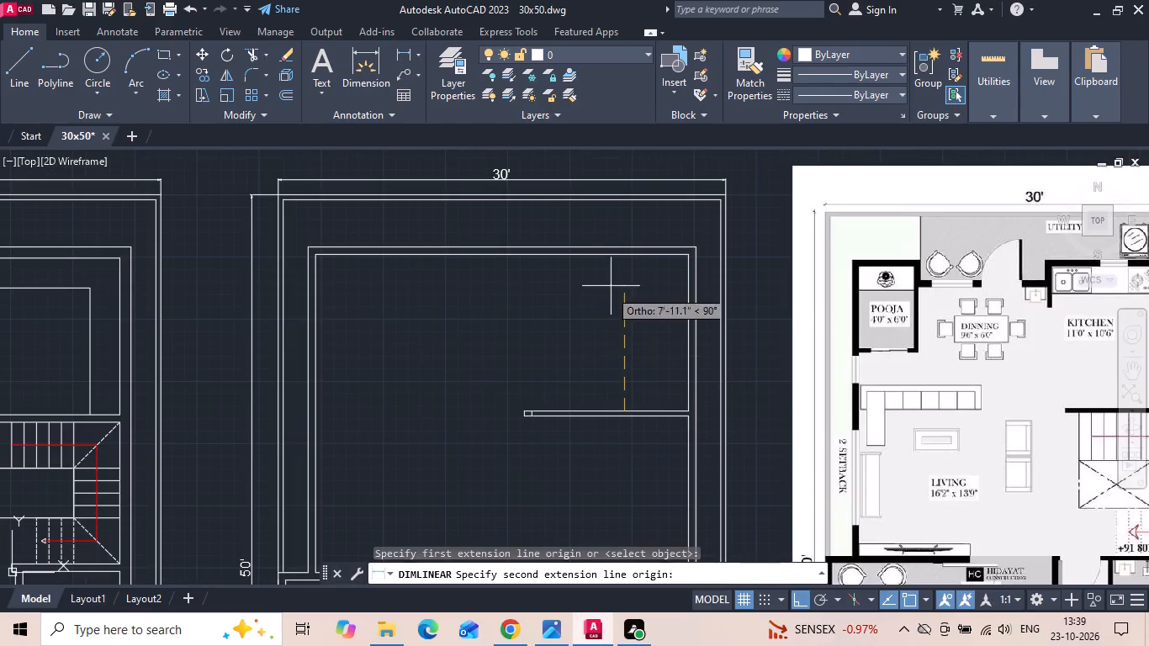
{"action": "left_click", "coordinate": [625, 253]}
{"action": "key", "text": "Escape"}
{"action": "scroll", "coordinate": [531, 289], "scroll_direction": "down", "scroll_amount": 1}
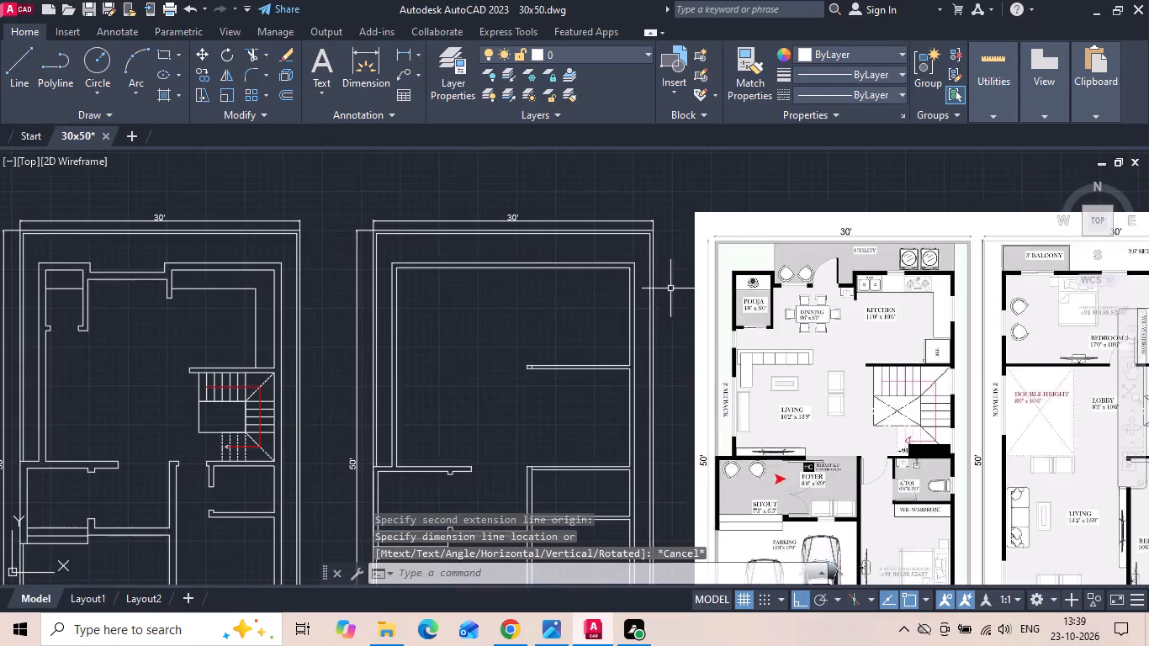
Offset the right outer wall's inner line 11' into the house for the kitchen's left wall.
{"action": "scroll", "coordinate": [762, 290], "scroll_direction": "up", "scroll_amount": 1}
{"action": "key", "text": "o"}
{"action": "key", "text": "space"}
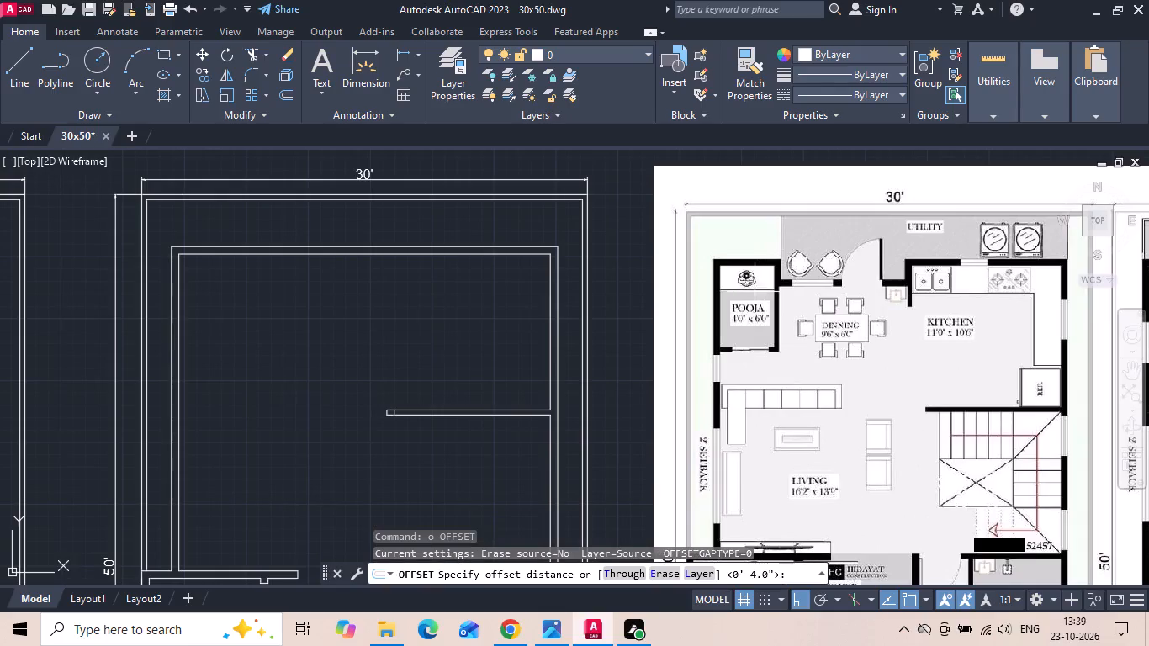
{"action": "type", "text": "11"}
{"action": "key", "text": "apostrophe"}
{"action": "key", "text": "Return"}
{"action": "scroll", "coordinate": [640, 304], "scroll_direction": "down", "scroll_amount": 1}
{"action": "left_click_drag", "start_coordinate": [585, 315], "coordinate": [569, 317]}
{"action": "left_click", "coordinate": [497, 326]}
{"action": "scroll", "coordinate": [502, 319], "scroll_direction": "up", "scroll_amount": 1}
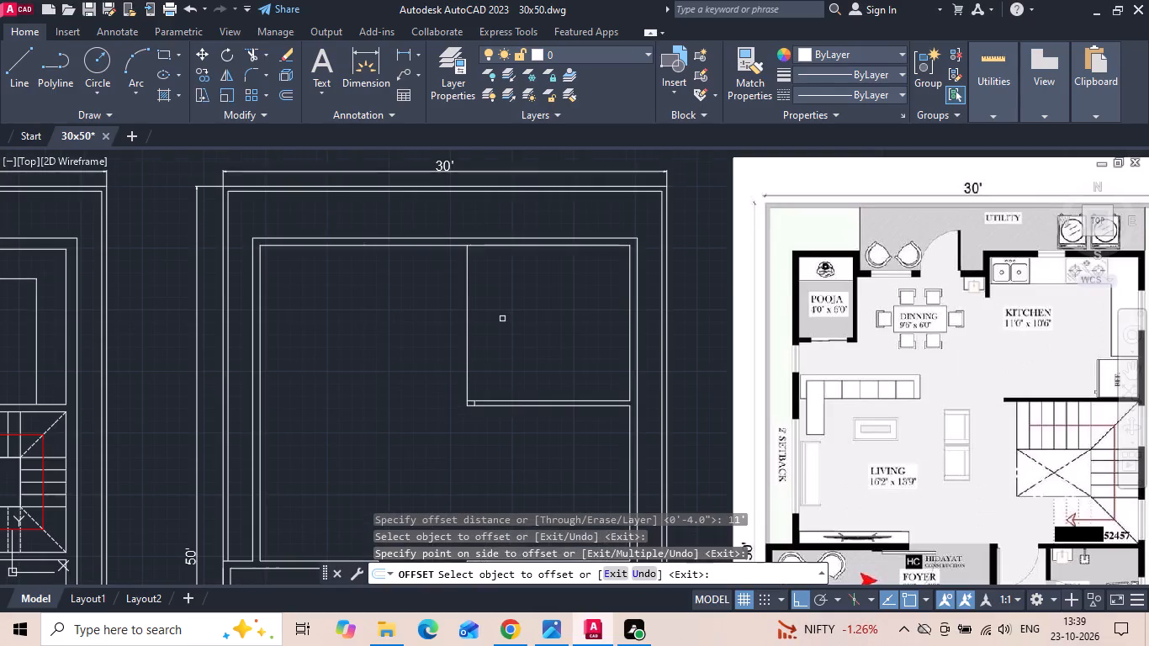
{"action": "key", "text": "Escape"}
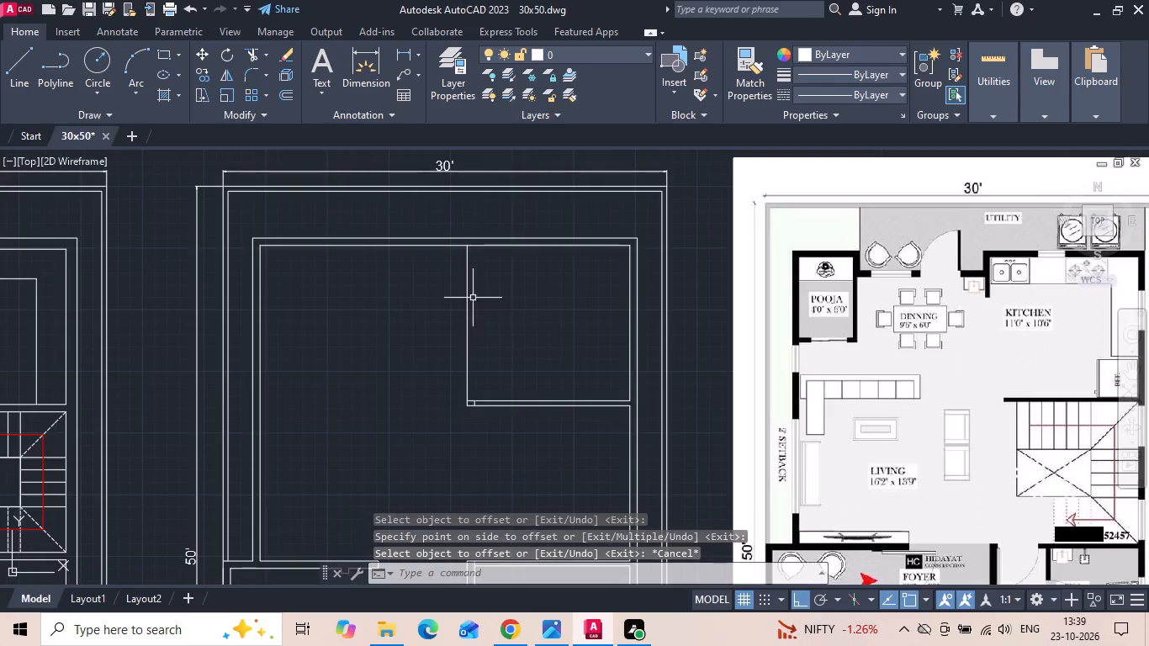
{"action": "scroll", "coordinate": [427, 283], "scroll_direction": "up", "scroll_amount": 1}
{"action": "scroll", "coordinate": [427, 283], "scroll_direction": "down", "scroll_amount": 1}
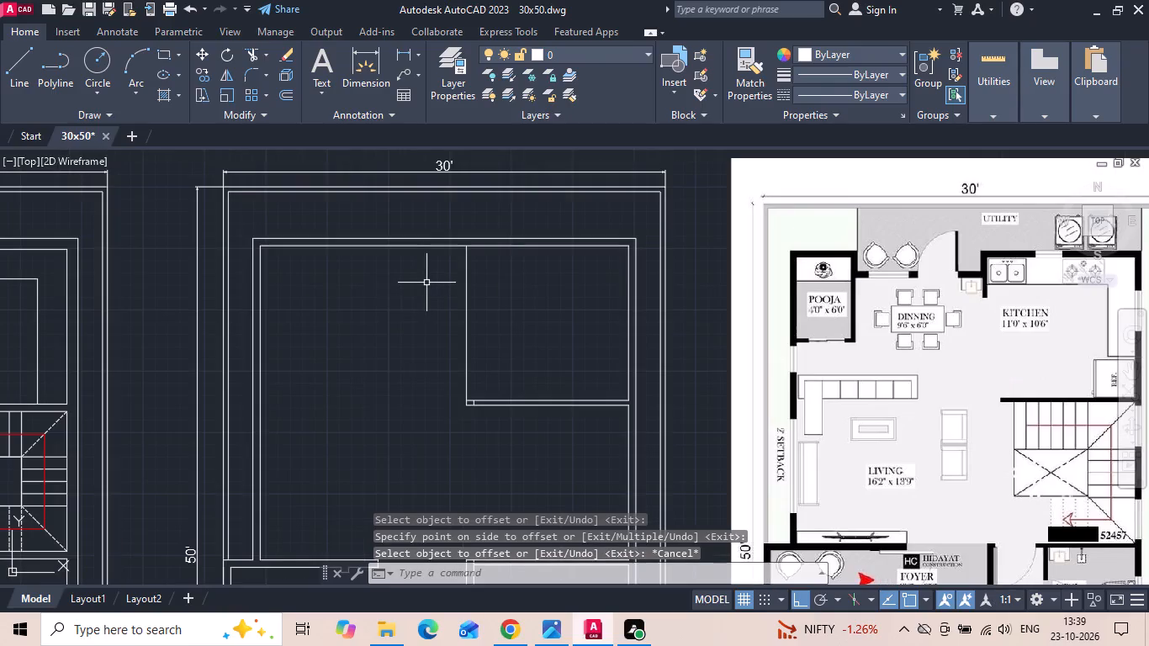
Offset the kitchen's left wall line 6 inches toward the dining side and extend it to the top wall's outer line.
{"action": "type", "text": "o 6"}
{"action": "key", "text": "space"}
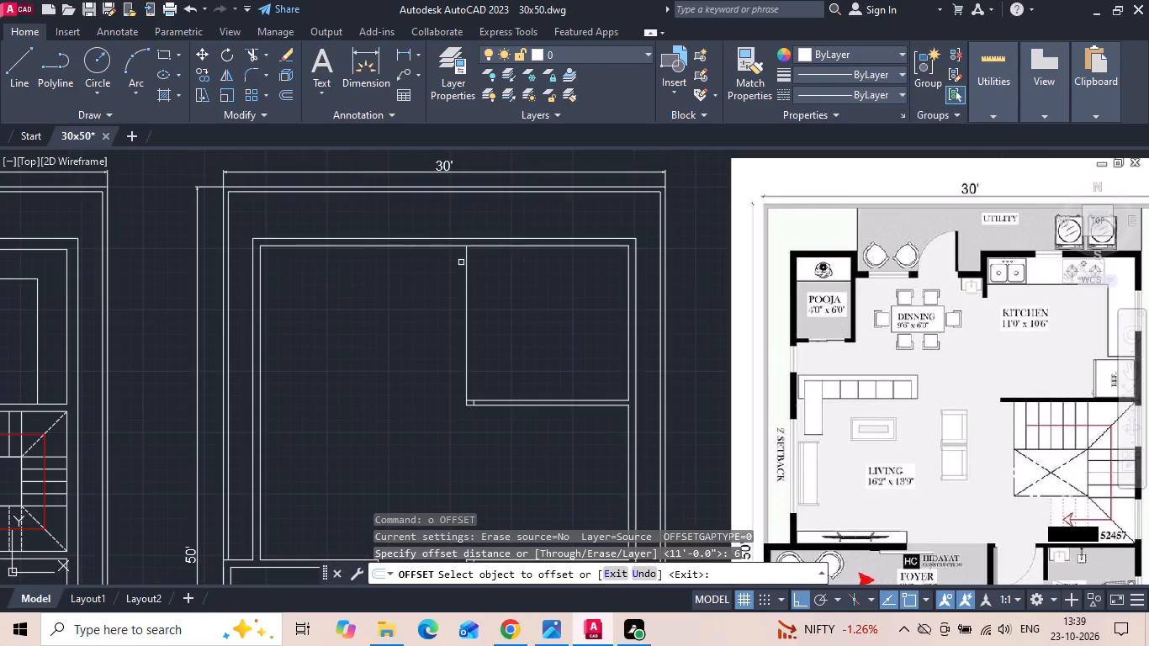
{"action": "left_click", "coordinate": [464, 261]}
{"action": "left_click", "coordinate": [410, 271]}
{"action": "key", "text": "Escape"}
{"action": "type", "text": "ex"}
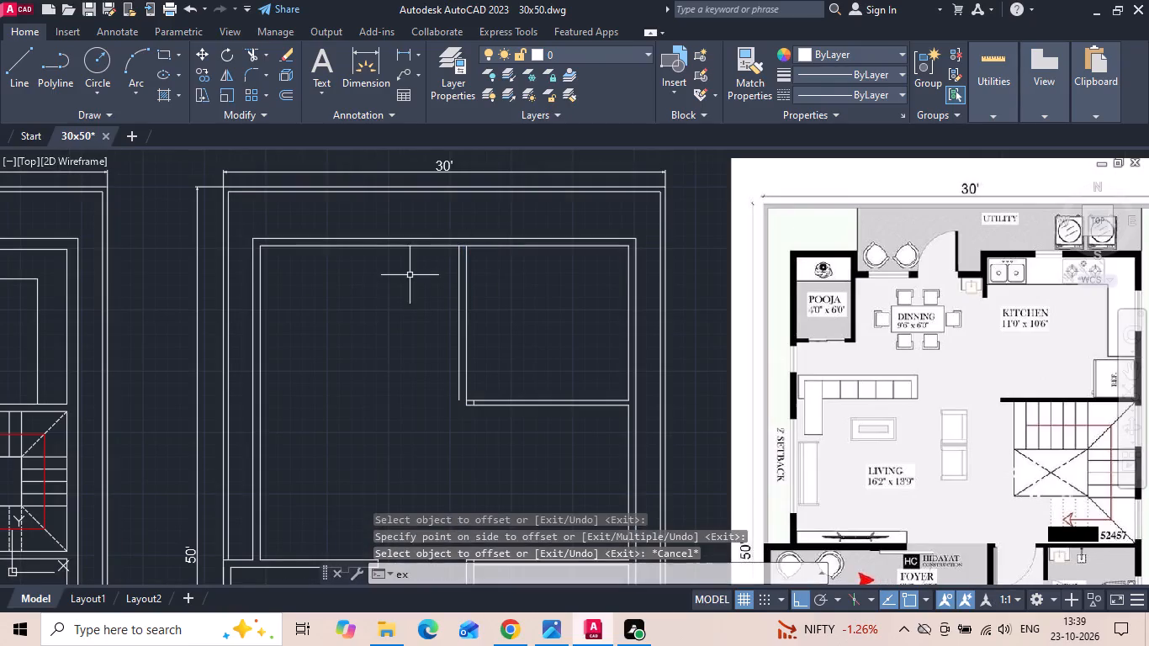
{"action": "key", "text": "space"}
{"action": "left_click", "coordinate": [458, 257]}
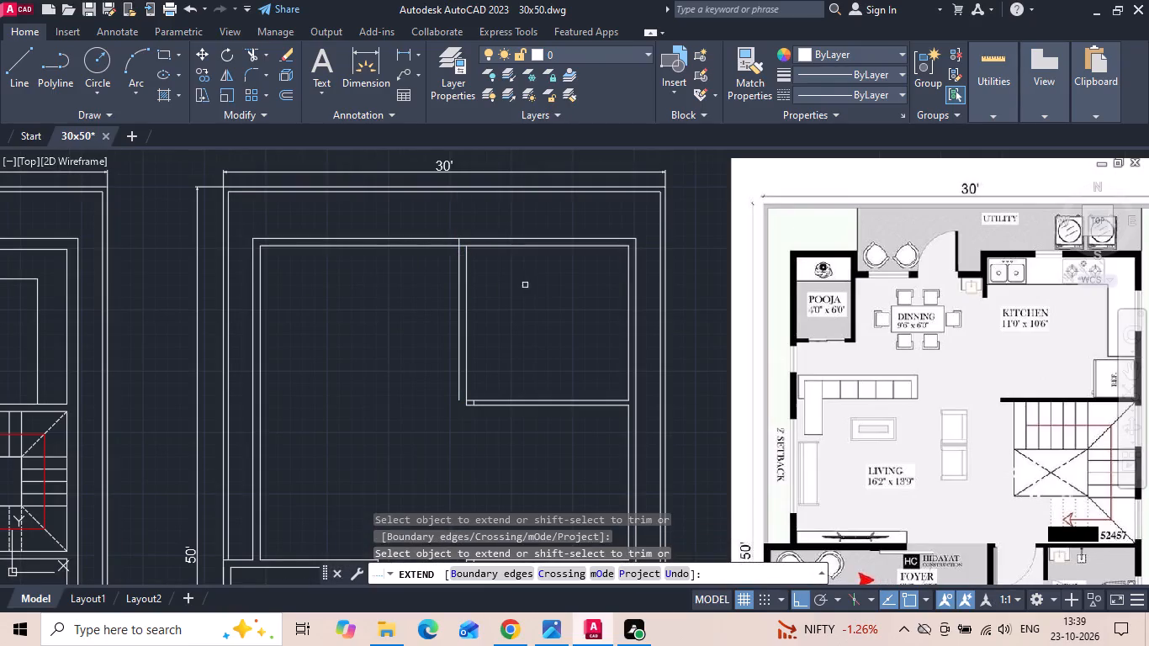
{"action": "key", "text": "Escape"}
Offset the left outer wall's inner line 4' inward for the pooja's side wall, and that line 6 inches for thickness.
{"action": "key", "text": "o"}
{"action": "key", "text": "space"}
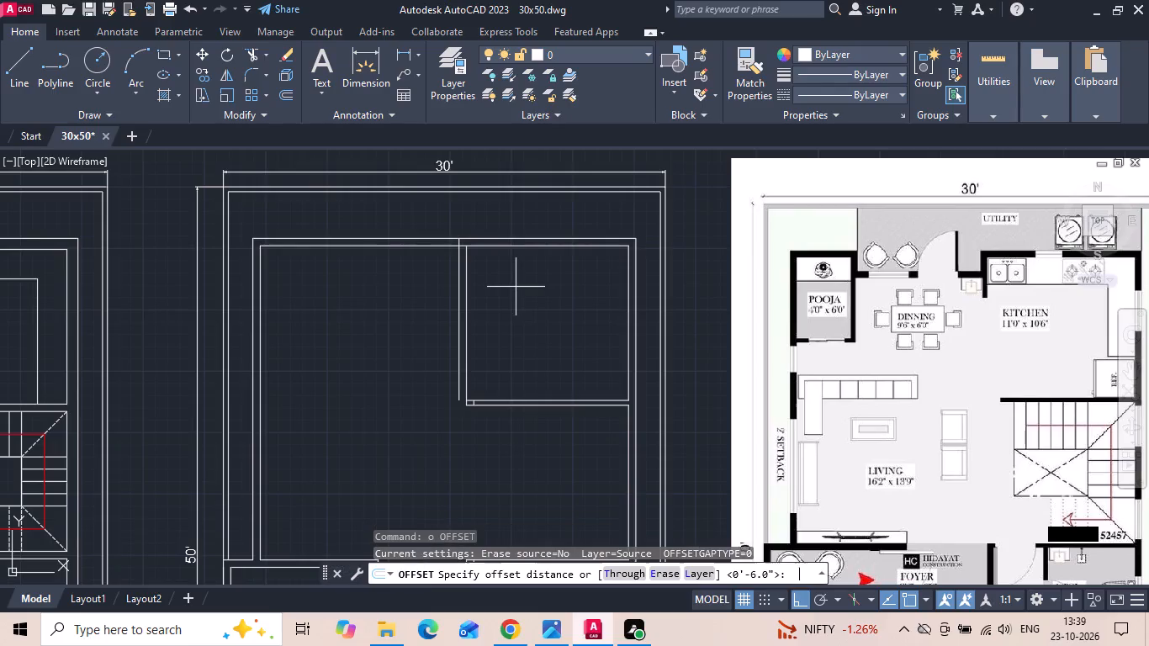
{"action": "type", "text": "4"}
{"action": "key", "text": "apostrophe"}
{"action": "key", "text": "Return"}
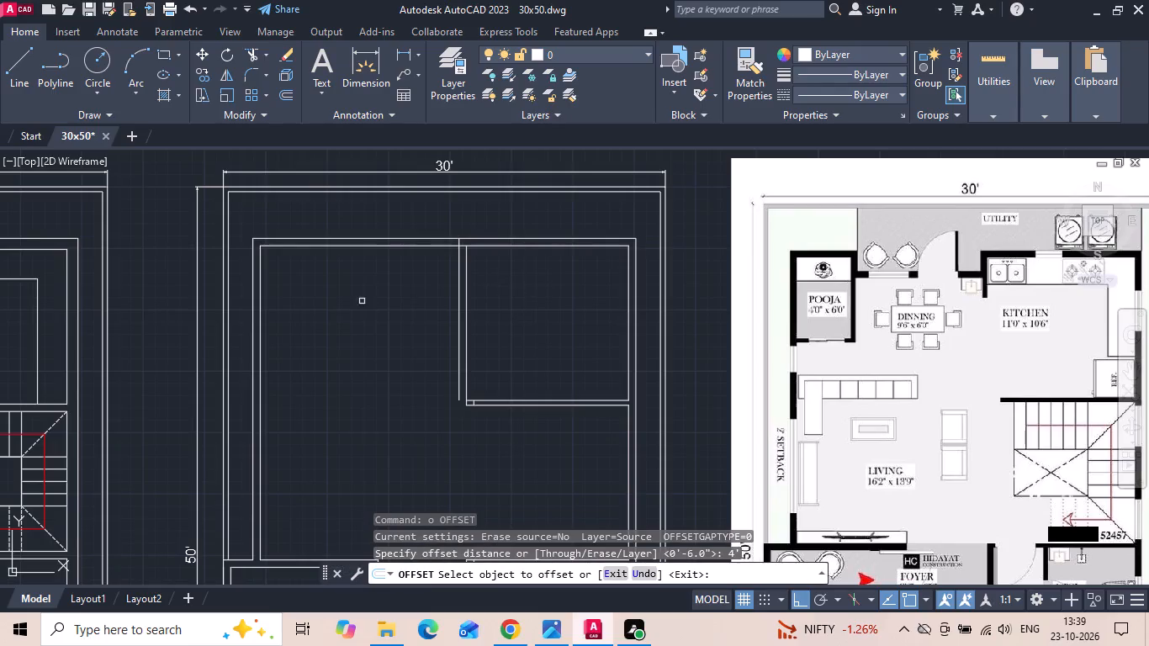
{"action": "left_click", "coordinate": [261, 290]}
{"action": "left_click", "coordinate": [307, 289]}
{"action": "key", "text": "Escape"}
{"action": "type", "text": "o 6"}
{"action": "key", "text": "space"}
{"action": "left_click_drag", "start_coordinate": [319, 274], "coordinate": [334, 269]}
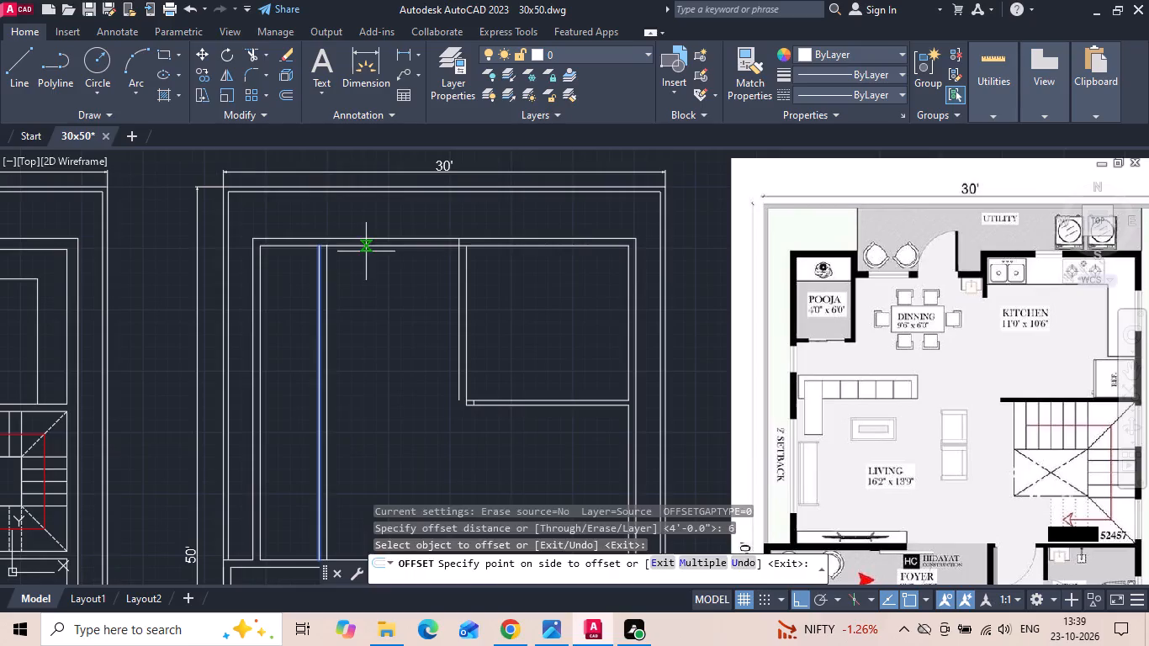
{"action": "left_click", "coordinate": [366, 252]}
{"action": "key", "text": "Escape"}
{"action": "middle_click_drag", "start_coordinate": [310, 340], "coordinate": [331, 359]}
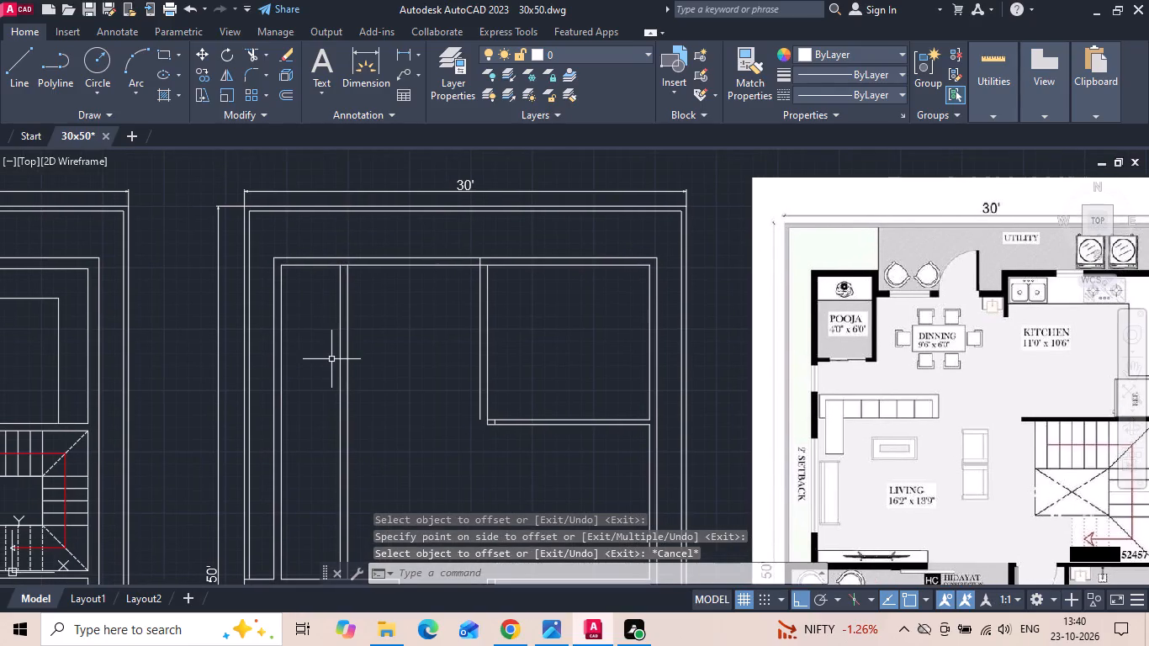
Offset the top wall's inner line 6' down for the pooja's lower wall, and that line 4 inches for thickness.
{"action": "type", "text": "o 6'"}
{"action": "key", "text": "Return"}
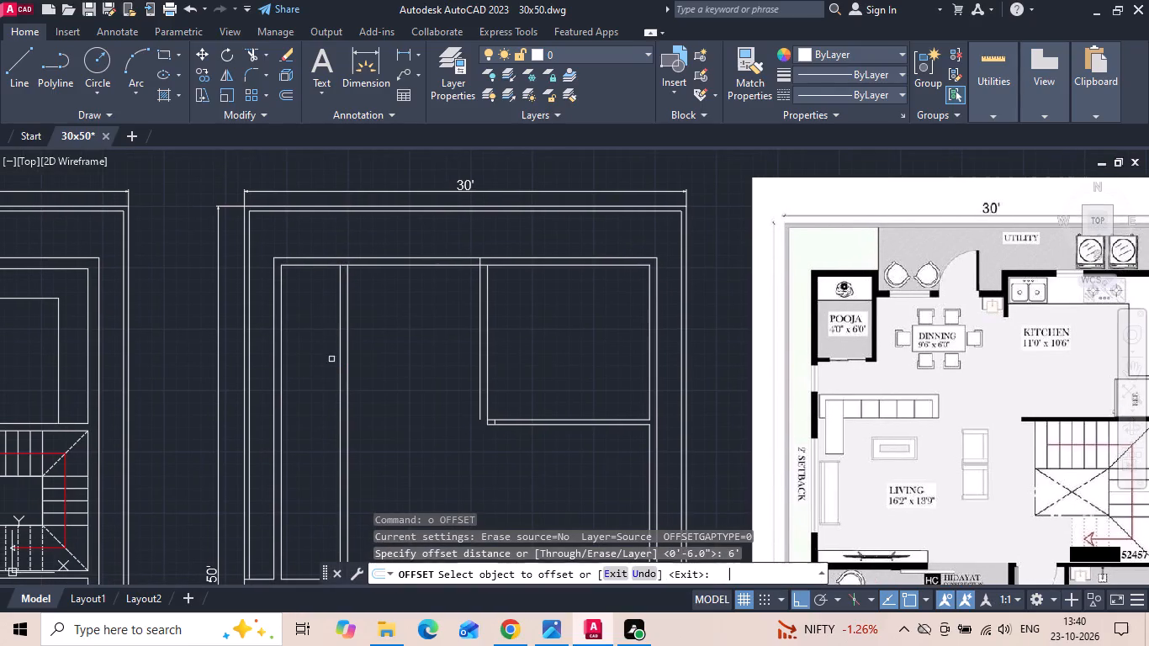
{"action": "left_click", "coordinate": [311, 267]}
{"action": "left_click", "coordinate": [311, 350]}
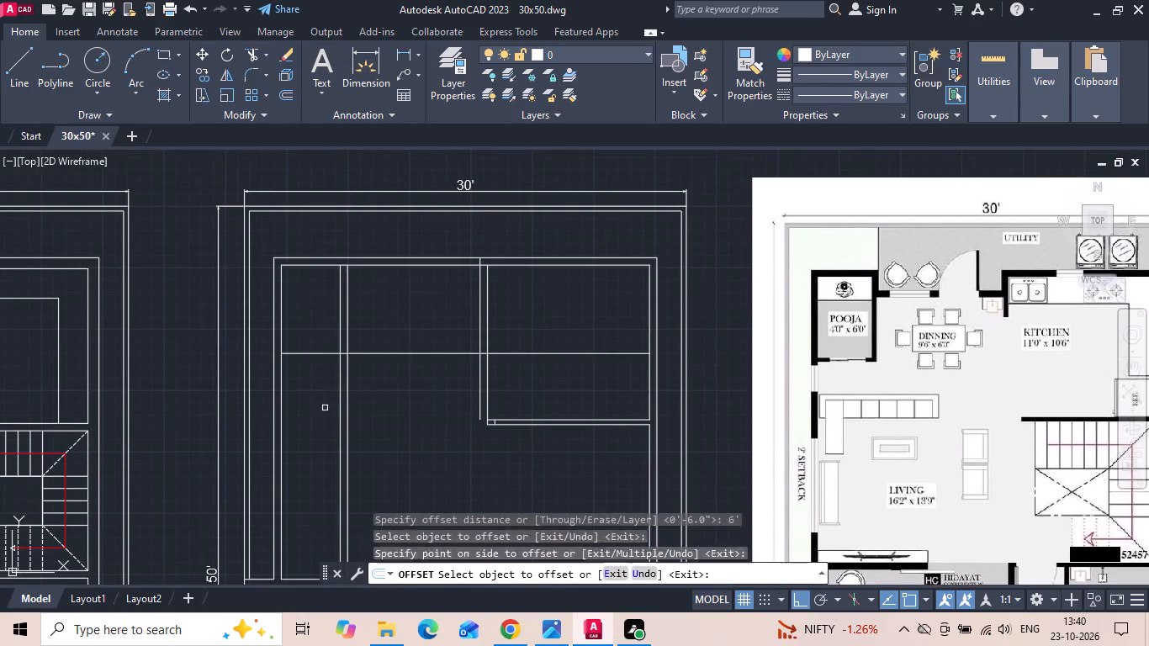
{"action": "key", "text": "Escape"}
{"action": "type", "text": "o"}
{"action": "key", "text": "space"}
{"action": "type", "text": "4"}
{"action": "key", "text": "space"}
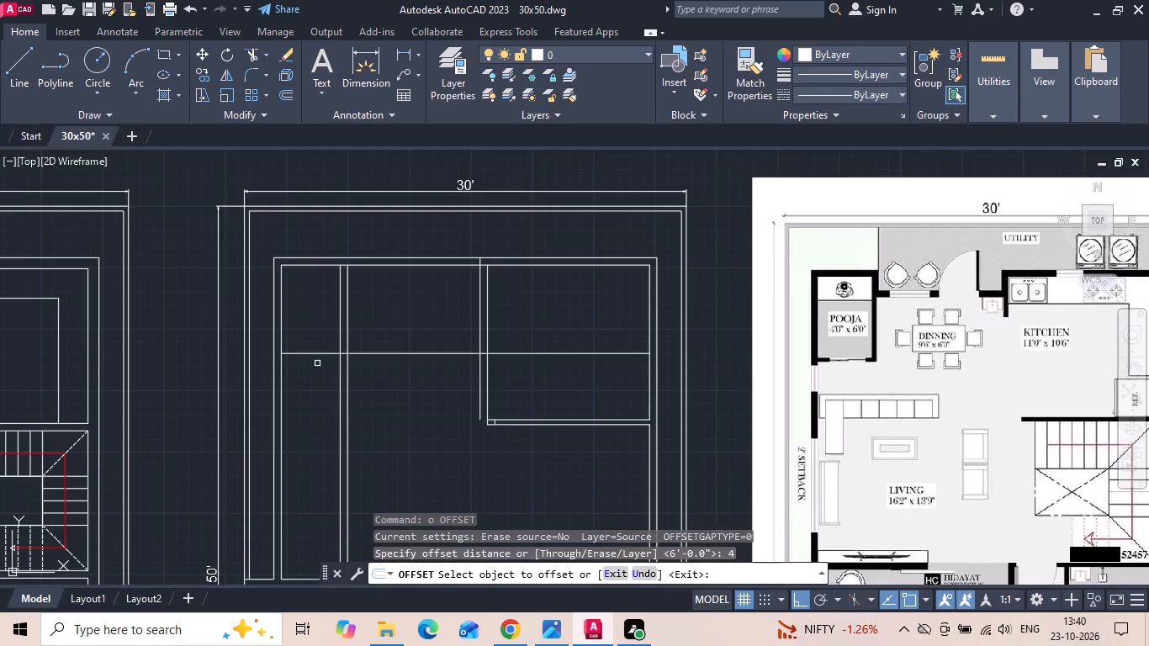
{"action": "left_click", "coordinate": [316, 355]}
{"action": "left_click", "coordinate": [307, 385]}
{"action": "key", "text": "Escape"}
Trim the pooja's side and lower wall lines beyond their shared corner.
{"action": "key", "text": "t"}
{"action": "key", "text": "r"}
{"action": "key", "text": "space"}
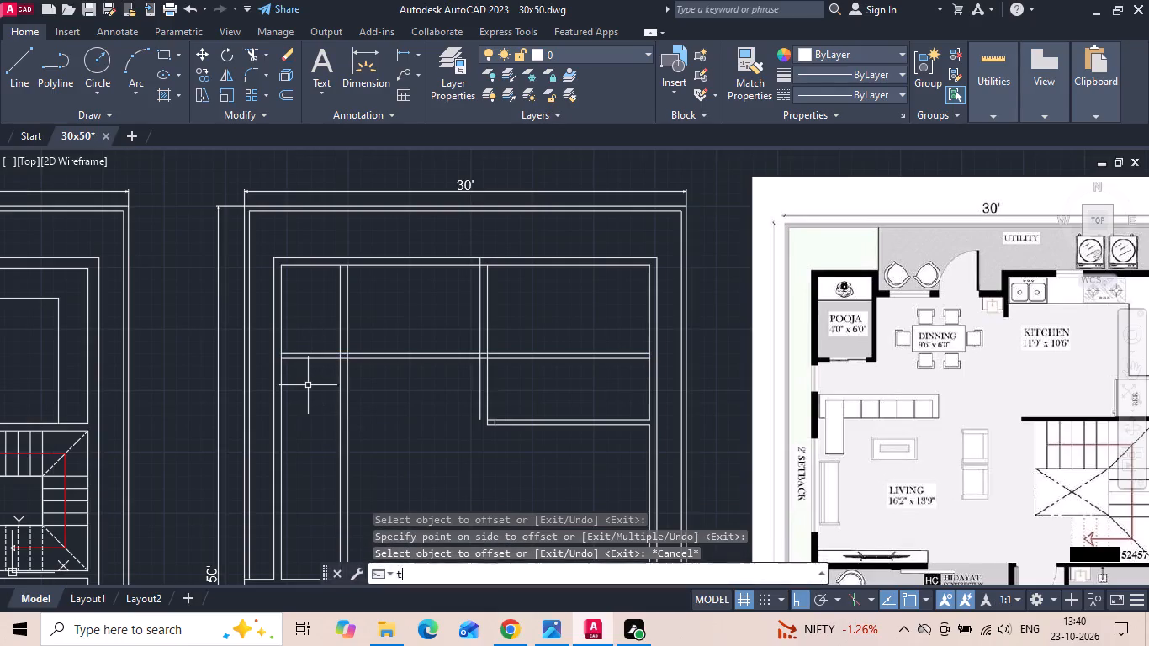
{"action": "left_click_drag", "start_coordinate": [375, 331], "coordinate": [320, 412]}
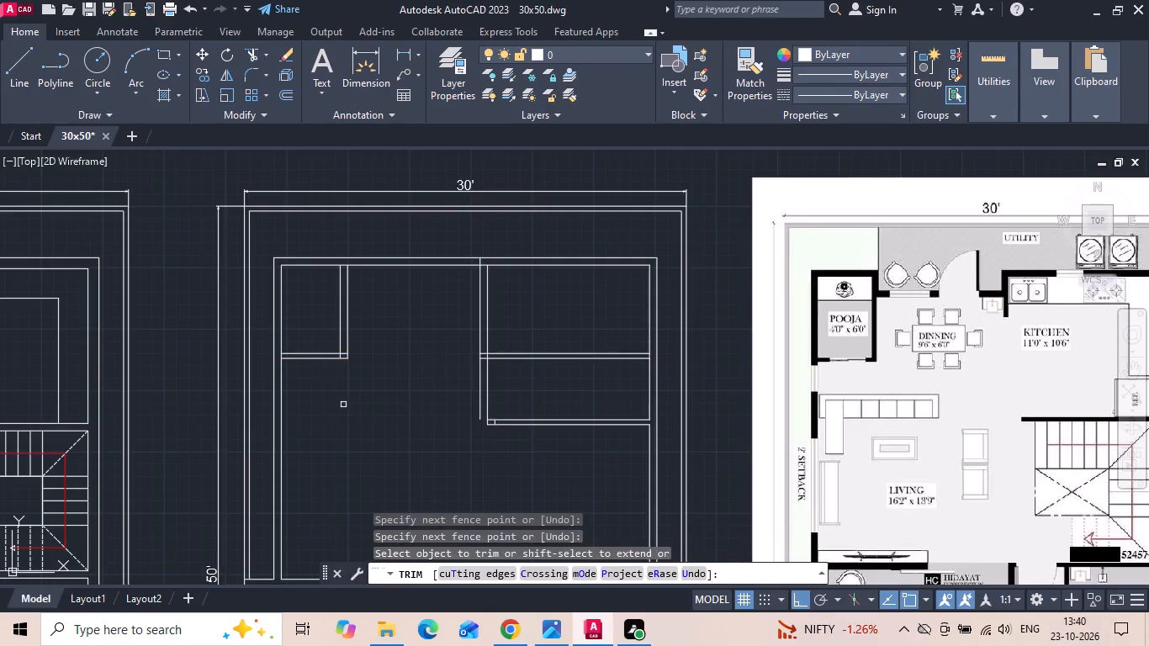
{"action": "key", "text": "Escape"}
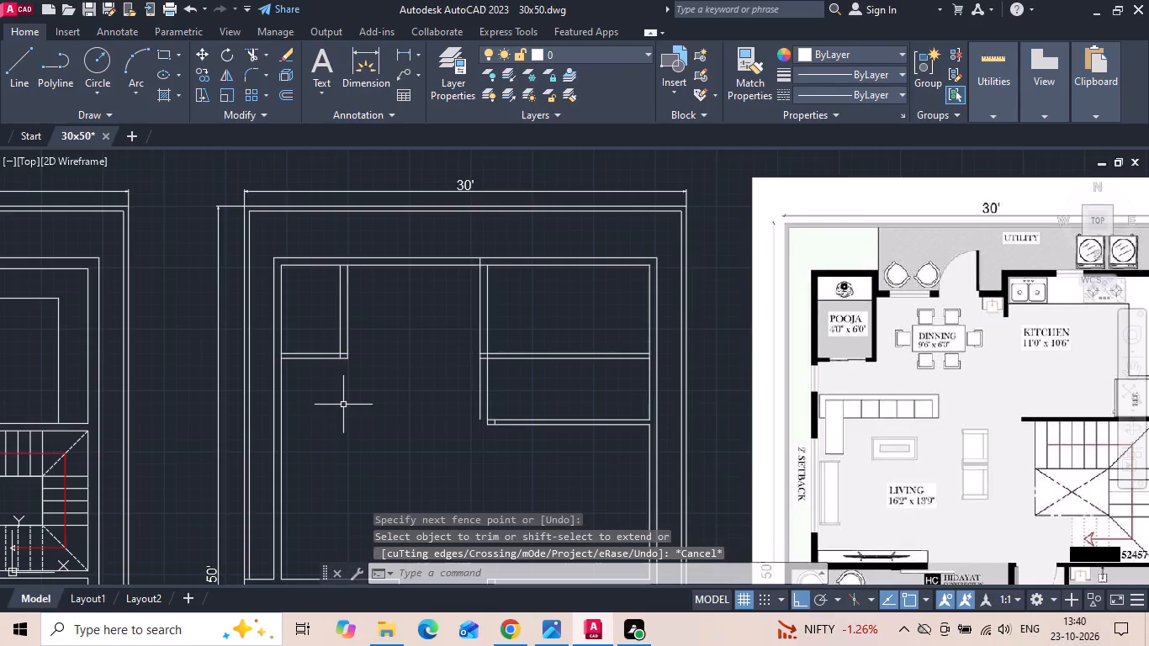
Offset the top wall's inner line 2' down, and offset the resulting line a further 12 inches down.
{"action": "key", "text": "o"}
{"action": "key", "text": "space"}
{"action": "type", "text": "2'"}
{"action": "key", "text": "Return"}
{"action": "middle_click_drag", "start_coordinate": [492, 368], "coordinate": [458, 362]}
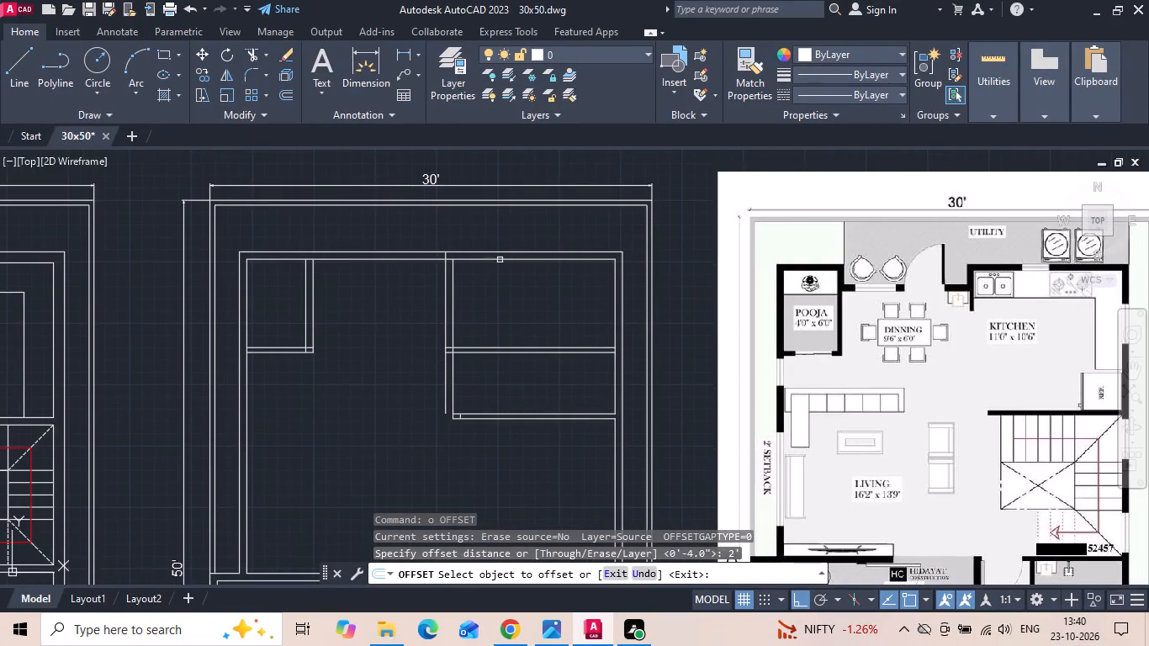
{"action": "left_click", "coordinate": [500, 259]}
{"action": "left_click", "coordinate": [495, 301]}
{"action": "key", "text": "Escape"}
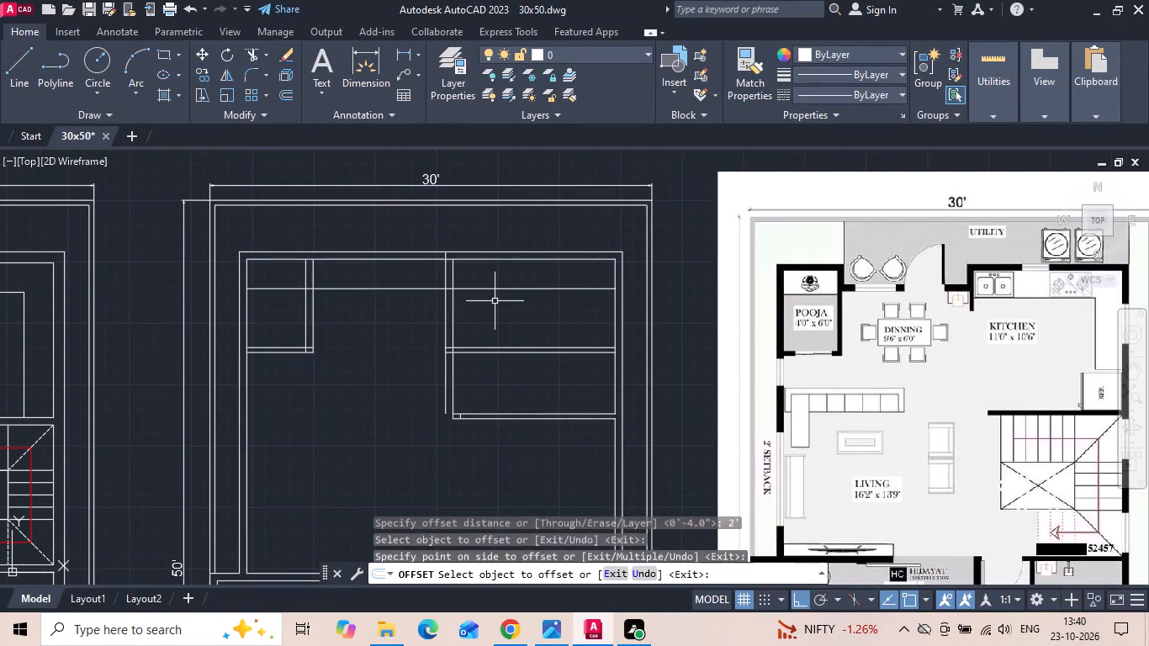
{"action": "type", "text": "o 12"}
{"action": "key", "text": "space"}
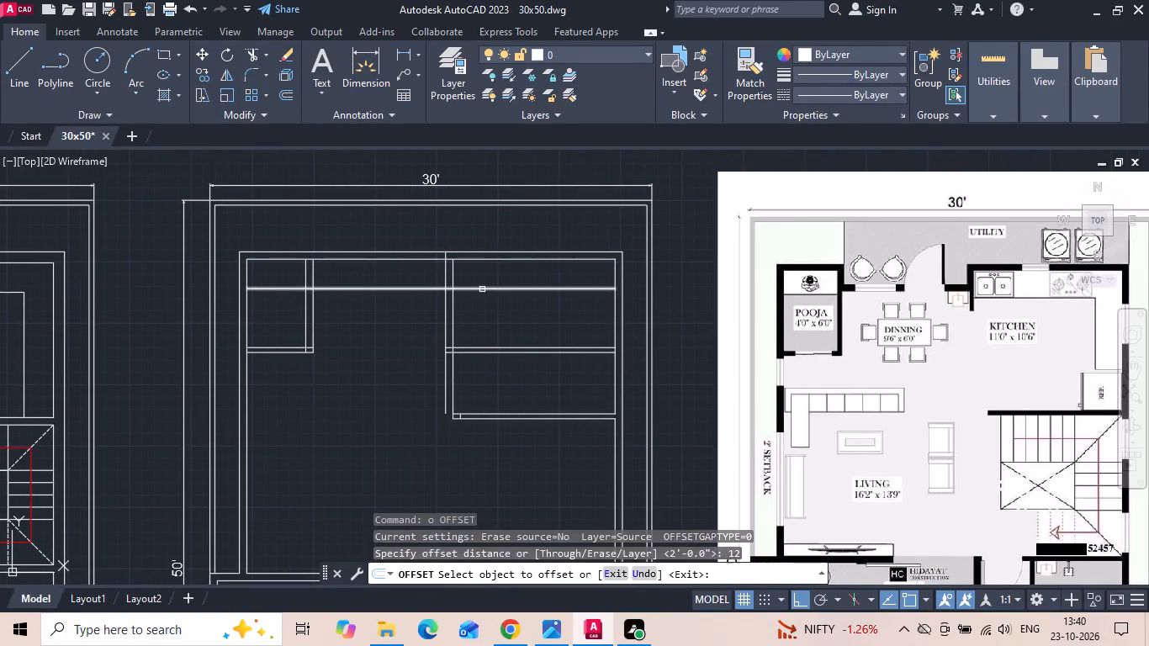
{"action": "left_click_drag", "start_coordinate": [481, 289], "coordinate": [478, 298]}
{"action": "left_click", "coordinate": [474, 313]}
{"action": "key", "text": "Escape"}
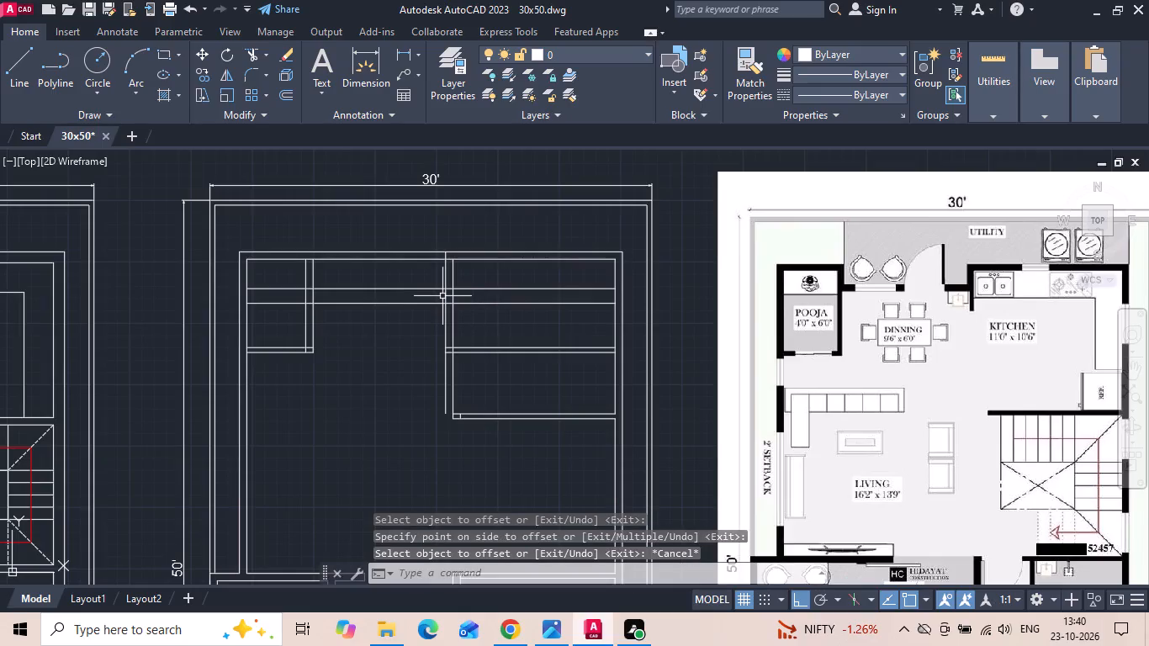
Trim the kitchen's left wall lines below the 12-inch offset line.
{"action": "type", "text": "tr"}
{"action": "key", "text": "space"}
{"action": "scroll", "coordinate": [443, 293], "scroll_direction": "up", "scroll_amount": 1}
{"action": "left_click_drag", "start_coordinate": [438, 342], "coordinate": [473, 340]}
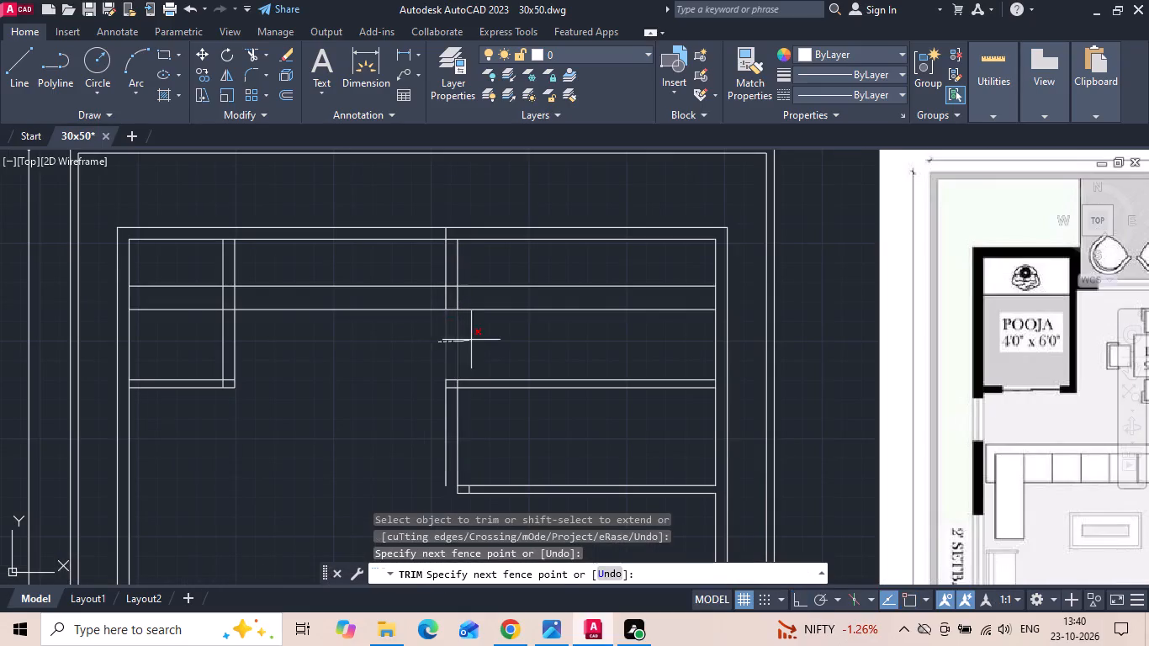
{"action": "left_click_drag", "start_coordinate": [473, 340], "coordinate": [474, 340]}
{"action": "scroll", "coordinate": [476, 338], "scroll_direction": "down", "scroll_amount": 1}
{"action": "key", "text": "Escape"}
Erase the leftover pooja wall offset lines inside the kitchen and the remaining lower pieces of the kitchen's left wall.
{"action": "left_click_drag", "start_coordinate": [493, 342], "coordinate": [475, 356]}
{"action": "left_click", "coordinate": [430, 383]}
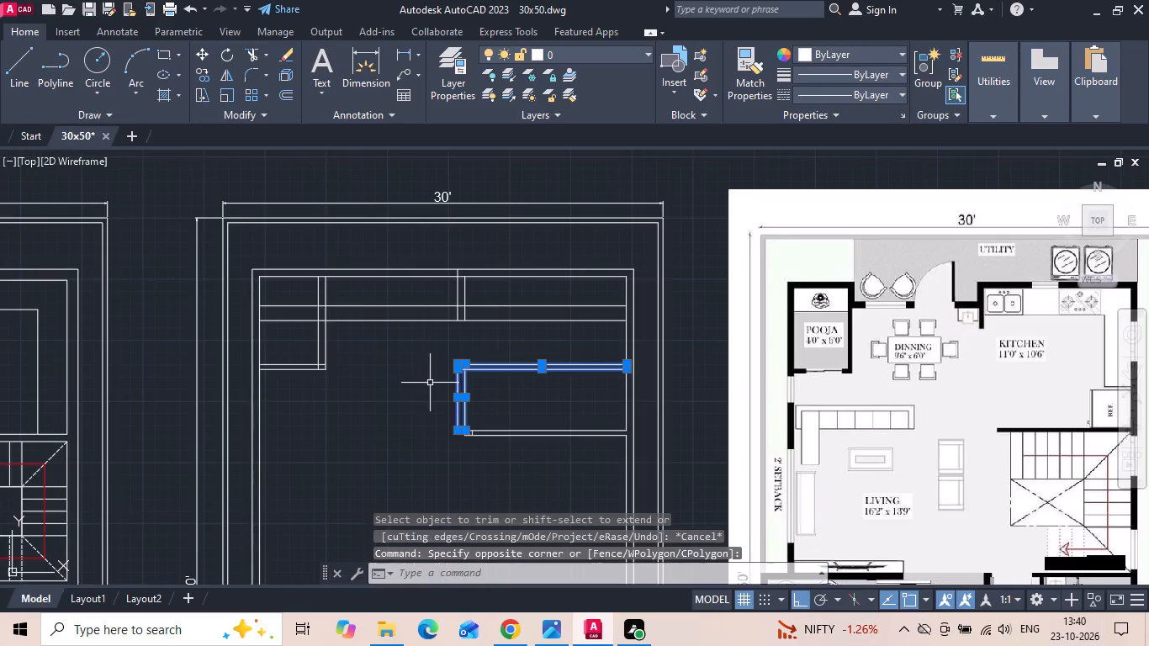
{"action": "key", "text": "Delete"}
Trim the lower offset line inside the kitchen and both offset lines between the pooja and kitchen walls.
{"action": "key", "text": "t"}
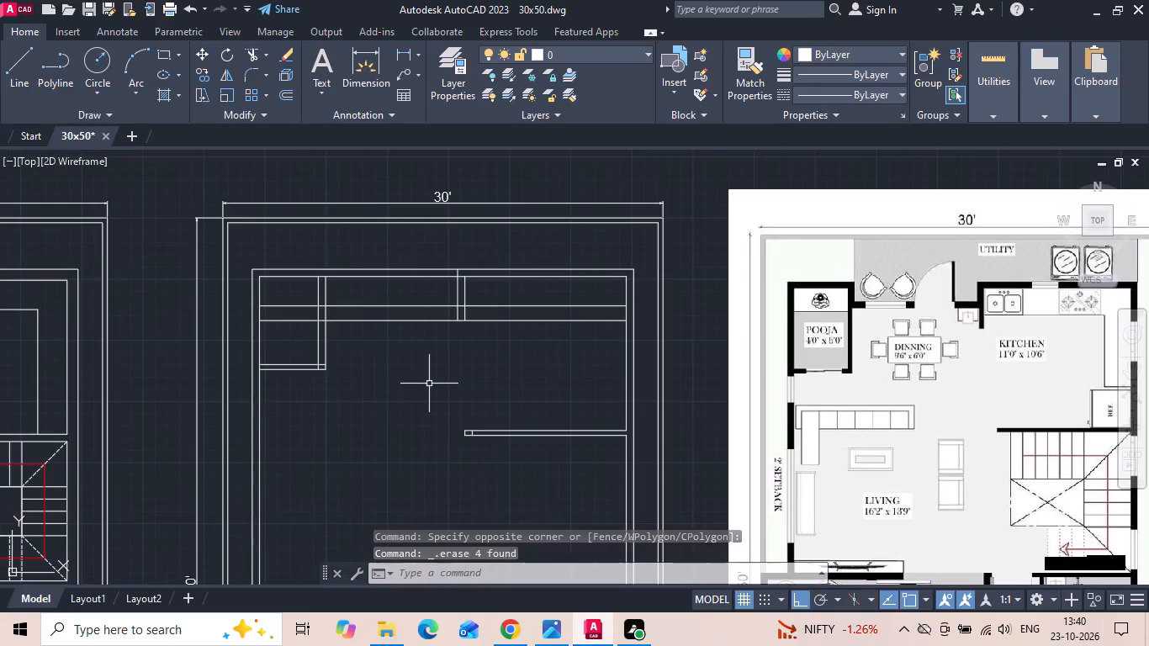
{"action": "key", "text": "r"}
{"action": "key", "text": "space"}
{"action": "left_click", "coordinate": [493, 316]}
{"action": "left_click", "coordinate": [487, 332]}
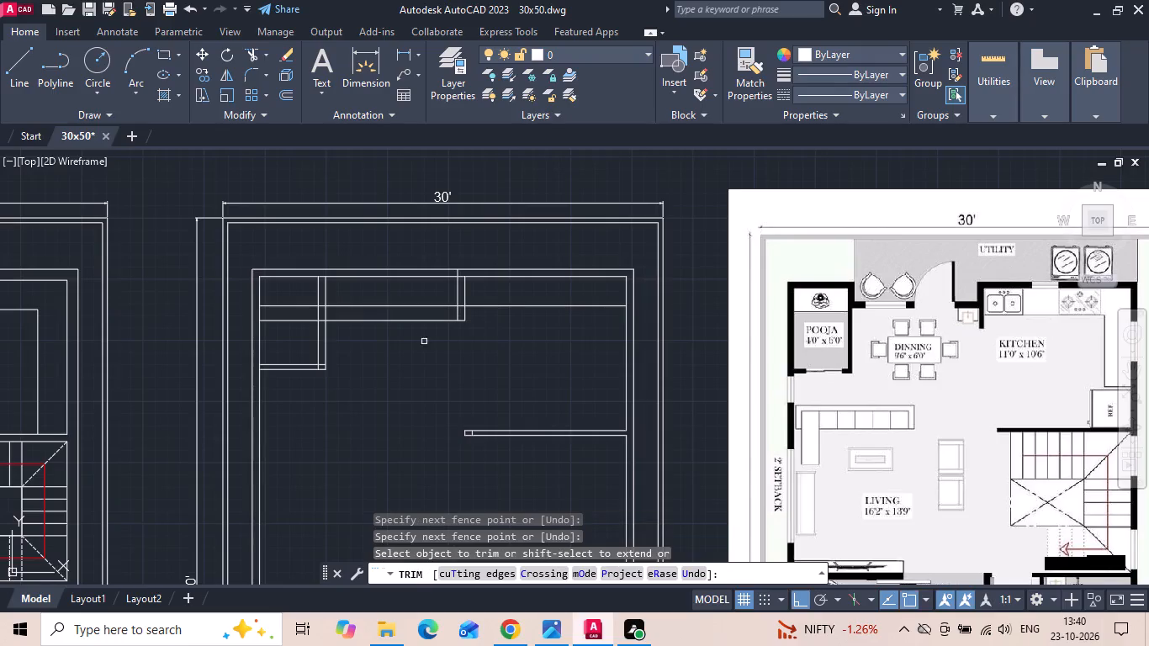
{"action": "left_click_drag", "start_coordinate": [400, 298], "coordinate": [386, 353]}
{"action": "key", "text": "Escape"}
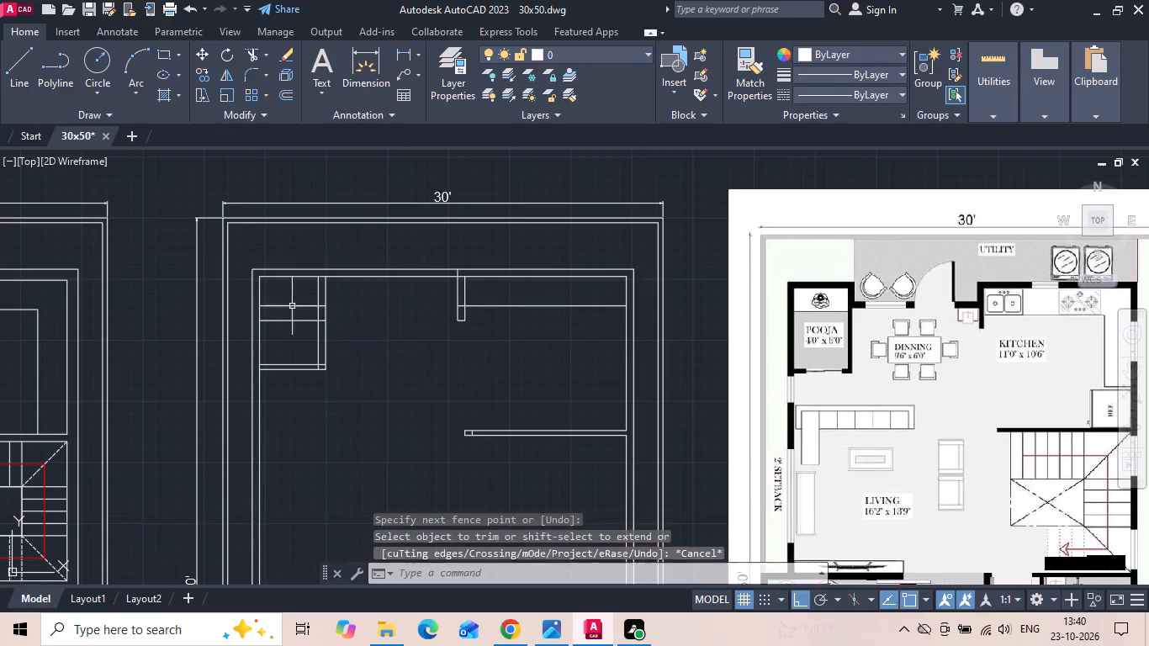
Erase the two leftover horizontal offset lines inside the pooja.
{"action": "left_click_drag", "start_coordinate": [289, 304], "coordinate": [278, 333]}
{"action": "left_click", "coordinate": [277, 337]}
{"action": "left_click", "coordinate": [278, 318]}
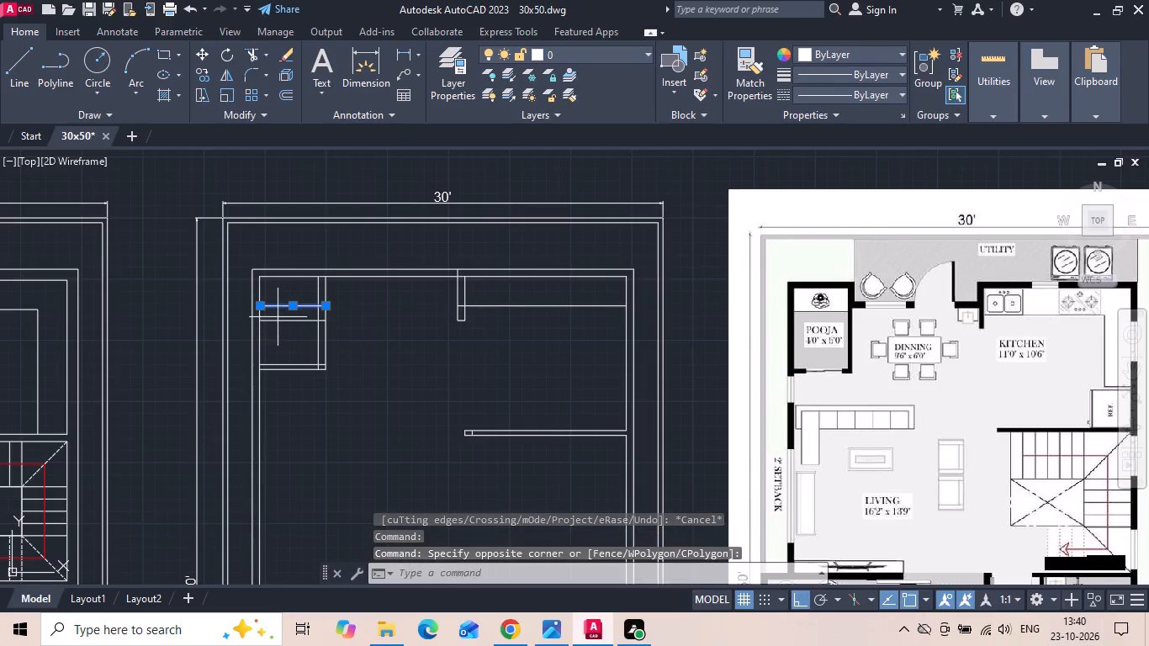
{"action": "left_click", "coordinate": [278, 317]}
{"action": "left_click", "coordinate": [275, 323]}
{"action": "key", "text": "Delete"}
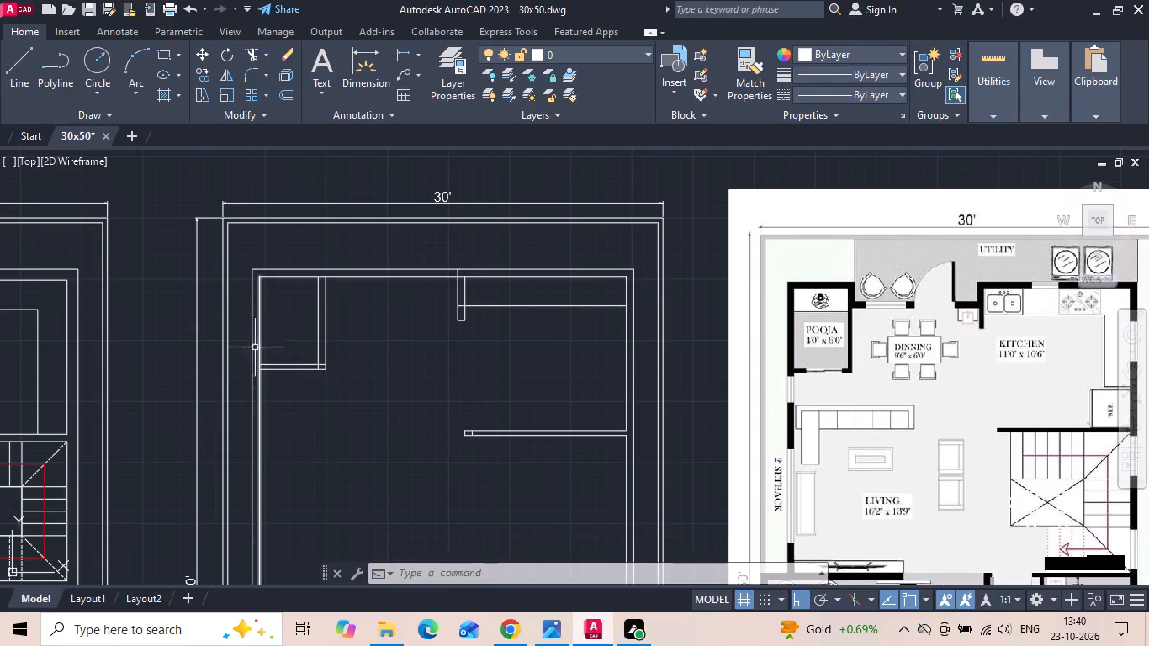
Offset the top wall's inner line 12 inches down.
{"action": "scroll", "coordinate": [271, 290], "scroll_direction": "up", "scroll_amount": 1}
{"action": "key", "text": "o"}
{"action": "key", "text": "space"}
{"action": "key", "text": "1"}
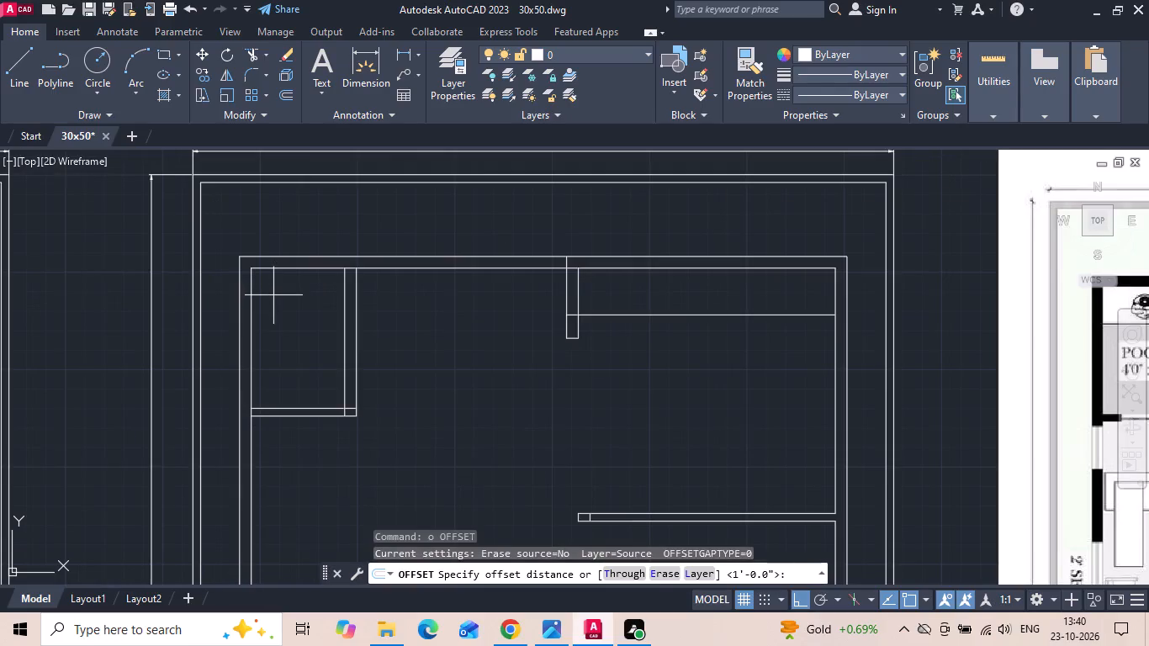
{"action": "type", "text": "2"}
{"action": "key", "text": "space"}
{"action": "left_click_drag", "start_coordinate": [419, 268], "coordinate": [416, 287]}
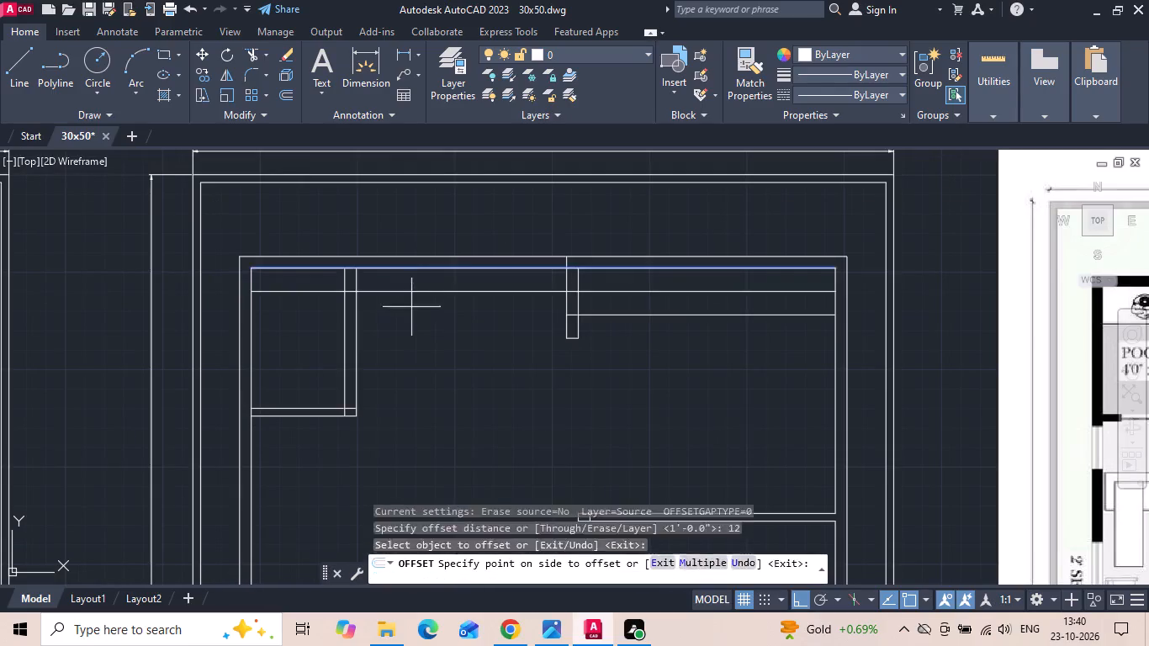
{"action": "left_click", "coordinate": [411, 316]}
{"action": "key", "text": "Escape"}
Offset the new 12-inch line a further 6 inches down to form the dining's top wall.
{"action": "type", "text": "o"}
{"action": "key", "text": "space"}
{"action": "type", "text": "6"}
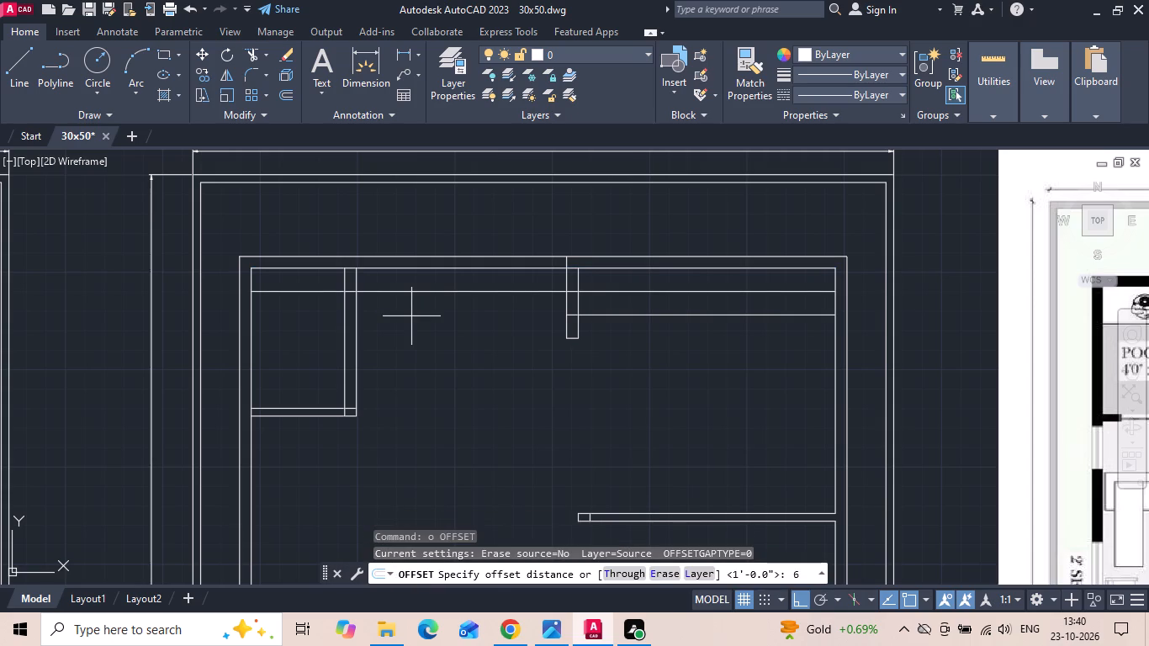
{"action": "key", "text": "space"}
{"action": "left_click_drag", "start_coordinate": [398, 294], "coordinate": [396, 302]}
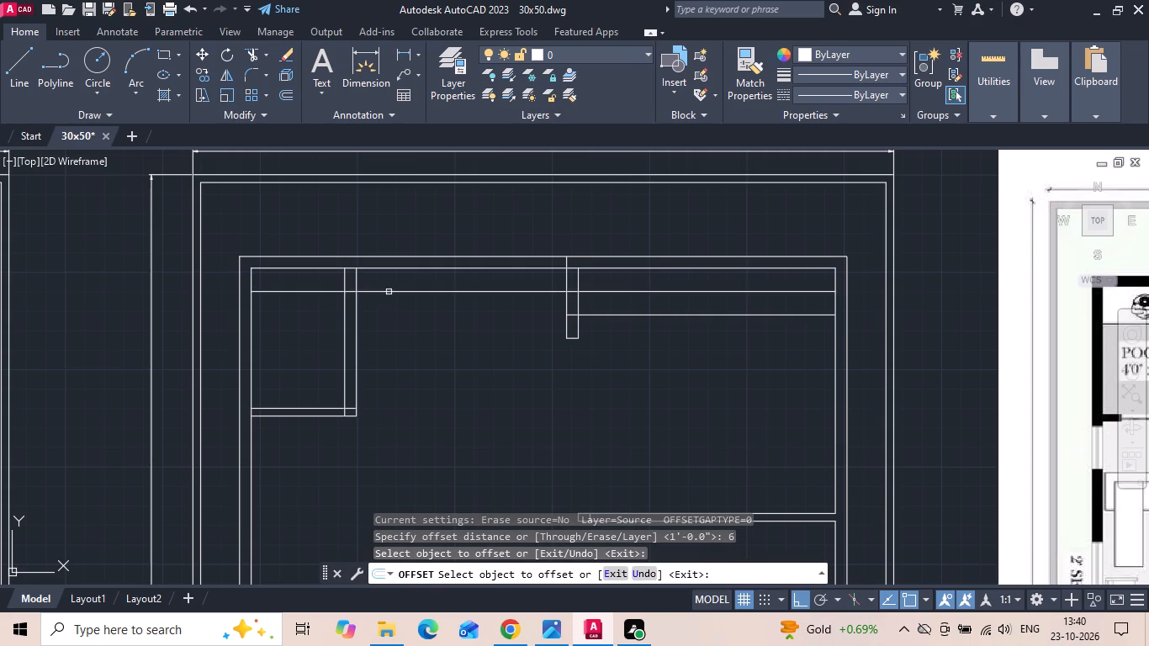
{"action": "left_click_drag", "start_coordinate": [388, 292], "coordinate": [386, 304]}
{"action": "left_click", "coordinate": [384, 320]}
{"action": "key", "text": "Escape"}
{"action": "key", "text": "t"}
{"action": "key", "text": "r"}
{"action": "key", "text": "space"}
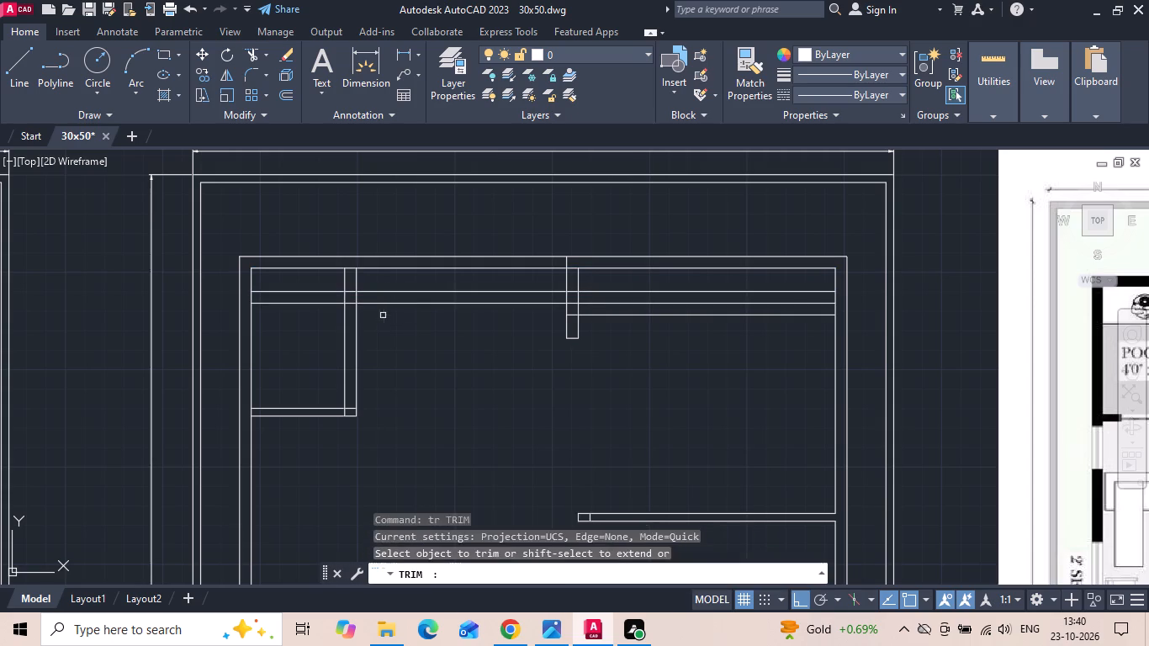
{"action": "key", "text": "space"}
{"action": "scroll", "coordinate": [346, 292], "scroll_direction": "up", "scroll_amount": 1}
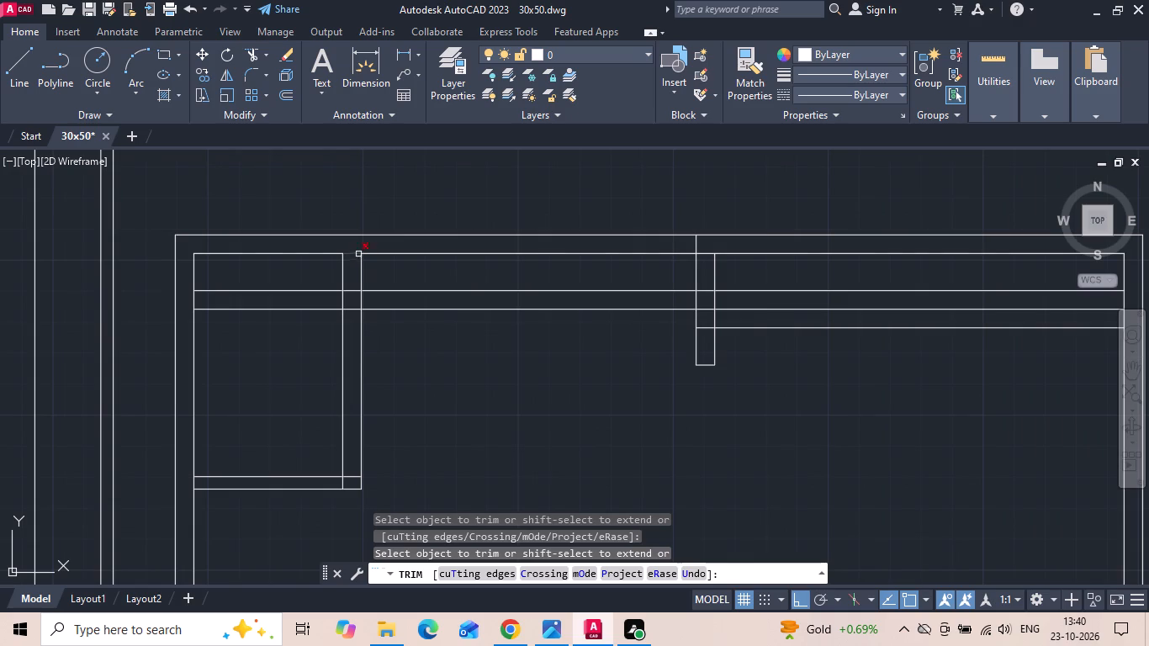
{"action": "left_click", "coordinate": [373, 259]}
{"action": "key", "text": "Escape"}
Extend the outer line of the pooja's right wall up to the top wall's outer line.
{"action": "key", "text": "e"}
{"action": "key", "text": "x"}
{"action": "key", "text": "space"}
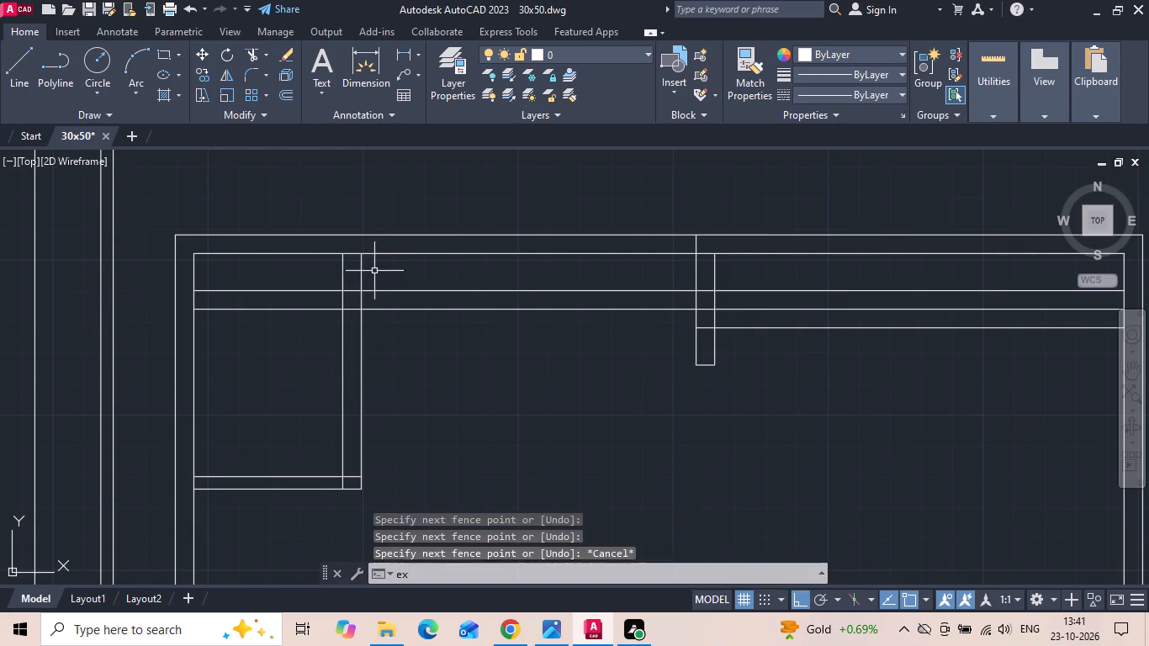
{"action": "left_click", "coordinate": [359, 272]}
{"action": "key", "text": "Escape"}
Trim both original top wall lines between the pooja and the kitchen.
{"action": "key", "text": "t"}
{"action": "key", "text": "r"}
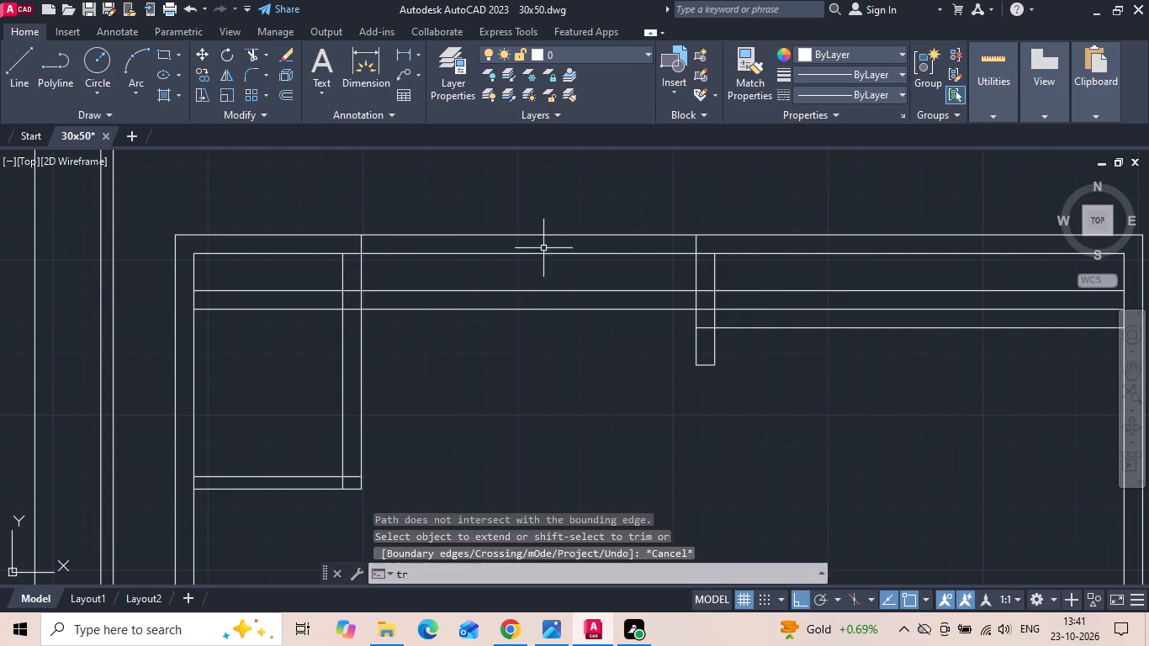
{"action": "key", "text": "space"}
{"action": "left_click_drag", "start_coordinate": [524, 230], "coordinate": [511, 269]}
Trim the dining wall lines inside the kitchen and clear the overlapping pieces where they meet the kitchen's left wall.
{"action": "left_click_drag", "start_coordinate": [749, 285], "coordinate": [750, 312]}
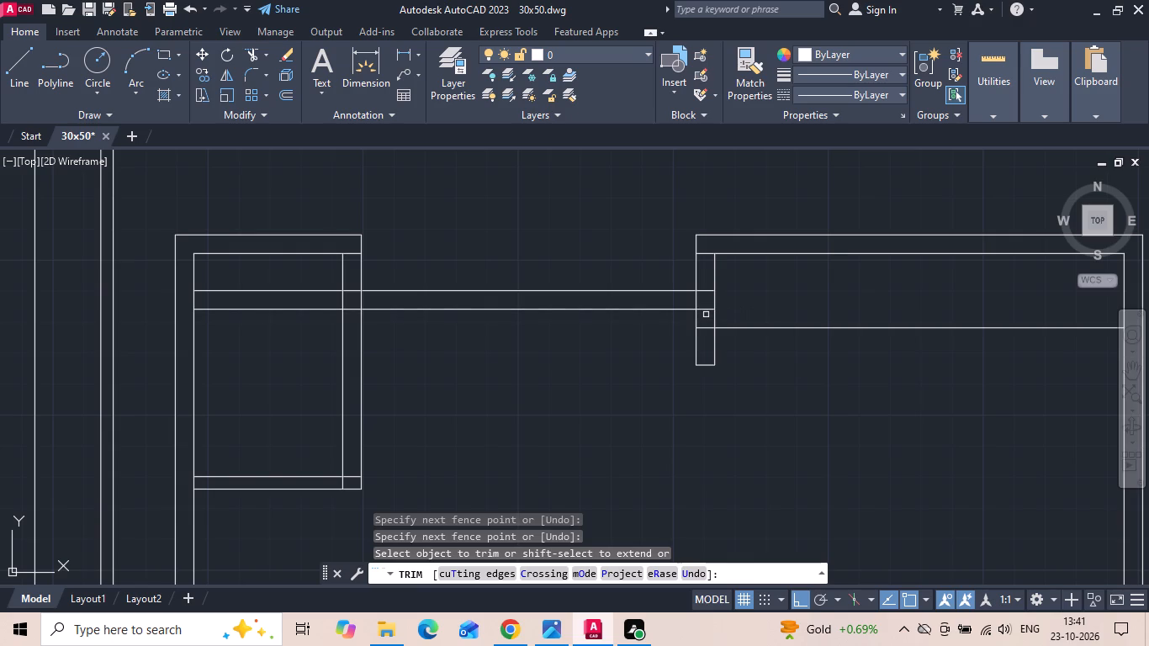
{"action": "left_click", "coordinate": [706, 315]}
{"action": "left_click", "coordinate": [704, 287]}
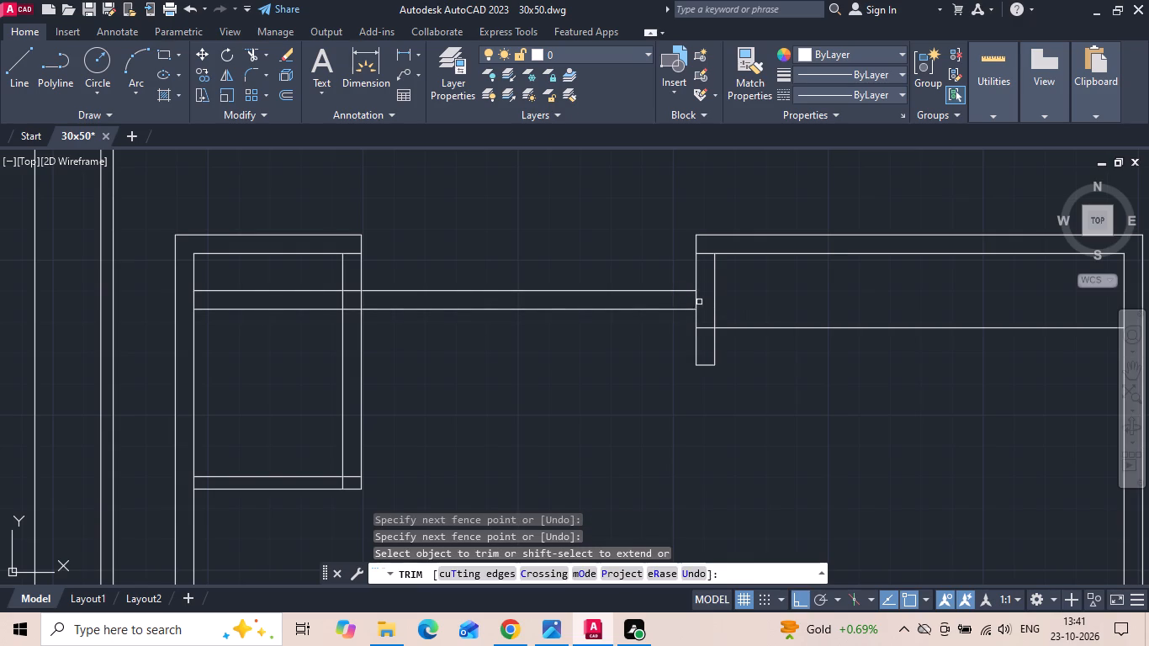
{"action": "left_click", "coordinate": [698, 302]}
{"action": "left_click", "coordinate": [703, 252]}
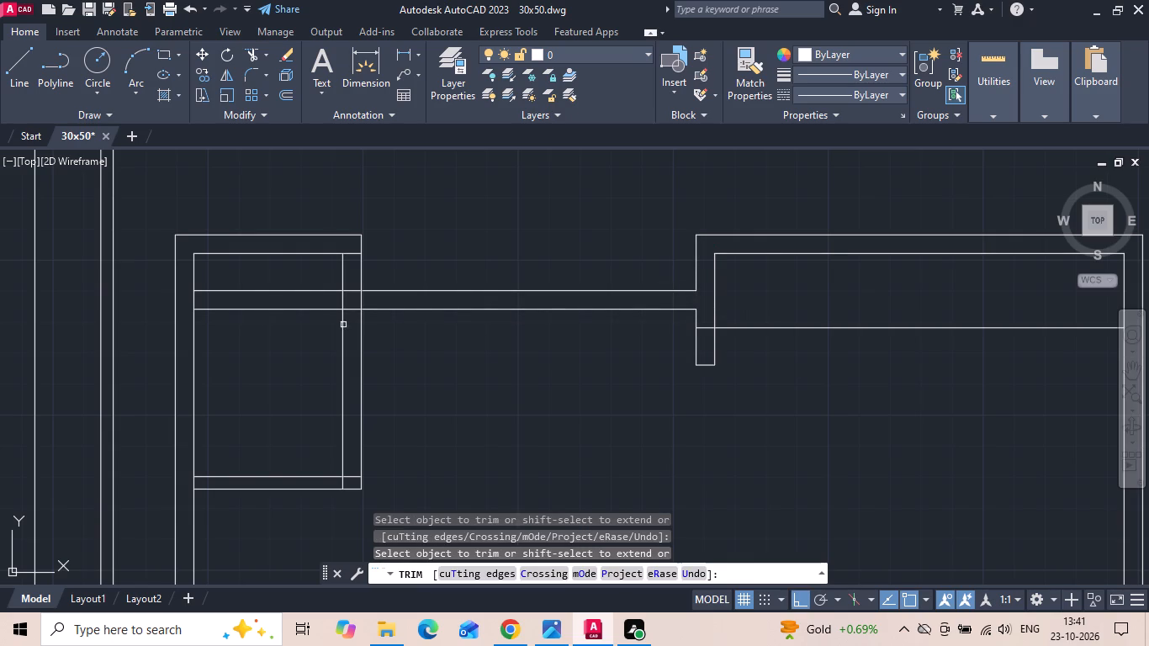
Trim the dining wall lines inside the pooja and clear the overlapping pieces within the pooja's right wall.
{"action": "left_click_drag", "start_coordinate": [321, 291], "coordinate": [313, 350]}
{"action": "left_click_drag", "start_coordinate": [327, 313], "coordinate": [325, 304]}
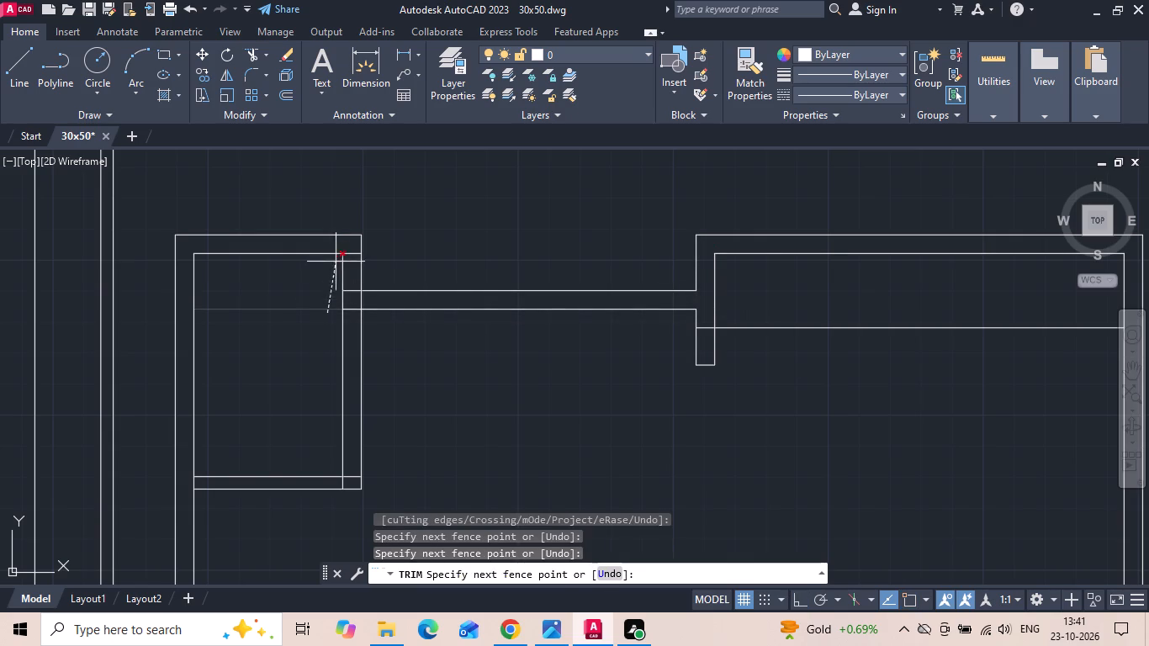
{"action": "left_click", "coordinate": [331, 264]}
{"action": "left_click", "coordinate": [352, 252]}
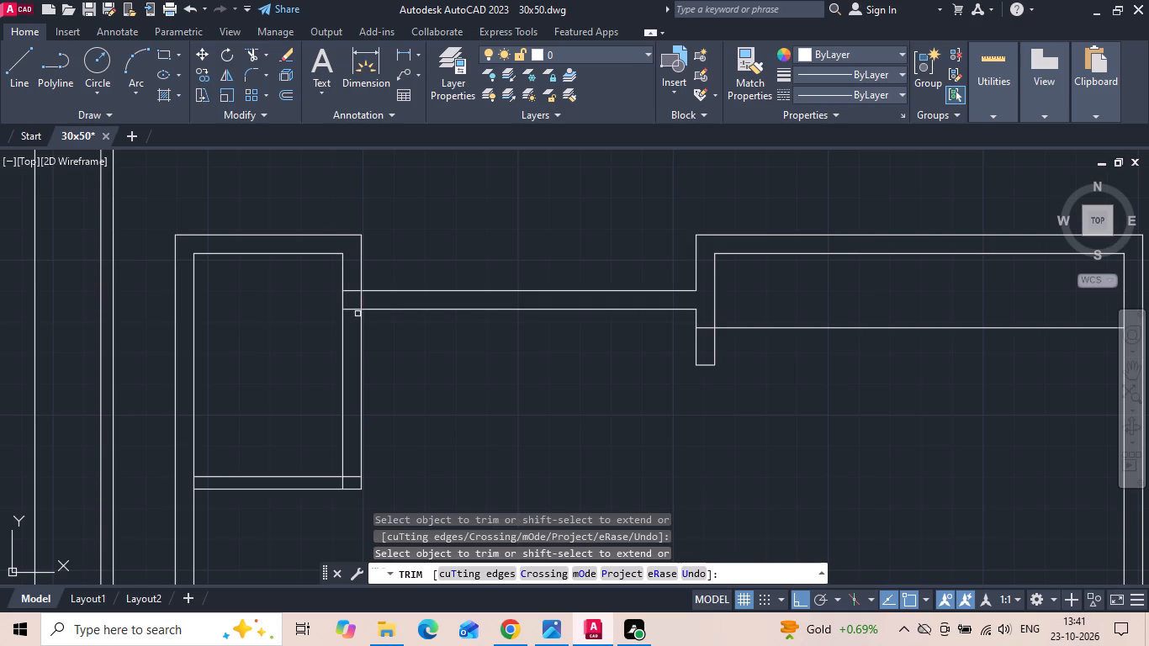
{"action": "left_click", "coordinate": [357, 310]}
{"action": "left_click", "coordinate": [356, 290]}
{"action": "left_click", "coordinate": [360, 298]}
{"action": "scroll", "coordinate": [405, 352], "scroll_direction": "down", "scroll_amount": 2}
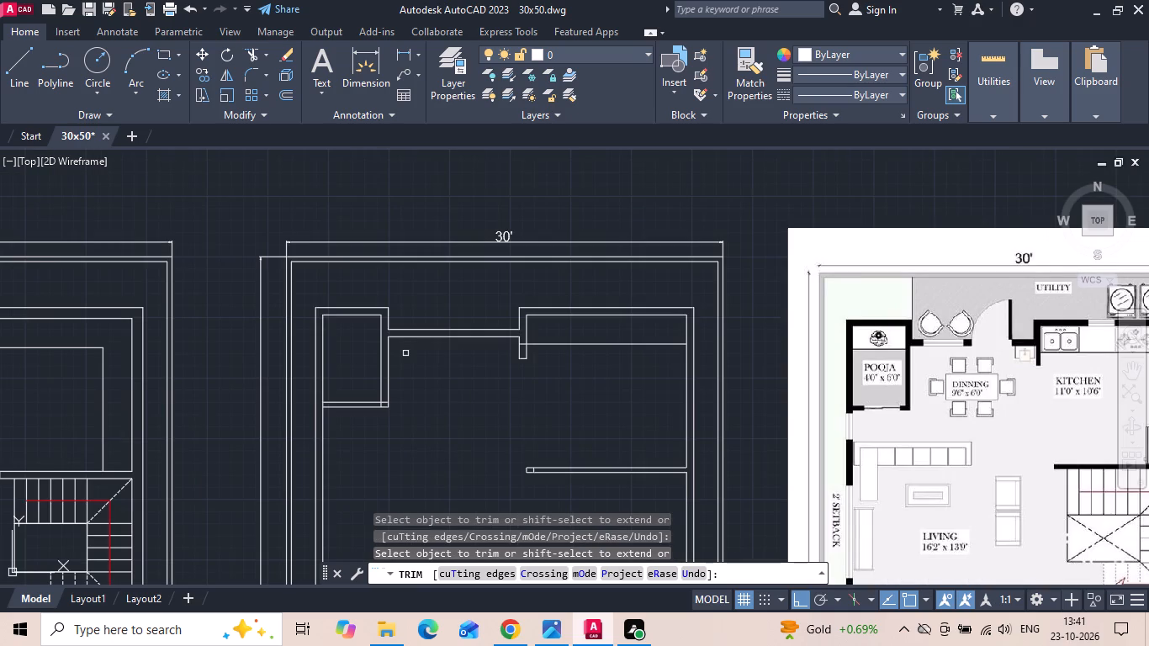
{"action": "key", "text": "Escape"}
Extend the lower line of the dining's top wall to the inner line of the pooja's right wall.
{"action": "scroll", "coordinate": [384, 357], "scroll_direction": "up", "scroll_amount": 1}
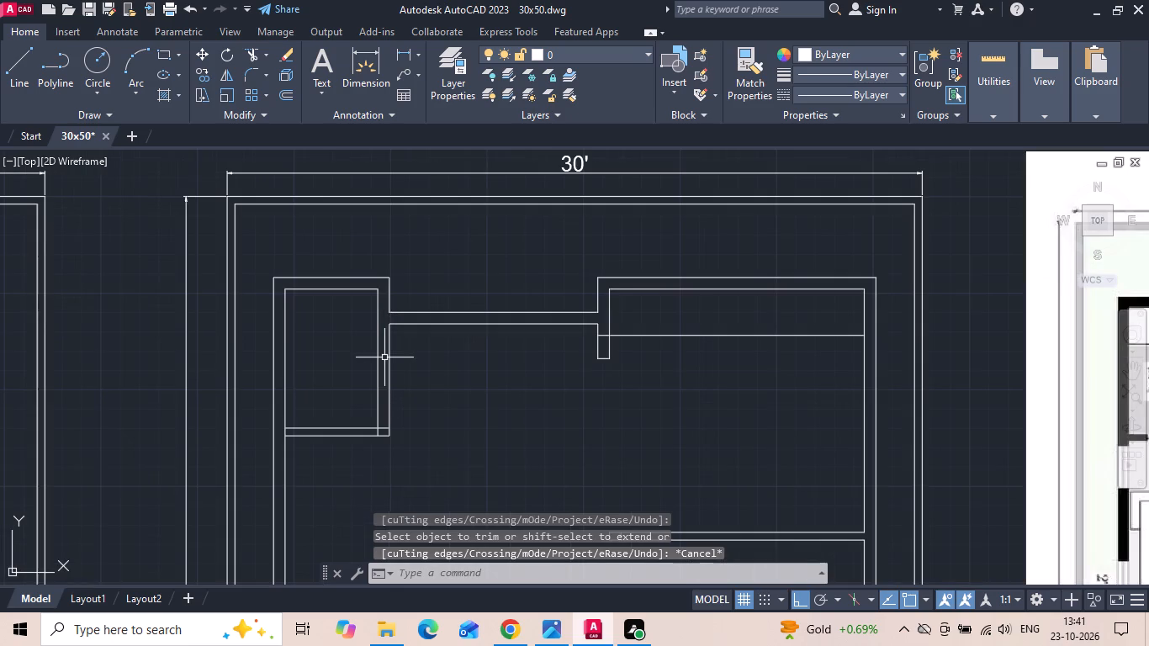
{"action": "type", "text": "ex"}
{"action": "key", "text": "space"}
{"action": "left_click", "coordinate": [394, 324]}
{"action": "key", "text": "Escape"}
Move the outer line of the pooja's right wall, below the dining wall, 2 inches to the left.
{"action": "left_click", "coordinate": [389, 337]}
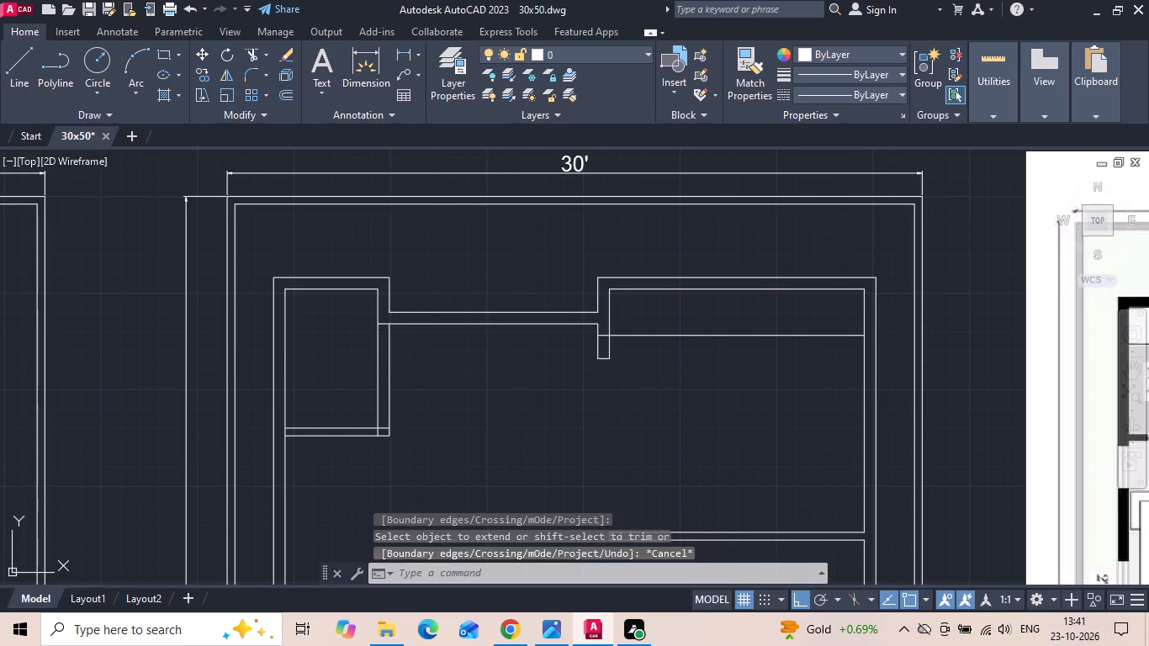
{"action": "right_click", "coordinate": [414, 366]}
{"action": "left_click", "coordinate": [436, 304]}
{"action": "scroll", "coordinate": [396, 403], "scroll_direction": "up", "scroll_amount": 2}
{"action": "left_click_drag", "start_coordinate": [555, 400], "coordinate": [515, 396]}
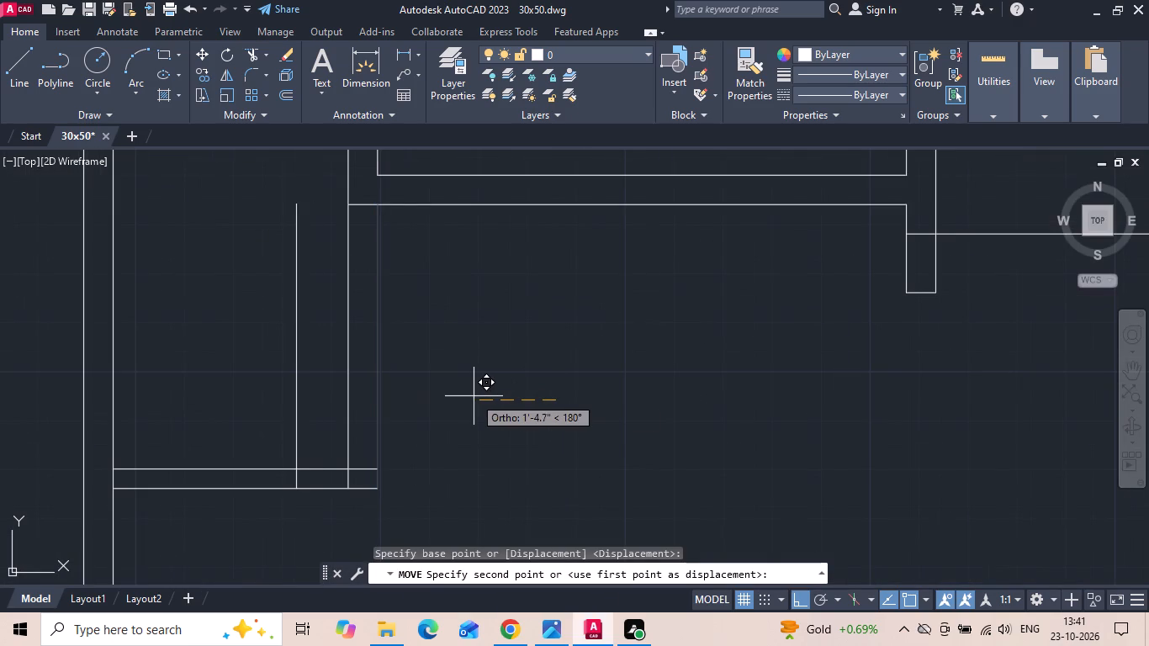
{"action": "type", "text": "2"}
{"action": "key", "text": "space"}
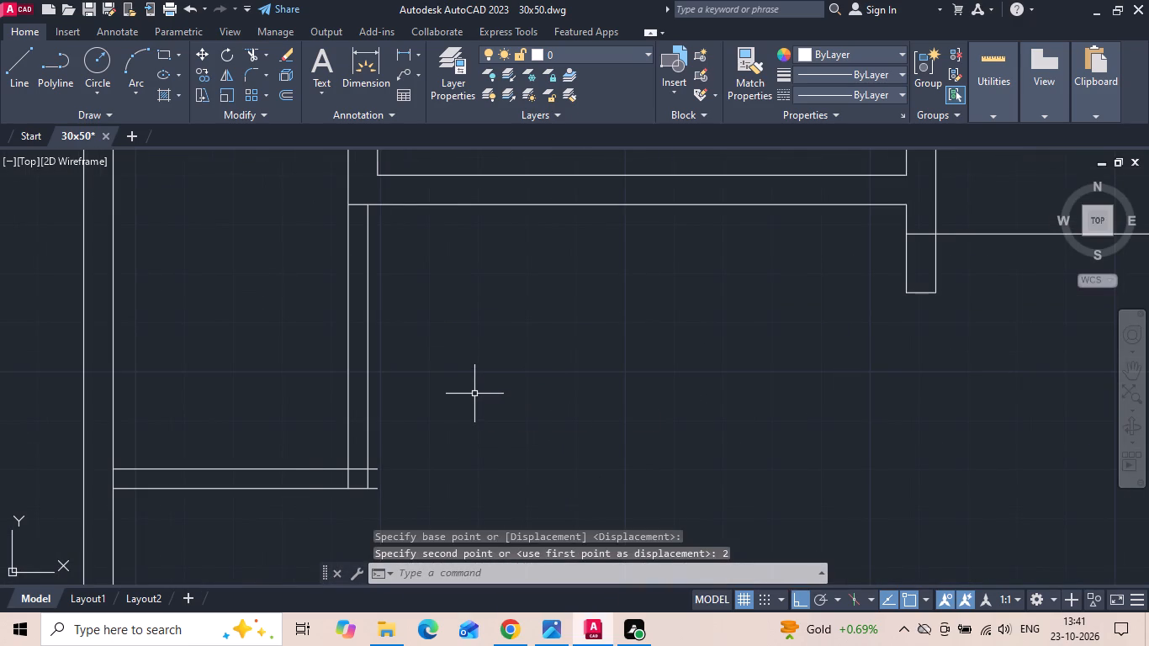
Trim the overlapping line ends at the pooja's lower corner, its junction with the left outer wall, and its dining wall junction.
{"action": "key", "text": "t"}
{"action": "key", "text": "r"}
{"action": "key", "text": "space"}
{"action": "left_click", "coordinate": [360, 467]}
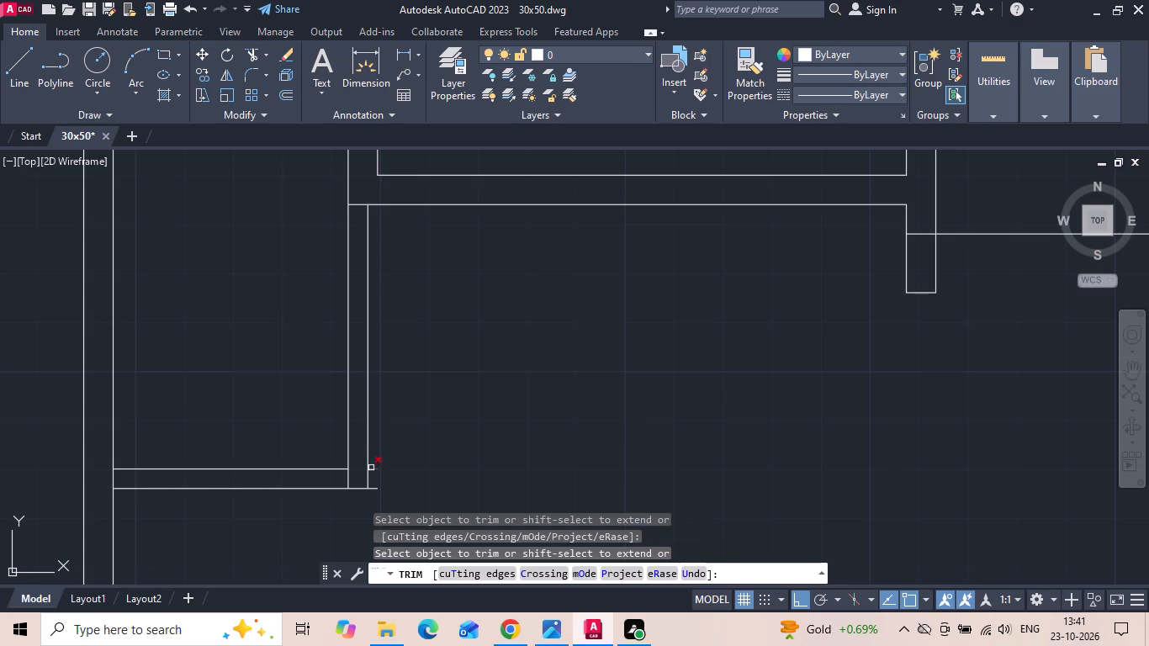
{"action": "left_click", "coordinate": [372, 468]}
{"action": "left_click", "coordinate": [373, 489]}
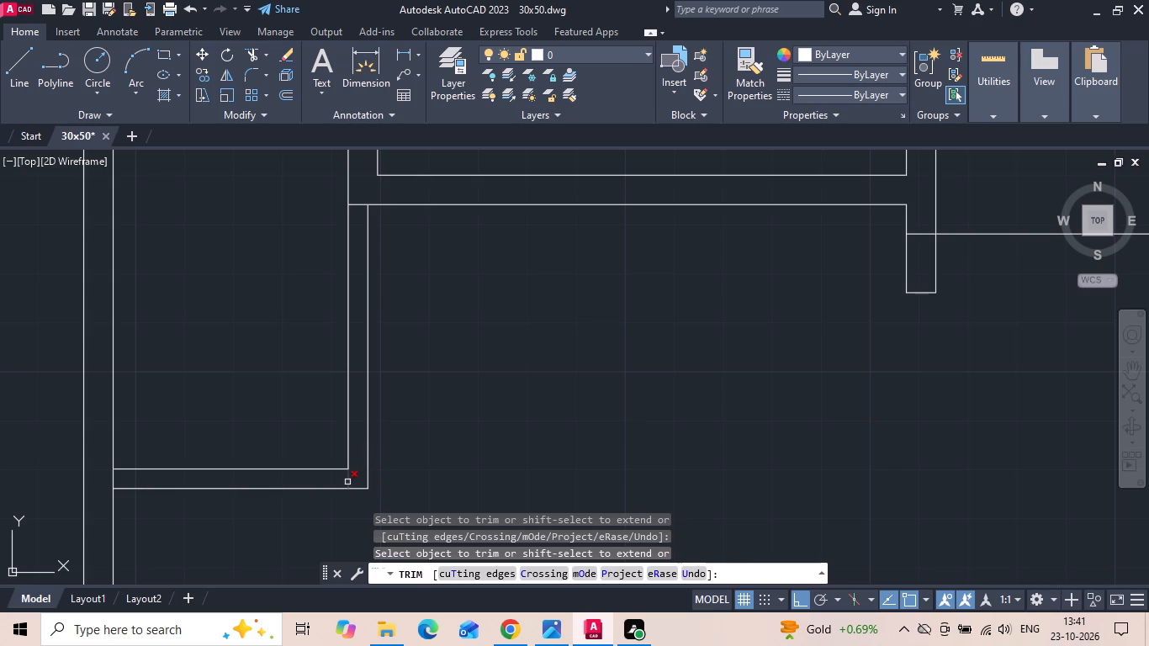
{"action": "left_click", "coordinate": [348, 481]}
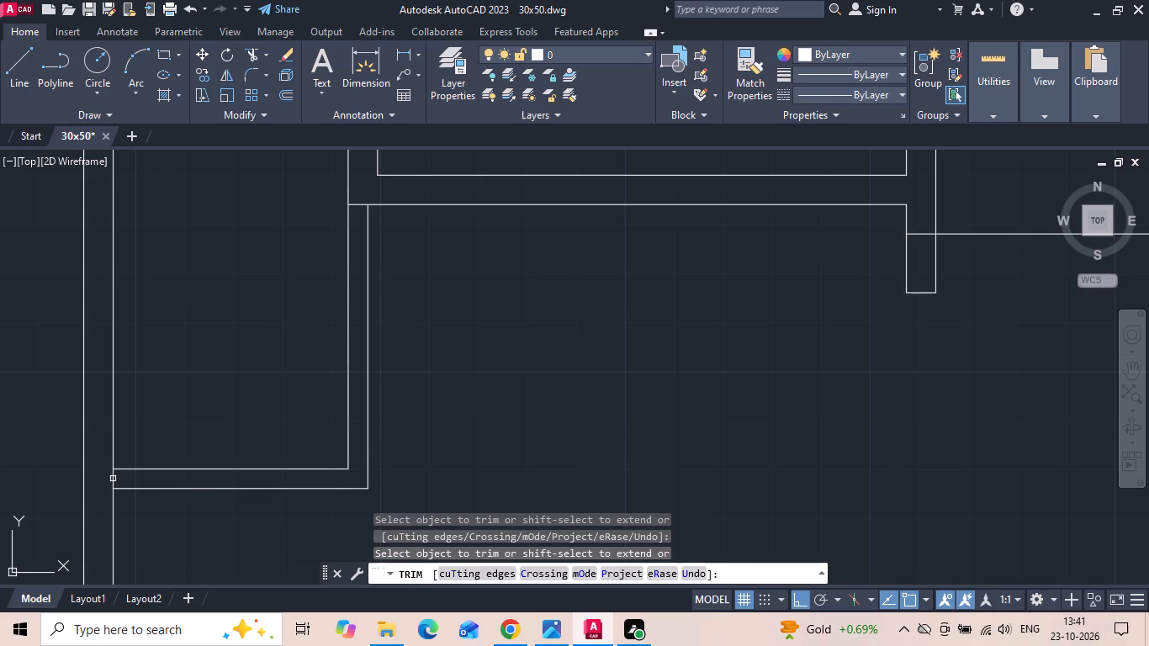
{"action": "left_click", "coordinate": [113, 479]}
{"action": "scroll", "coordinate": [499, 426], "scroll_direction": "down", "scroll_amount": 2}
{"action": "scroll", "coordinate": [451, 357], "scroll_direction": "up", "scroll_amount": 2}
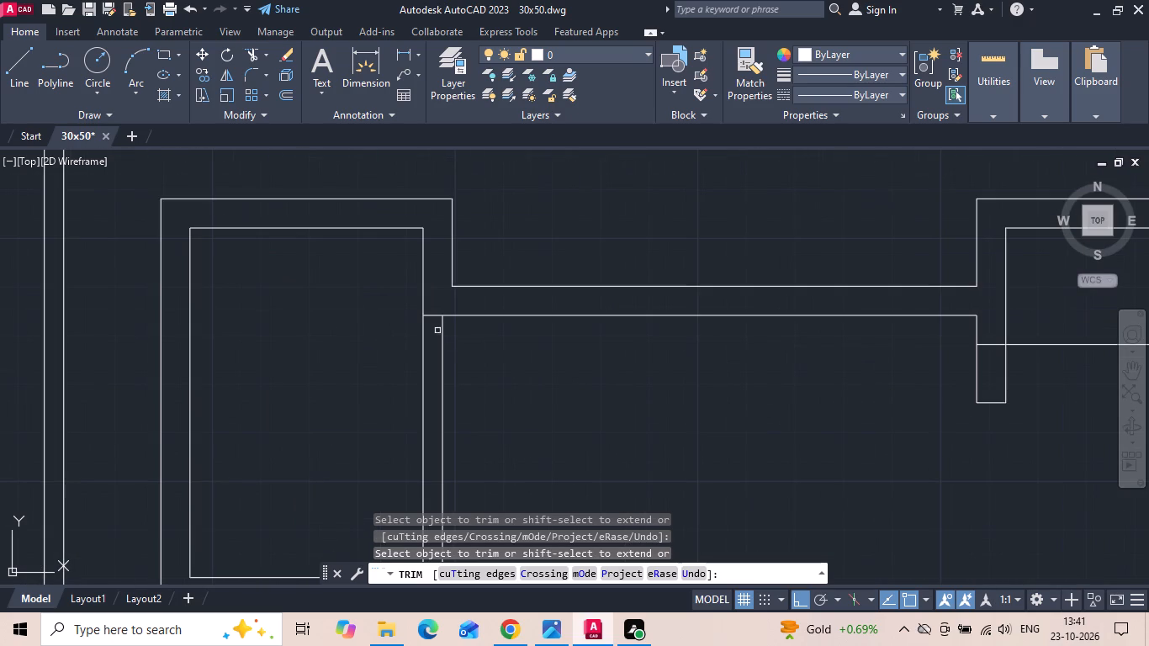
{"action": "left_click", "coordinate": [436, 315]}
{"action": "scroll", "coordinate": [409, 358], "scroll_direction": "down", "scroll_amount": 1}
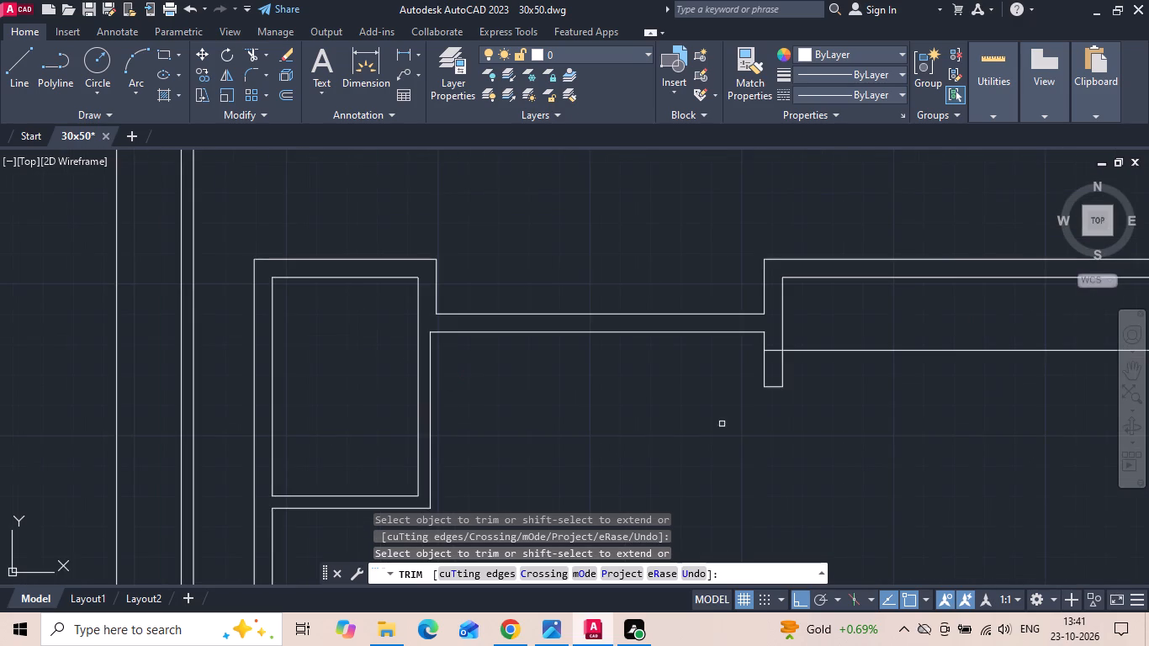
Extend the lower line of the dining's top wall to the inner line of the kitchen's left wall.
{"action": "middle_click_drag", "start_coordinate": [739, 423], "coordinate": [394, 419]}
{"action": "scroll", "coordinate": [351, 422], "scroll_direction": "down", "scroll_amount": 2}
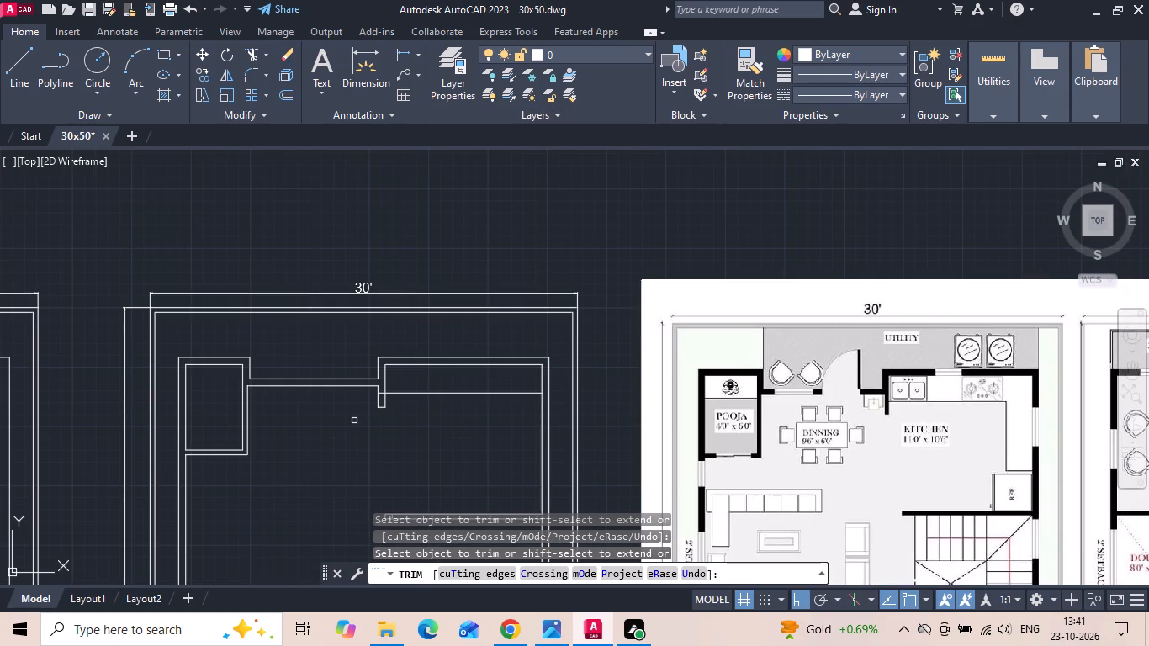
{"action": "scroll", "coordinate": [373, 380], "scroll_direction": "up", "scroll_amount": 5}
{"action": "key", "text": "Escape"}
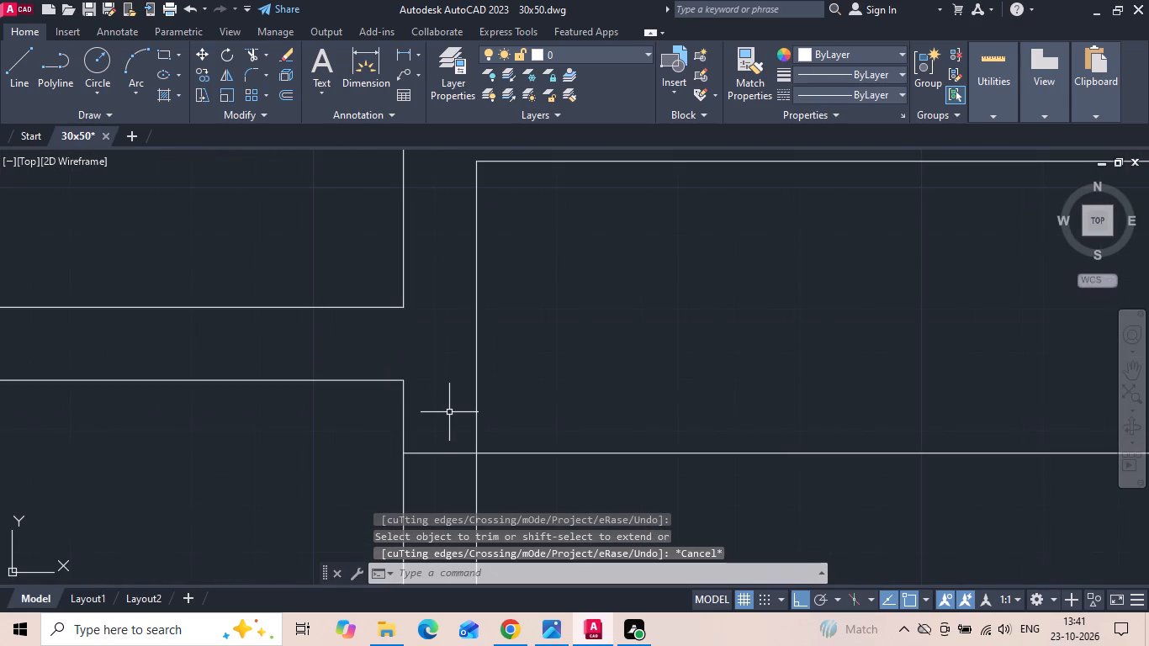
{"action": "key", "text": "e"}
{"action": "key", "text": "x"}
{"action": "key", "text": "space"}
{"action": "left_click_drag", "start_coordinate": [379, 379], "coordinate": [371, 391]}
{"action": "key", "text": "Escape"}
Move the dining-side line of the kitchen's left wall stub 2 inches to the right.
{"action": "left_click_drag", "start_coordinate": [449, 411], "coordinate": [354, 432]}
{"action": "left_click", "coordinate": [335, 432]}
{"action": "right_click", "coordinate": [333, 432]}
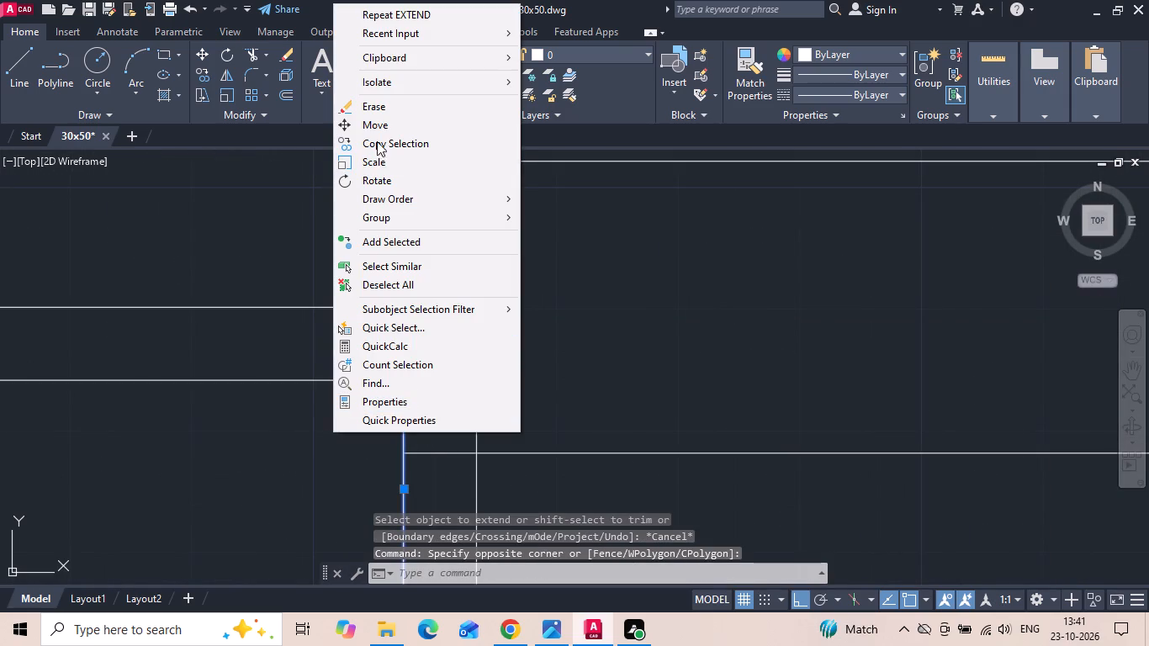
{"action": "left_click", "coordinate": [381, 131]}
{"action": "left_click_drag", "start_coordinate": [638, 302], "coordinate": [667, 305]}
{"action": "type", "text": "2"}
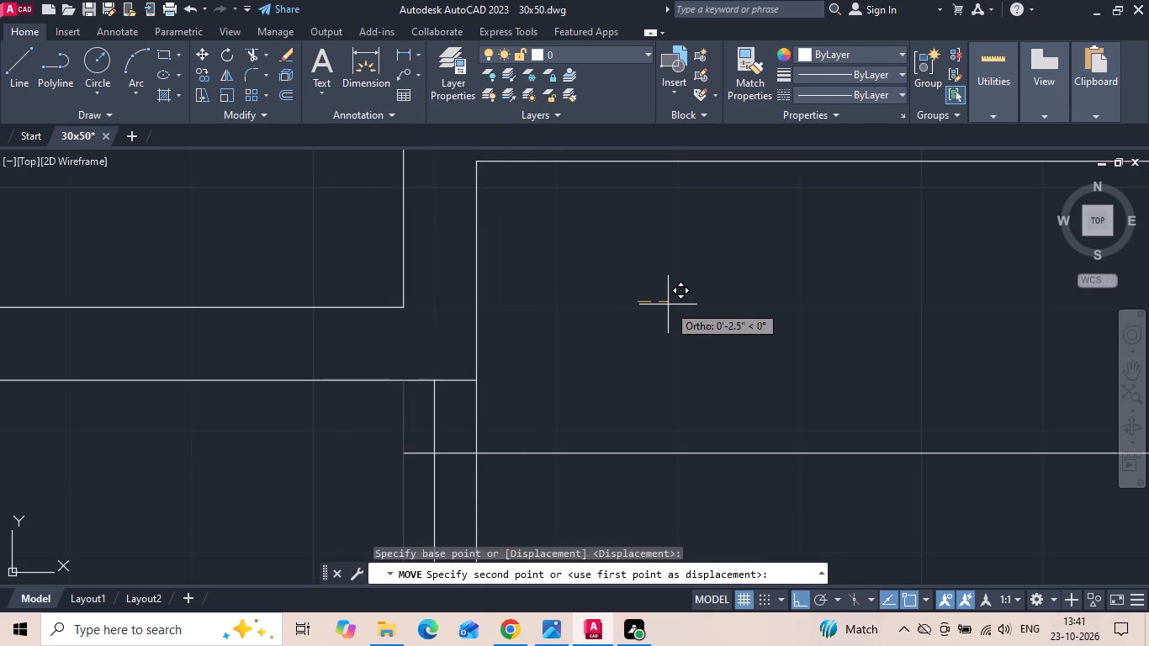
{"action": "key", "text": "space"}
{"action": "scroll", "coordinate": [577, 290], "scroll_direction": "down", "scroll_amount": 4}
{"action": "scroll", "coordinate": [580, 388], "scroll_direction": "down", "scroll_amount": 1}
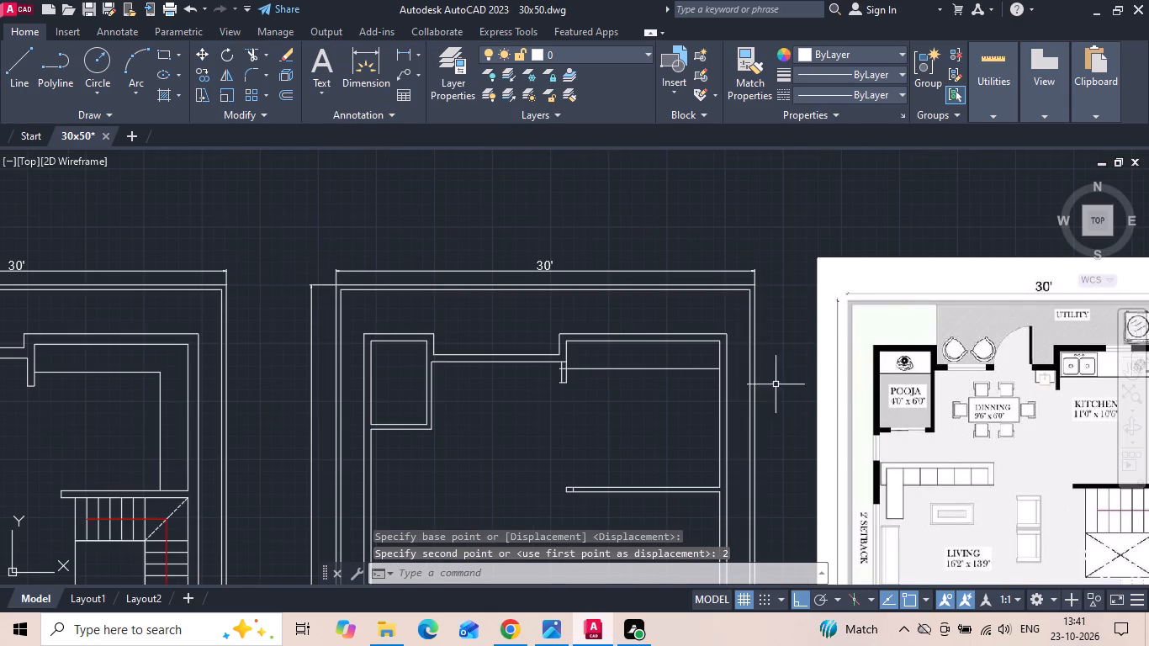
Trim the line ends overshooting and crossing the kitchen's left wall stub and the wall line closing its top.
{"action": "scroll", "coordinate": [1075, 366], "scroll_direction": "up", "scroll_amount": 2}
{"action": "scroll", "coordinate": [1020, 375], "scroll_direction": "down", "scroll_amount": 1}
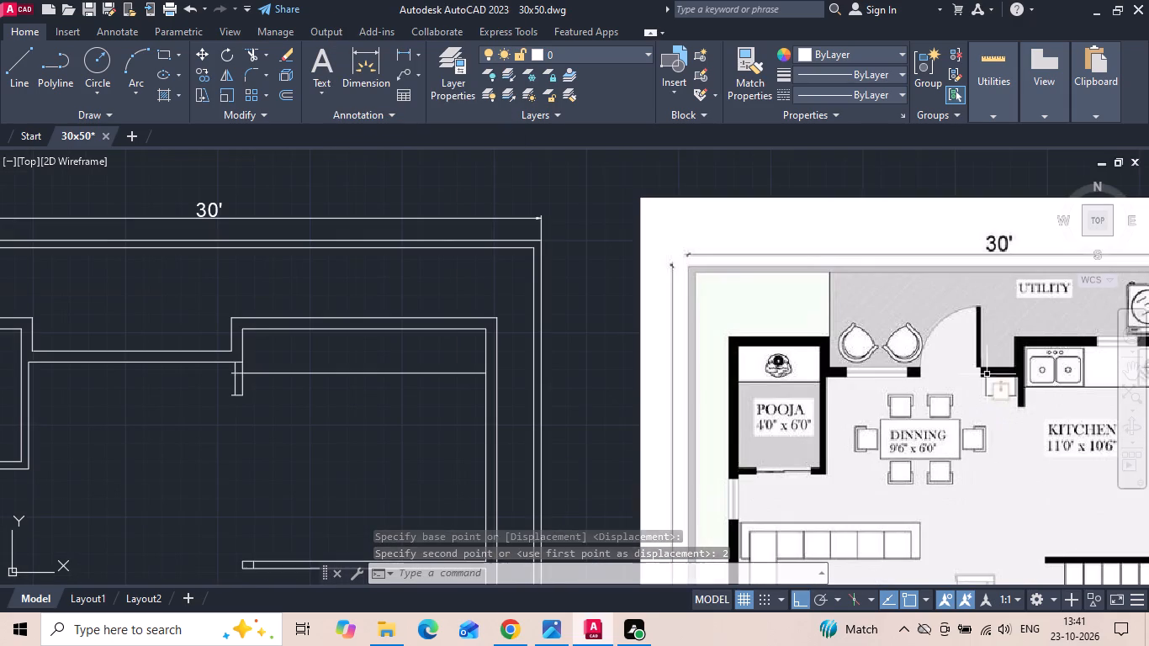
{"action": "middle_click_drag", "start_coordinate": [472, 416], "coordinate": [634, 401]}
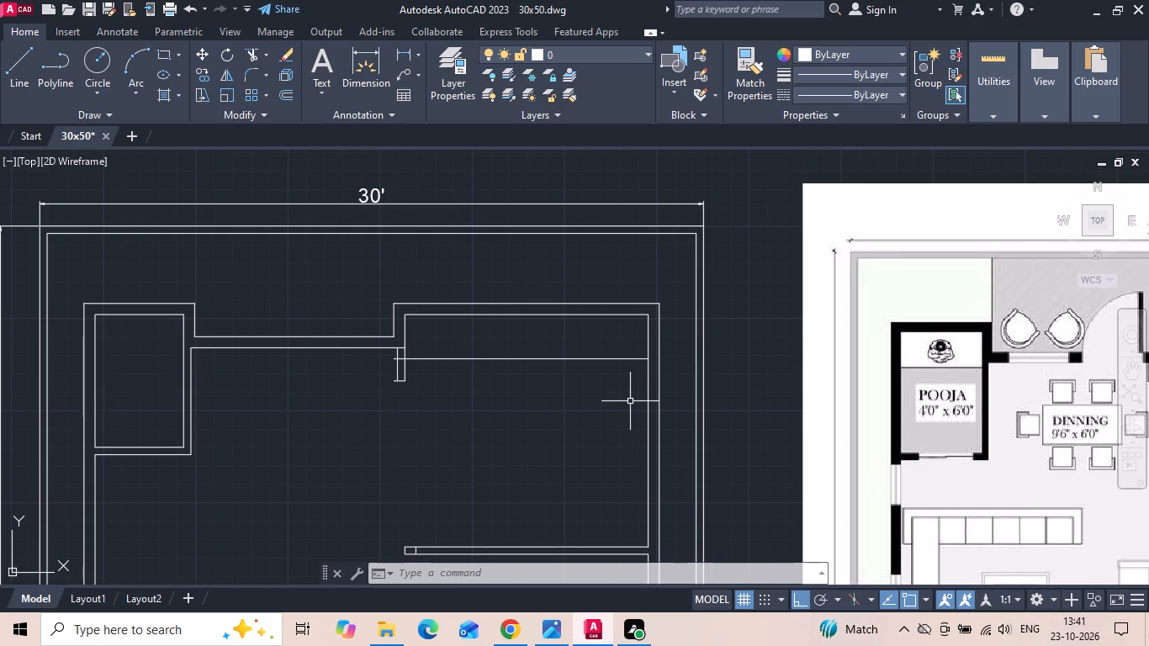
{"action": "key", "text": "t"}
{"action": "key", "text": "r"}
{"action": "key", "text": "space"}
{"action": "scroll", "coordinate": [391, 380], "scroll_direction": "up", "scroll_amount": 3}
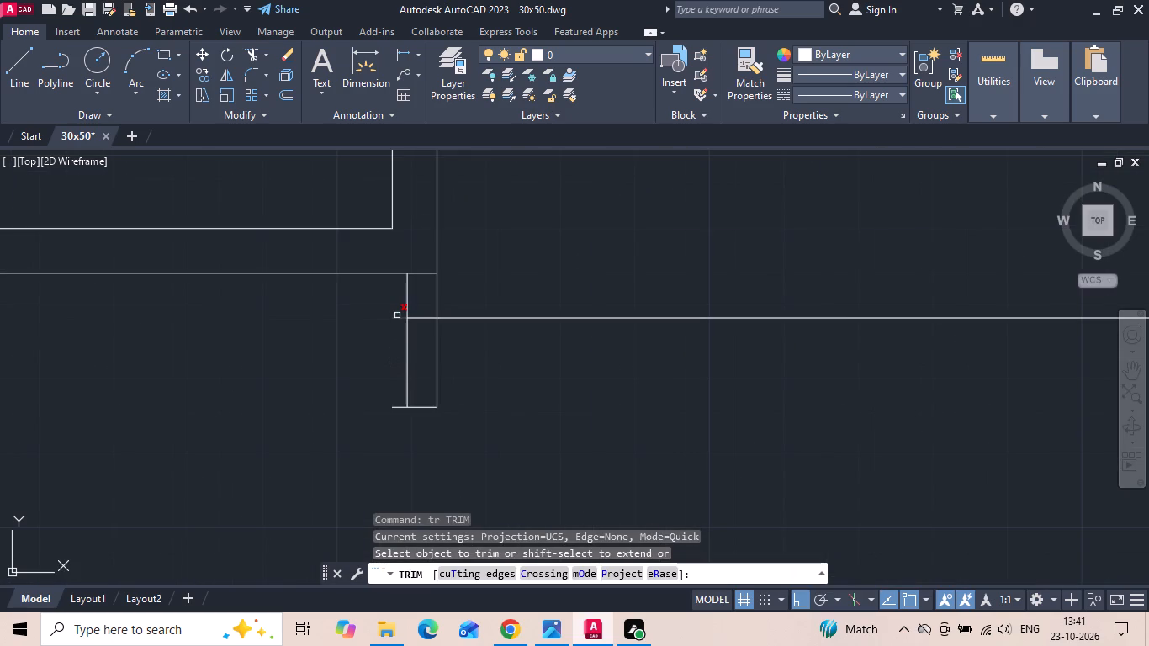
{"action": "left_click", "coordinate": [397, 315]}
{"action": "left_click", "coordinate": [396, 409]}
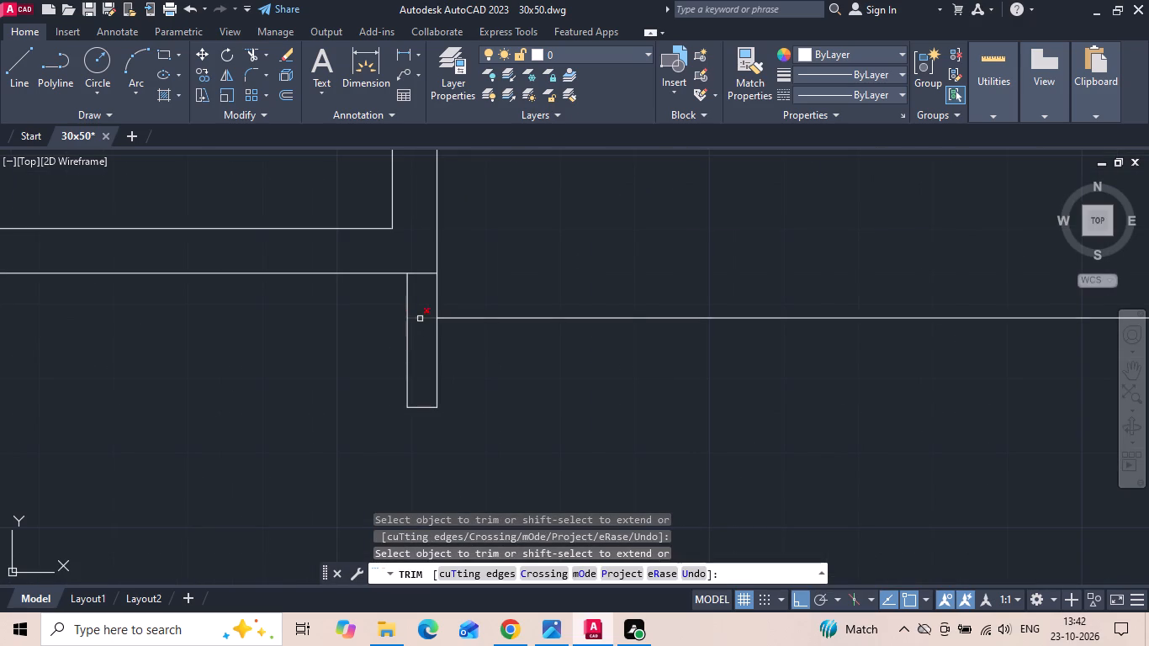
{"action": "left_click", "coordinate": [420, 319]}
{"action": "left_click", "coordinate": [426, 275]}
{"action": "scroll", "coordinate": [453, 379], "scroll_direction": "down", "scroll_amount": 2}
{"action": "scroll", "coordinate": [565, 420], "scroll_direction": "down", "scroll_amount": 1}
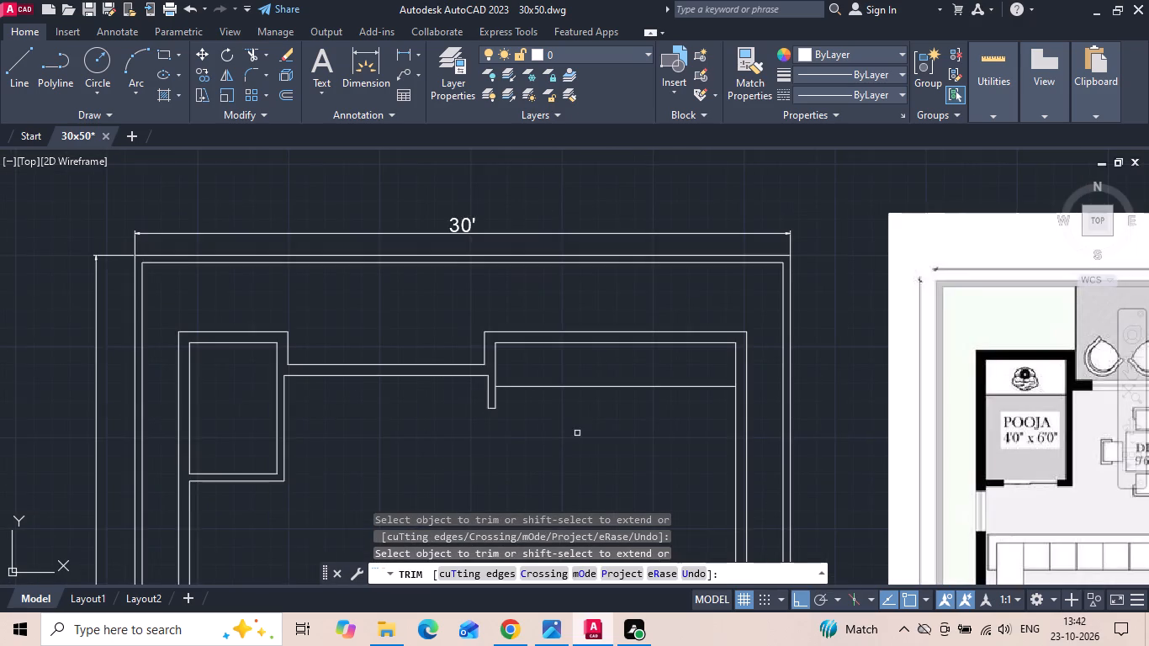
Trim away the extra cross line inside the free end of the kitchen's bottom wall.
{"action": "middle_click_drag", "start_coordinate": [577, 433], "coordinate": [570, 262]}
{"action": "scroll", "coordinate": [531, 382], "scroll_direction": "up", "scroll_amount": 2}
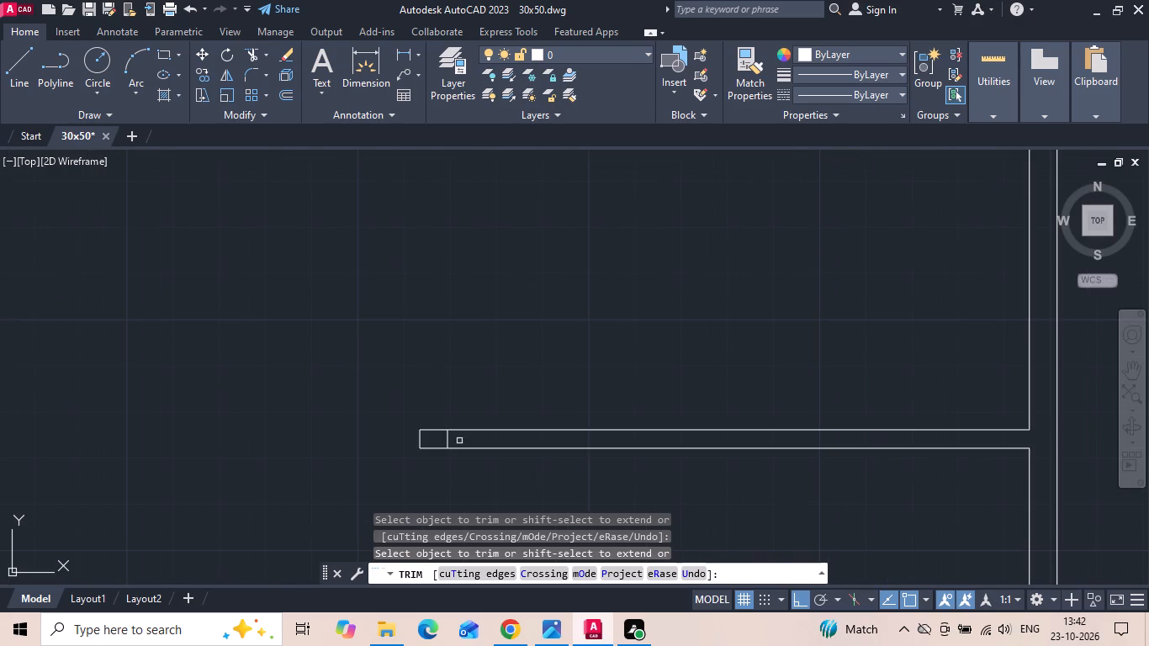
{"action": "left_click", "coordinate": [437, 440]}
{"action": "left_click", "coordinate": [470, 438]}
{"action": "key", "text": "Escape"}
Copy the inner line of the kitchen's right wall 24 inches to the left for the counter edge.
{"action": "scroll", "coordinate": [442, 439], "scroll_direction": "down", "scroll_amount": 2}
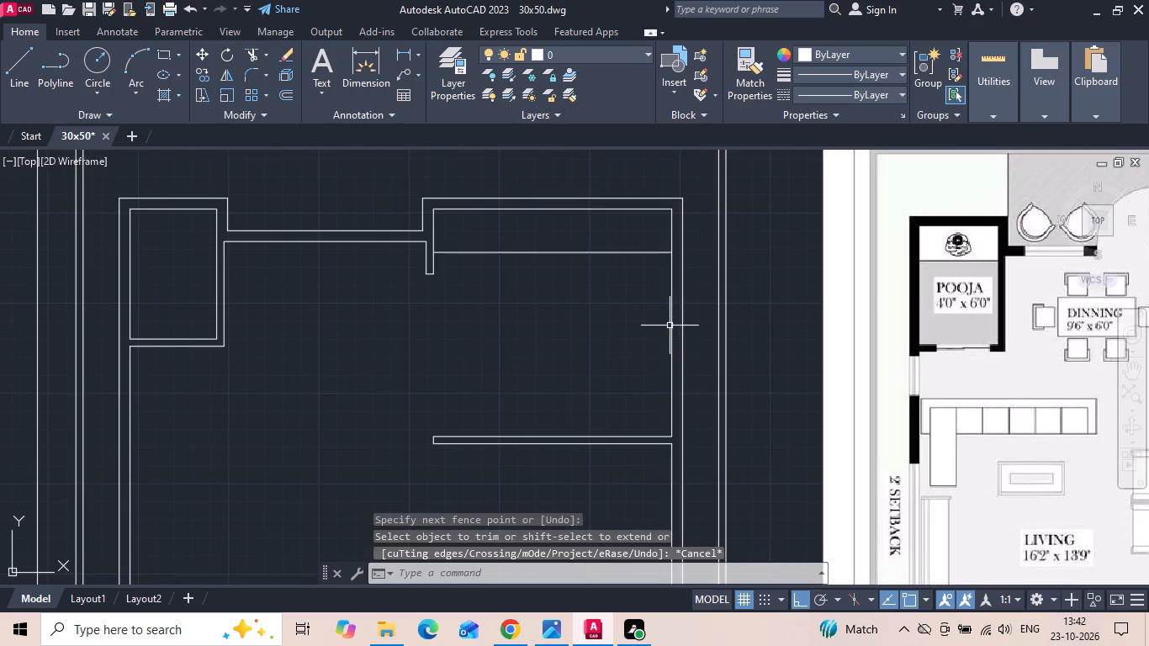
{"action": "left_click", "coordinate": [670, 326]}
{"action": "right_click", "coordinate": [637, 315]}
{"action": "left_click", "coordinate": [695, 320]}
{"action": "left_click_drag", "start_coordinate": [589, 354], "coordinate": [553, 354]}
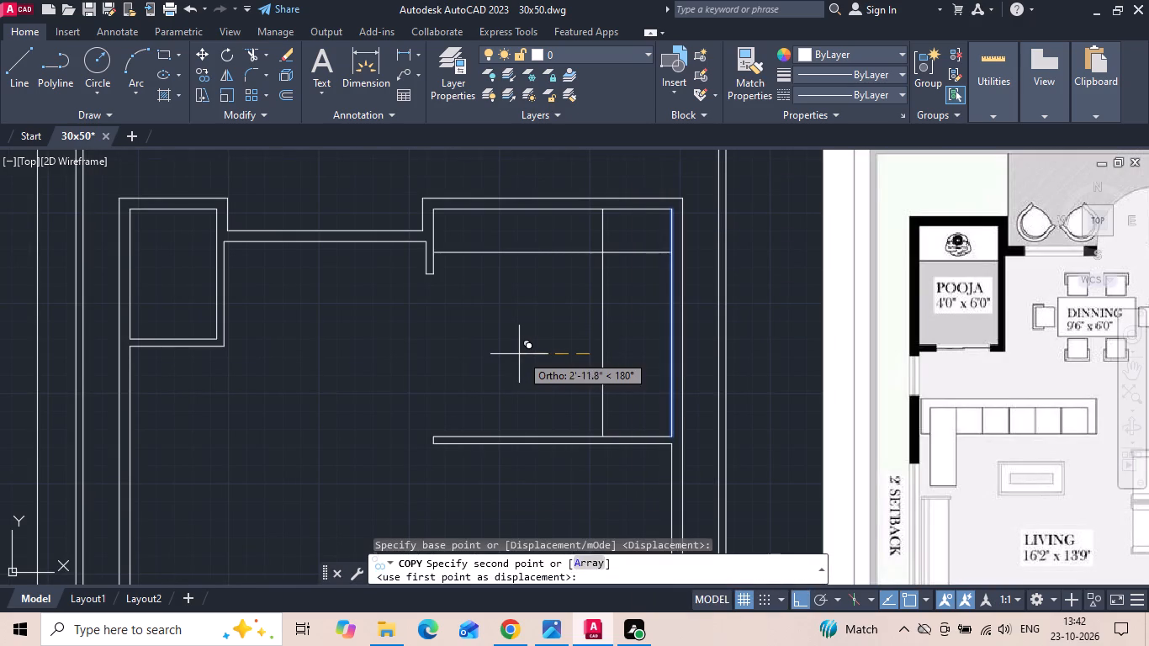
{"action": "key", "text": "2"}
{"action": "type", "text": "4"}
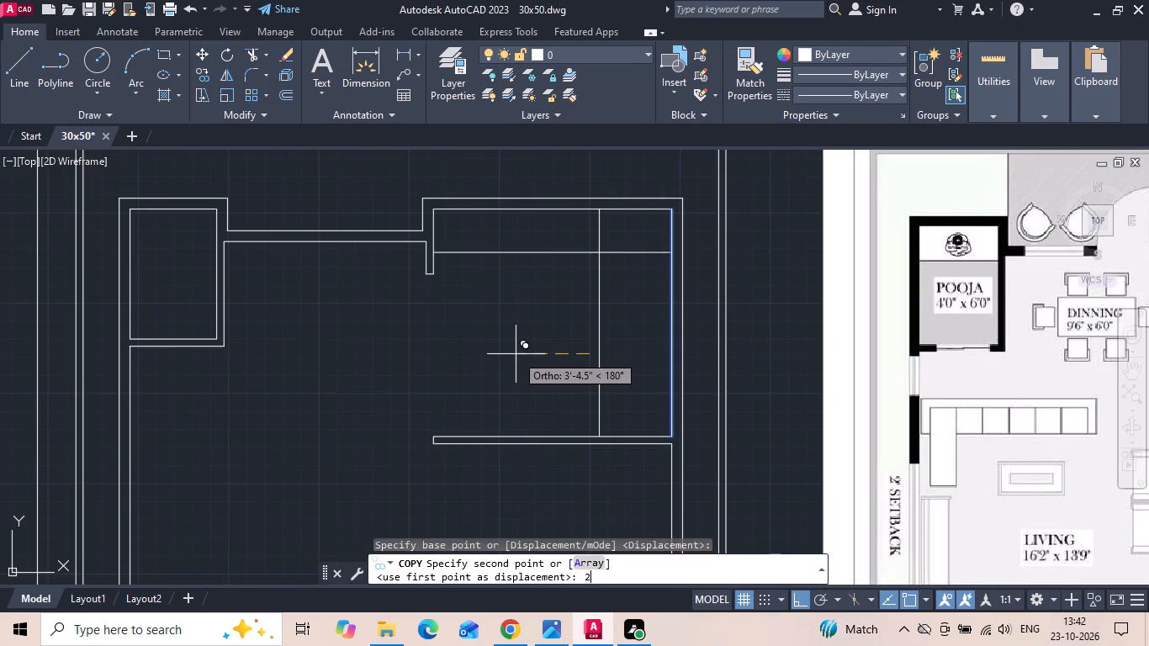
{"action": "key", "text": "space"}
{"action": "key", "text": "Escape"}
Fillet the kitchen's horizontal and vertical counter edge lines into a sharp corner with zero radius.
{"action": "type", "text": "f"}
{"action": "key", "text": "space"}
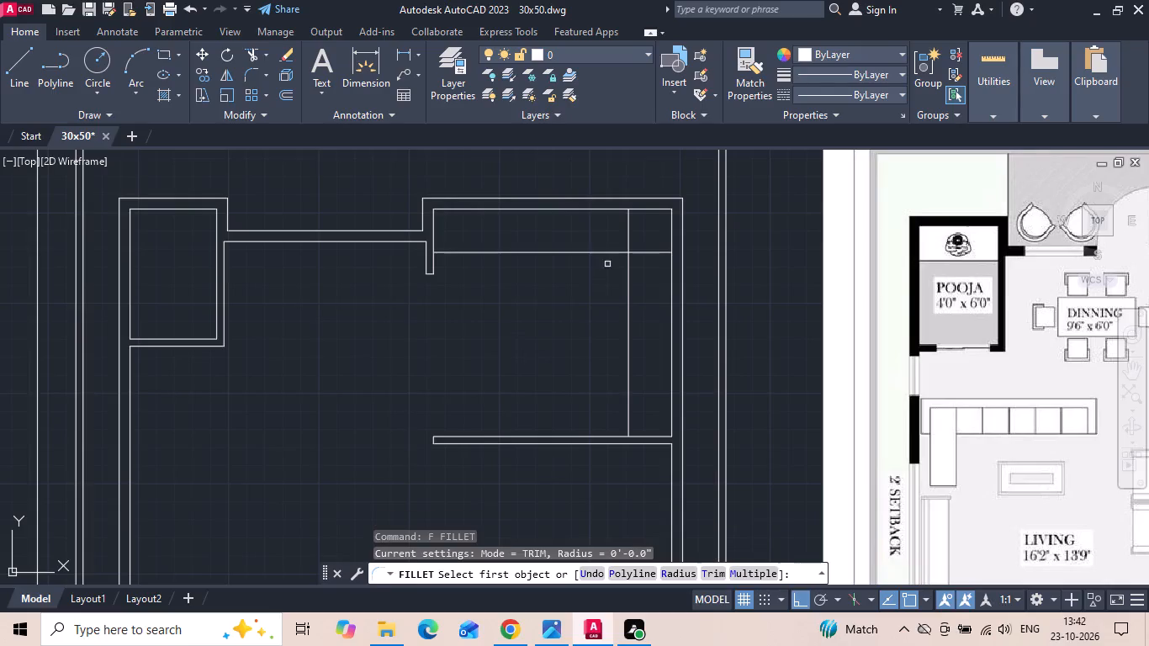
{"action": "left_click", "coordinate": [607, 252]}
{"action": "left_click", "coordinate": [627, 297]}
{"action": "scroll", "coordinate": [514, 320], "scroll_direction": "down", "scroll_amount": 1}
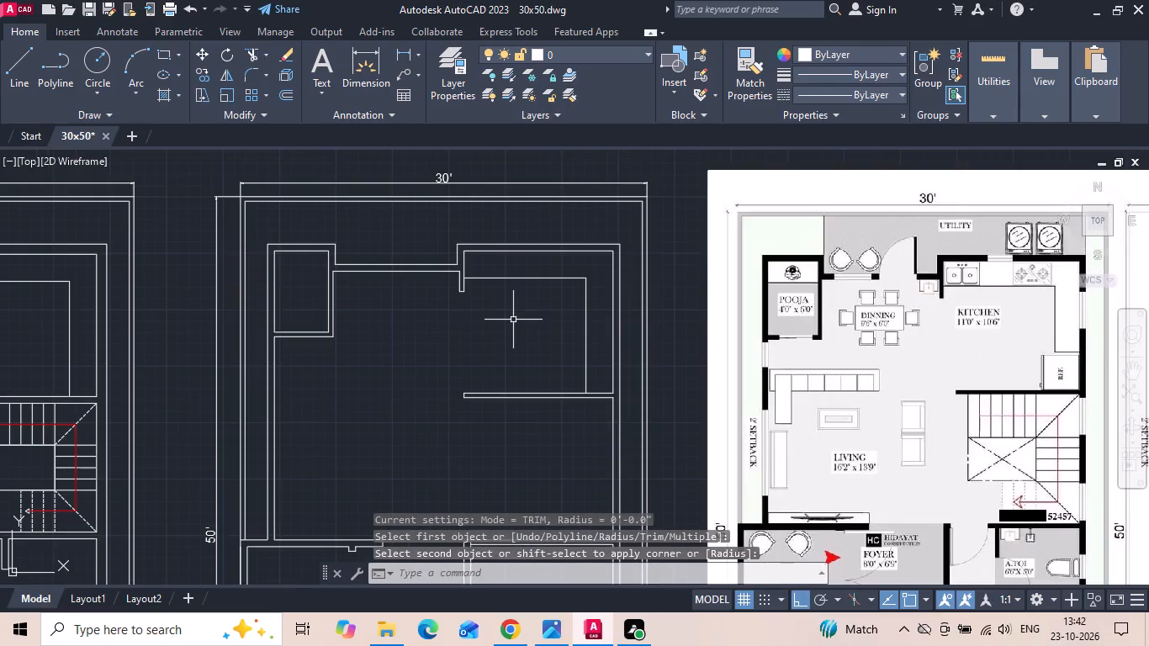
Measure the staircase bay's height between the kitchen's bottom wall and the toilet's top wall.
{"action": "middle_click_drag", "start_coordinate": [506, 410], "coordinate": [516, 378]}
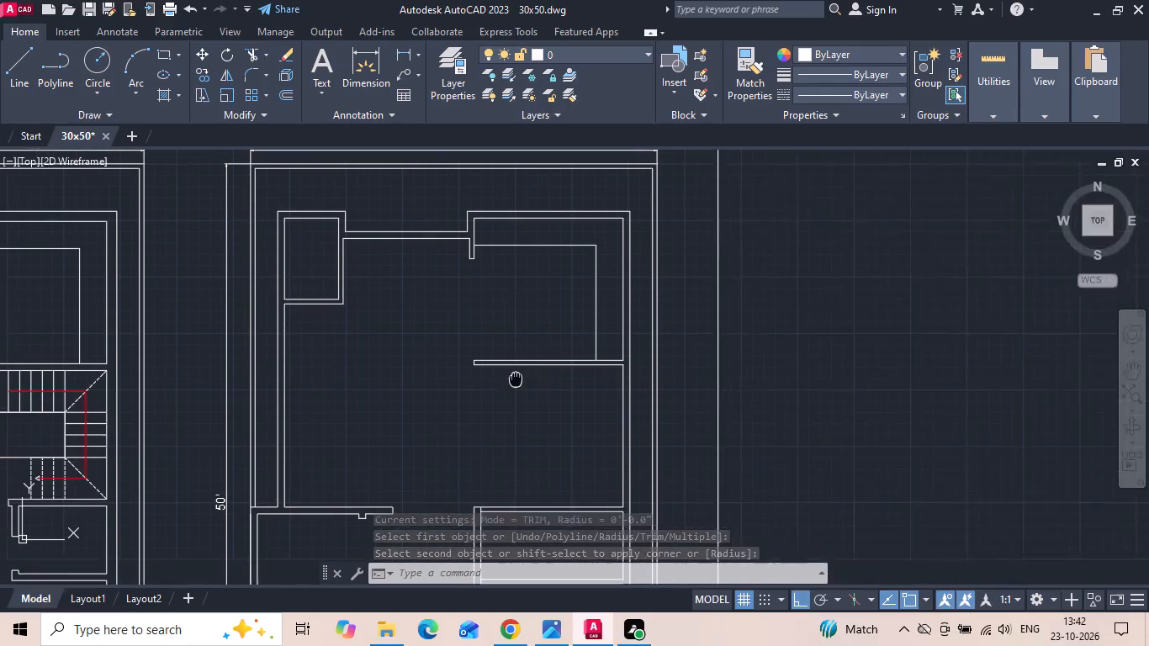
{"action": "middle_click_drag", "start_coordinate": [516, 378], "coordinate": [517, 374]}
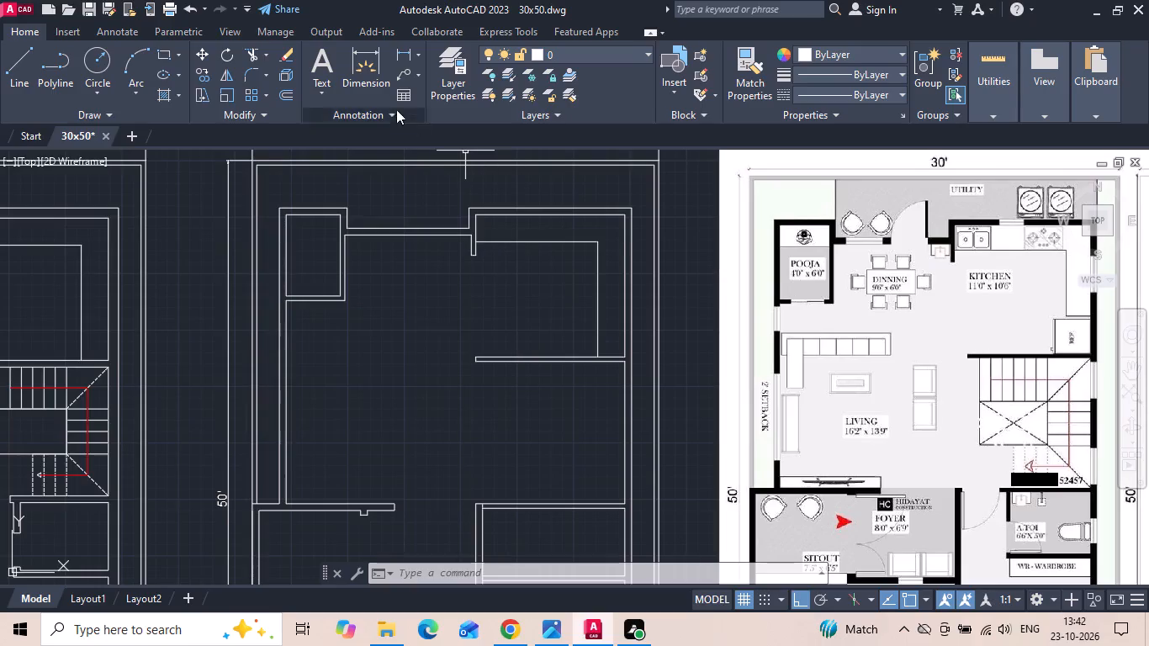
{"action": "left_click", "coordinate": [400, 51]}
{"action": "middle_click_drag", "start_coordinate": [507, 399], "coordinate": [488, 340]}
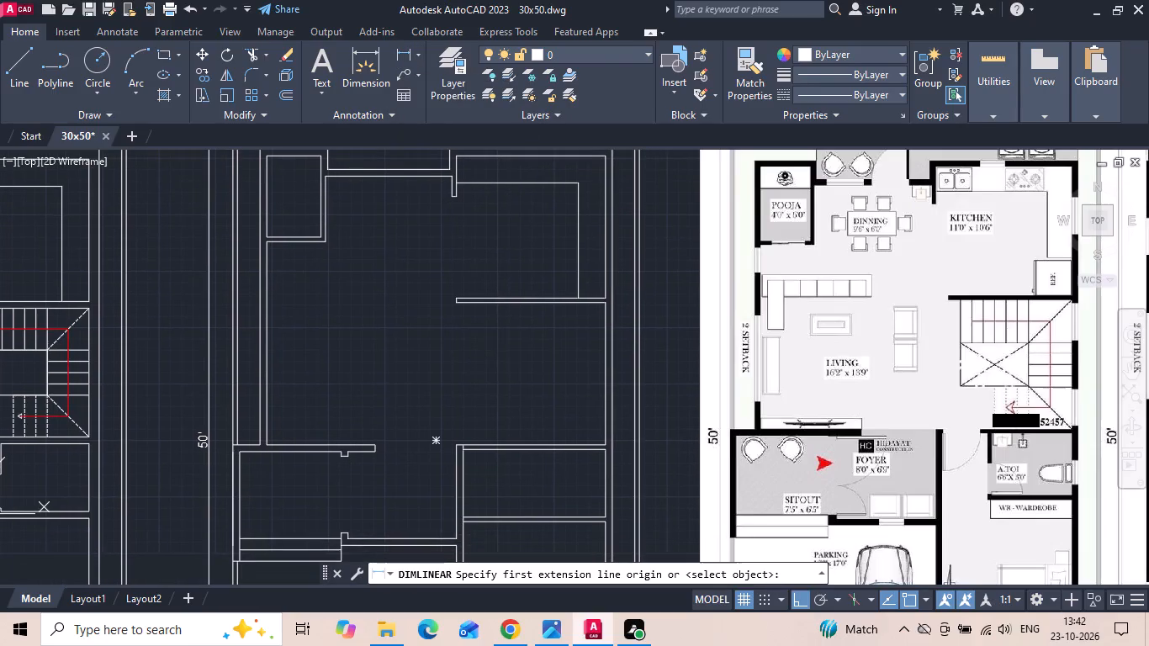
{"action": "left_click", "coordinate": [590, 307]}
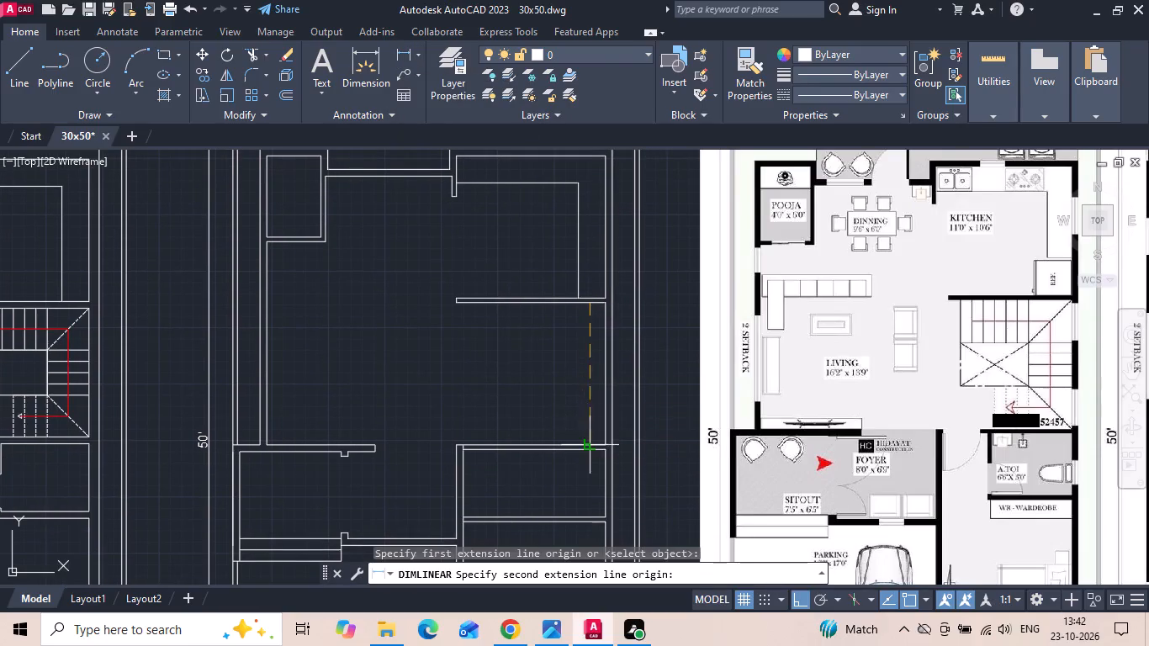
{"action": "left_click", "coordinate": [593, 447]}
{"action": "scroll", "coordinate": [589, 422], "scroll_direction": "up", "scroll_amount": 1}
{"action": "key", "text": "Escape"}
Offset the toilet's top wall line upward and the kitchen's bottom wall line downward by 3'2" into the staircase bay.
{"action": "type", "text": "o"}
{"action": "key", "text": "space"}
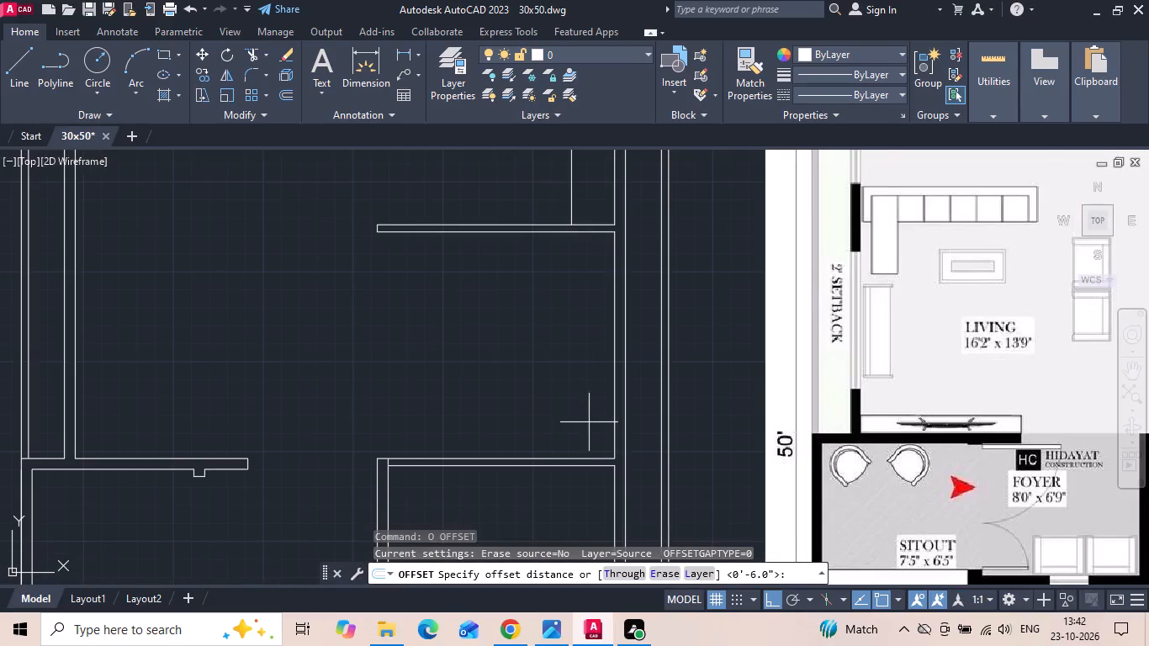
{"action": "type", "text": "3'"}
{"action": "type", "text": "2"}
{"action": "key", "text": "space"}
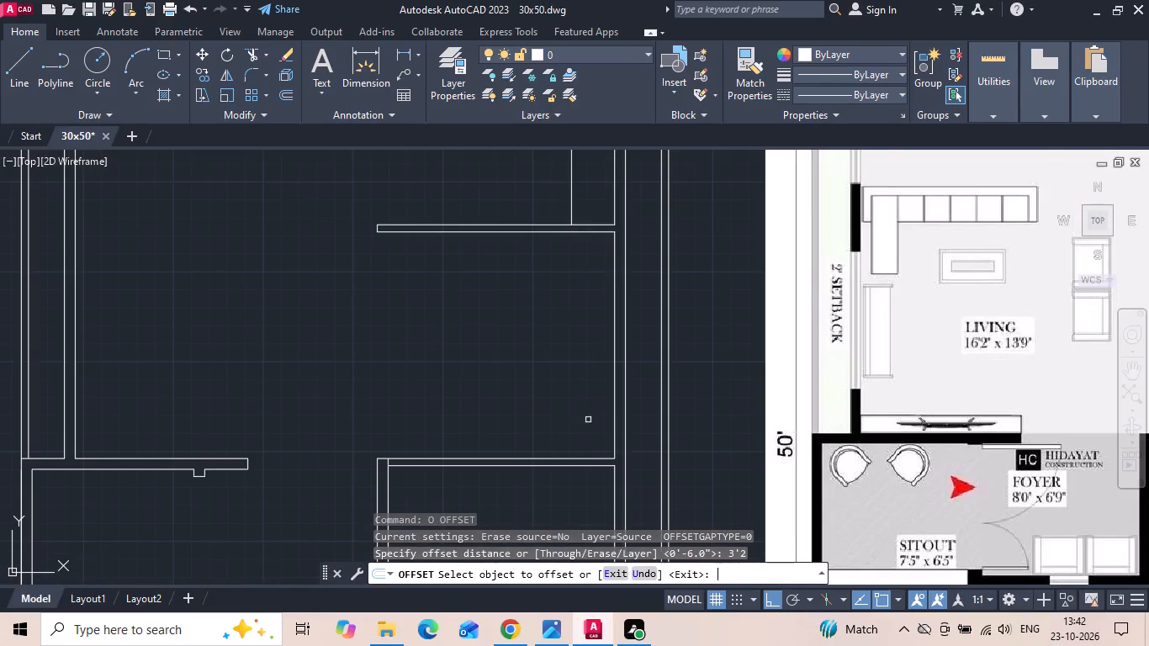
{"action": "left_click_drag", "start_coordinate": [551, 459], "coordinate": [551, 437]}
{"action": "left_click", "coordinate": [551, 370]}
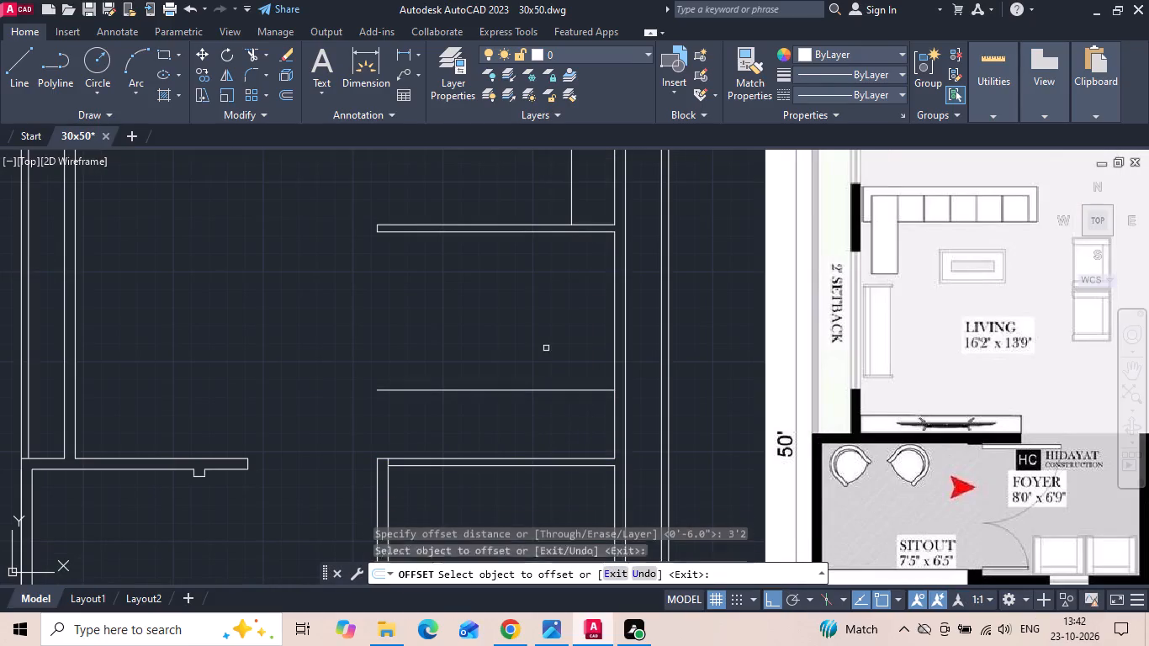
{"action": "left_click", "coordinate": [565, 232]}
{"action": "left_click", "coordinate": [549, 309]}
{"action": "key", "text": "Escape"}
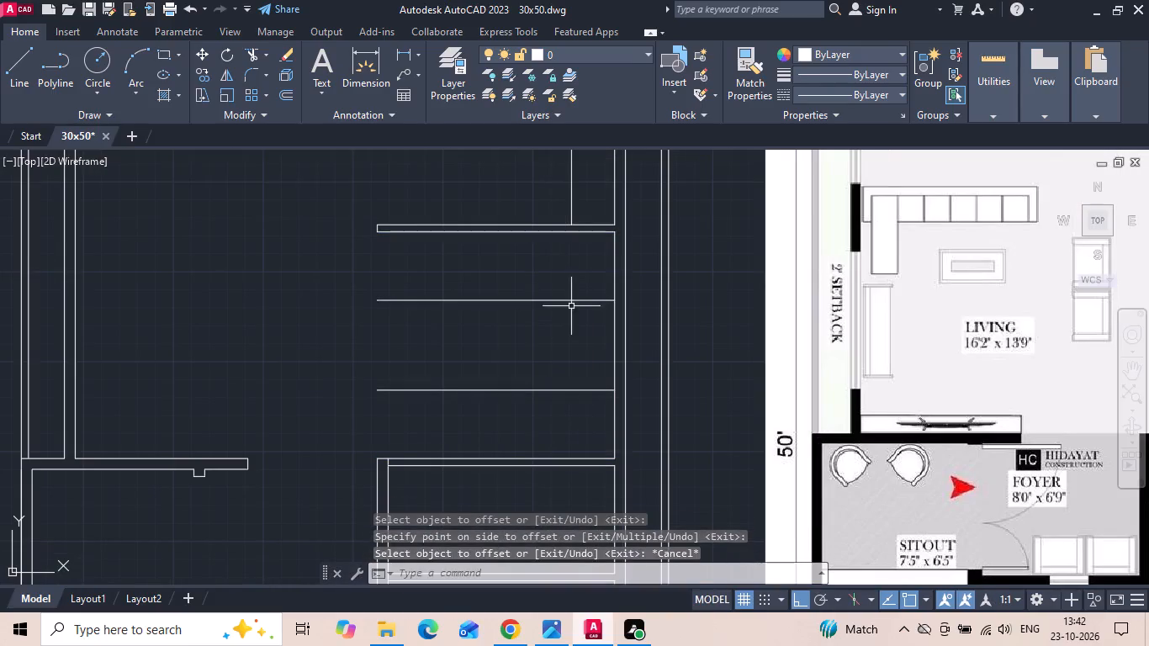
Copy the upper staircase offset line downward at 10, 20, 30 and 40 inches.
{"action": "left_click", "coordinate": [571, 304]}
{"action": "left_click", "coordinate": [564, 298]}
{"action": "right_click", "coordinate": [564, 298]}
{"action": "left_click", "coordinate": [595, 330]}
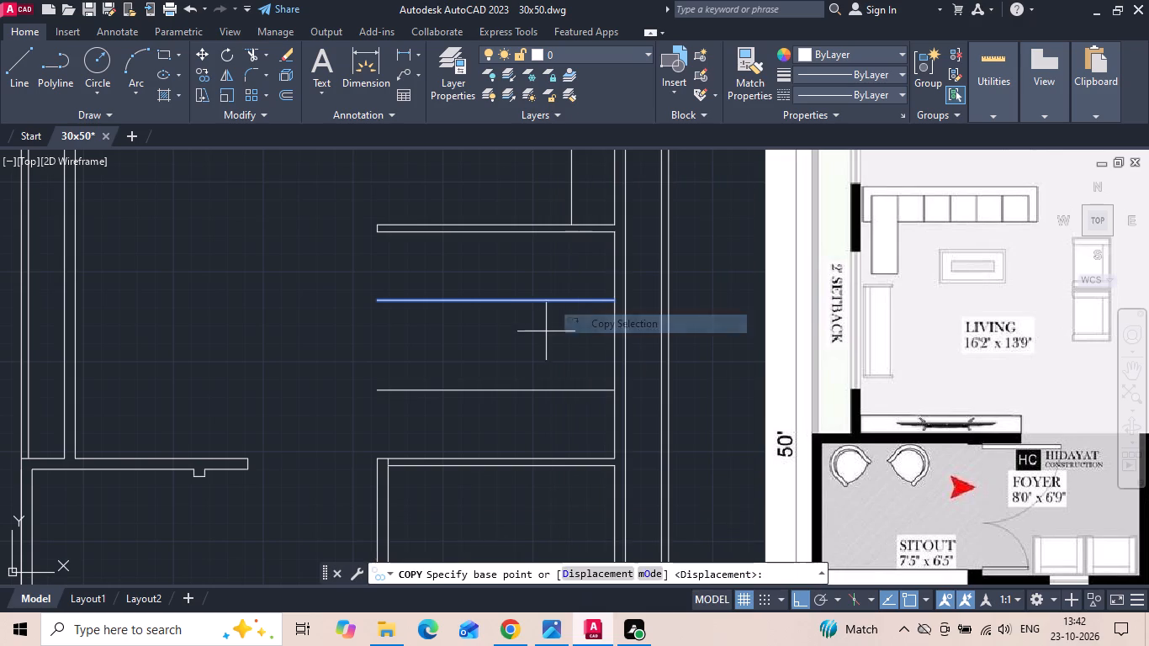
{"action": "left_click", "coordinate": [543, 326]}
{"action": "key", "text": "1"}
{"action": "type", "text": "0"}
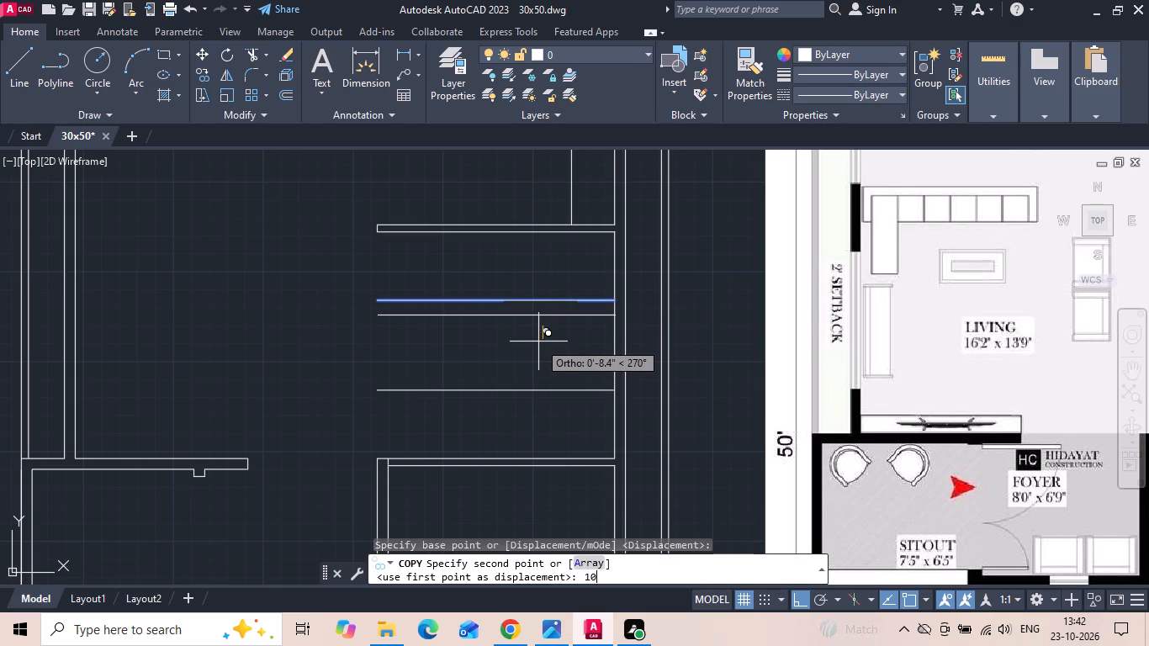
{"action": "key", "text": "space"}
{"action": "type", "text": "20"}
{"action": "key", "text": "space"}
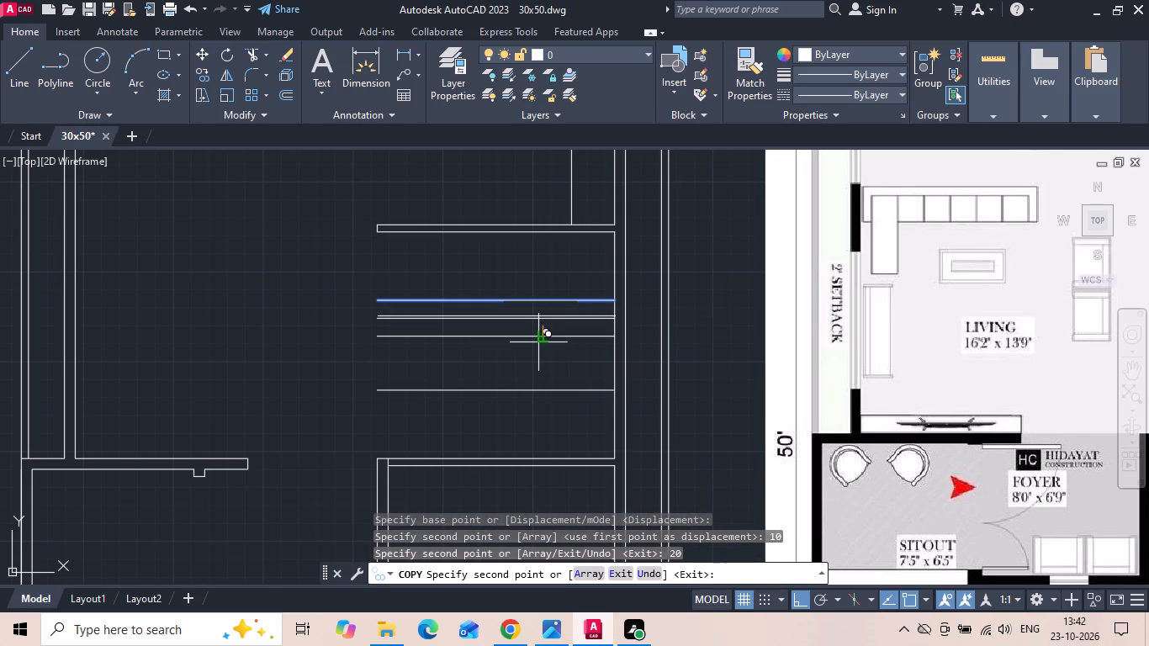
{"action": "type", "text": "30 40"}
{"action": "key", "text": "space"}
{"action": "key", "text": "Escape"}
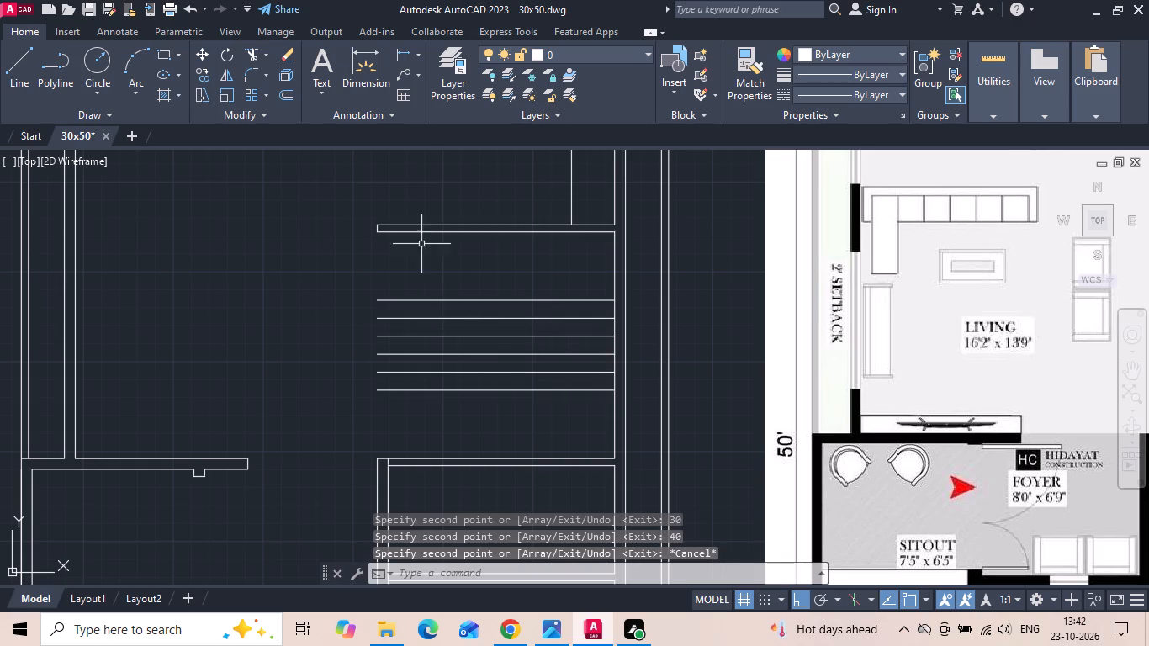
Measure the gap between the two lowest staircase lines.
{"action": "left_click", "coordinate": [405, 50]}
{"action": "scroll", "coordinate": [599, 391], "scroll_direction": "up", "scroll_amount": 1}
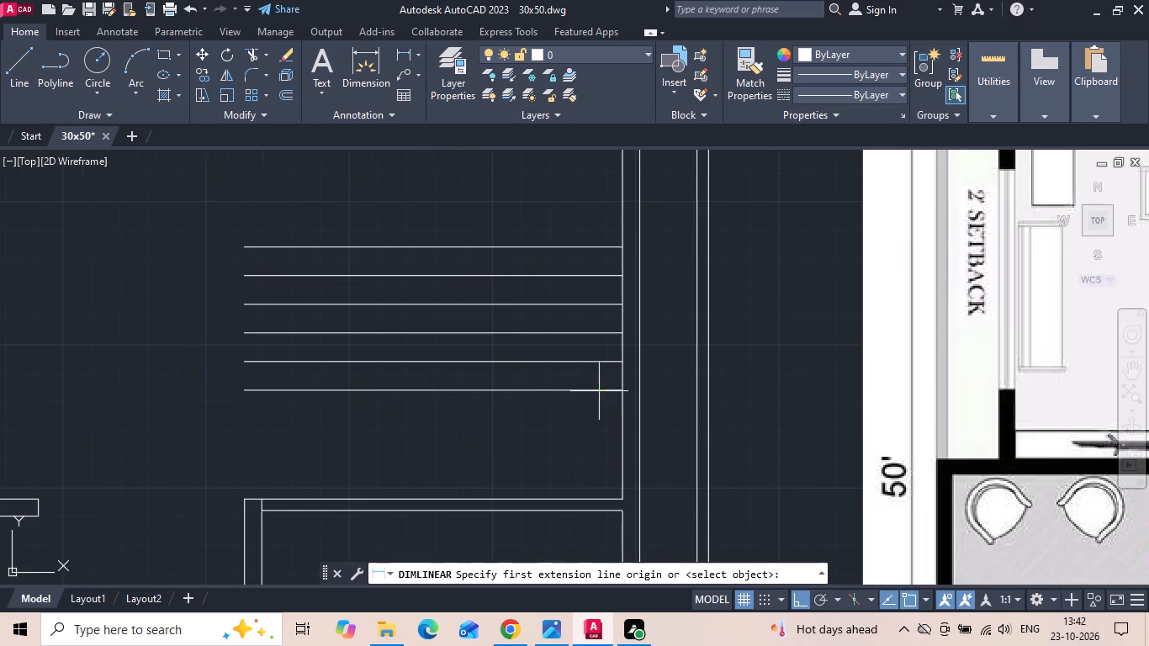
{"action": "left_click", "coordinate": [601, 363]}
{"action": "left_click", "coordinate": [604, 386]}
{"action": "key", "text": "Escape"}
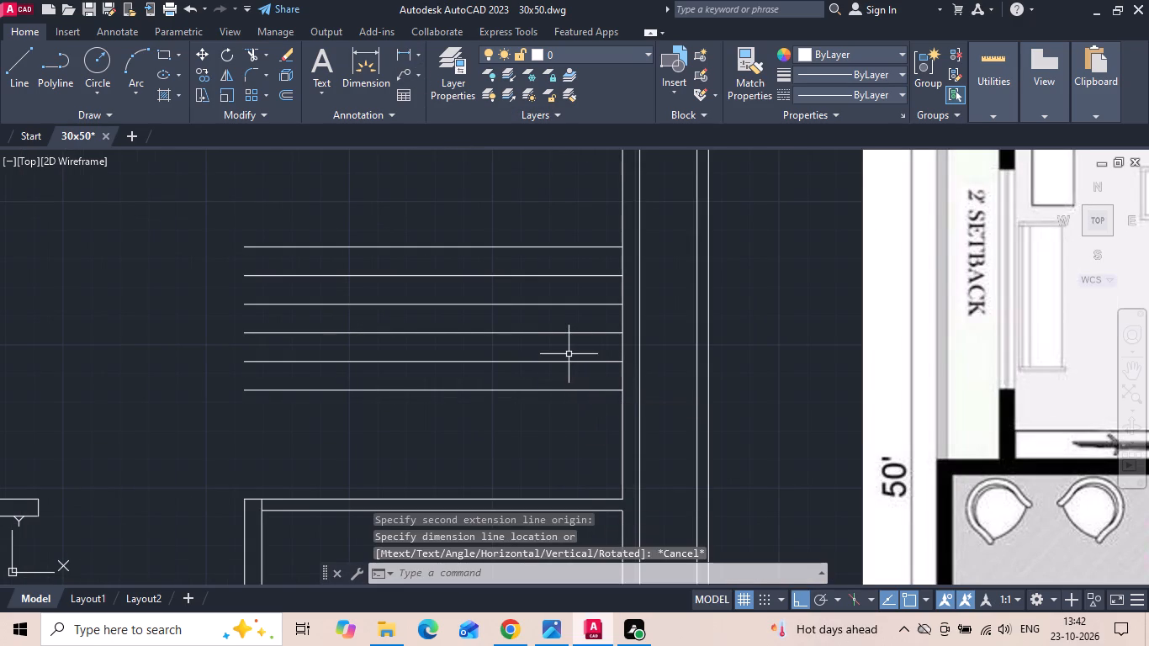
Move the topmost staircase line 5 inches down.
{"action": "left_click_drag", "start_coordinate": [569, 215], "coordinate": [525, 309]}
{"action": "key", "text": "Escape"}
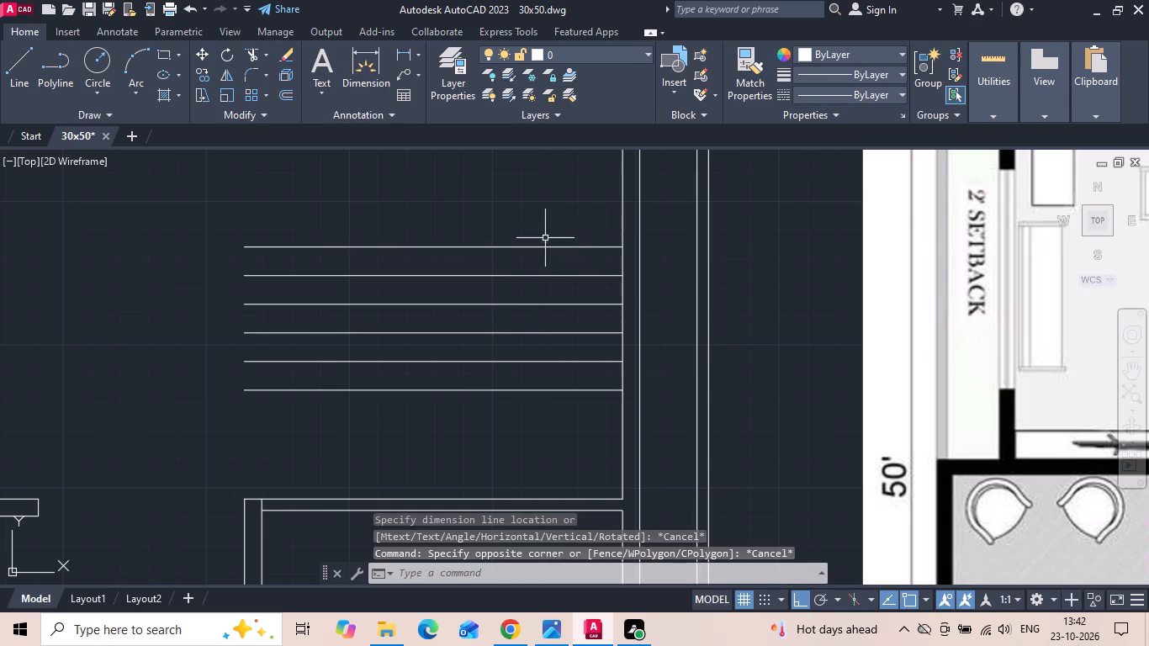
{"action": "left_click", "coordinate": [584, 255]}
{"action": "left_click", "coordinate": [561, 231]}
{"action": "right_click", "coordinate": [560, 230]}
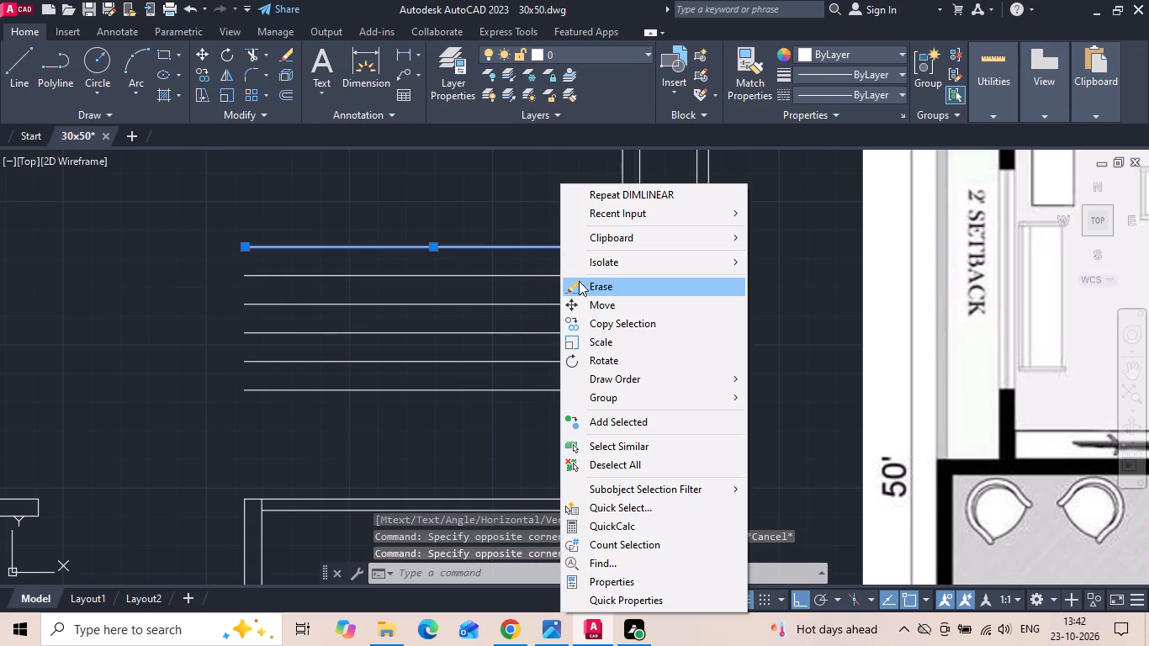
{"action": "left_click", "coordinate": [585, 302]}
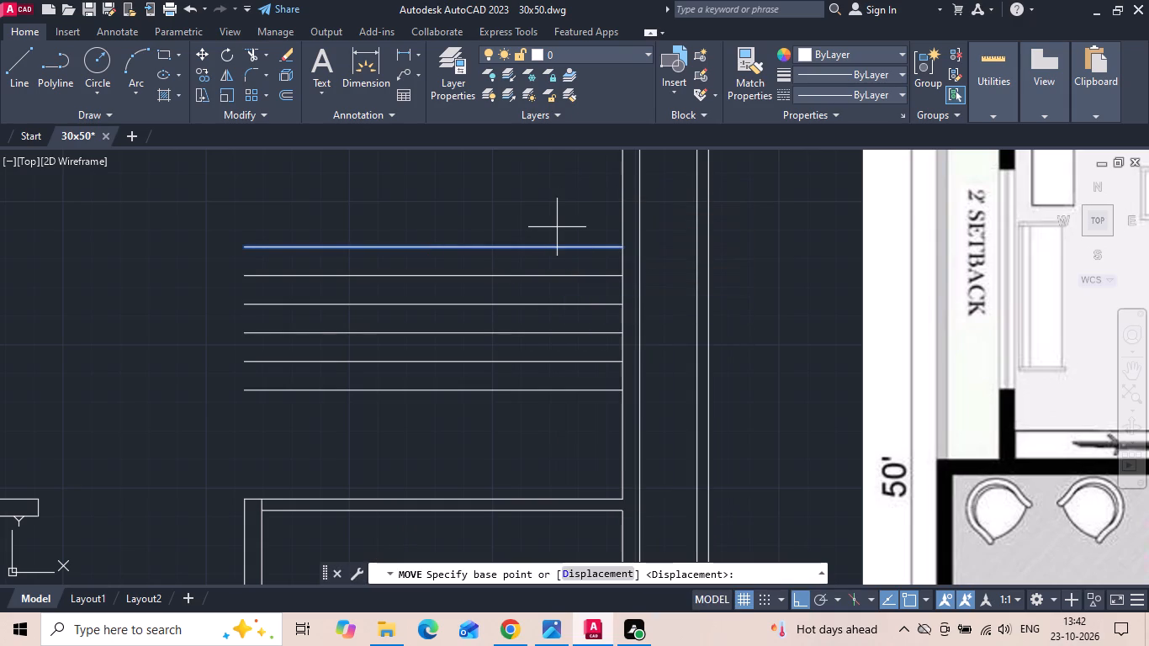
{"action": "left_click", "coordinate": [556, 211]}
{"action": "type", "text": "5"}
{"action": "key", "text": "space"}
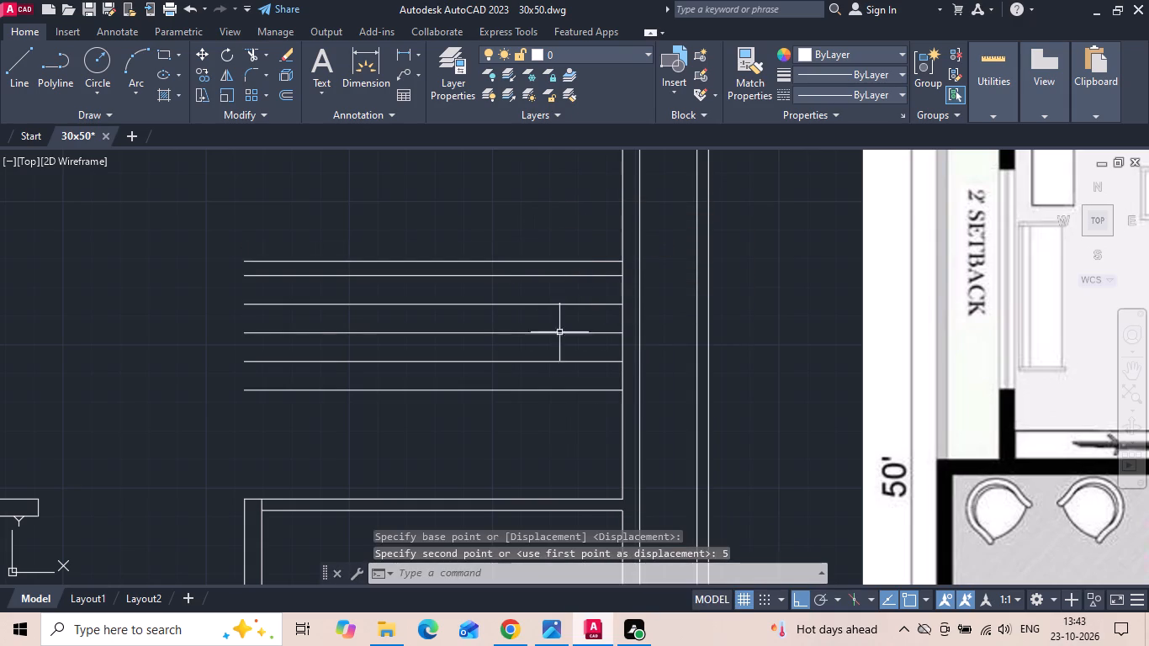
Move the lowest staircase line 4 inches up.
{"action": "left_click_drag", "start_coordinate": [569, 373], "coordinate": [559, 400]}
{"action": "left_click", "coordinate": [548, 414]}
{"action": "right_click", "coordinate": [548, 414]}
{"action": "left_click", "coordinate": [573, 307]}
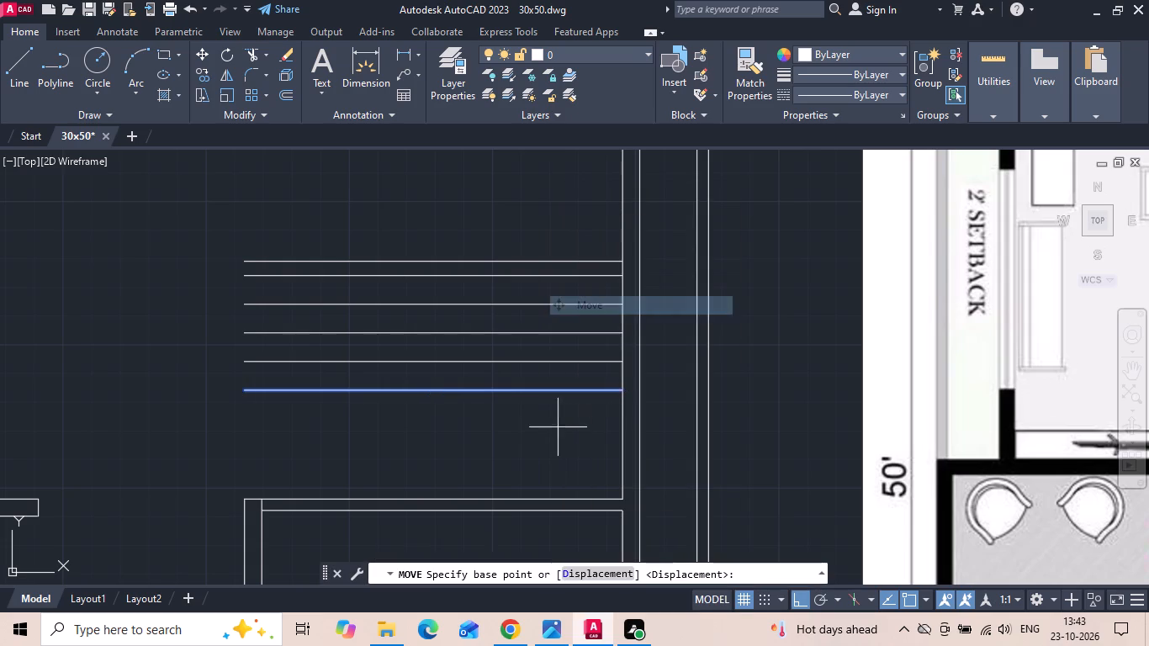
{"action": "left_click", "coordinate": [551, 458]}
{"action": "type", "text": "4"}
{"action": "key", "text": "space"}
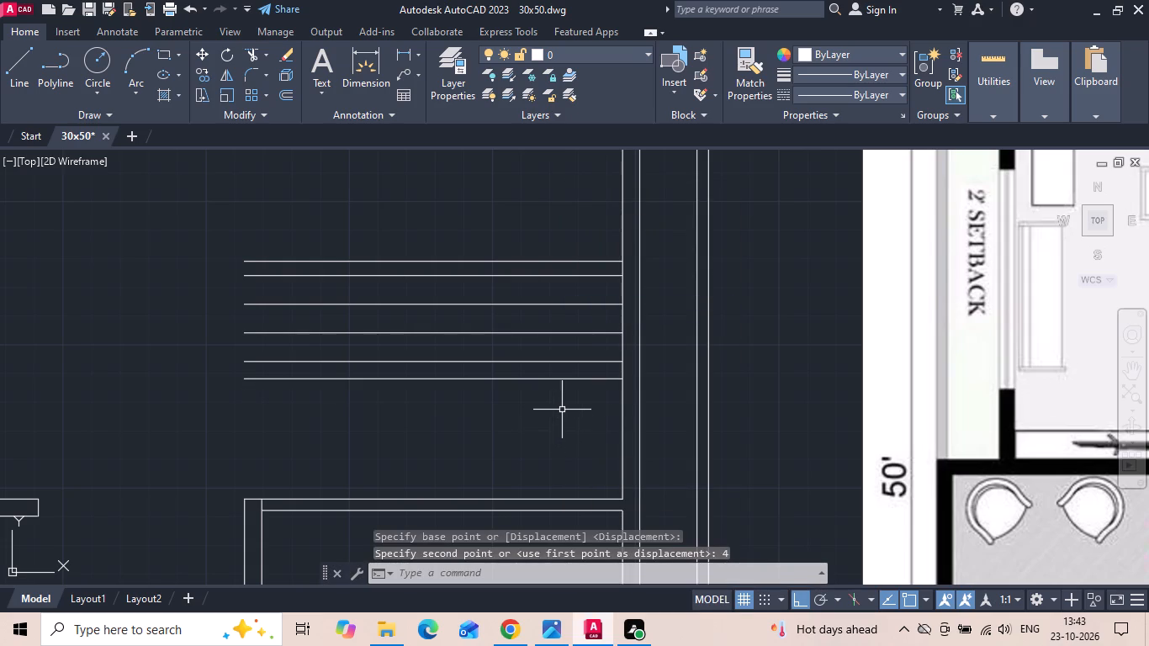
Move the four intermediate staircase lines up together so the uppermost one lands on the topmost staircase line.
{"action": "left_click_drag", "start_coordinate": [587, 269], "coordinate": [574, 294]}
{"action": "left_click", "coordinate": [544, 373]}
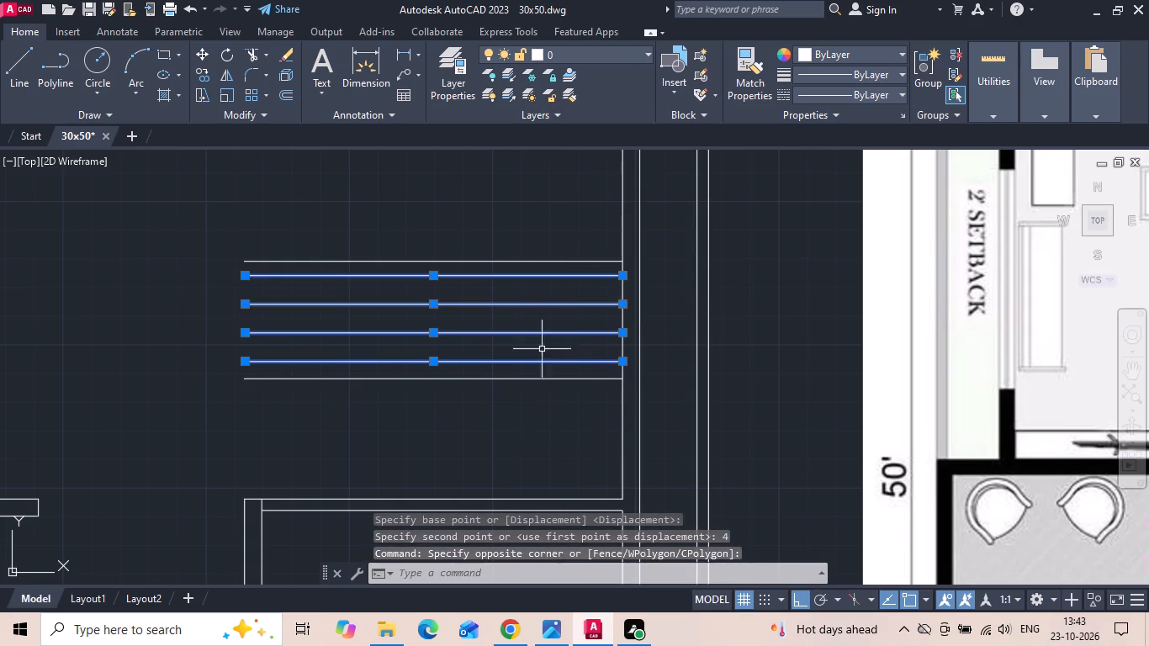
{"action": "right_click", "coordinate": [516, 236]}
{"action": "left_click", "coordinate": [550, 330]}
{"action": "scroll", "coordinate": [590, 269], "scroll_direction": "up", "scroll_amount": 1}
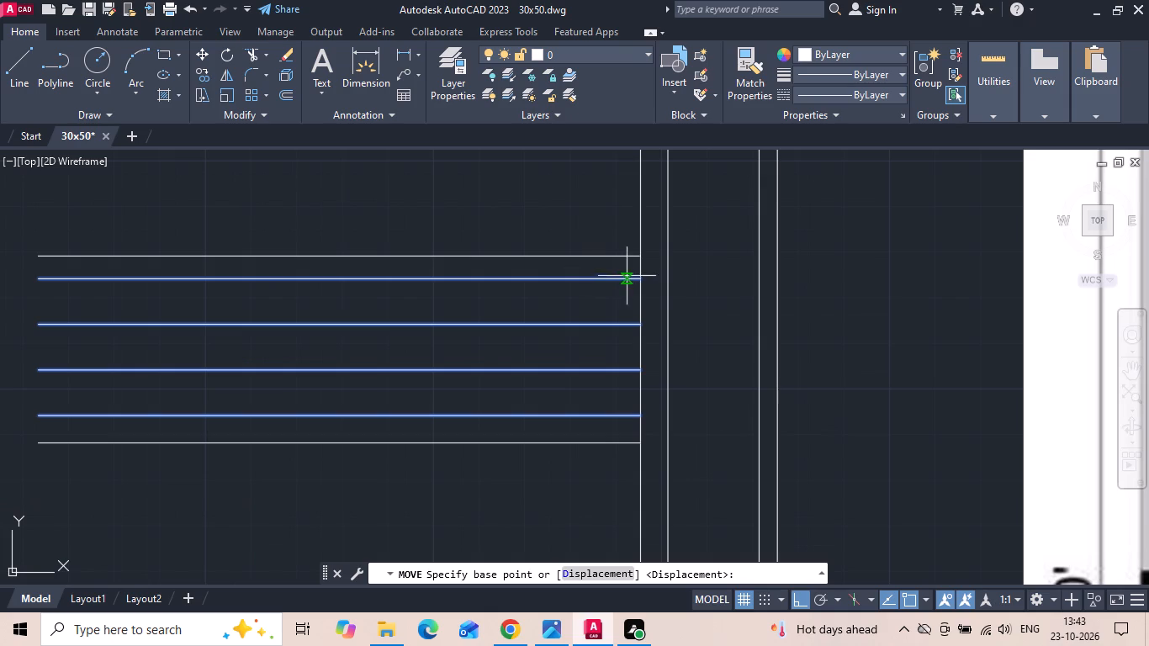
{"action": "left_click", "coordinate": [641, 277]}
{"action": "left_click", "coordinate": [641, 254]}
Delete one of the overlapping lines at the top of the staircase set.
{"action": "left_click", "coordinate": [623, 257]}
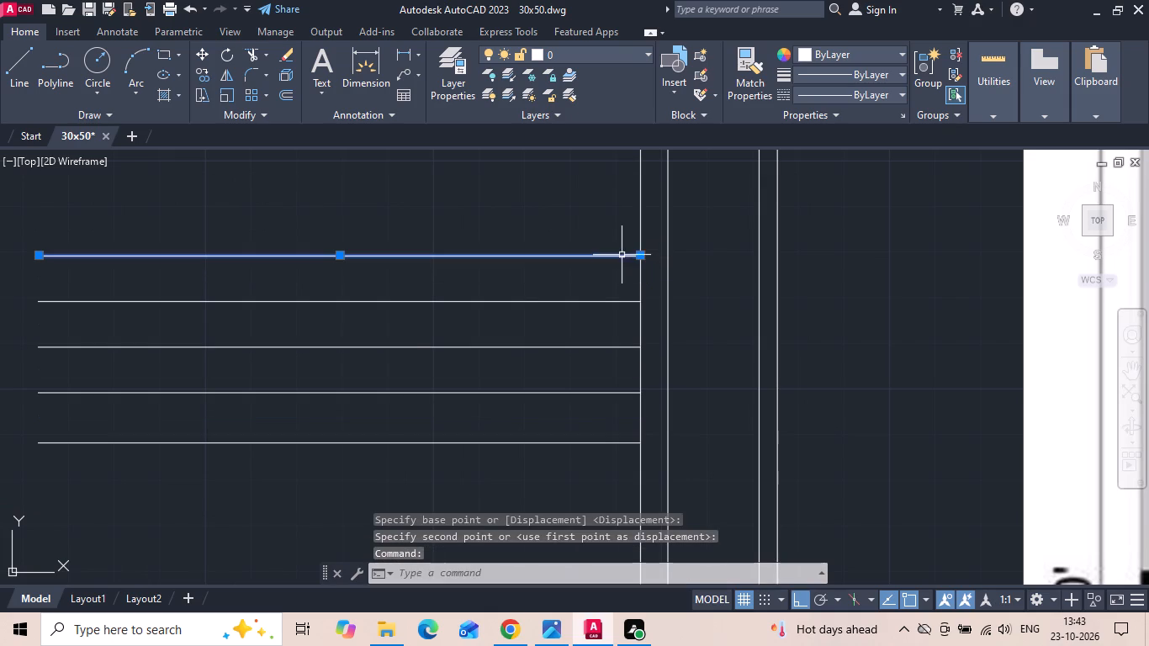
{"action": "key", "text": "Delete"}
{"action": "scroll", "coordinate": [418, 344], "scroll_direction": "down", "scroll_amount": 2}
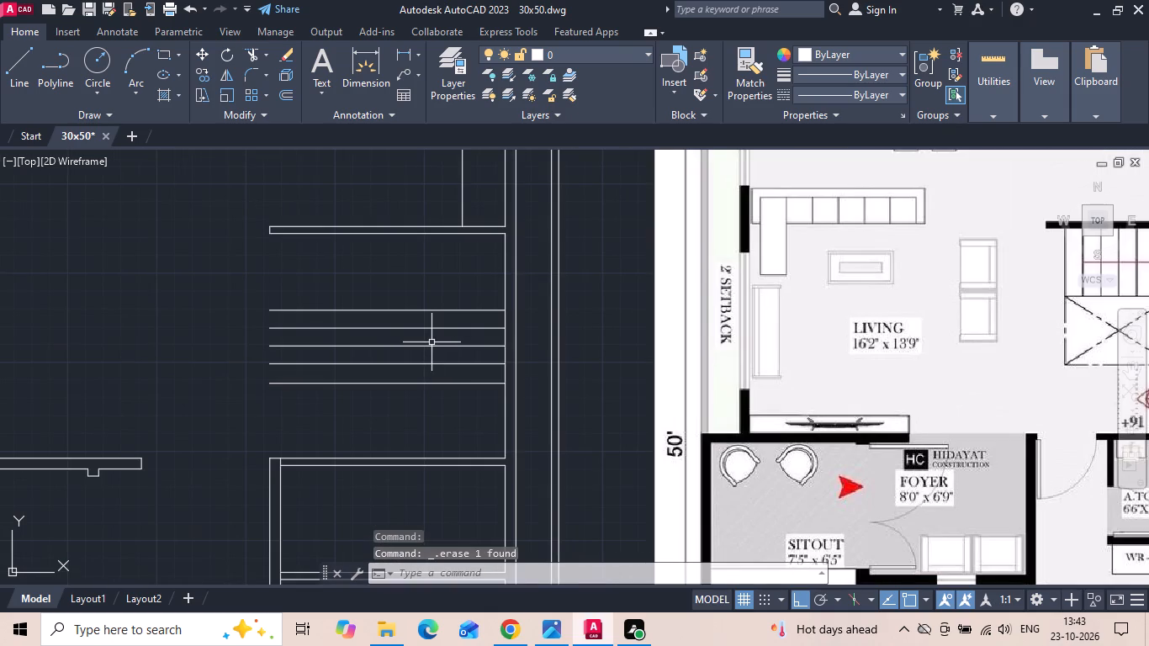
Measure the distance from the topmost staircase line up to the wall above it.
{"action": "left_click", "coordinate": [408, 50]}
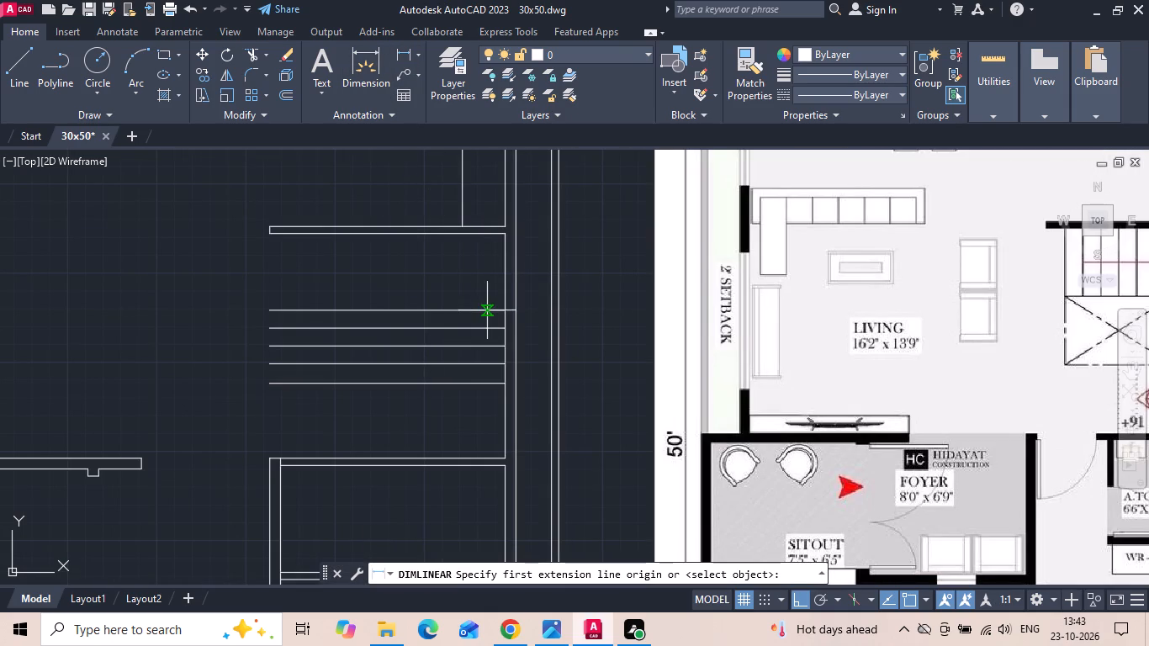
{"action": "left_click", "coordinate": [486, 312]}
{"action": "left_click", "coordinate": [481, 236]}
{"action": "scroll", "coordinate": [480, 236], "scroll_direction": "up", "scroll_amount": 1}
{"action": "key", "text": "Escape"}
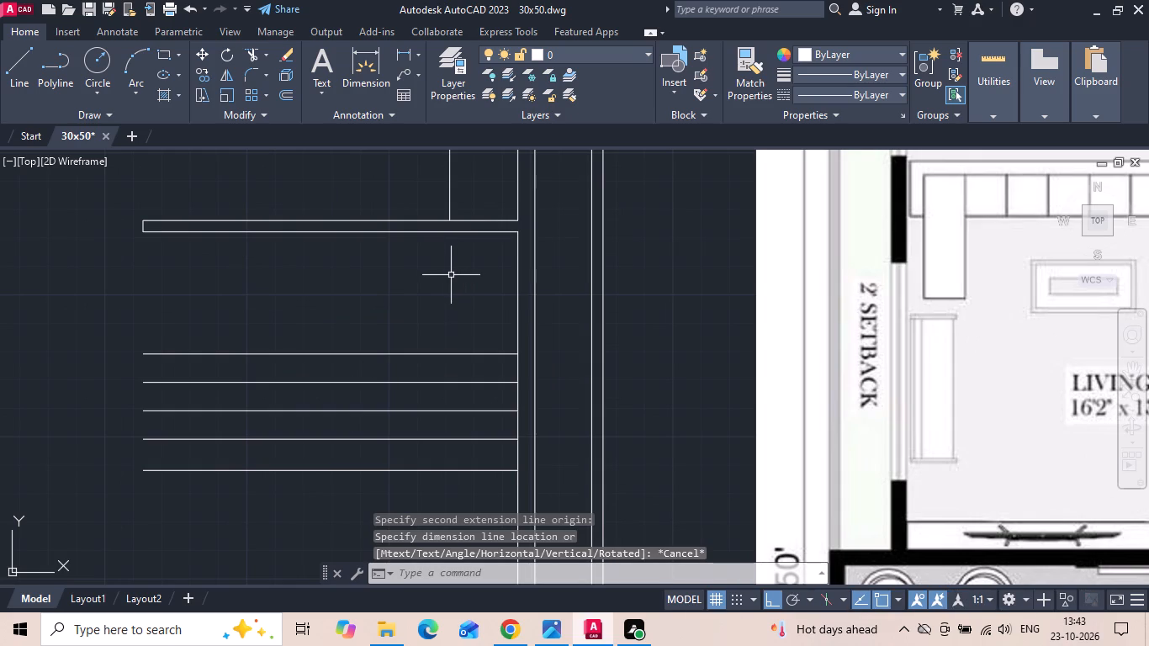
Offset the inner wall line at the right end of the staircase lines 3'6" to the left.
{"action": "middle_click_drag", "start_coordinate": [488, 346], "coordinate": [476, 299]}
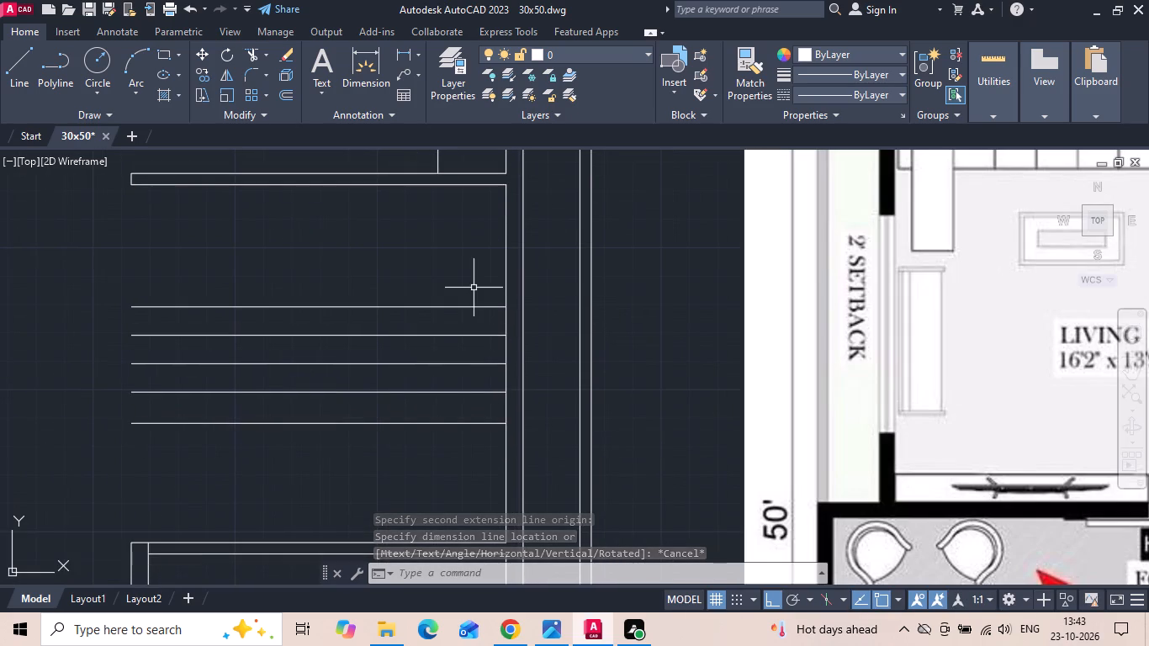
{"action": "type", "text": "o 3"}
{"action": "key", "text": "apostrophe"}
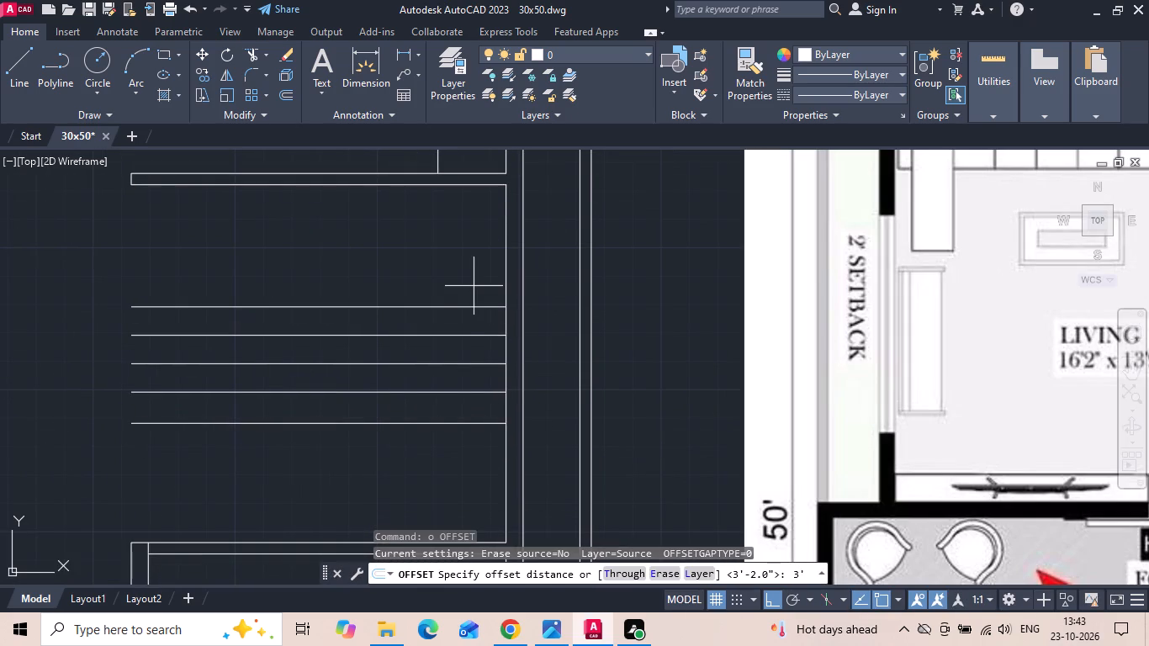
{"action": "type", "text": "6"}
{"action": "key", "text": "space"}
{"action": "left_click_drag", "start_coordinate": [506, 254], "coordinate": [485, 257]}
{"action": "left_click", "coordinate": [410, 257]}
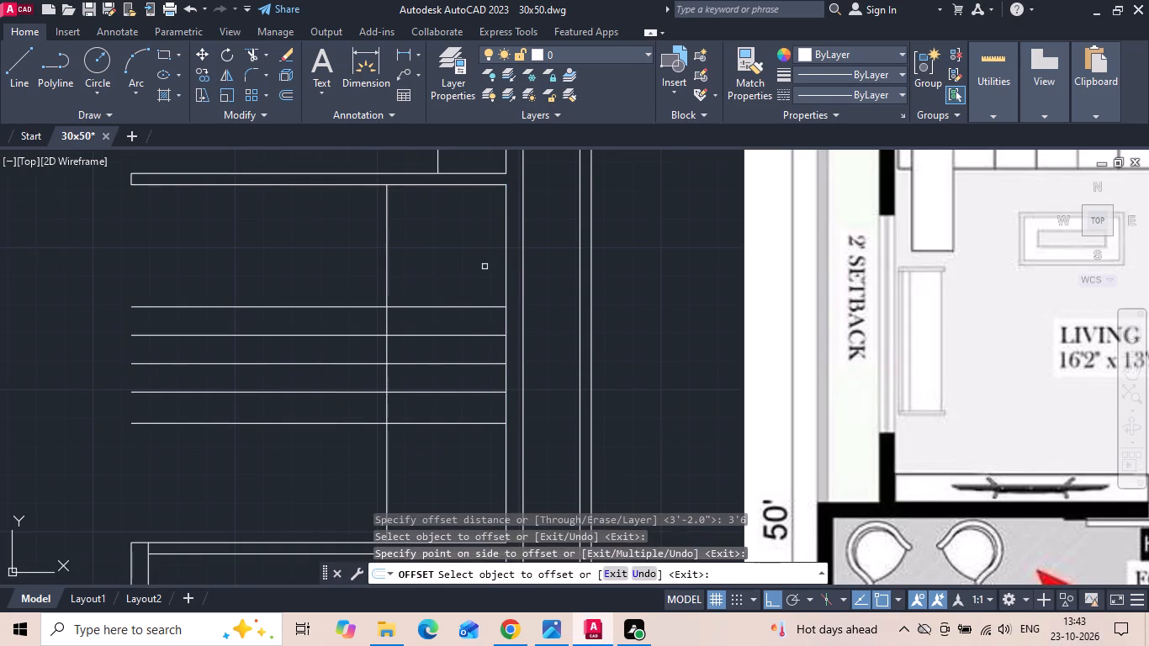
{"action": "key", "text": "Escape"}
Trim the five horizontal tread lines where they extend left of the new vertical stair line.
{"action": "key", "text": "t"}
{"action": "key", "text": "r"}
{"action": "key", "text": "space"}
{"action": "left_click_drag", "start_coordinate": [348, 283], "coordinate": [325, 451]}
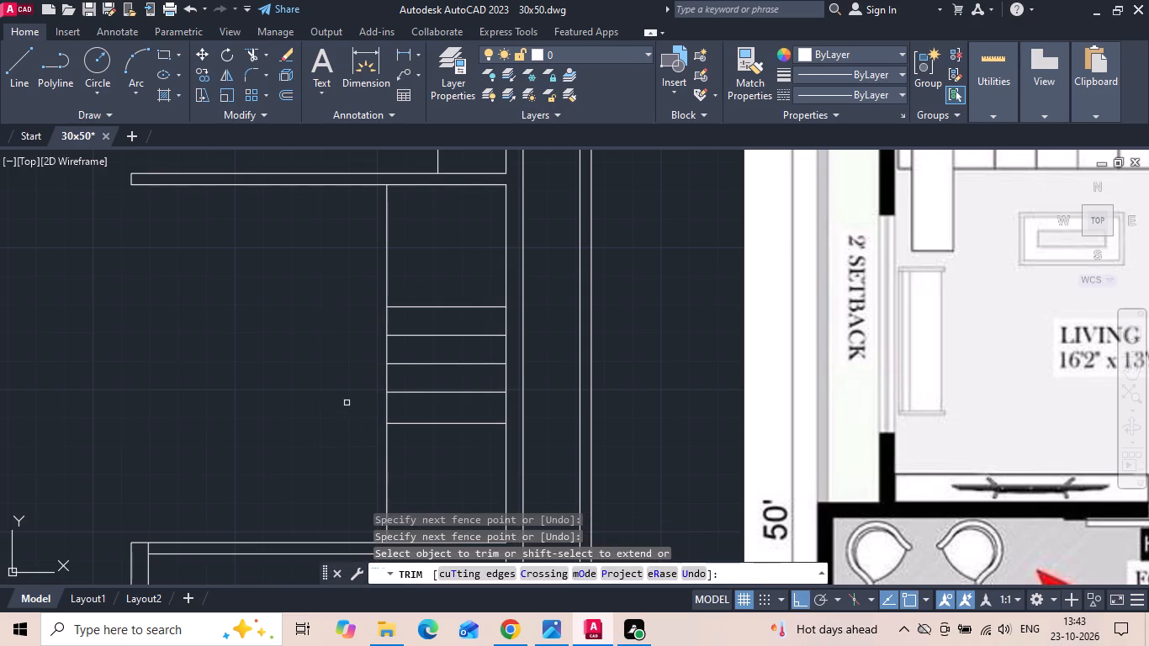
{"action": "key", "text": "Escape"}
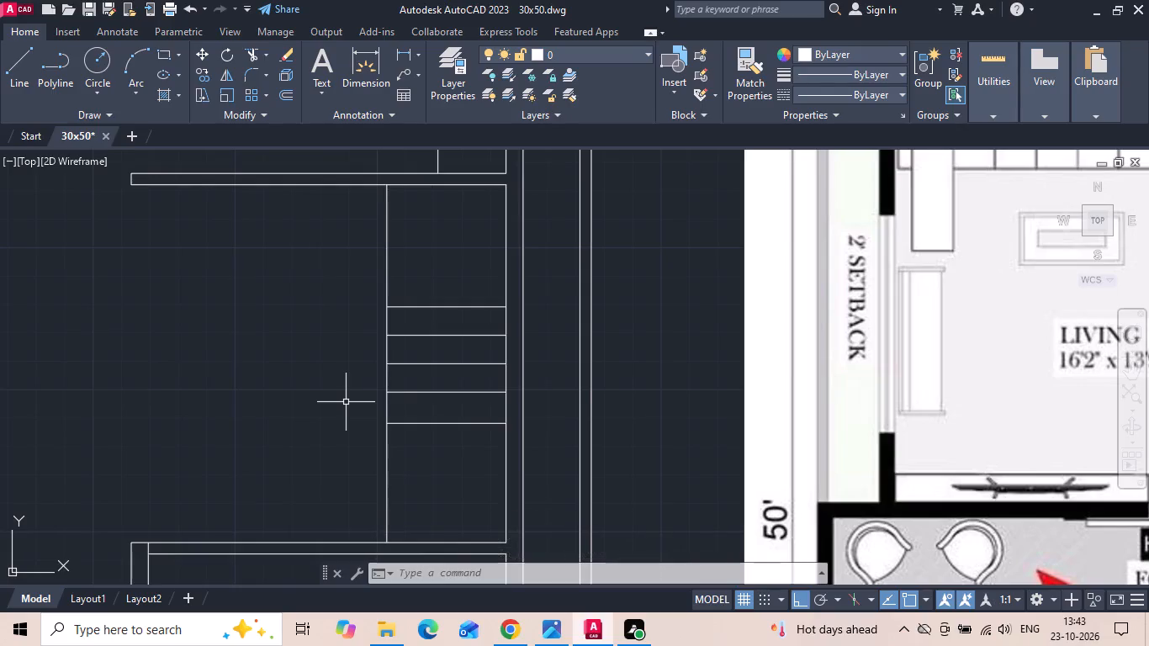
Copy the vertical stair line to the left at 10, 20, 30, 40, 50 and 60 inches as flight treads.
{"action": "scroll", "coordinate": [344, 395], "scroll_direction": "down", "scroll_amount": 1}
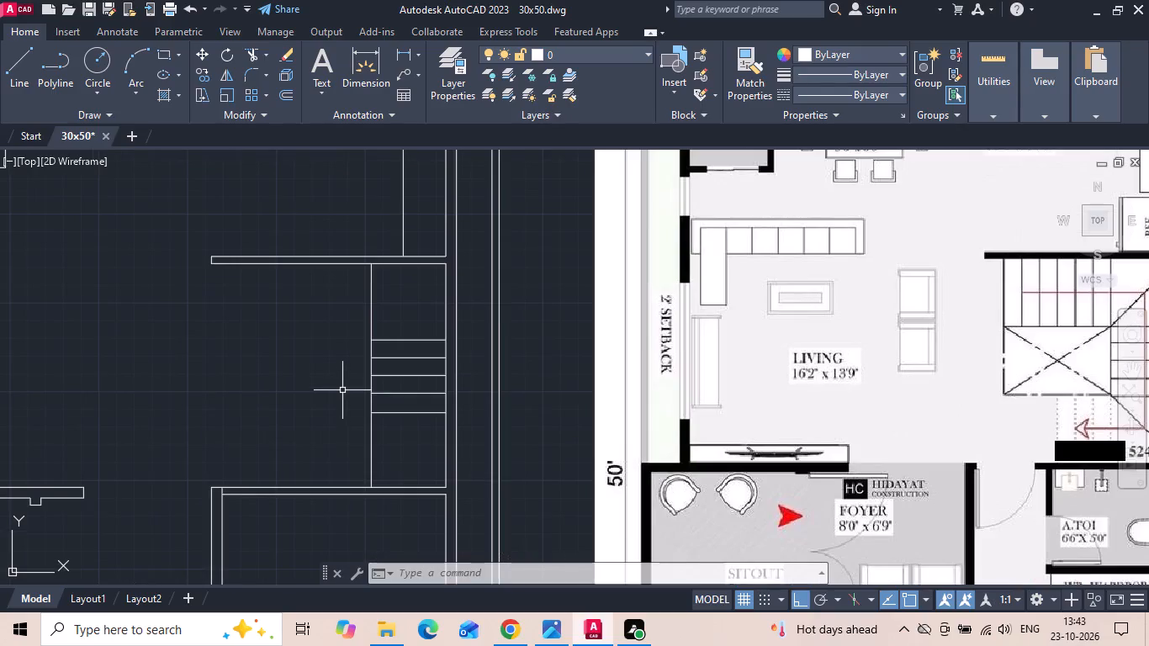
{"action": "left_click", "coordinate": [381, 312]}
{"action": "left_click", "coordinate": [304, 305]}
{"action": "right_click", "coordinate": [303, 305]}
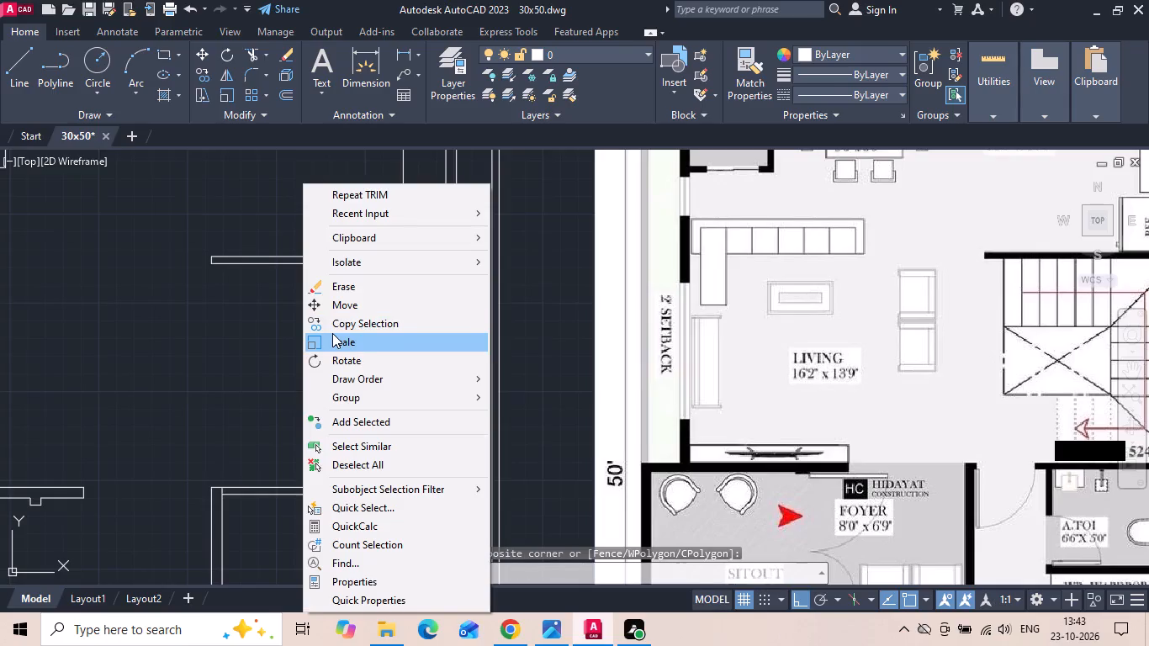
{"action": "left_click", "coordinate": [346, 320]}
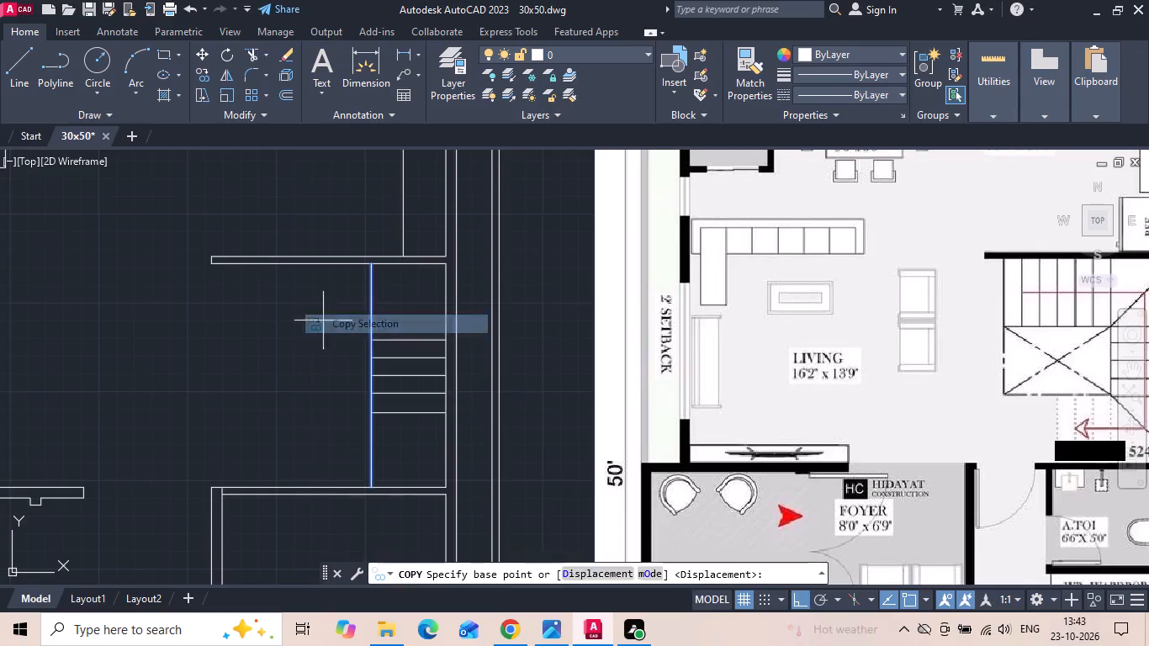
{"action": "left_click_drag", "start_coordinate": [302, 320], "coordinate": [120, 324]}
{"action": "type", "text": "10"}
{"action": "key", "text": "Return"}
{"action": "type", "text": "20"}
{"action": "key", "text": "Return"}
{"action": "type", "text": "30"}
{"action": "key", "text": "Return"}
{"action": "type", "text": "40"}
{"action": "key", "text": "Return"}
{"action": "type", "text": "50"}
{"action": "key", "text": "Return"}
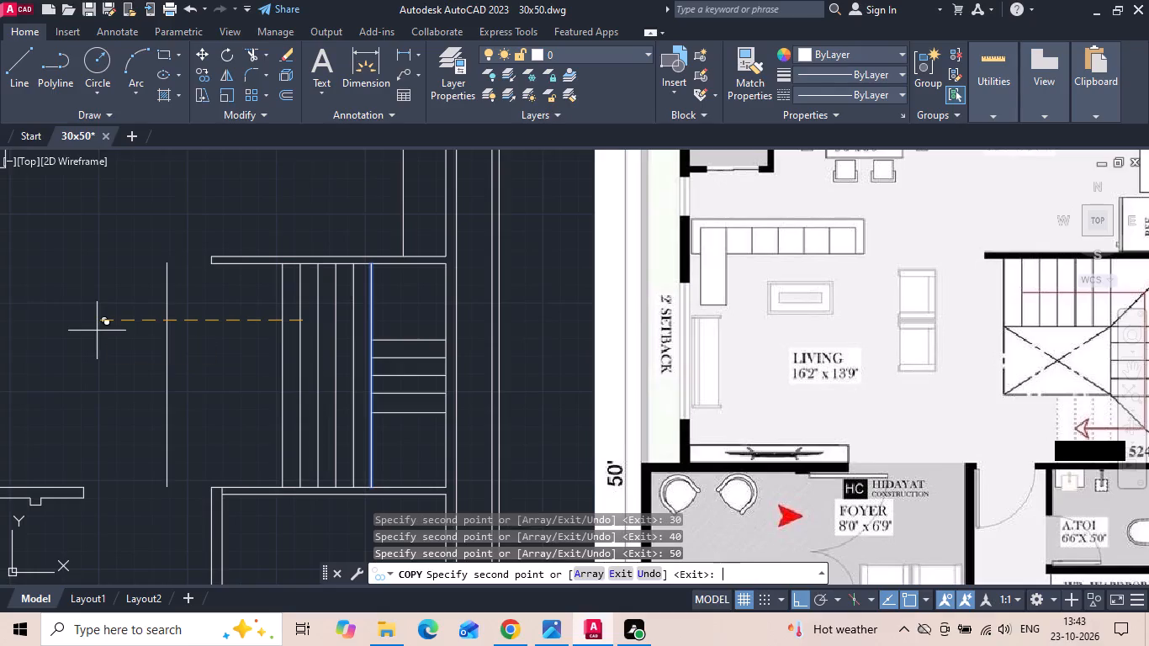
{"action": "type", "text": "60"}
{"action": "key", "text": "Return"}
{"action": "key", "text": "Escape"}
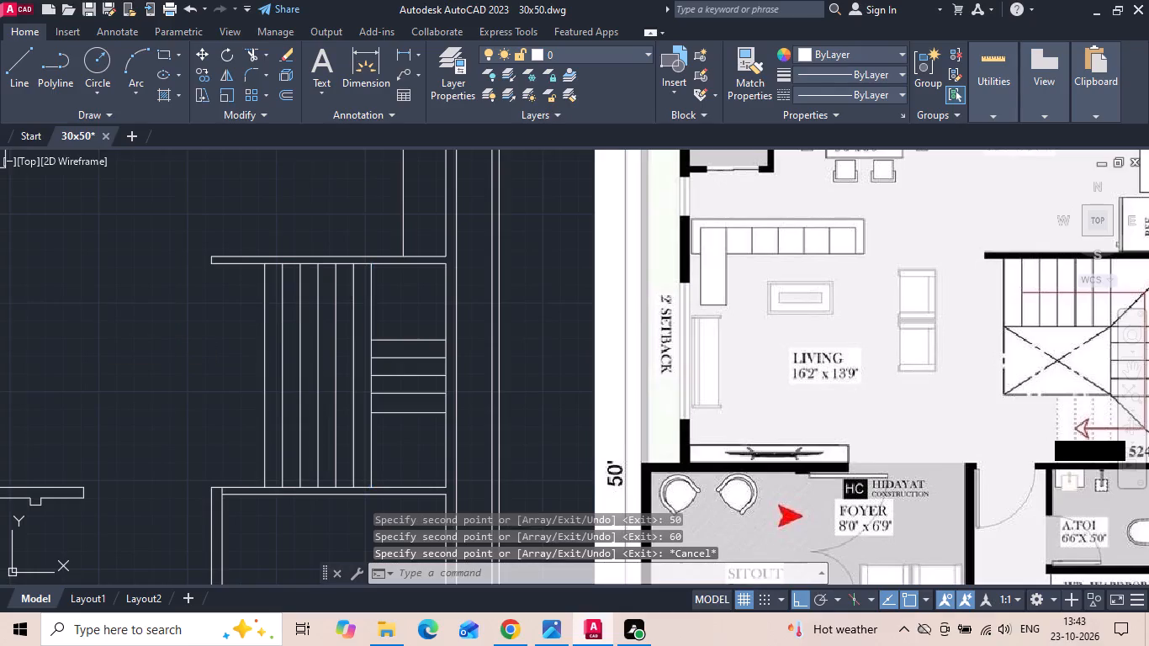
Offset the upper and lower wall lines of the staircase 3'6" inward across the treads.
{"action": "scroll", "coordinate": [314, 321], "scroll_direction": "up", "scroll_amount": 1}
{"action": "type", "text": "o"}
{"action": "key", "text": "space"}
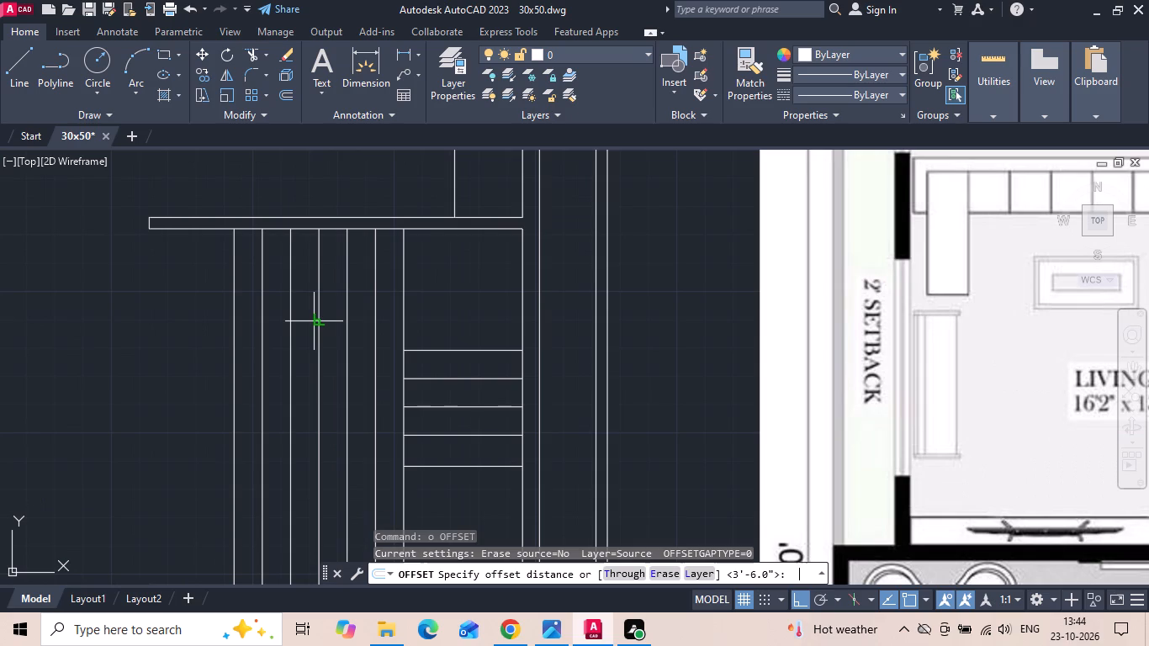
{"action": "type", "text": "3'"}
{"action": "type", "text": "6"}
{"action": "key", "text": "space"}
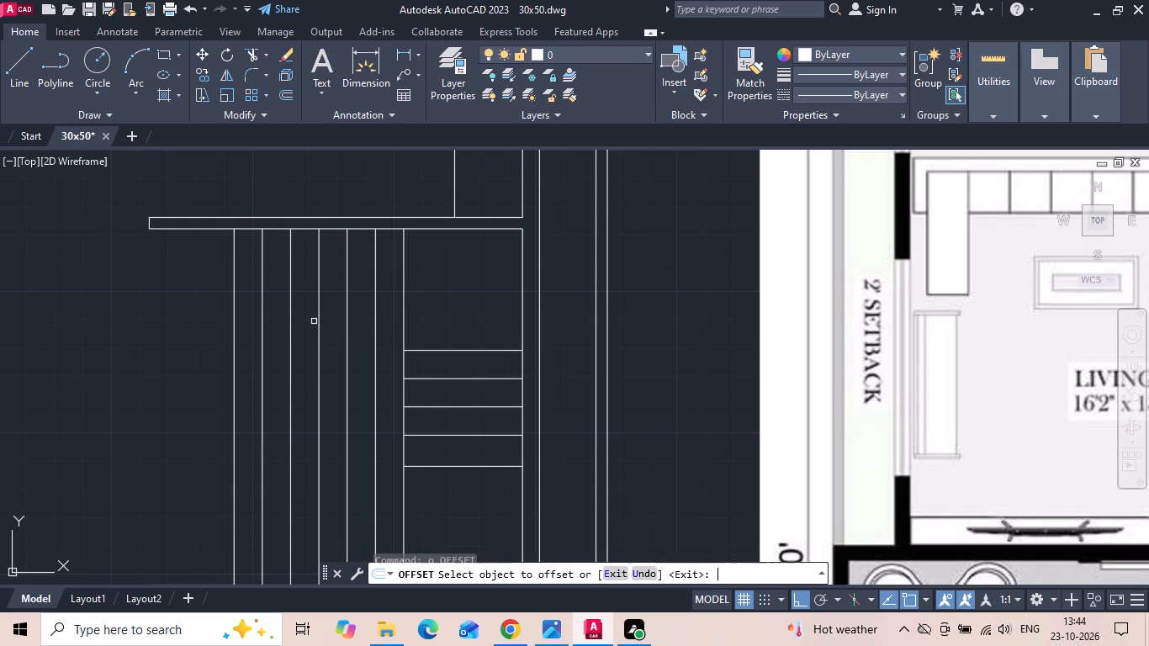
{"action": "left_click", "coordinate": [445, 230]}
{"action": "left_click", "coordinate": [453, 280]}
{"action": "middle_click_drag", "start_coordinate": [453, 298], "coordinate": [470, 217]}
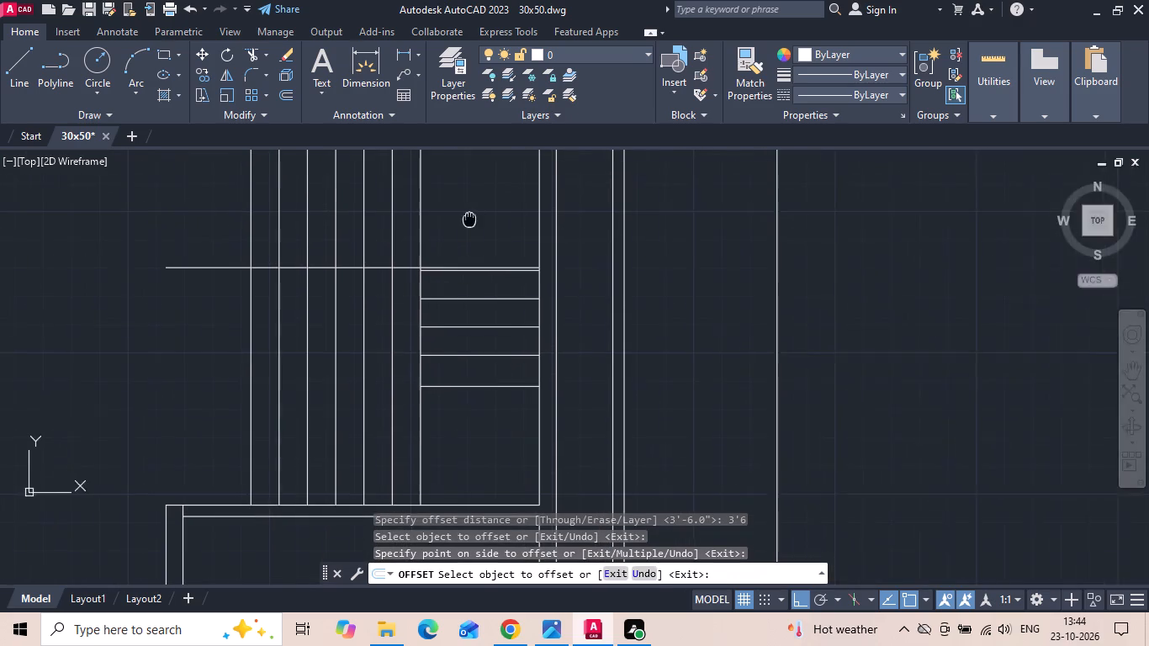
{"action": "left_click", "coordinate": [454, 506]}
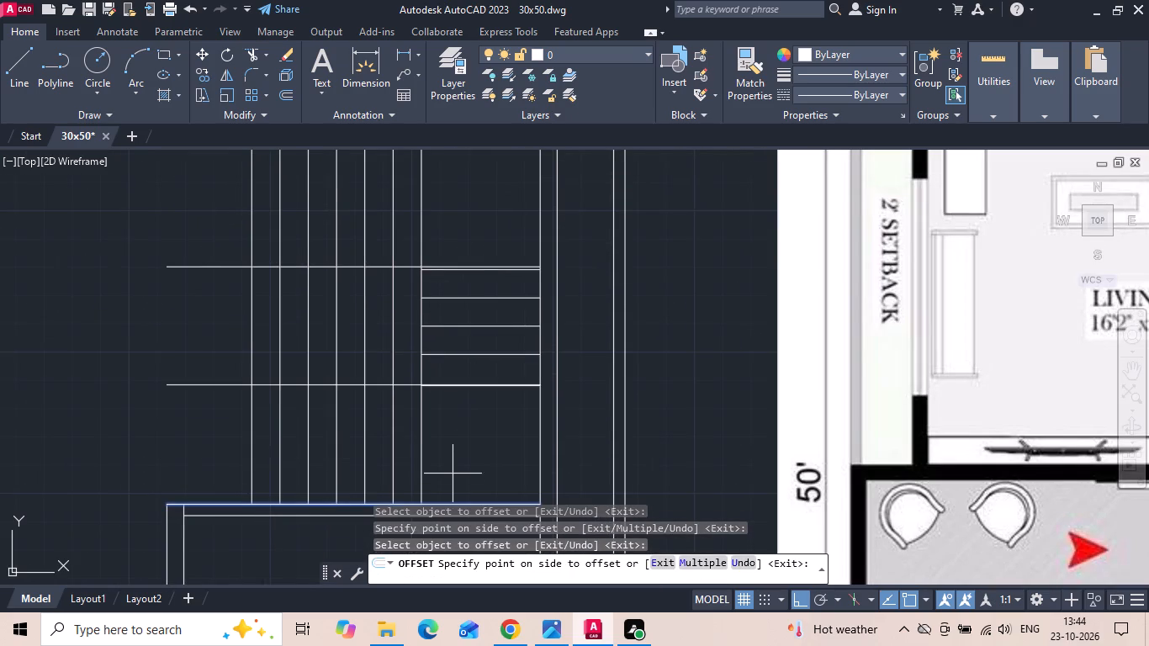
{"action": "left_click", "coordinate": [453, 472]}
{"action": "key", "text": "Escape"}
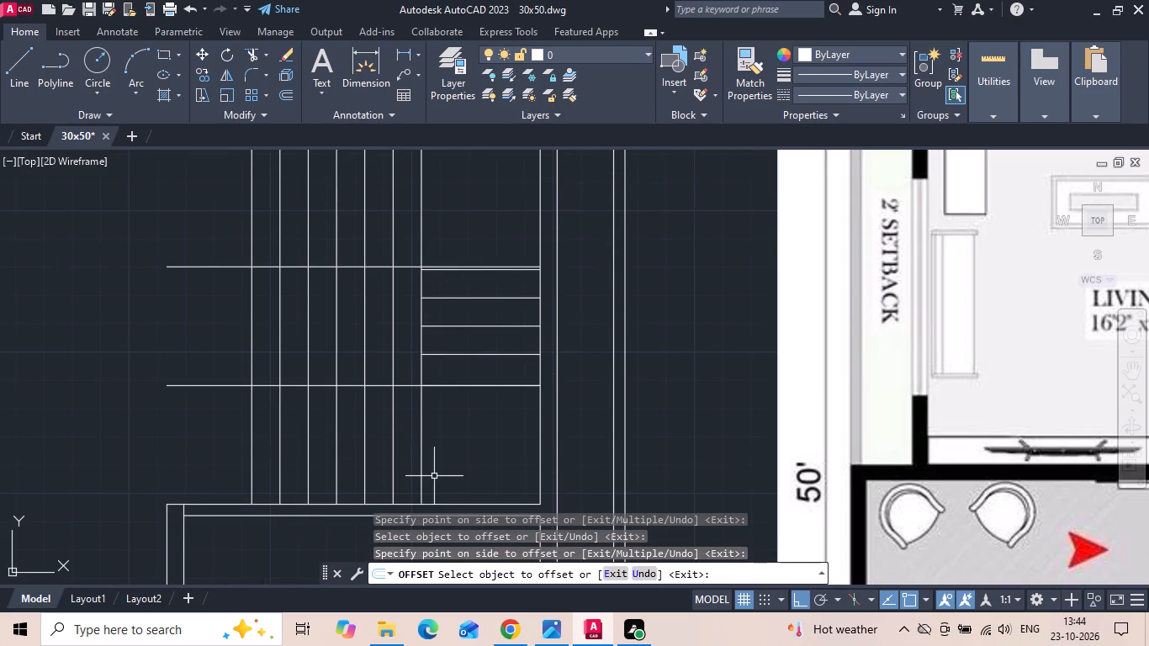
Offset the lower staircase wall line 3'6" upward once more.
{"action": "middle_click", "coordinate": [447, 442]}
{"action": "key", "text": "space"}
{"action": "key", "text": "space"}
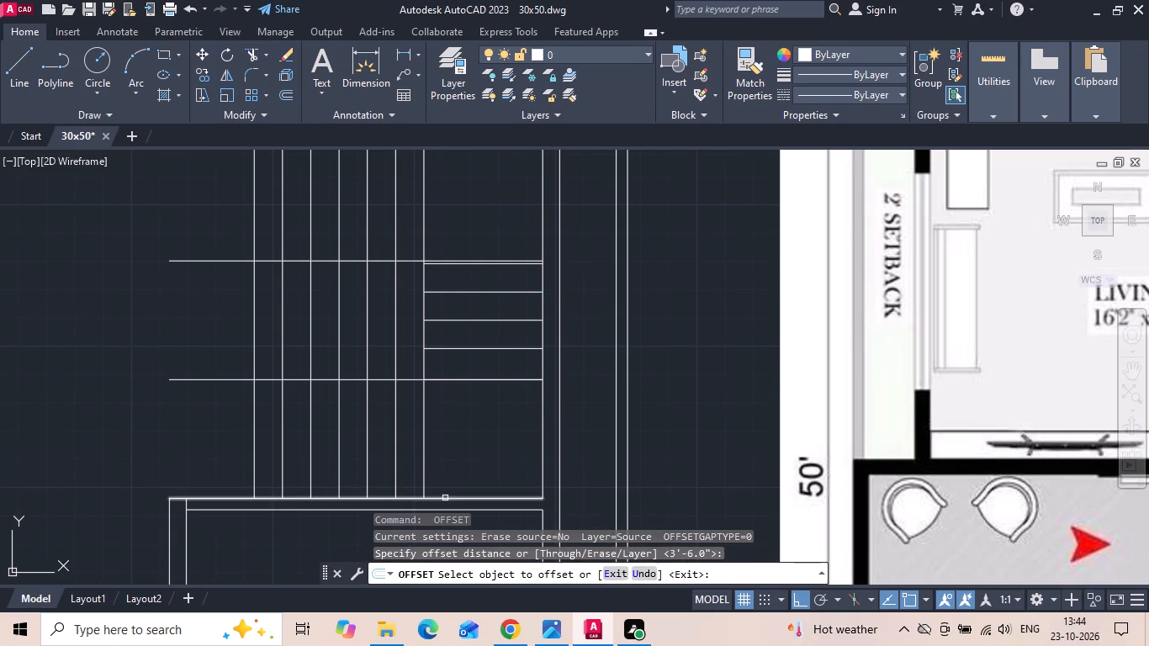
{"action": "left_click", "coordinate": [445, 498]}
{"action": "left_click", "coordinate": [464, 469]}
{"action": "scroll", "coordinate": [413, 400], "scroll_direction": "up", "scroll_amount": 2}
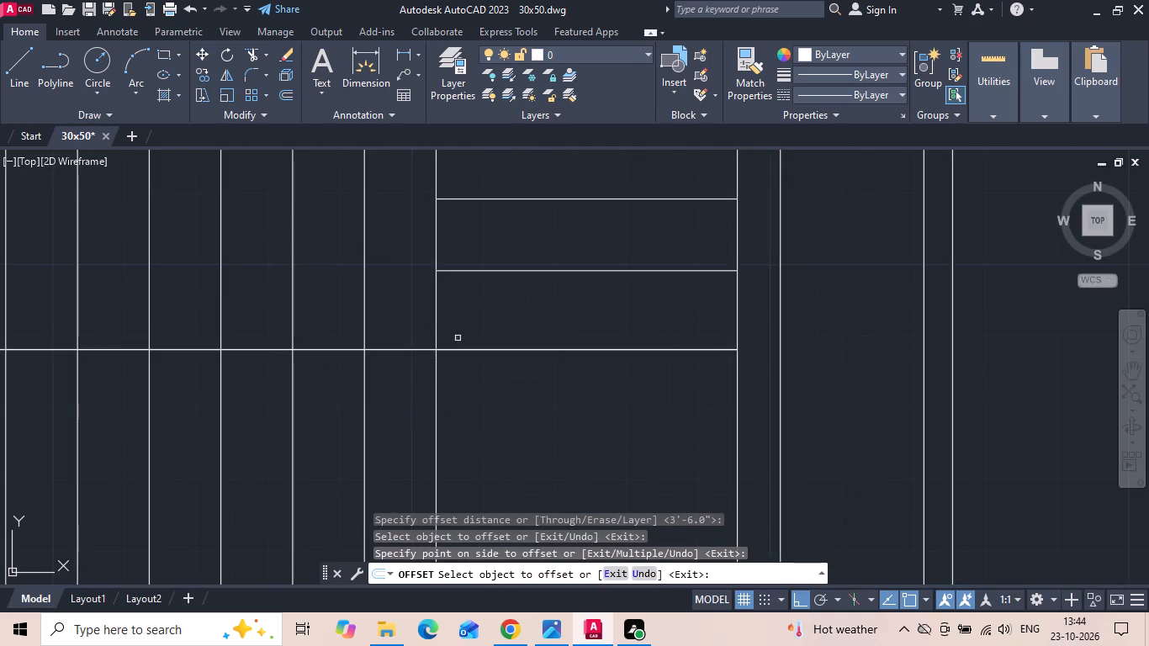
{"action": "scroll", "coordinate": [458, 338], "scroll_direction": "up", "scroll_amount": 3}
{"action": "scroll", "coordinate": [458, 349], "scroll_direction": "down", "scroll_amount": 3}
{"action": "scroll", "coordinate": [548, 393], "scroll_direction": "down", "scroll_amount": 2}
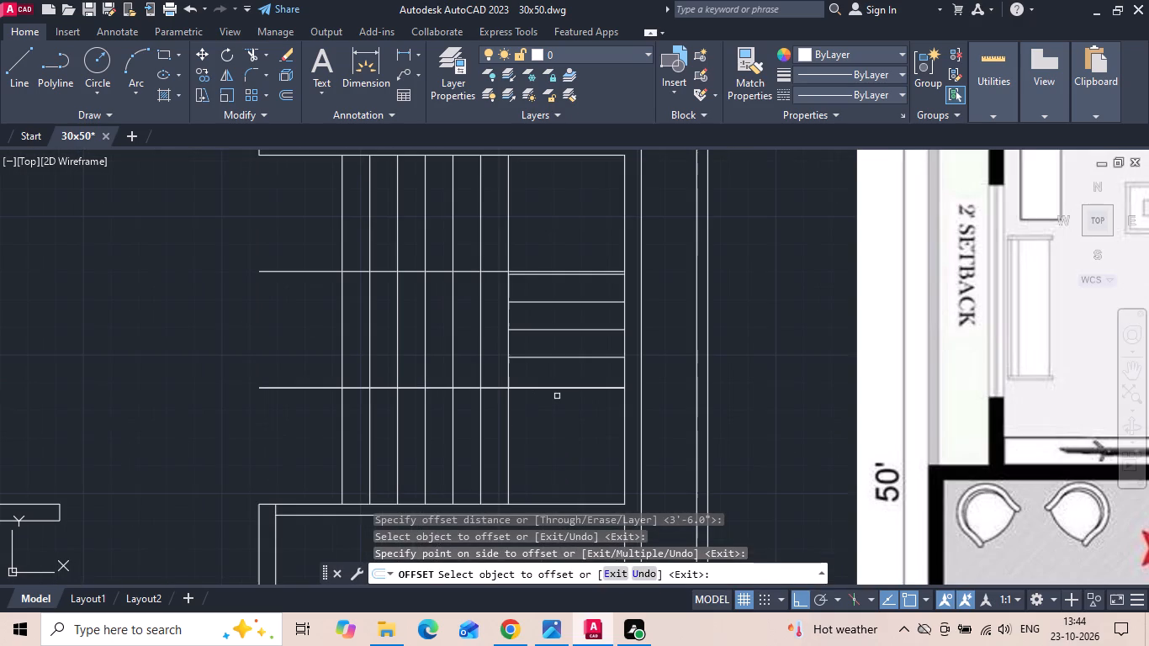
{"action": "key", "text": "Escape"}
Measure the gap between the upper offset line and the topmost horizontal tread.
{"action": "left_click", "coordinate": [399, 54]}
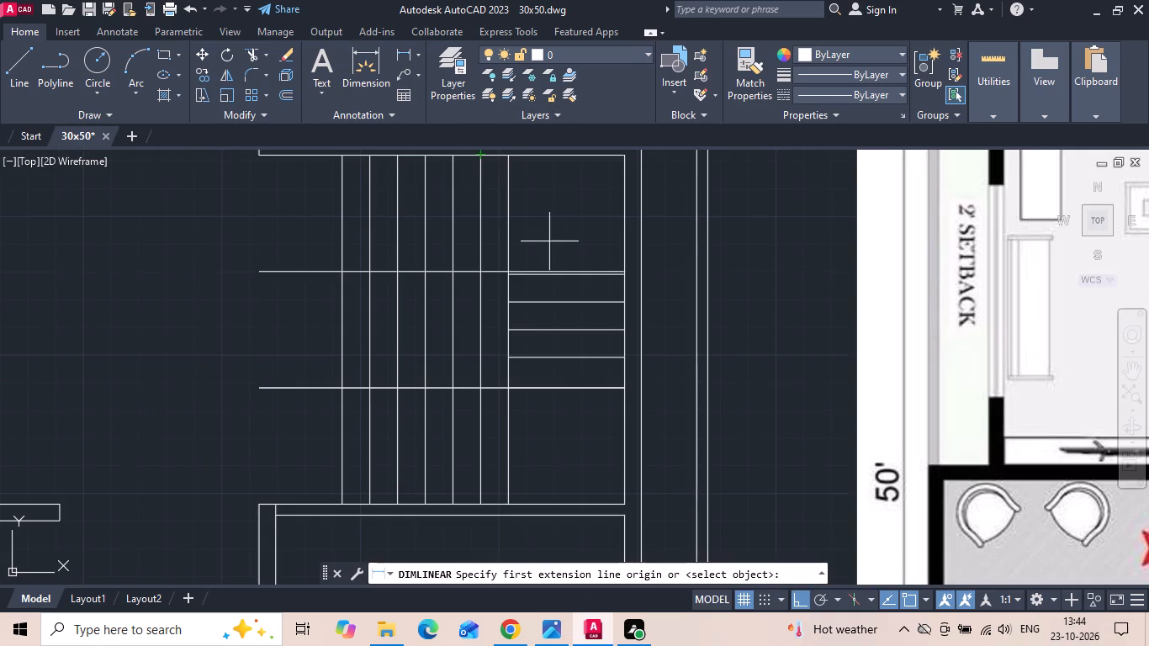
{"action": "scroll", "coordinate": [547, 276], "scroll_direction": "up", "scroll_amount": 3}
{"action": "left_click", "coordinate": [546, 255]}
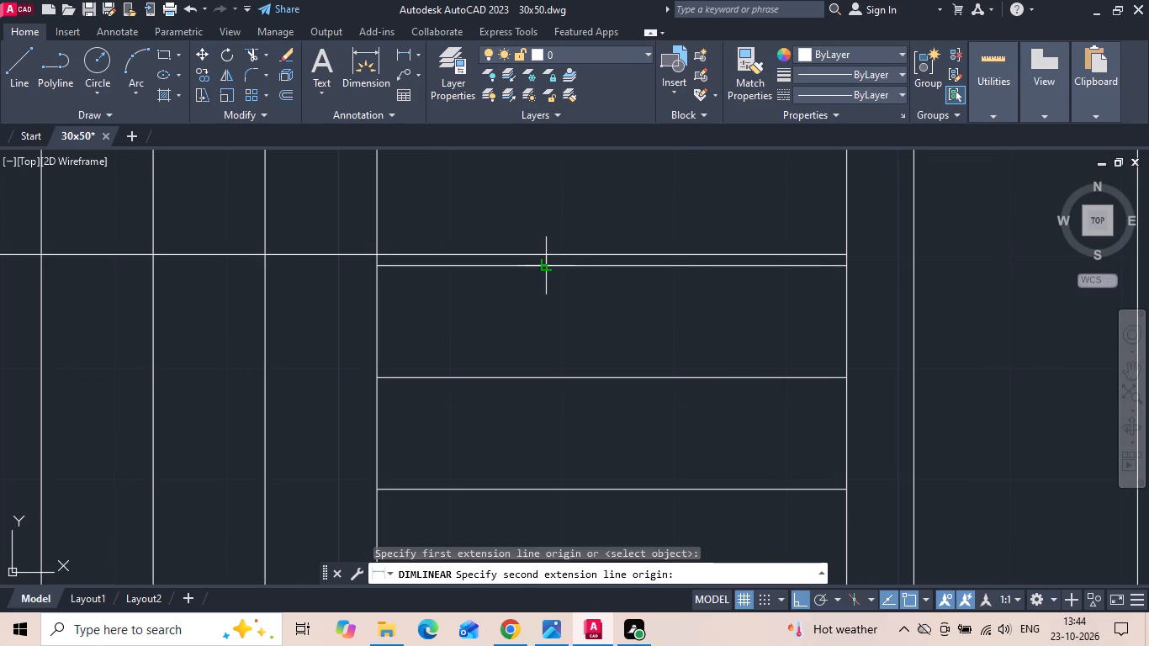
{"action": "left_click", "coordinate": [548, 268]}
{"action": "scroll", "coordinate": [548, 269], "scroll_direction": "down", "scroll_amount": 3}
{"action": "key", "text": "Escape"}
Add a linear dimension between the lowest horizontal tread and the staircase's lower wall.
{"action": "scroll", "coordinate": [582, 447], "scroll_direction": "up", "scroll_amount": 2}
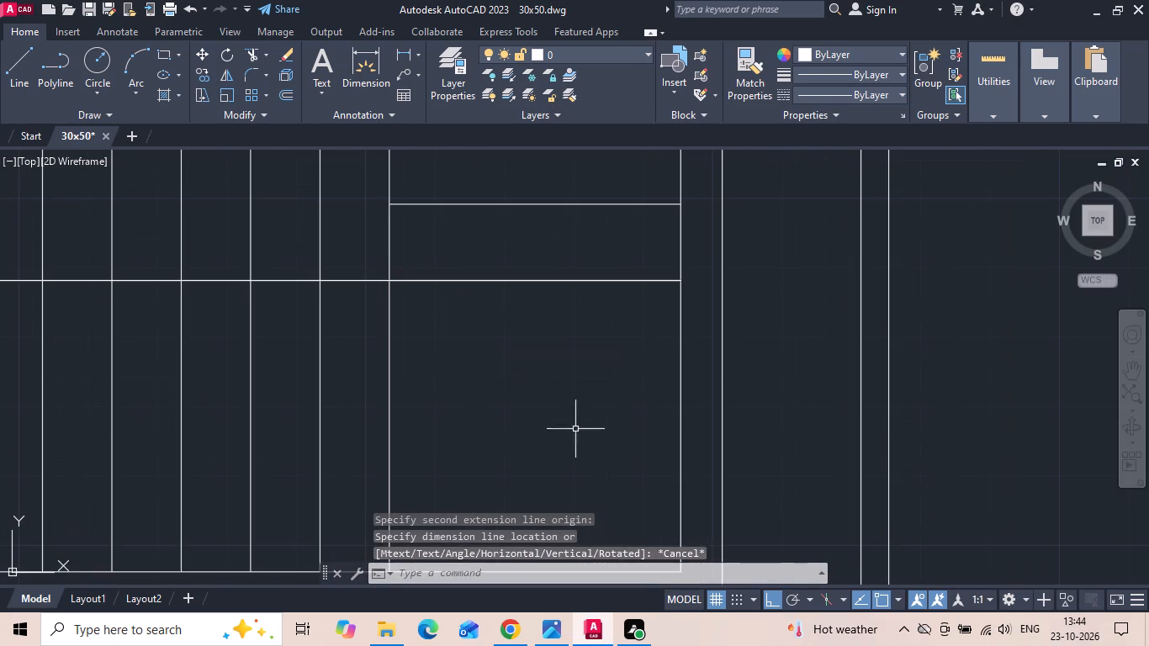
{"action": "key", "text": "space"}
{"action": "left_click", "coordinate": [535, 284]}
{"action": "scroll", "coordinate": [537, 299], "scroll_direction": "down", "scroll_amount": 1}
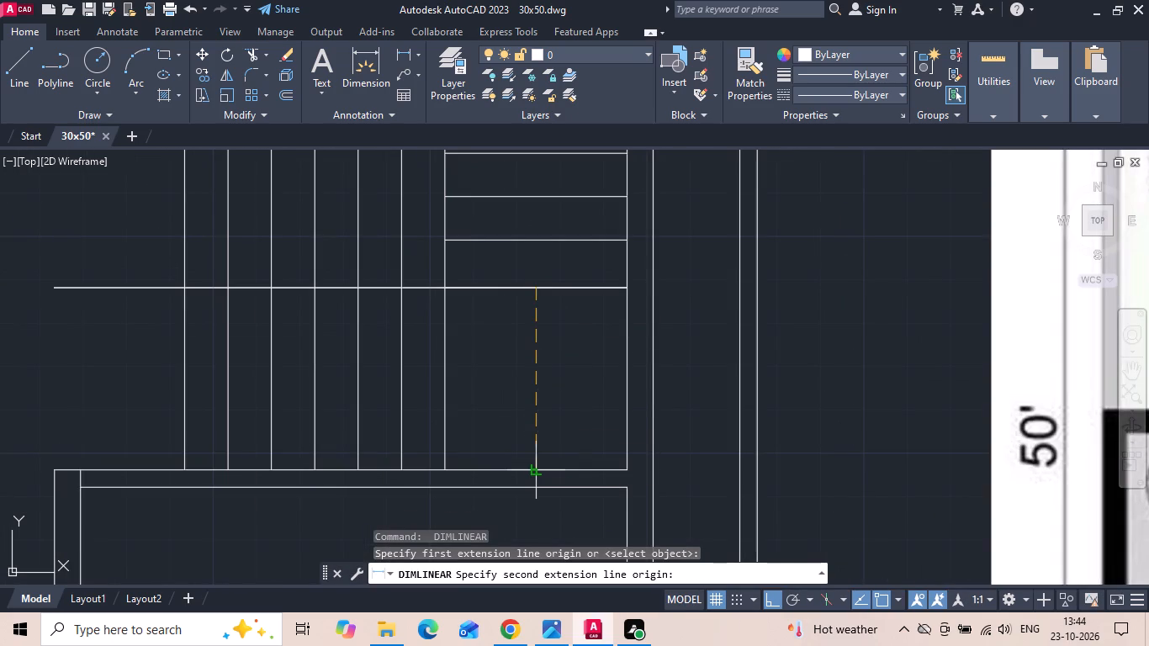
{"action": "left_click", "coordinate": [539, 472]}
{"action": "left_click", "coordinate": [541, 470]}
Measure the distance from the upper offset line to the staircase's upper wall.
{"action": "scroll", "coordinate": [539, 456], "scroll_direction": "down", "scroll_amount": 1}
{"action": "middle_click_drag", "start_coordinate": [535, 256], "coordinate": [537, 293]}
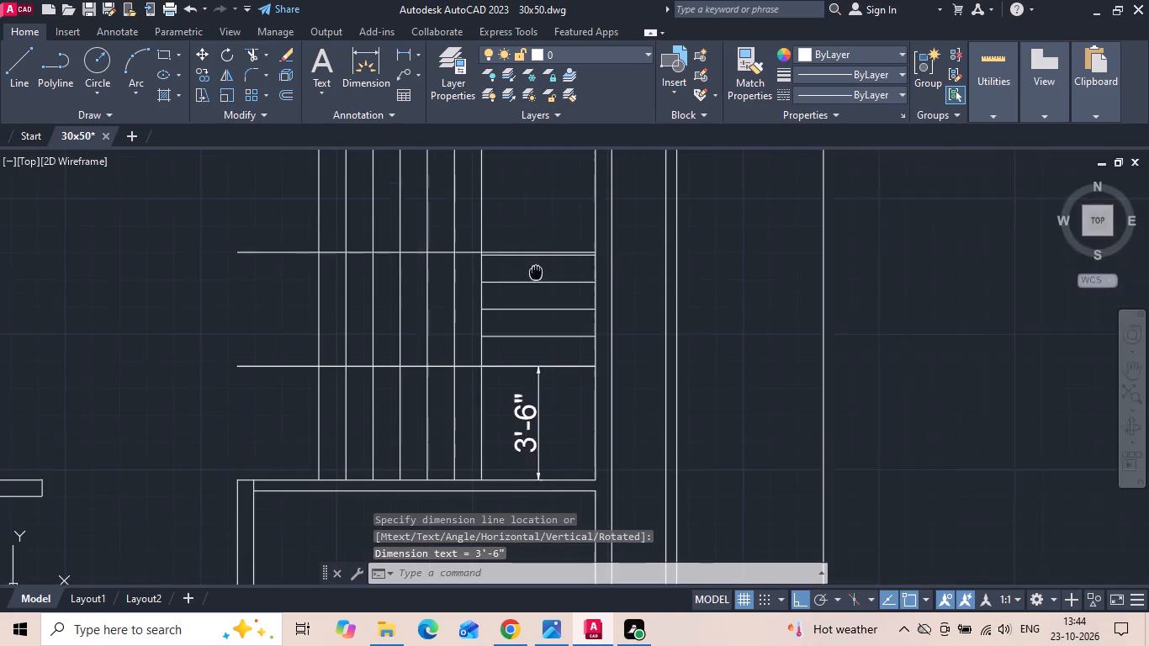
{"action": "middle_click_drag", "start_coordinate": [537, 293], "coordinate": [537, 344]}
{"action": "key", "text": "space"}
{"action": "left_click_drag", "start_coordinate": [535, 317], "coordinate": [530, 304]}
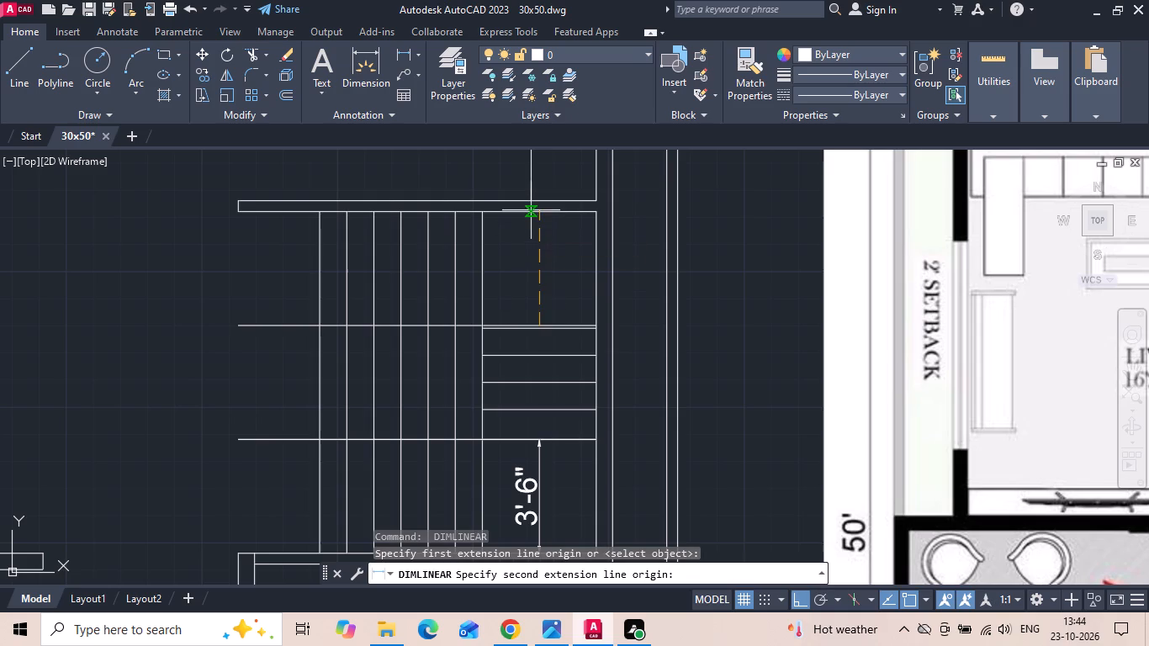
{"action": "left_click", "coordinate": [532, 209]}
{"action": "key", "text": "Escape"}
Move the five horizontal treads and the lower offset lines up together by 0.5 inch.
{"action": "scroll", "coordinate": [505, 383], "scroll_direction": "up", "scroll_amount": 2}
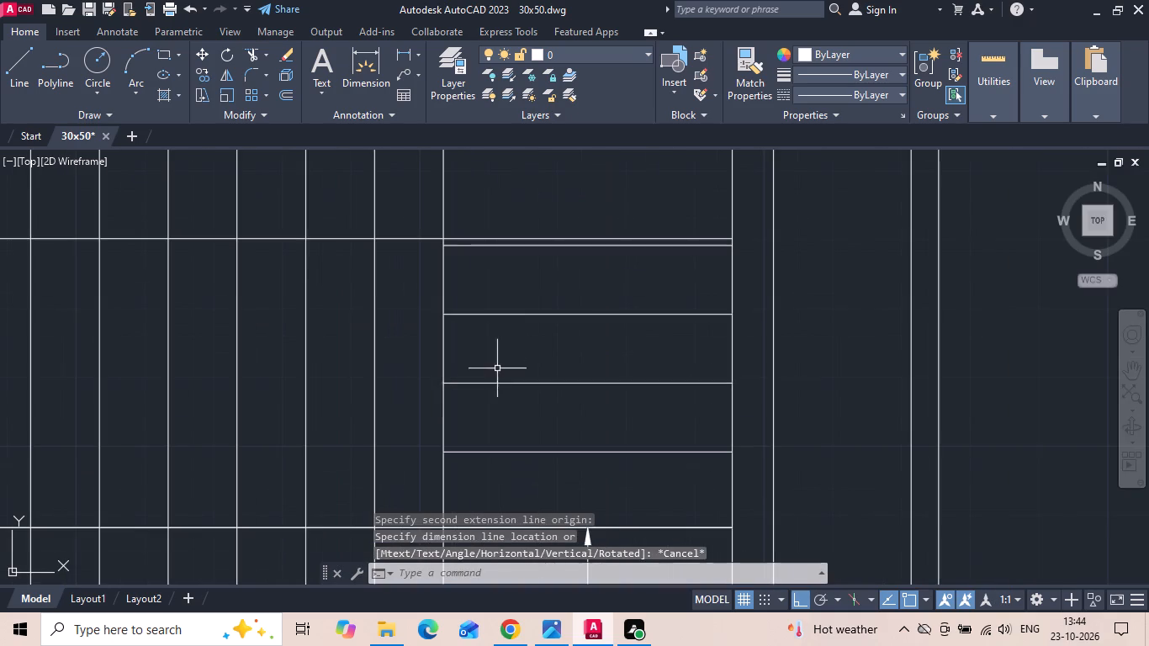
{"action": "scroll", "coordinate": [468, 246], "scroll_direction": "up", "scroll_amount": 1}
{"action": "left_click_drag", "start_coordinate": [467, 238], "coordinate": [463, 247]}
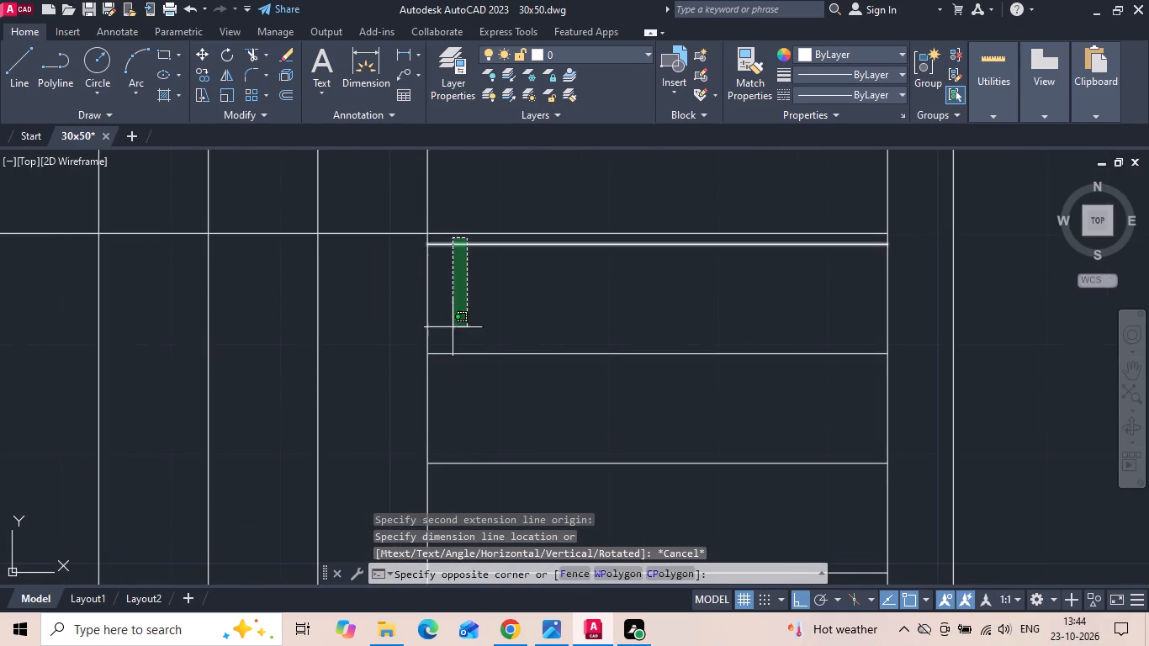
{"action": "middle_click_drag", "start_coordinate": [451, 329], "coordinate": [437, 232]}
{"action": "scroll", "coordinate": [437, 231], "scroll_direction": "down", "scroll_amount": 1}
{"action": "scroll", "coordinate": [436, 425], "scroll_direction": "up", "scroll_amount": 1}
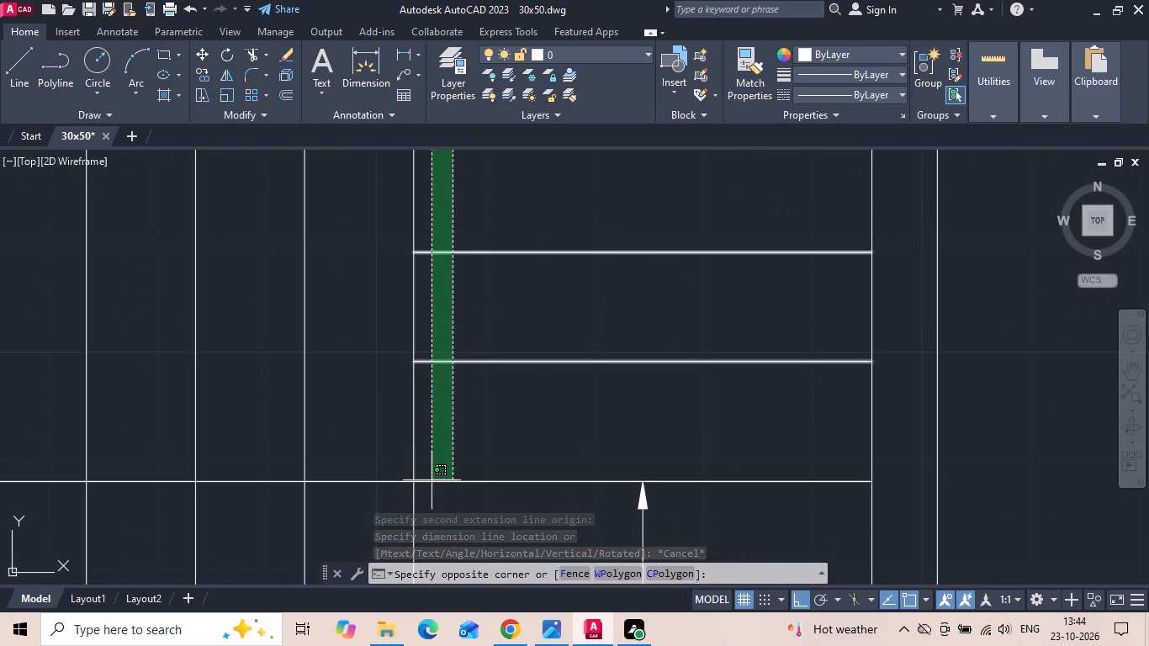
{"action": "left_click", "coordinate": [432, 485]}
{"action": "right_click", "coordinate": [443, 447]}
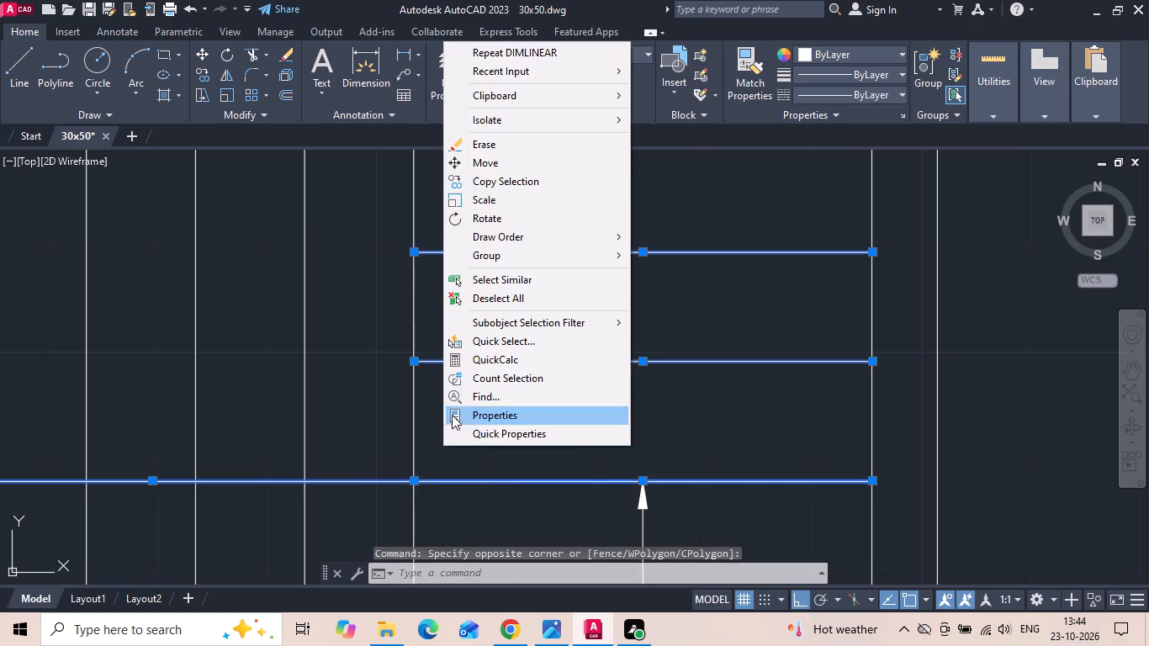
{"action": "left_click", "coordinate": [495, 171]}
{"action": "left_click", "coordinate": [502, 421]}
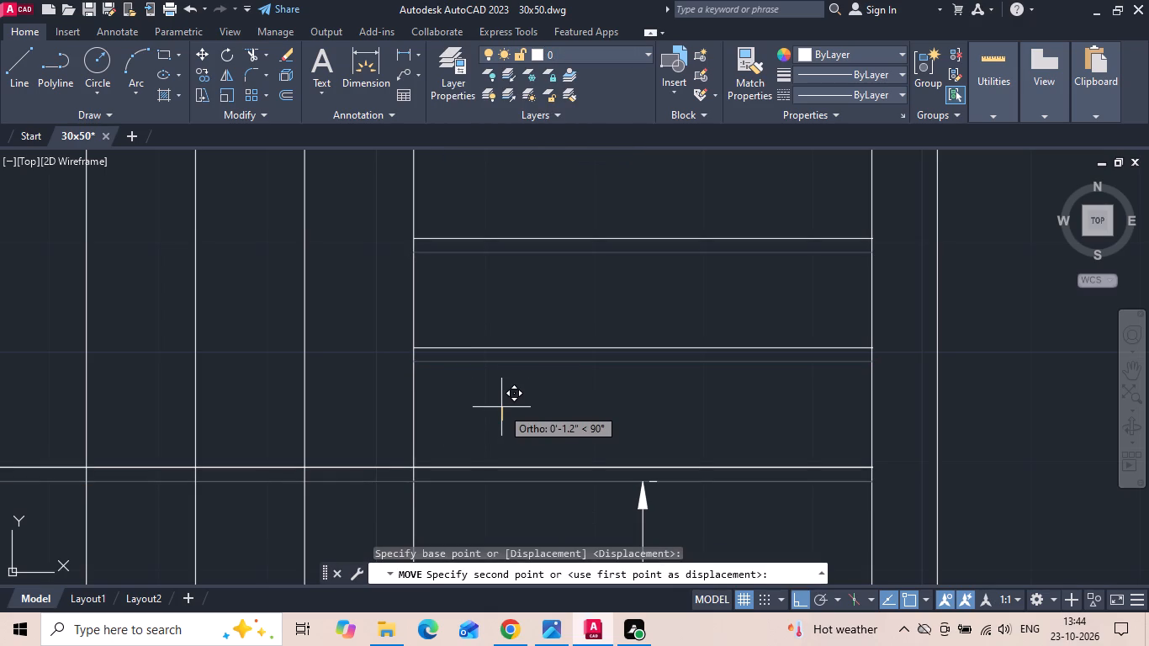
{"action": "key", "text": "period"}
{"action": "type", "text": "5"}
{"action": "key", "text": "space"}
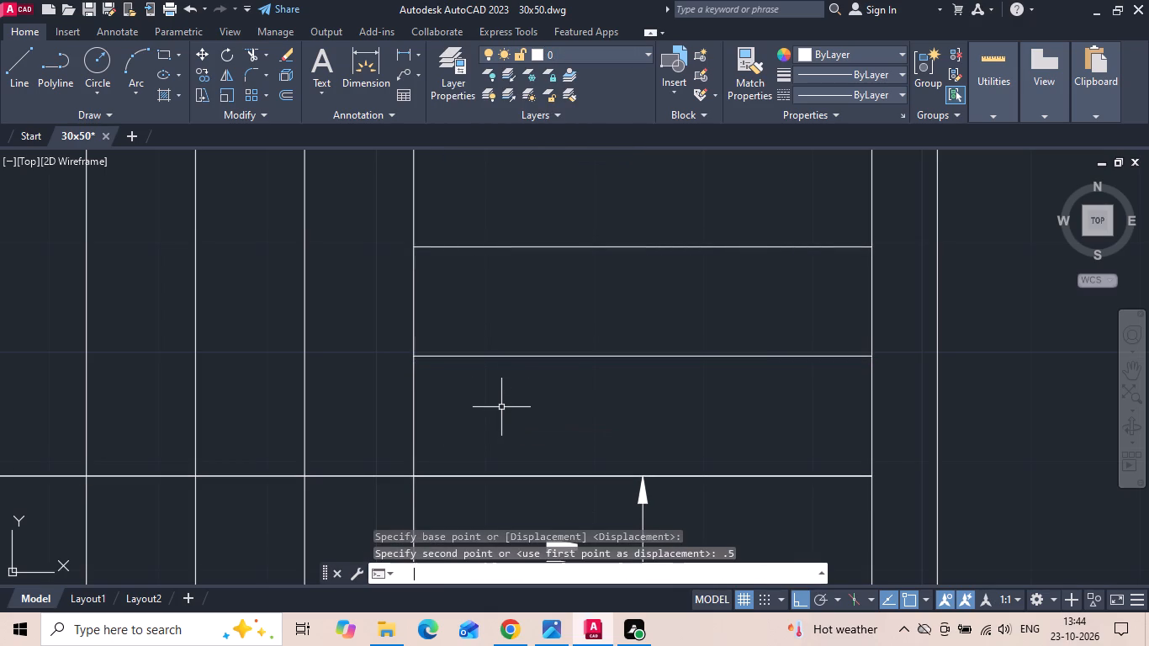
Delete the two long offset lines overlapping the lowest horizontal tread.
{"action": "scroll", "coordinate": [563, 411], "scroll_direction": "down", "scroll_amount": 2}
{"action": "left_click", "coordinate": [207, 436]}
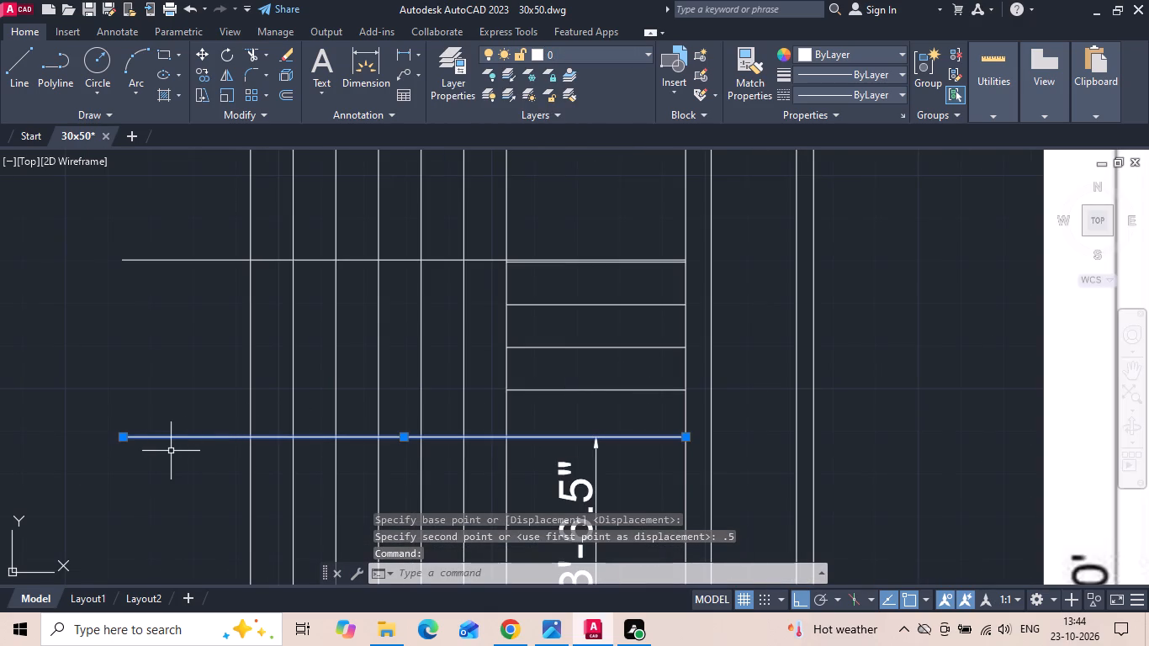
{"action": "key", "text": "Delete"}
{"action": "left_click", "coordinate": [479, 437]}
{"action": "key", "text": "Delete"}
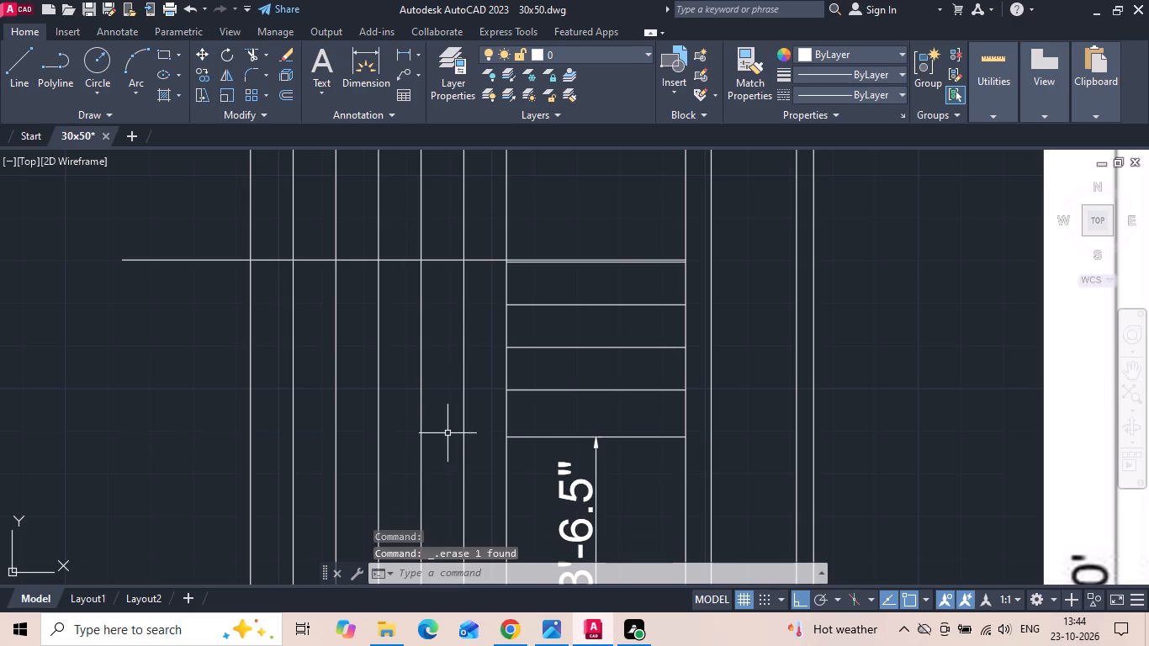
{"action": "scroll", "coordinate": [502, 256], "scroll_direction": "up", "scroll_amount": 2}
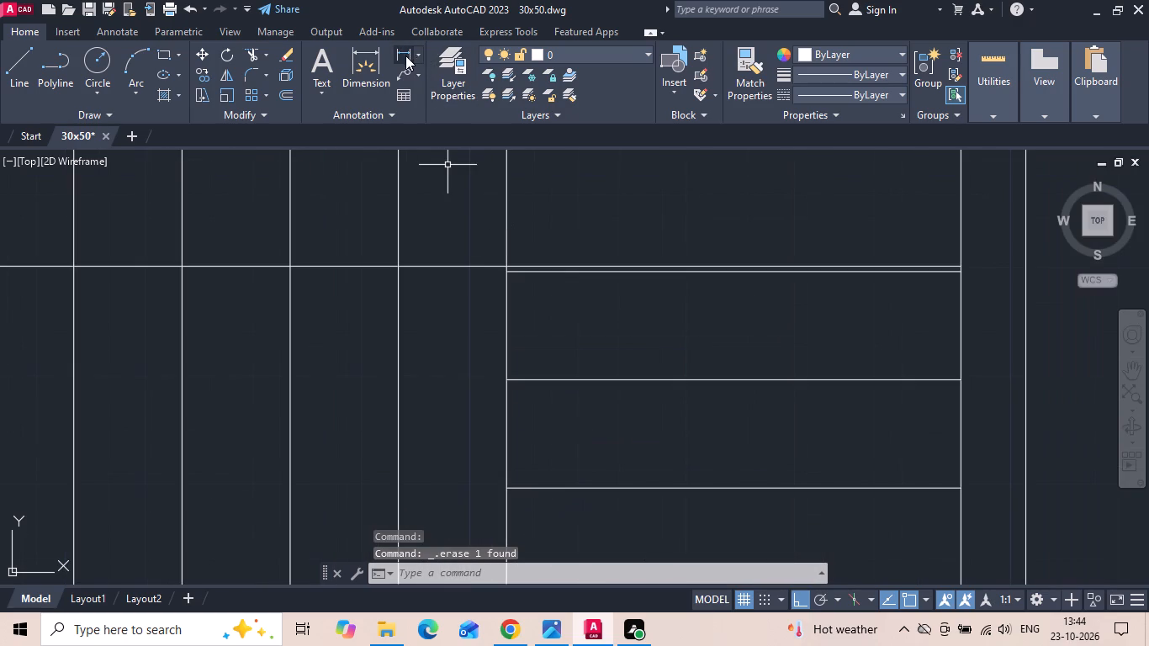
Measure the gap between the upper offset line and the topmost horizontal tread.
{"action": "left_click", "coordinate": [405, 56]}
{"action": "scroll", "coordinate": [540, 243], "scroll_direction": "up", "scroll_amount": 2}
{"action": "left_click", "coordinate": [526, 300]}
{"action": "left_click", "coordinate": [526, 314]}
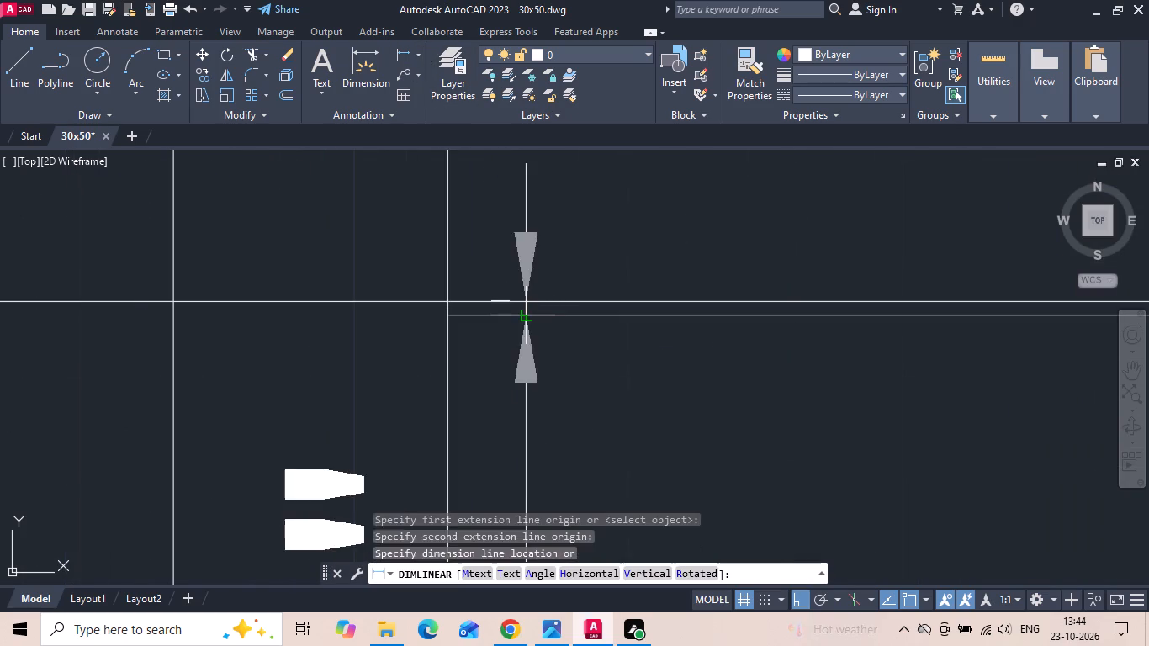
{"action": "scroll", "coordinate": [527, 314], "scroll_direction": "down", "scroll_amount": 4}
{"action": "key", "text": "Escape"}
Trim off the part of the upper offset line that runs above the topmost horizontal tread.
{"action": "scroll", "coordinate": [529, 318], "scroll_direction": "up", "scroll_amount": 2}
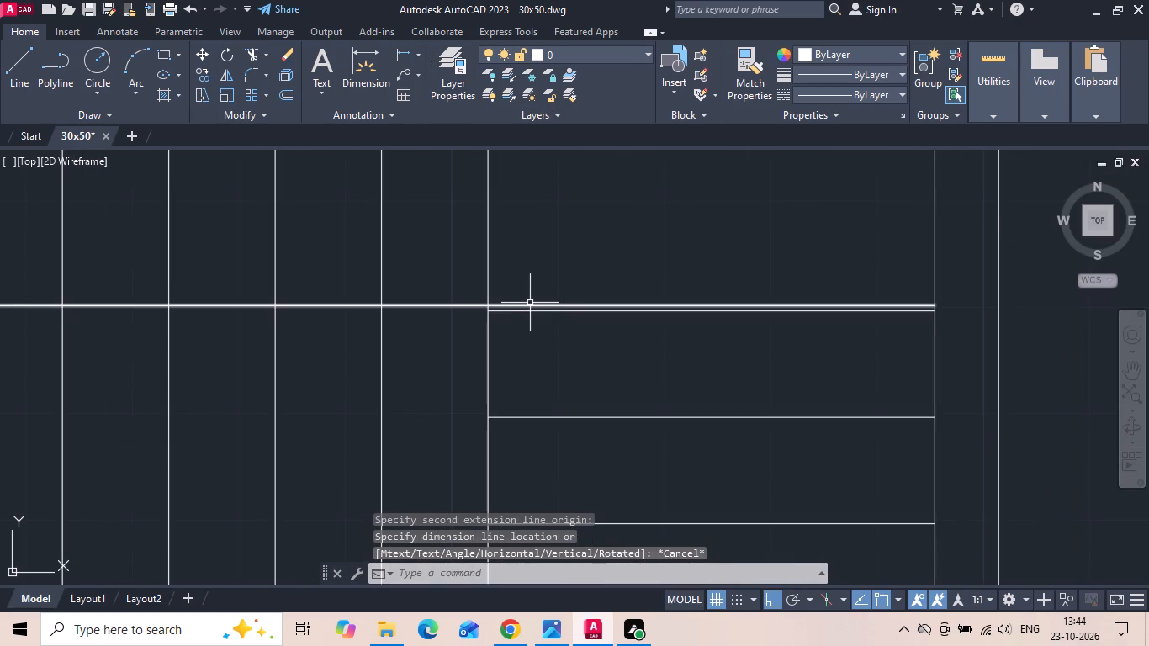
{"action": "type", "text": "tr"}
{"action": "key", "text": "space"}
{"action": "left_click", "coordinate": [527, 304]}
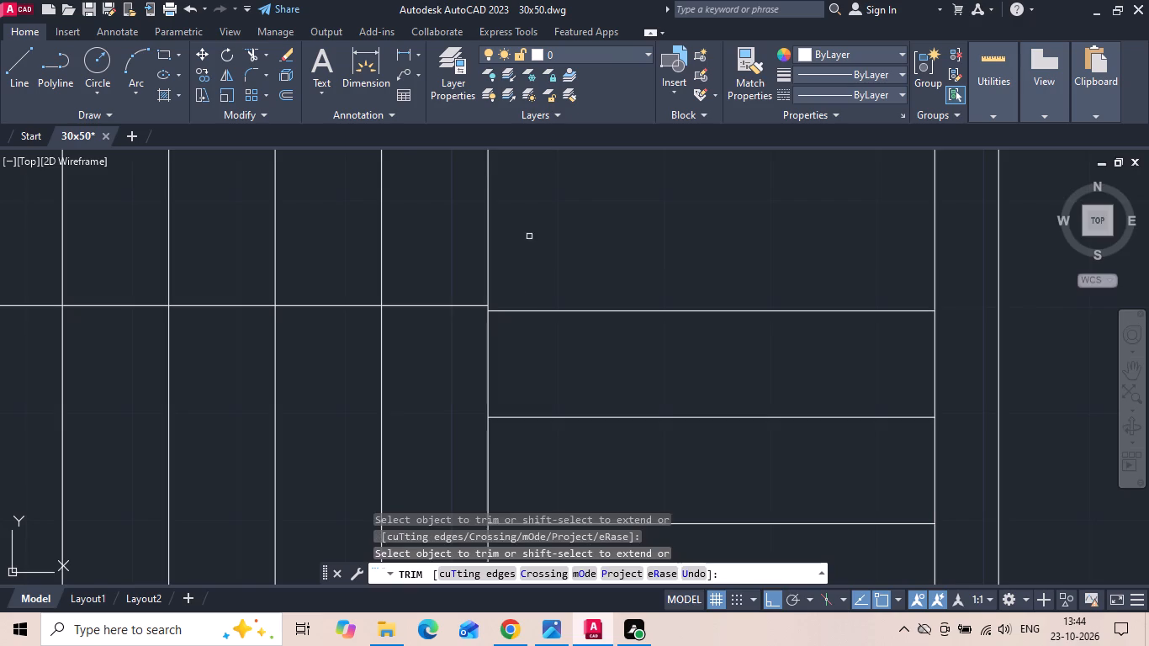
{"action": "scroll", "coordinate": [529, 229], "scroll_direction": "down", "scroll_amount": 2}
{"action": "key", "text": "Escape"}
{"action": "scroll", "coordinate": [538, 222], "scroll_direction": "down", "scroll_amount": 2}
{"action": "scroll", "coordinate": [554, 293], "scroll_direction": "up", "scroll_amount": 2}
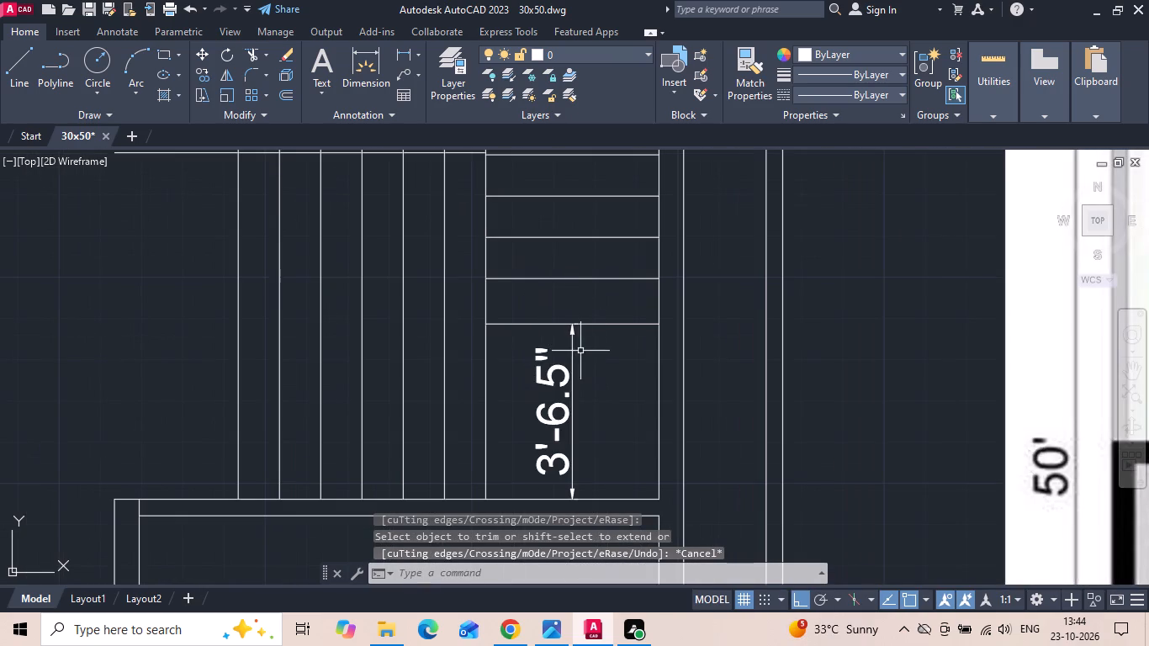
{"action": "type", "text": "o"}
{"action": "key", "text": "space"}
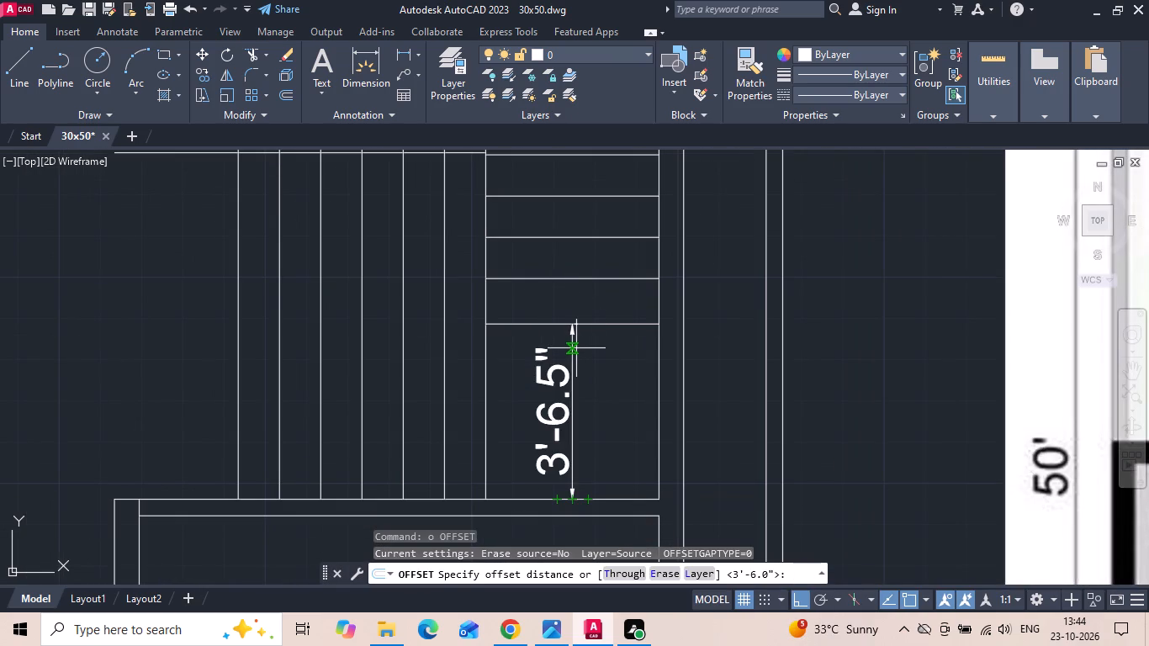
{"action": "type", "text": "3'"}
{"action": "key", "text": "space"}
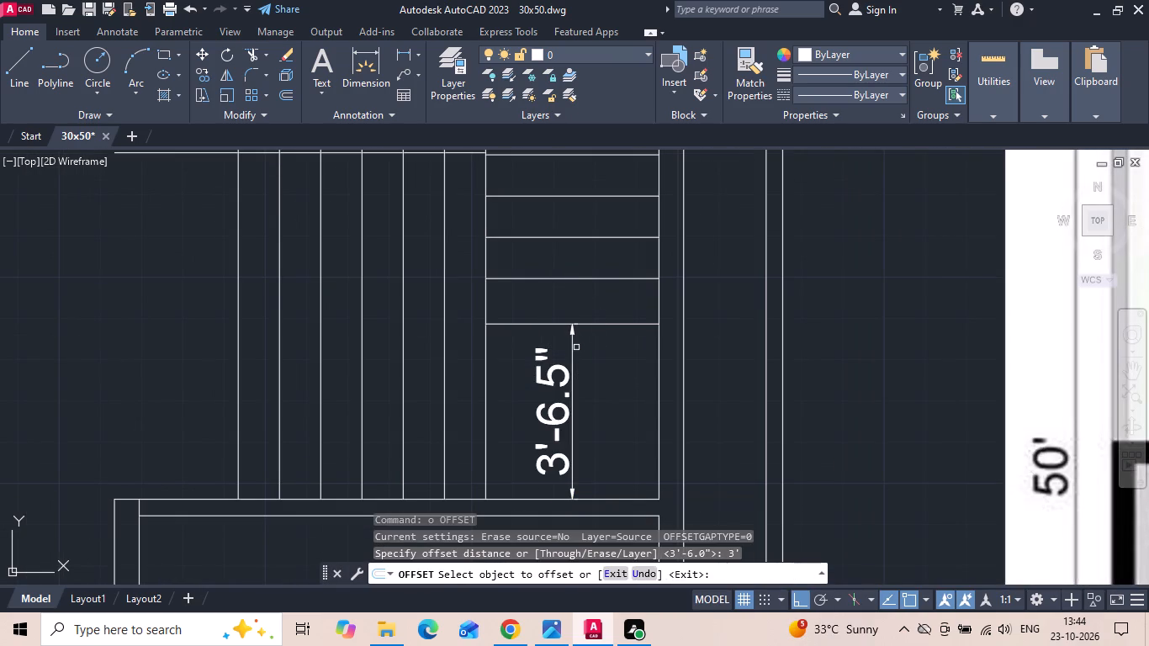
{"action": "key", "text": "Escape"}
Offset the staircase's lower wall line 3'6" upward into the stair area.
{"action": "type", "text": "o 3'6"}
{"action": "key", "text": "space"}
{"action": "middle_click_drag", "start_coordinate": [561, 373], "coordinate": [573, 301]}
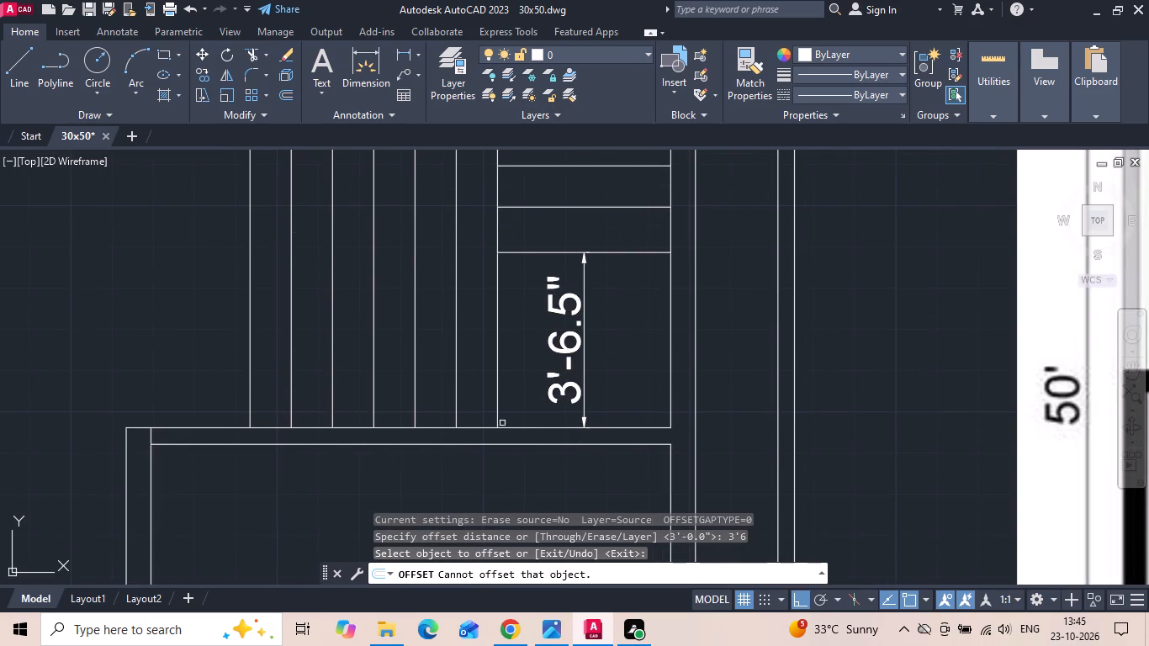
{"action": "left_click", "coordinate": [484, 426]}
{"action": "left_click", "coordinate": [487, 387]}
{"action": "key", "text": "Escape"}
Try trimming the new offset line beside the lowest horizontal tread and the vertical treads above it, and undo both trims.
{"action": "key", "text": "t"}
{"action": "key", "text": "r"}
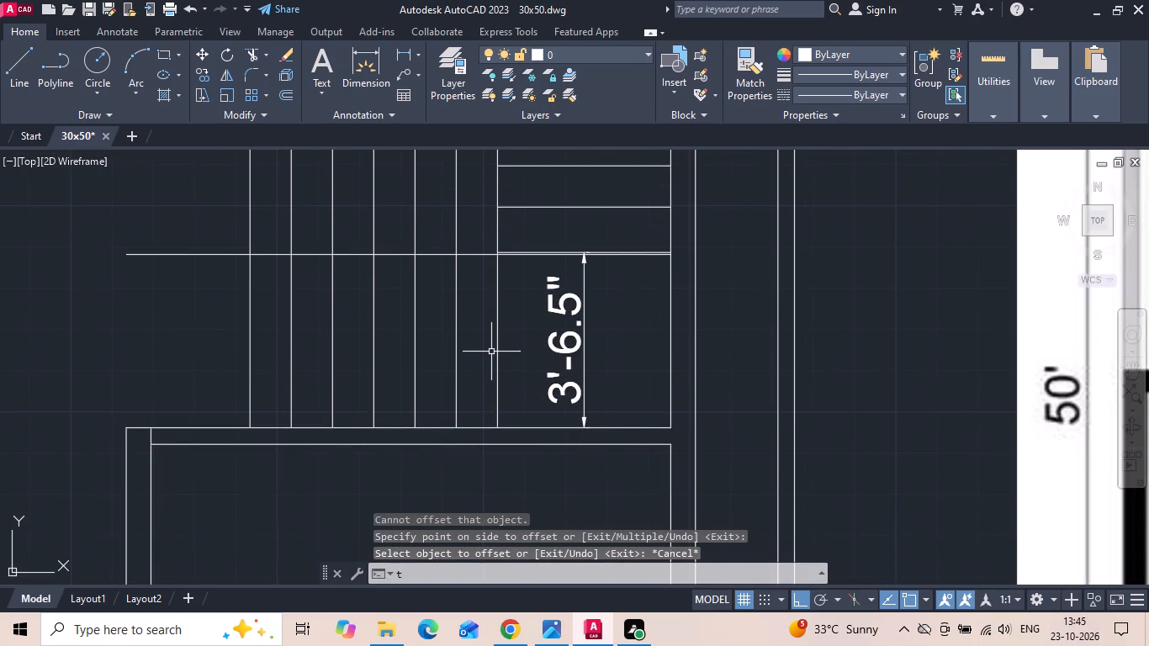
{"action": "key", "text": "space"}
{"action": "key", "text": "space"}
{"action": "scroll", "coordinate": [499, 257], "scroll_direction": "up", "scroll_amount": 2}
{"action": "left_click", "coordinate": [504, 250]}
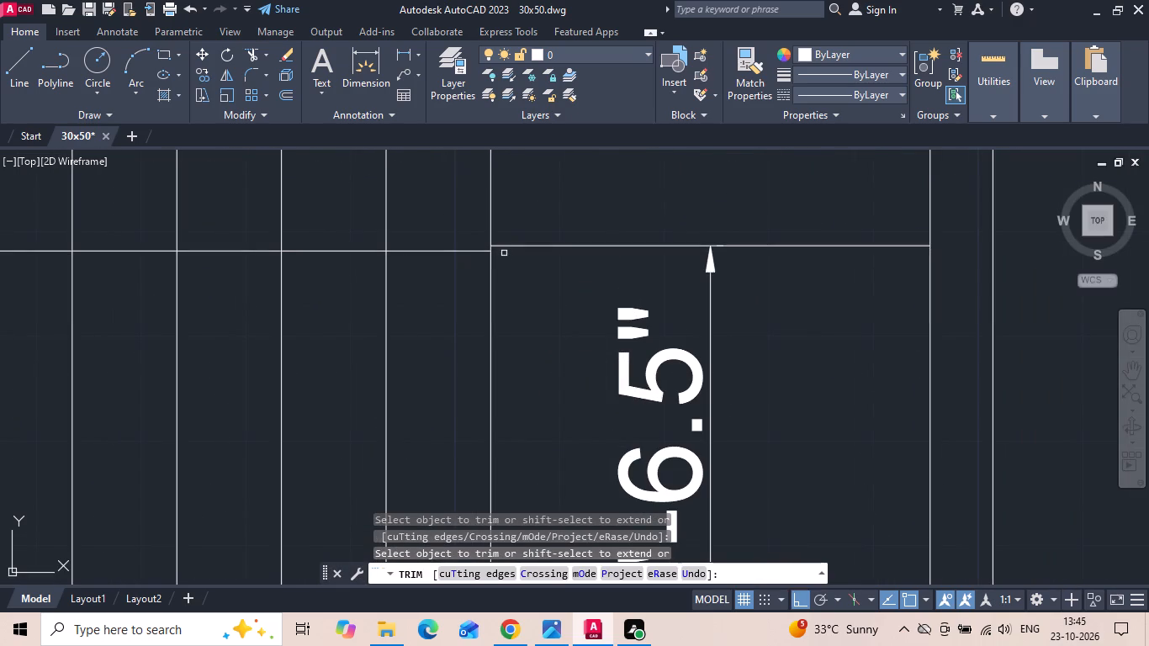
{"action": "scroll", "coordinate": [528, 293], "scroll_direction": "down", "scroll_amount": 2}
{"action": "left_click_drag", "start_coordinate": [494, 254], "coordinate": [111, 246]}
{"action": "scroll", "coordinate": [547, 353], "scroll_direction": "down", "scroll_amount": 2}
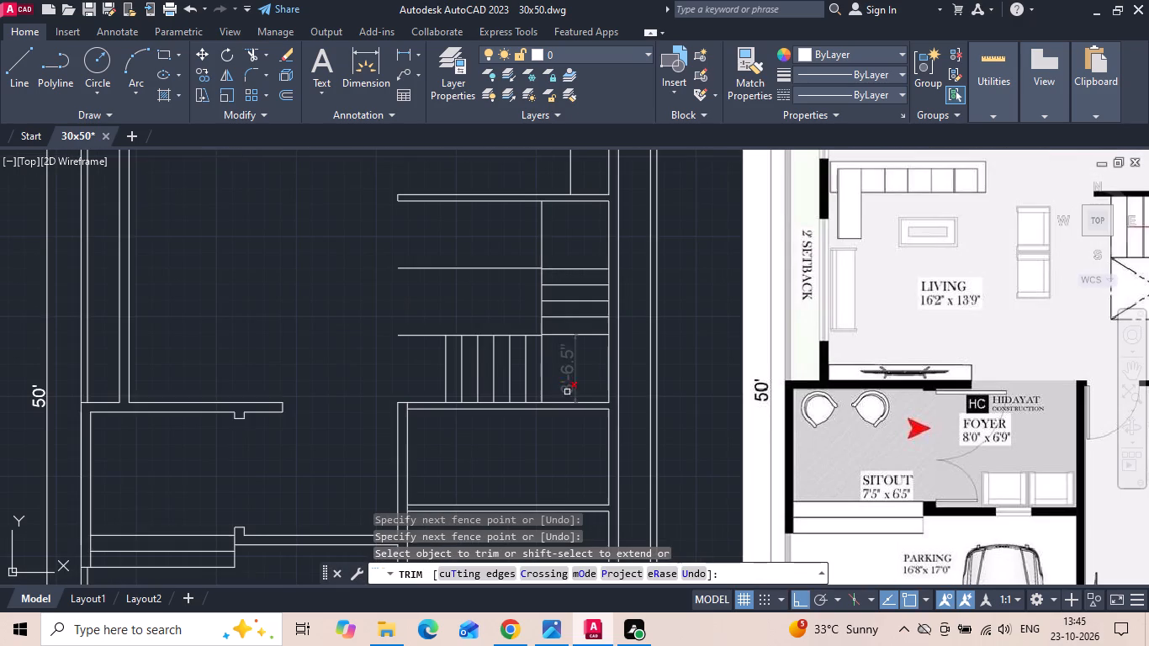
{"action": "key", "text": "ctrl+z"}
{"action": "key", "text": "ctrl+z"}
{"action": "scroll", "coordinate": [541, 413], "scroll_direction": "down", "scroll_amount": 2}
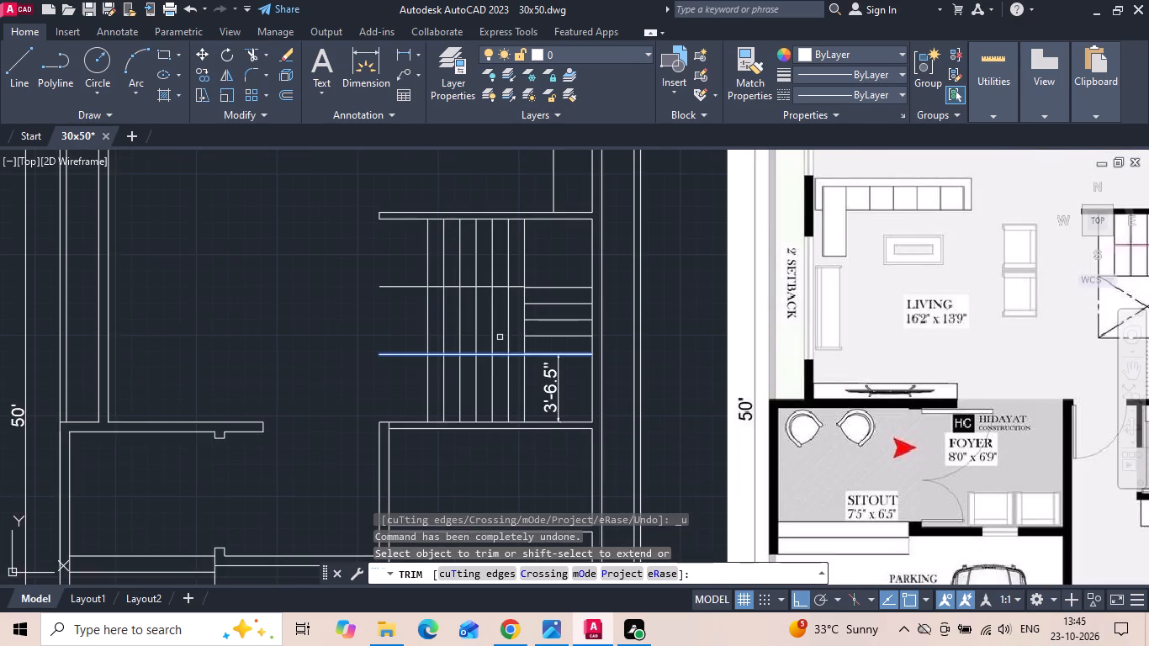
Trim off the part of the lower offset line that overlaps the horizontal flight at its lowest tread.
{"action": "scroll", "coordinate": [497, 335], "scroll_direction": "up", "scroll_amount": 2}
{"action": "scroll", "coordinate": [558, 373], "scroll_direction": "up", "scroll_amount": 4}
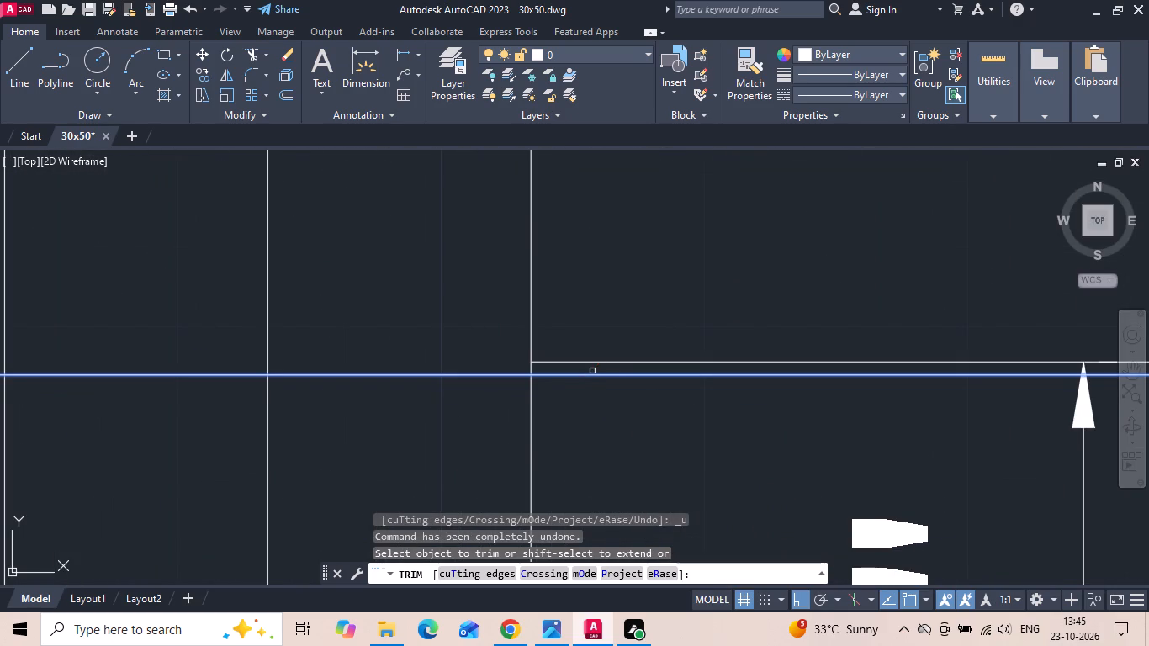
{"action": "left_click_drag", "start_coordinate": [593, 370], "coordinate": [593, 379]}
{"action": "left_click", "coordinate": [591, 389]}
Trim the vertical treads between the two offset lines and the upper line's overhang past the outermost tread.
{"action": "scroll", "coordinate": [640, 464], "scroll_direction": "down", "scroll_amount": 4}
{"action": "left_click_drag", "start_coordinate": [596, 410], "coordinate": [399, 410]}
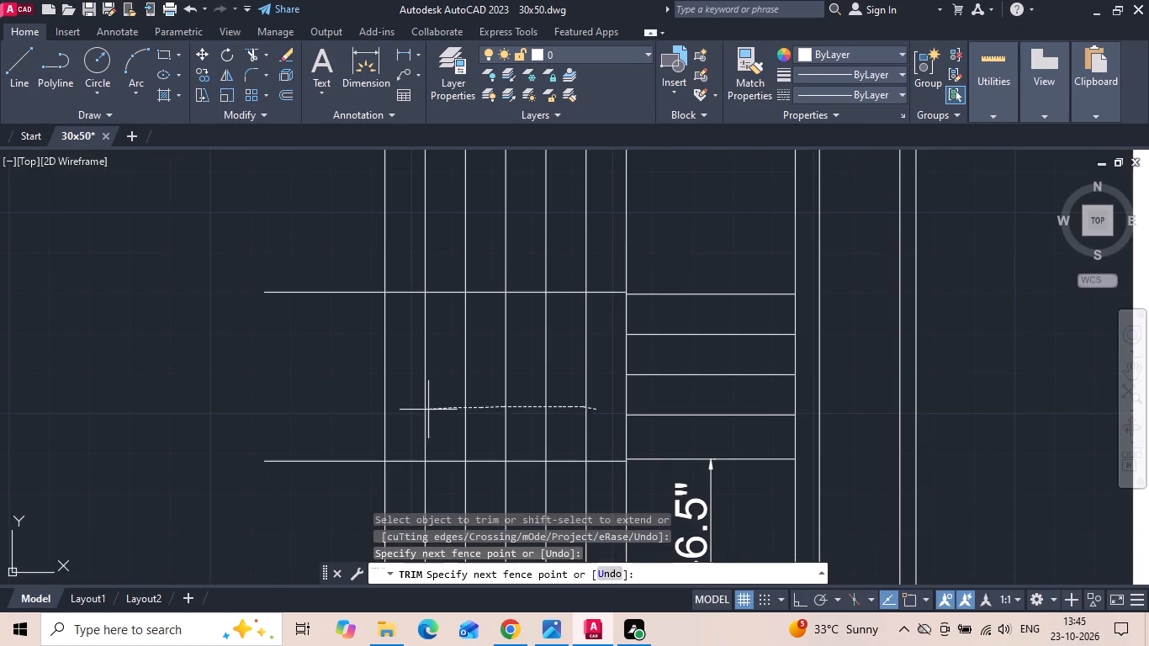
{"action": "left_click_drag", "start_coordinate": [399, 410], "coordinate": [271, 410]}
{"action": "left_click_drag", "start_coordinate": [326, 273], "coordinate": [317, 433]}
{"action": "middle_click_drag", "start_coordinate": [383, 428], "coordinate": [418, 290]}
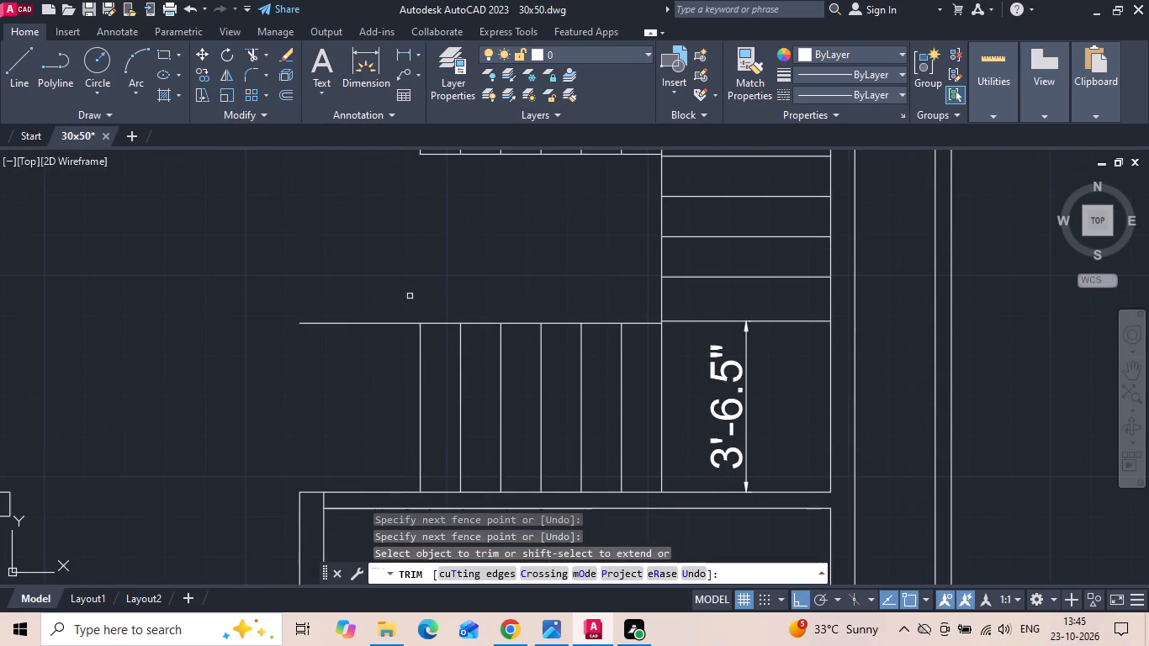
Trim the lower offset line's overhang and the three outermost treads of the lower flight.
{"action": "left_click_drag", "start_coordinate": [384, 325], "coordinate": [372, 432]}
{"action": "left_click_drag", "start_coordinate": [515, 407], "coordinate": [360, 432]}
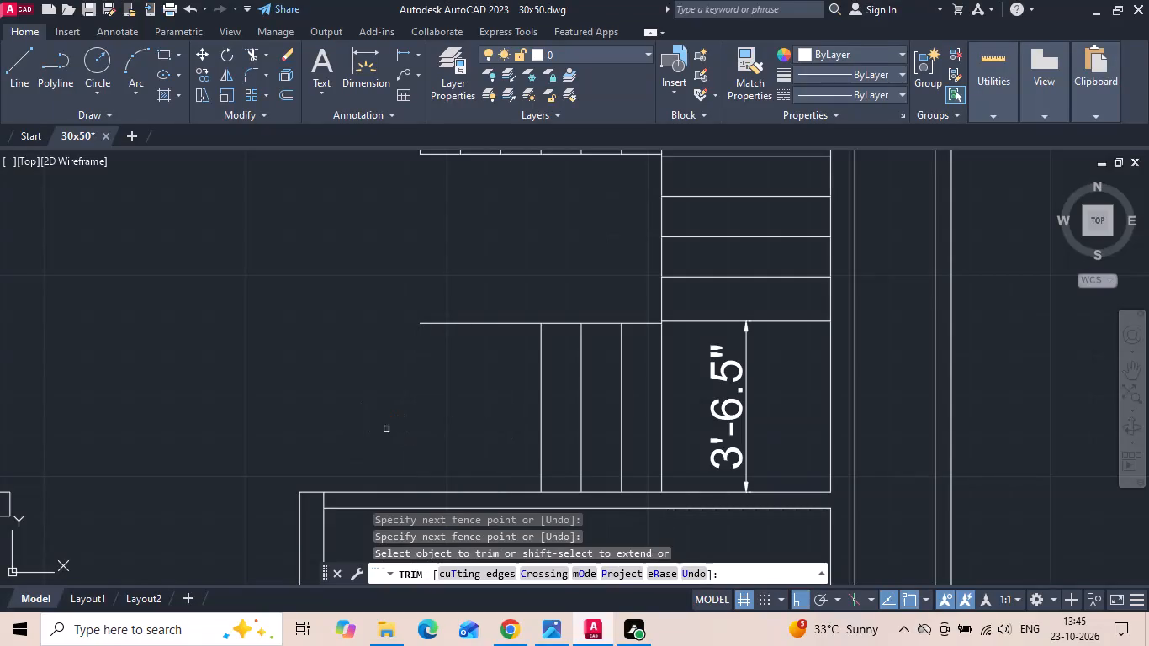
Trim the vertical edge between the lower flight and the landing, and redraw it as a line down to the lower wall.
{"action": "left_click", "coordinate": [663, 379]}
{"action": "key", "text": "Escape"}
{"action": "key", "text": "l"}
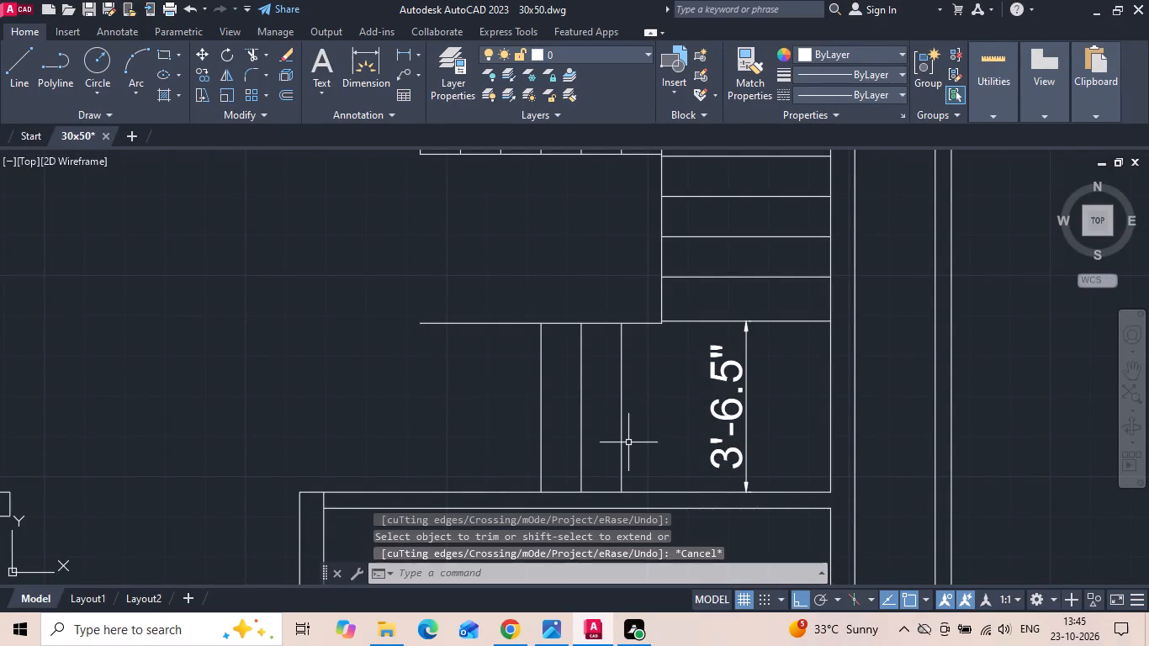
{"action": "key", "text": "space"}
{"action": "left_click", "coordinate": [660, 323]}
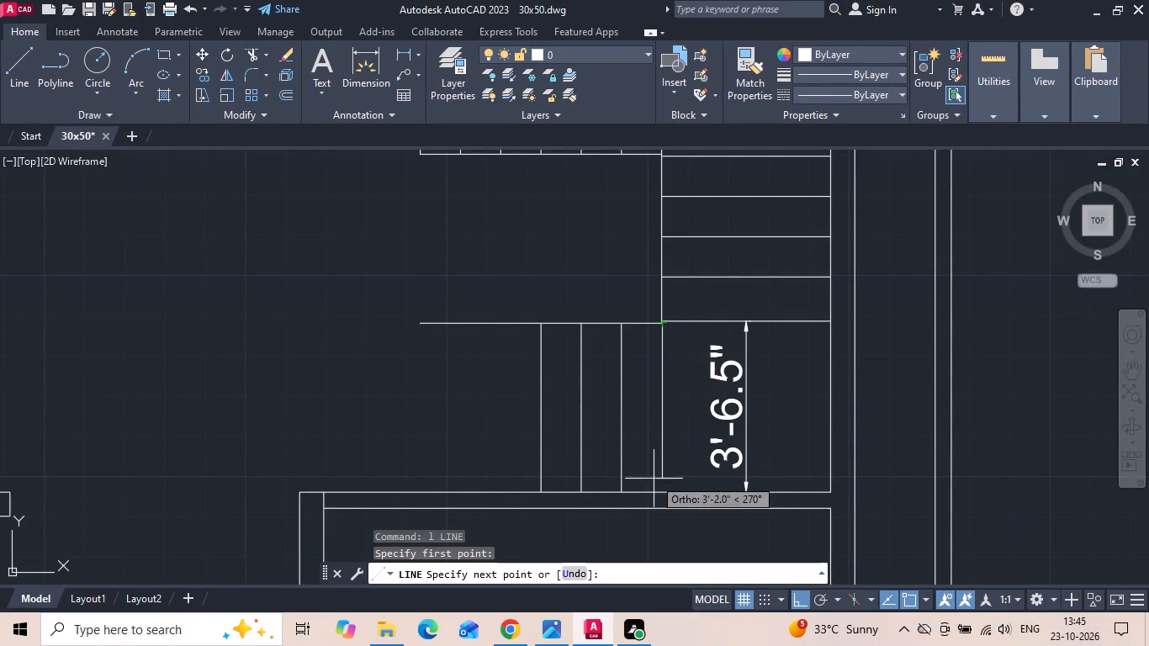
{"action": "left_click", "coordinate": [663, 492]}
{"action": "key", "text": "Escape"}
Trim the rest of the lower flight's top line back to its outermost remaining tread.
{"action": "key", "text": "t"}
{"action": "key", "text": "r"}
{"action": "key", "text": "space"}
{"action": "left_click_drag", "start_coordinate": [457, 410], "coordinate": [439, 298]}
{"action": "key", "text": "Escape"}
Delete the 3'-6.5" dimension on the lower landing.
{"action": "left_click", "coordinate": [719, 380]}
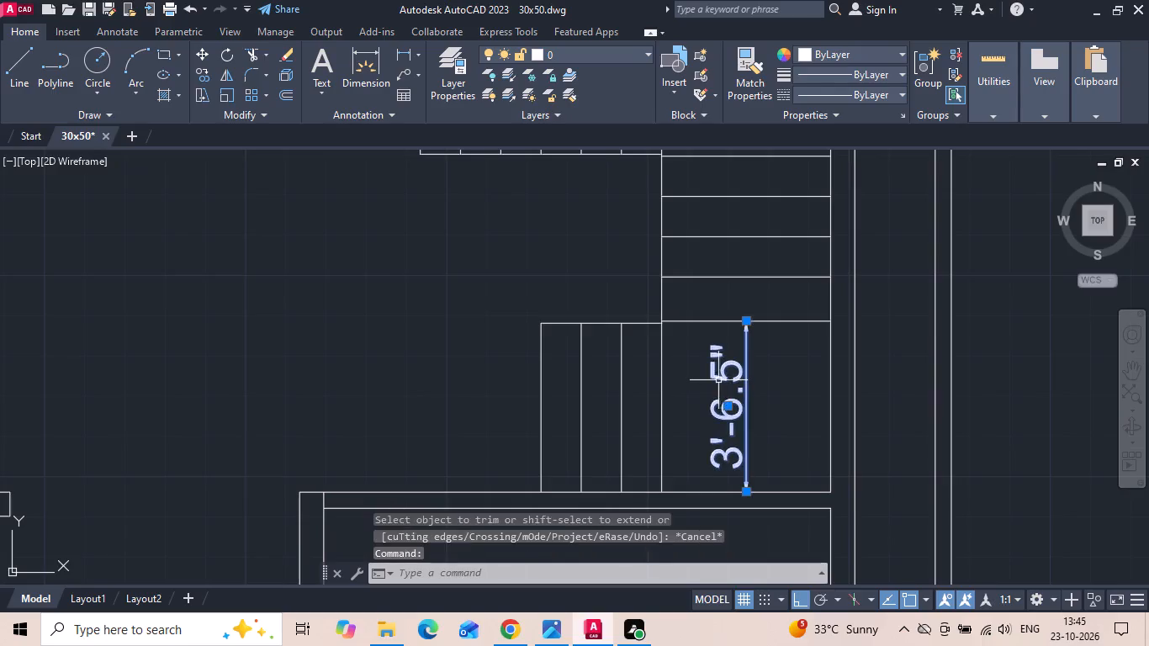
{"action": "key", "text": "Delete"}
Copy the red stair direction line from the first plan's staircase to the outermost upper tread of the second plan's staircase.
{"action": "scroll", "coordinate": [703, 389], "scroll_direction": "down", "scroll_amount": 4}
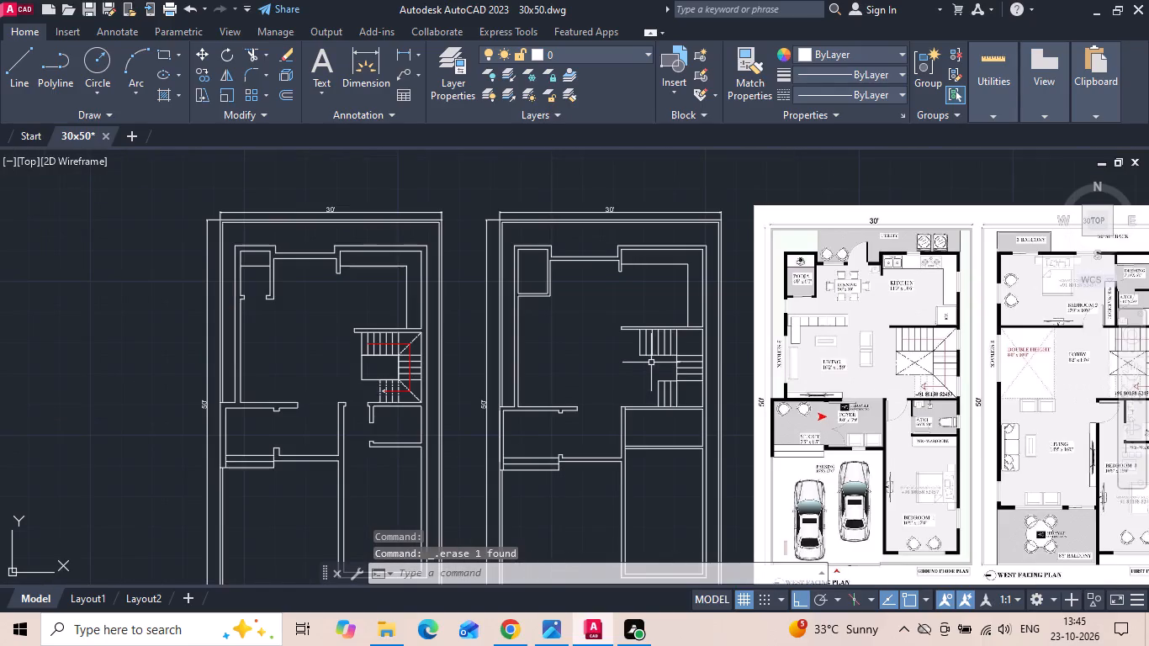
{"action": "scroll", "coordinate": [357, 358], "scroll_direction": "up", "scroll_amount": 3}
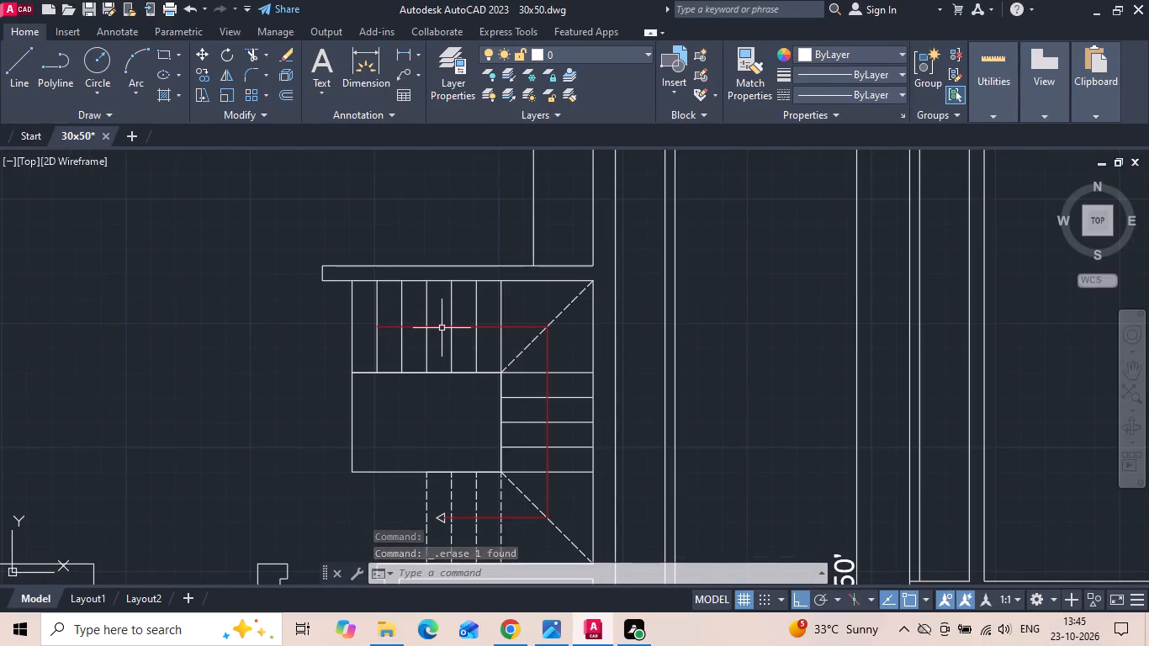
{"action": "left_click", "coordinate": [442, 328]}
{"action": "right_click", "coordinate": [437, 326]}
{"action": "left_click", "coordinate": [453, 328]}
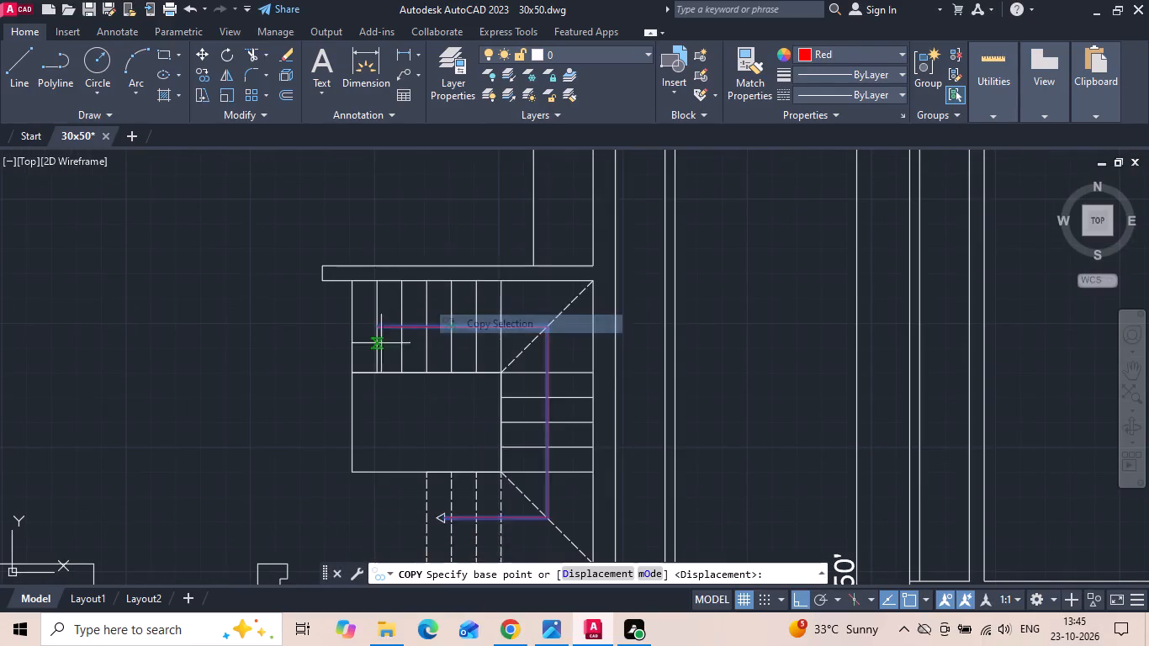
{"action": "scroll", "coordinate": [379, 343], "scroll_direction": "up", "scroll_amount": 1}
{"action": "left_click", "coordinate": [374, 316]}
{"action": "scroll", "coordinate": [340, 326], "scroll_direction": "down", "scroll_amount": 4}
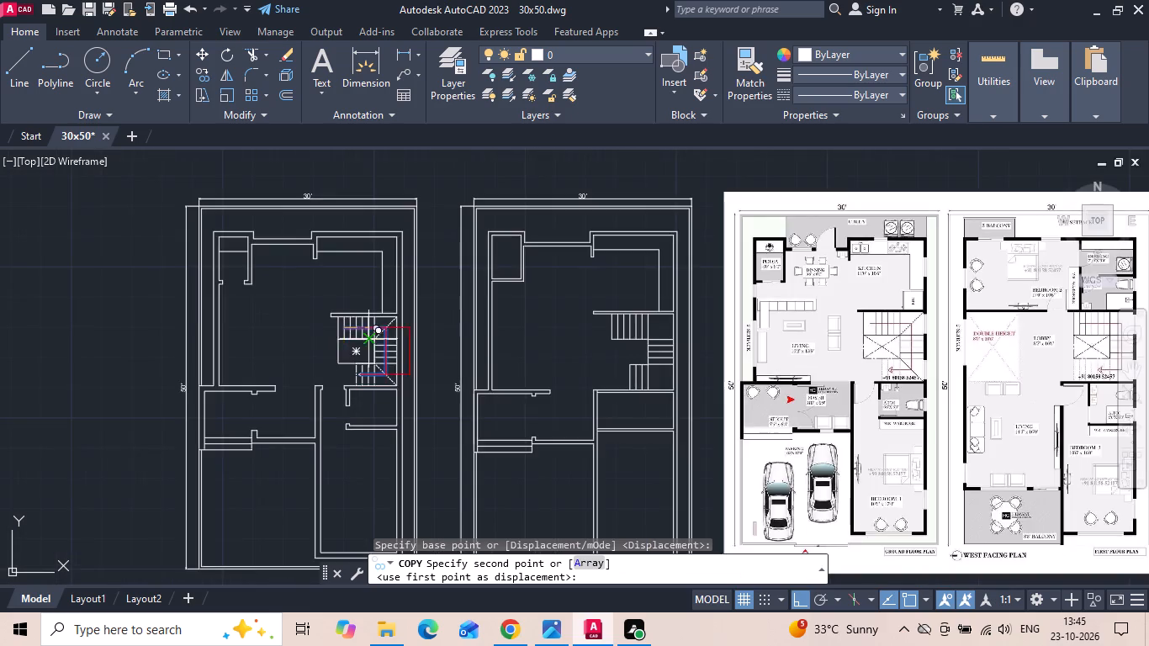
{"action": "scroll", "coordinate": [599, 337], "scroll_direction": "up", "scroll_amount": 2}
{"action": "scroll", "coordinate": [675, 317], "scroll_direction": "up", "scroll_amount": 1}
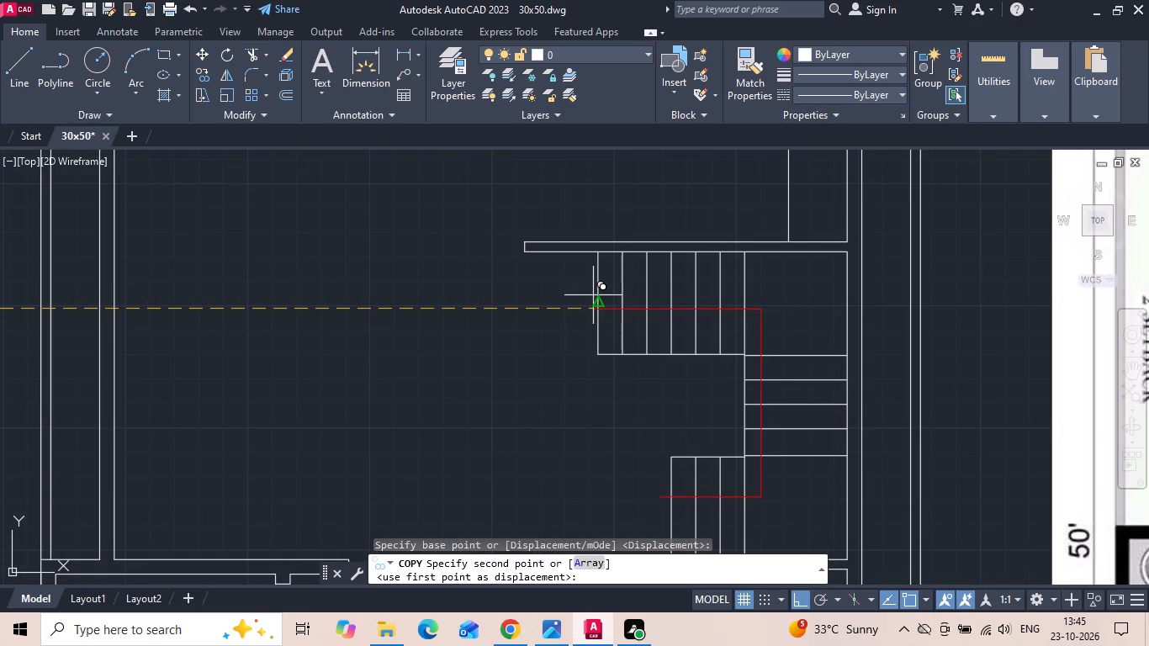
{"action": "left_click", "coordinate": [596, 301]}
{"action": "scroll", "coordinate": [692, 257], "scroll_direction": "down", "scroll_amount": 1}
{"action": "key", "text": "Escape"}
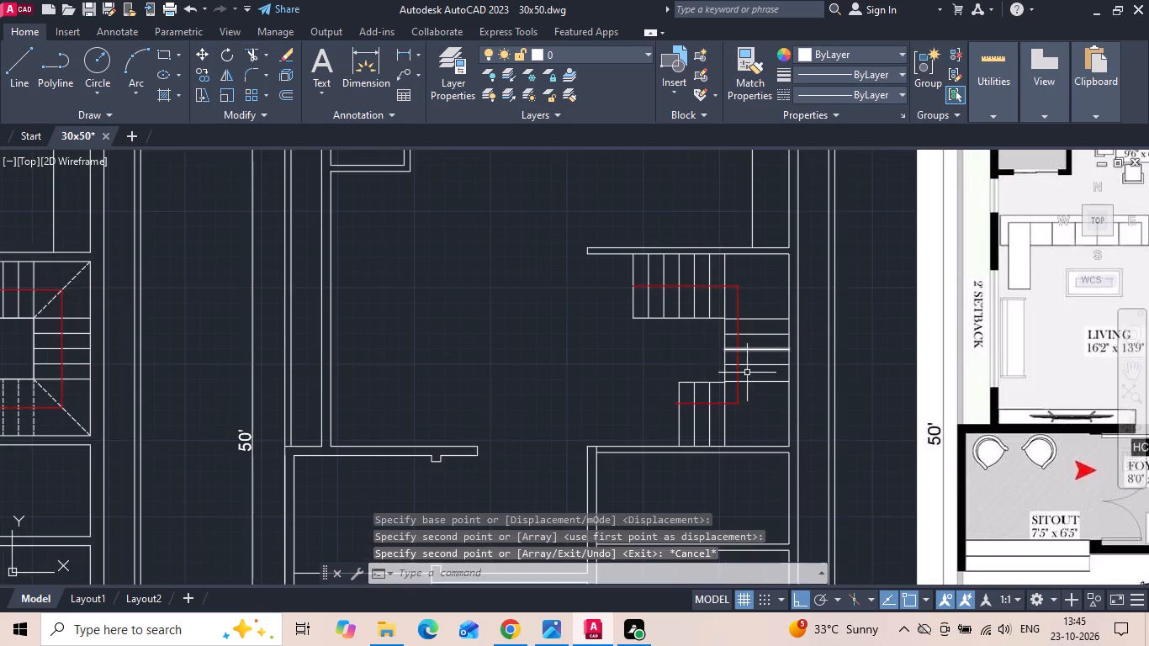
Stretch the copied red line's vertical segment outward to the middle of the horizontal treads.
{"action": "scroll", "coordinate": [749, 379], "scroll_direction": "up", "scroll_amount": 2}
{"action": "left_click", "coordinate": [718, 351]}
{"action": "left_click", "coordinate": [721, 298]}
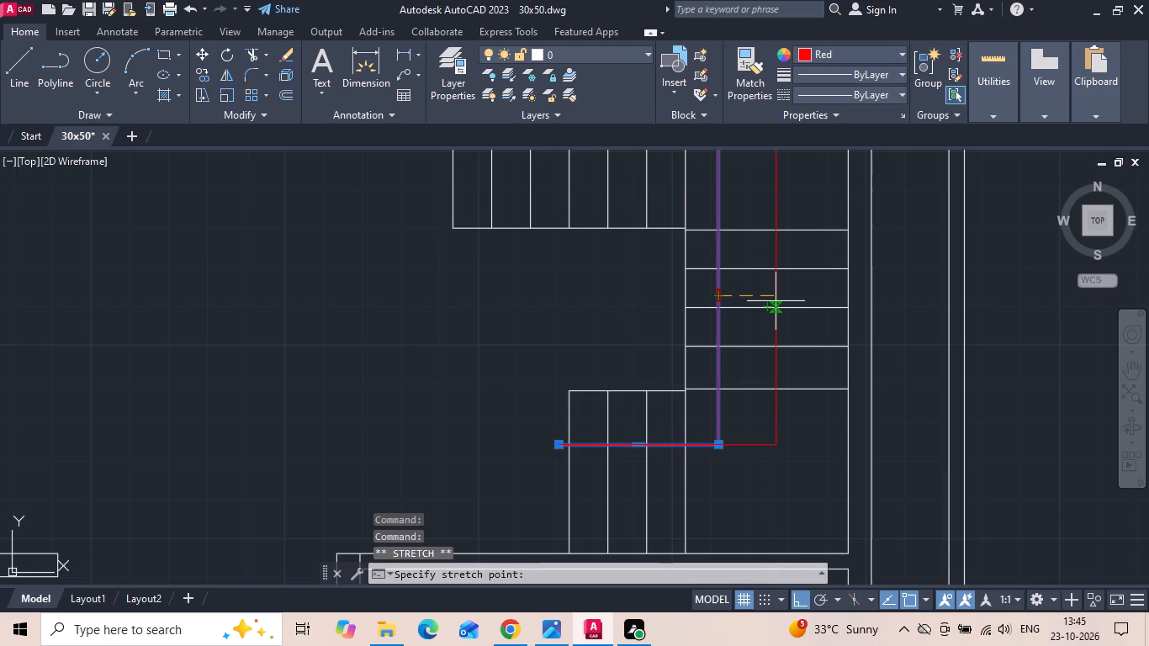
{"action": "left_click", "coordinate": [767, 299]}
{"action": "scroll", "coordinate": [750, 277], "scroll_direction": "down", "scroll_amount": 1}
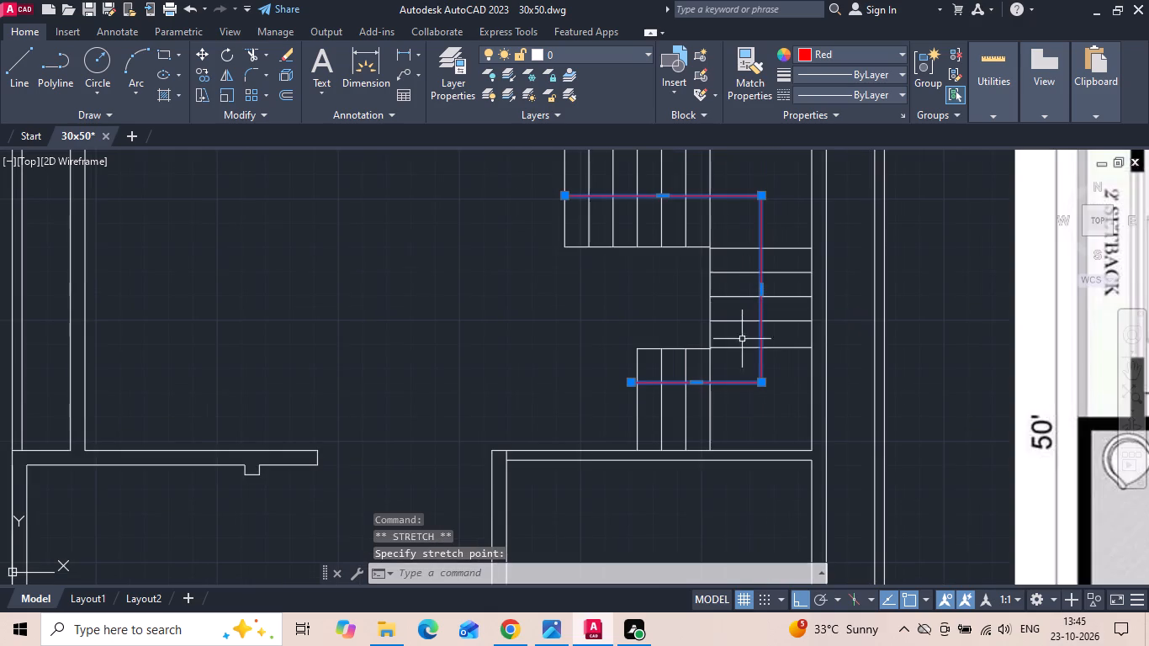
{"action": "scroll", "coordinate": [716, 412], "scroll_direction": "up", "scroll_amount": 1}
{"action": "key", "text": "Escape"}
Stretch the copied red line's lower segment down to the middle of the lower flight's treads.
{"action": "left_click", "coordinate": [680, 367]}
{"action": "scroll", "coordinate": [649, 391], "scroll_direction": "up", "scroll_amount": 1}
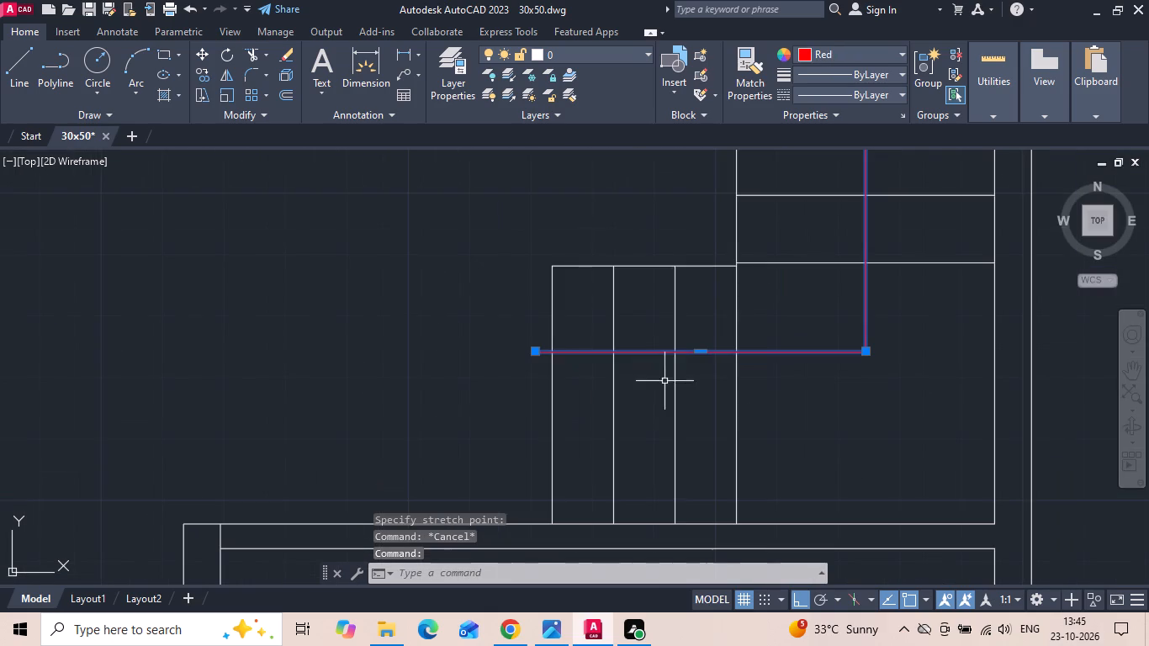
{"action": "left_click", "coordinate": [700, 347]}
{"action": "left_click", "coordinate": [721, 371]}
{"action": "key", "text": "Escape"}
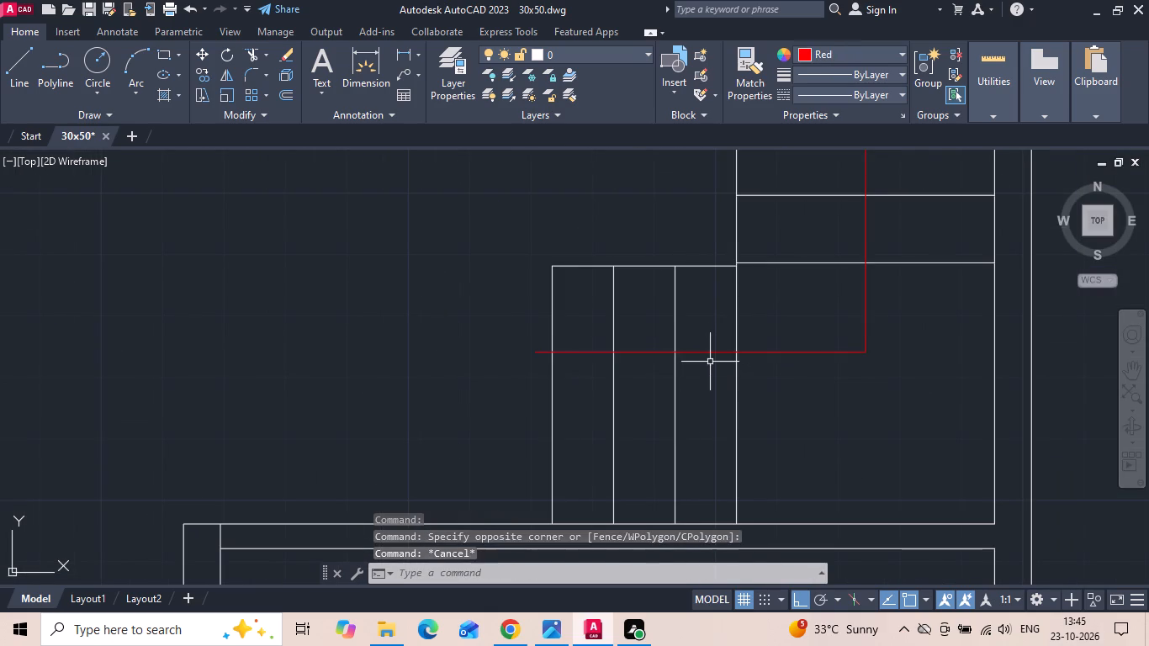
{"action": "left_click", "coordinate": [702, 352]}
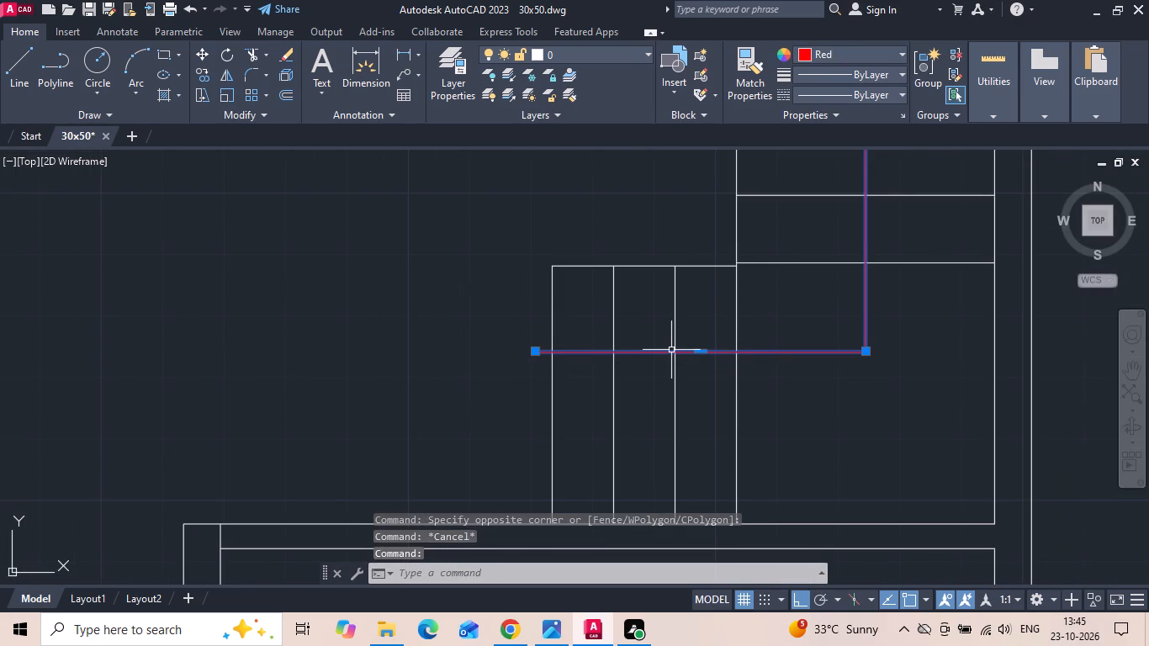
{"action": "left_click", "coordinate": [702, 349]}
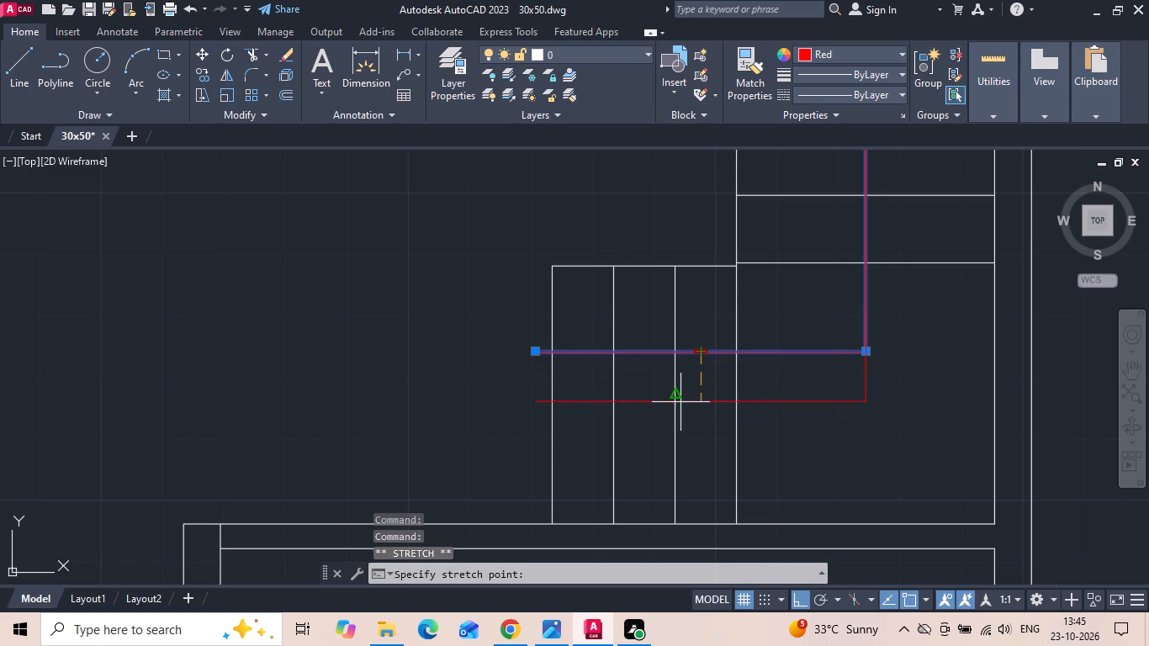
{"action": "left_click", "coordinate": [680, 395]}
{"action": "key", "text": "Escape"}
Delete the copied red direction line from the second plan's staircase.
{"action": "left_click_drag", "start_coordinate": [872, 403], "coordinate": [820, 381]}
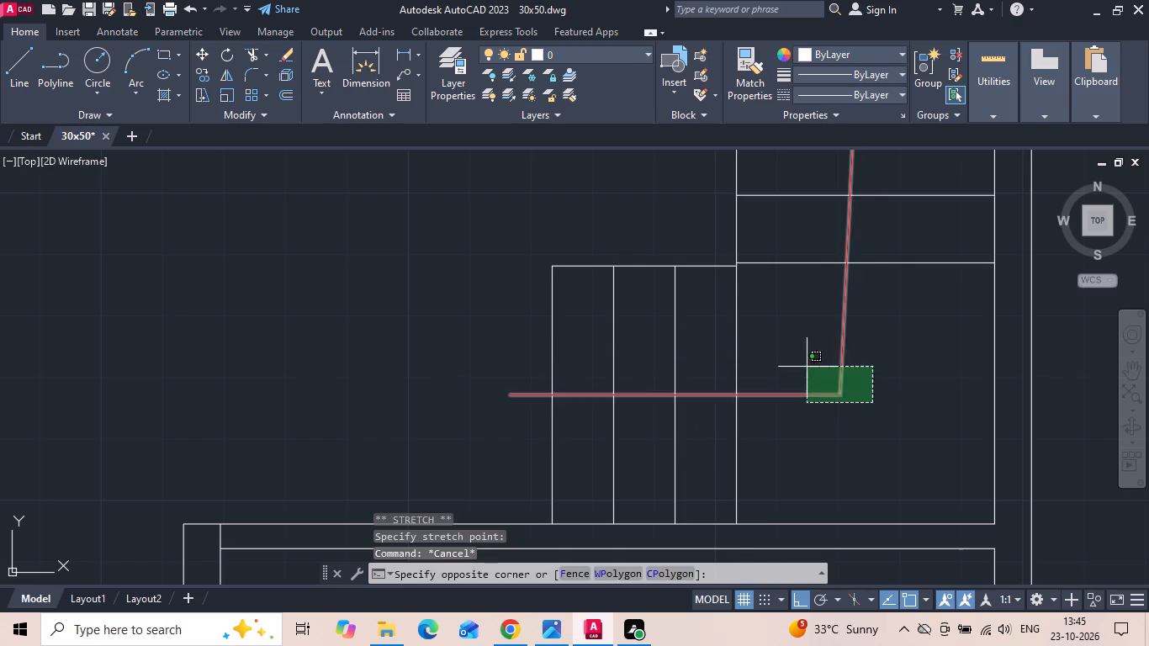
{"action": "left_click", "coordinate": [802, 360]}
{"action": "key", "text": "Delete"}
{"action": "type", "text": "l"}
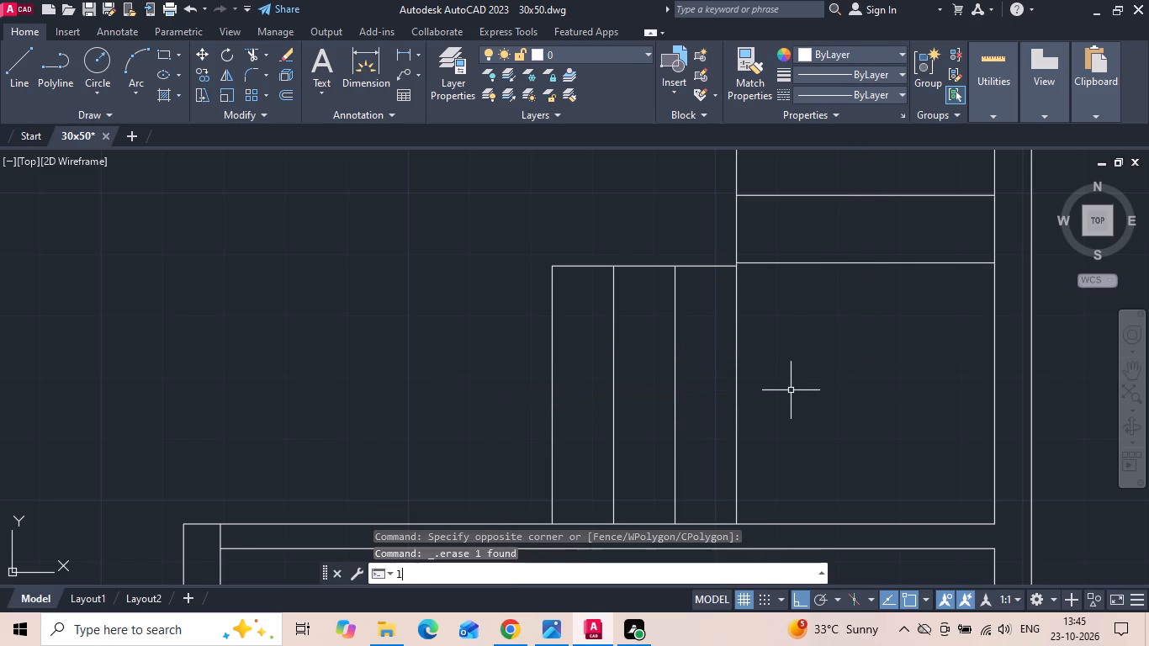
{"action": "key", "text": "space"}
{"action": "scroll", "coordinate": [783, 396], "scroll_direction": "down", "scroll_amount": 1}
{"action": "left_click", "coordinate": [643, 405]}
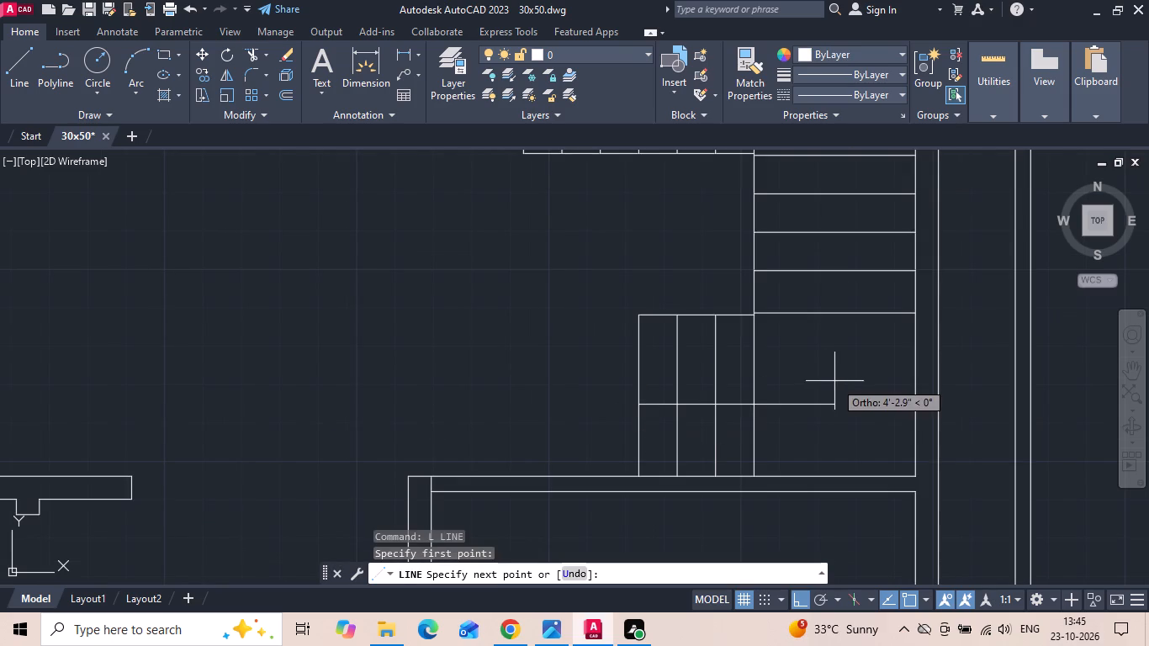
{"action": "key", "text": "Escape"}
Draw a diagonal line across the second plan's lower stair landing, from the flights' inner corner to the outer wall corner.
{"action": "type", "text": "l"}
{"action": "key", "text": "space"}
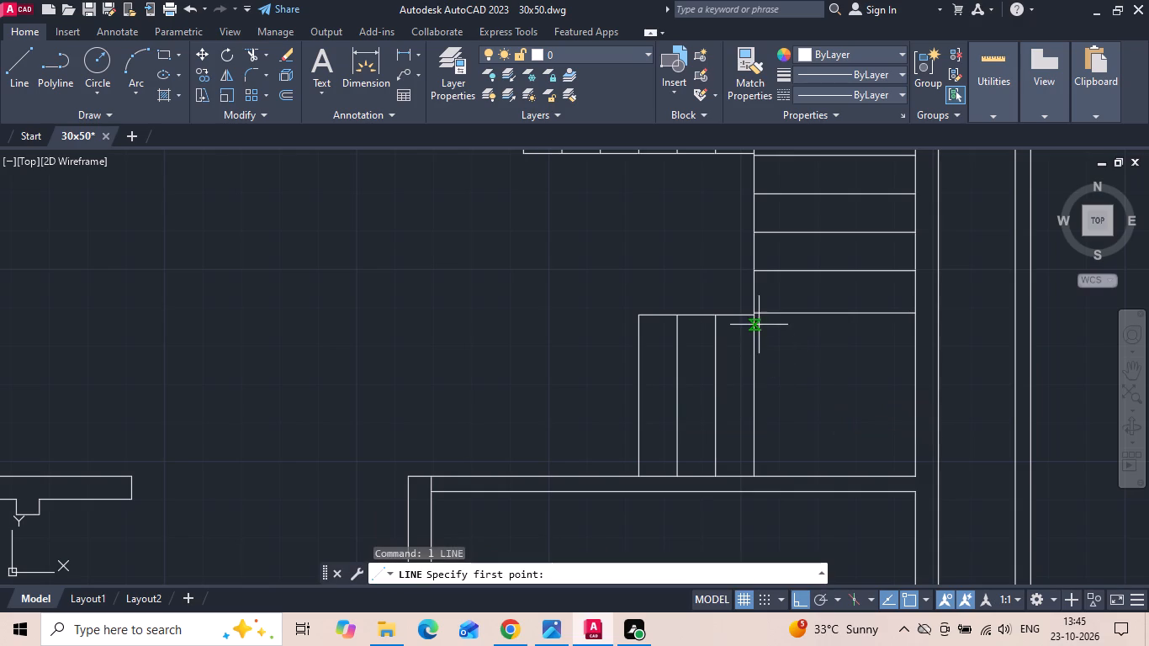
{"action": "scroll", "coordinate": [757, 325], "scroll_direction": "up", "scroll_amount": 2}
{"action": "left_click", "coordinate": [746, 302]}
{"action": "scroll", "coordinate": [732, 316], "scroll_direction": "down", "scroll_amount": 3}
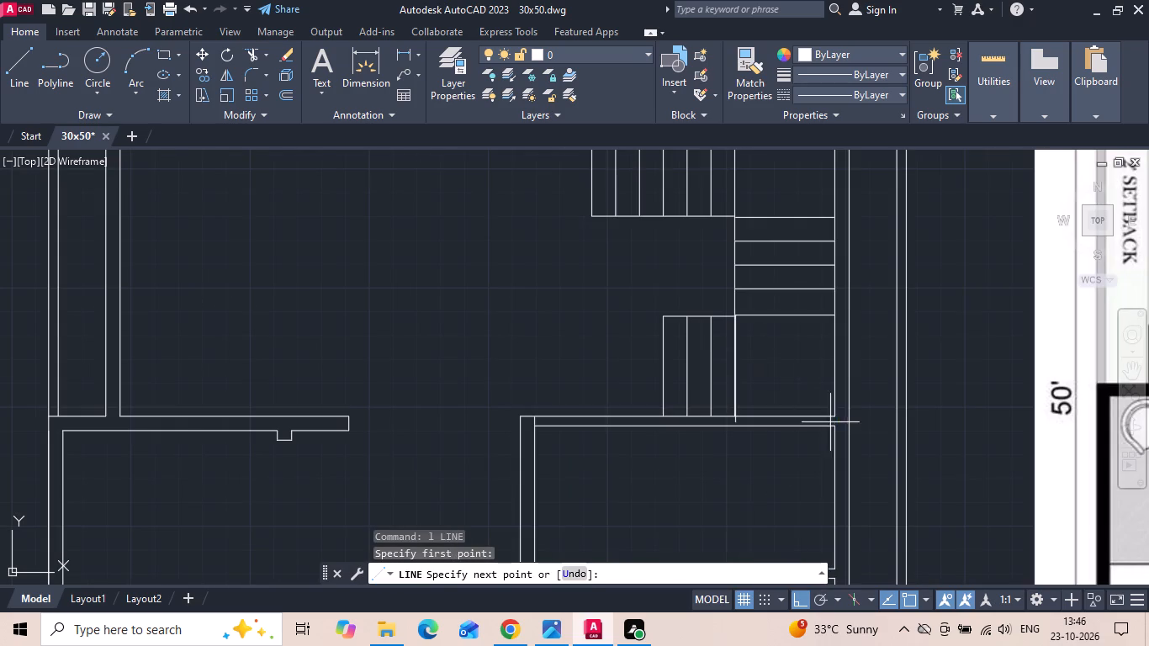
{"action": "left_click", "coordinate": [840, 417]}
{"action": "key", "text": "space"}
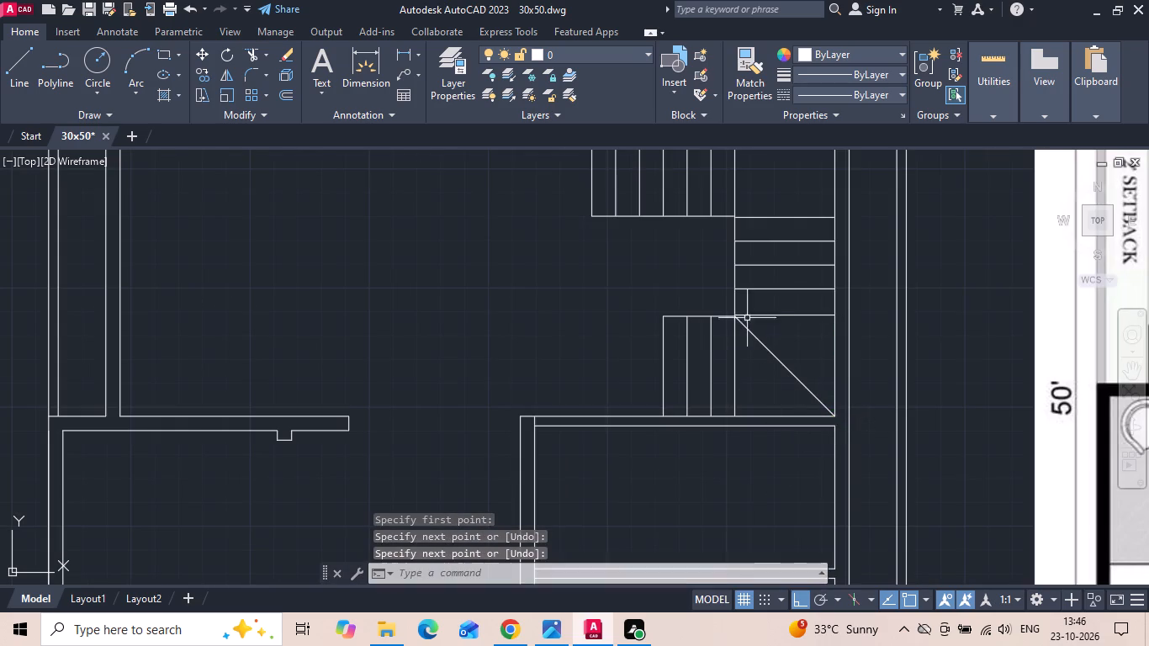
Draw a diagonal line across the second plan's upper stair landing, from the flights' inner corner to the outer wall corner.
{"action": "middle_click_drag", "start_coordinate": [741, 254], "coordinate": [702, 343]}
{"action": "scroll", "coordinate": [699, 310], "scroll_direction": "up", "scroll_amount": 5}
{"action": "key", "text": "space"}
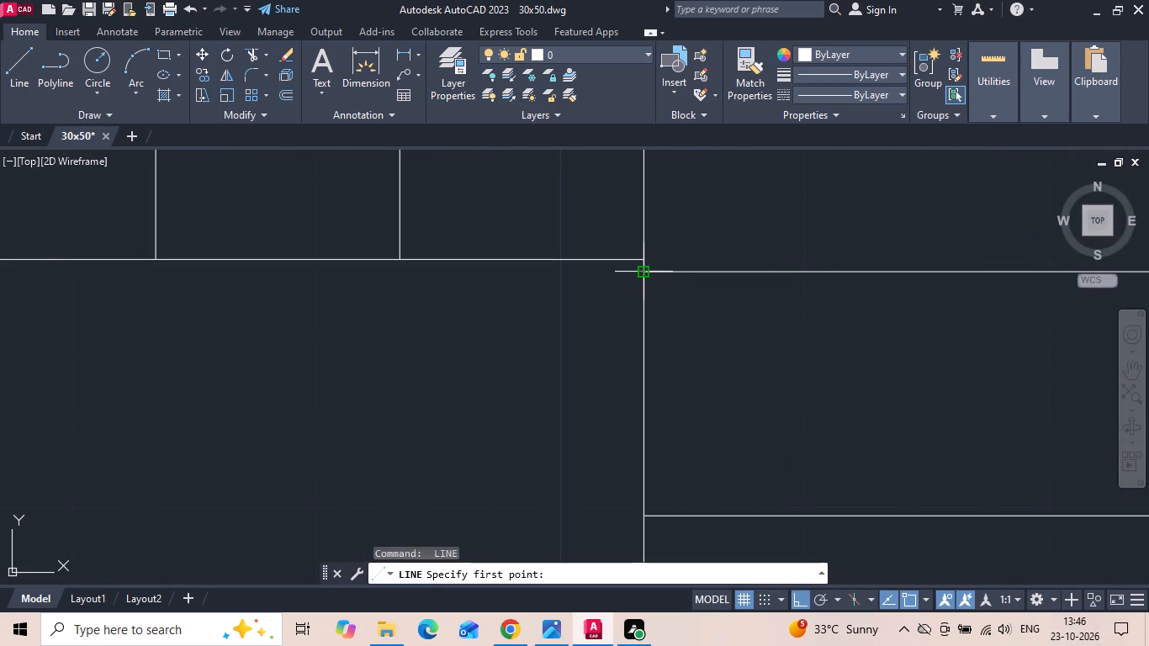
{"action": "left_click_drag", "start_coordinate": [646, 256], "coordinate": [642, 268]}
{"action": "scroll", "coordinate": [595, 405], "scroll_direction": "down", "scroll_amount": 3}
{"action": "middle_click_drag", "start_coordinate": [728, 304], "coordinate": [708, 354]}
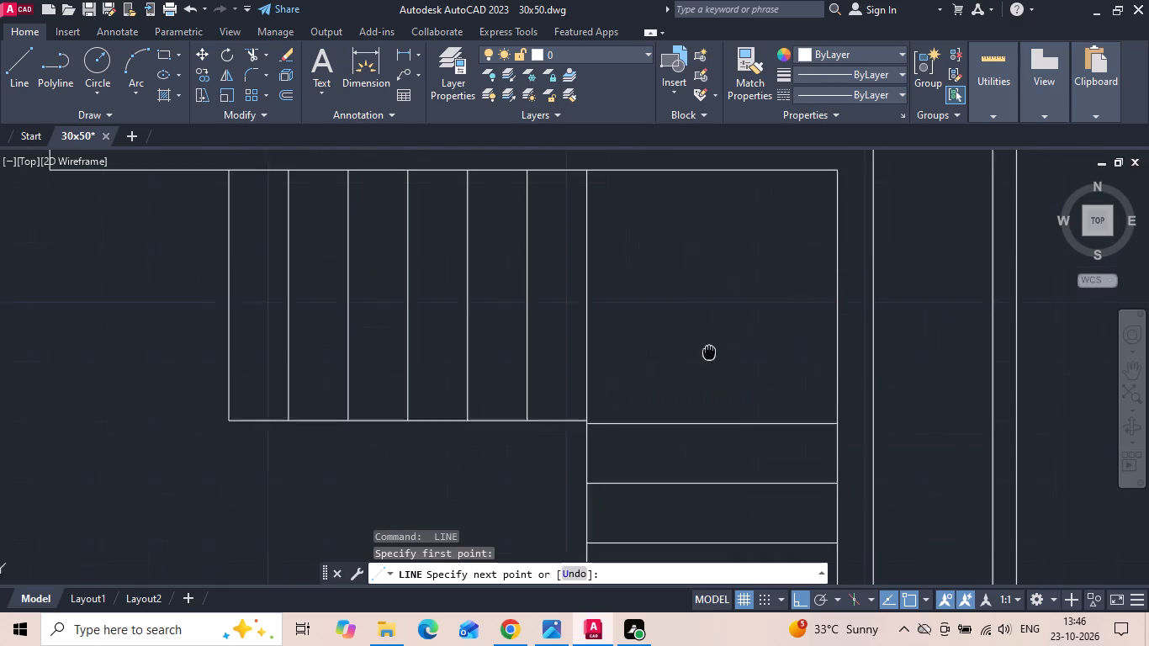
{"action": "middle_click_drag", "start_coordinate": [708, 354], "coordinate": [706, 360]}
{"action": "left_click", "coordinate": [840, 177]}
{"action": "key", "text": "Escape"}
{"action": "scroll", "coordinate": [802, 233], "scroll_direction": "down", "scroll_amount": 2}
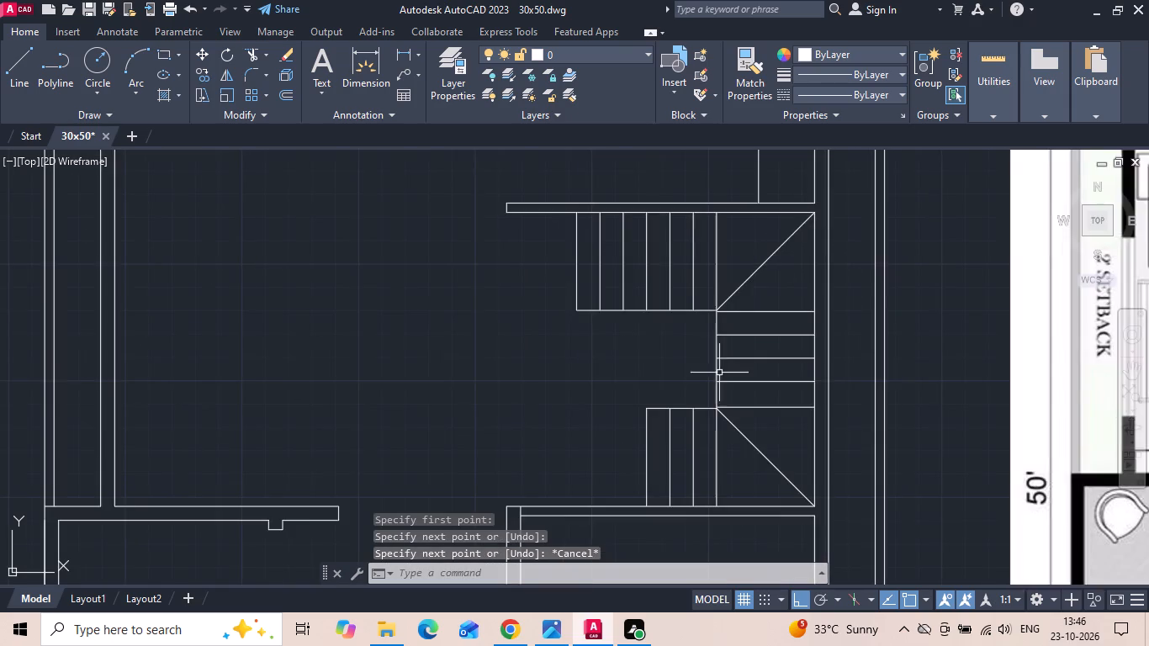
Match the first plan's dashed landing diagonal properties onto the second plan's two landing diagonals and lower-flight tread lines.
{"action": "scroll", "coordinate": [731, 447], "scroll_direction": "up", "scroll_amount": 2}
{"action": "scroll", "coordinate": [681, 329], "scroll_direction": "up", "scroll_amount": 3}
{"action": "scroll", "coordinate": [701, 315], "scroll_direction": "down", "scroll_amount": 2}
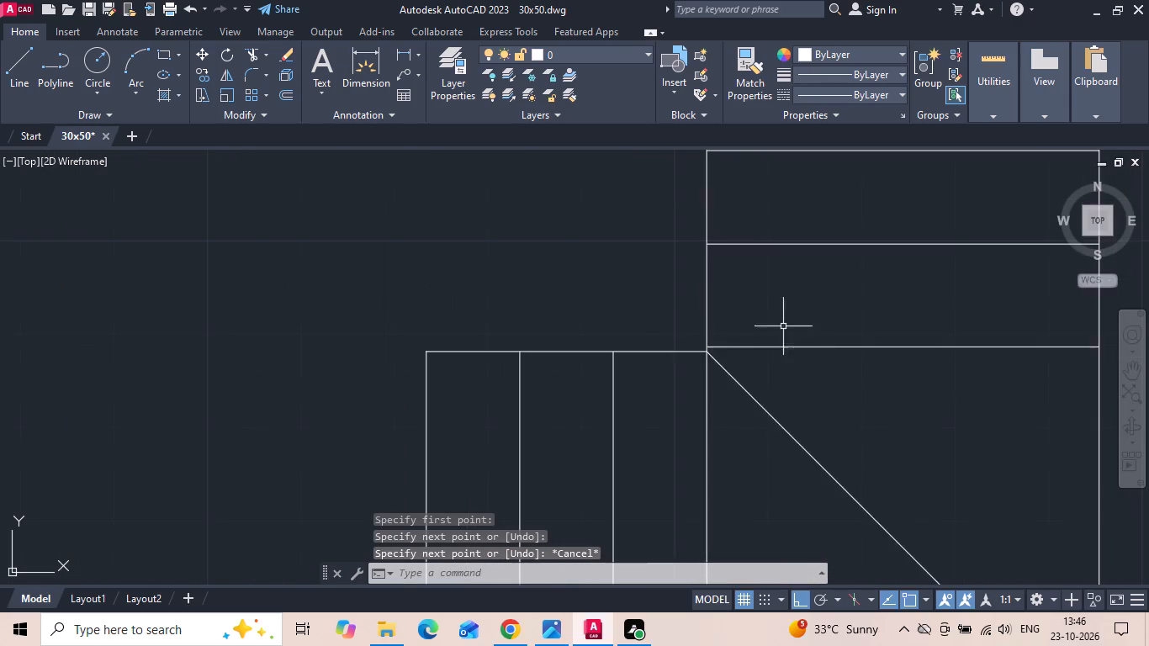
{"action": "scroll", "coordinate": [802, 358], "scroll_direction": "down", "scroll_amount": 5}
{"action": "left_click", "coordinate": [749, 91]}
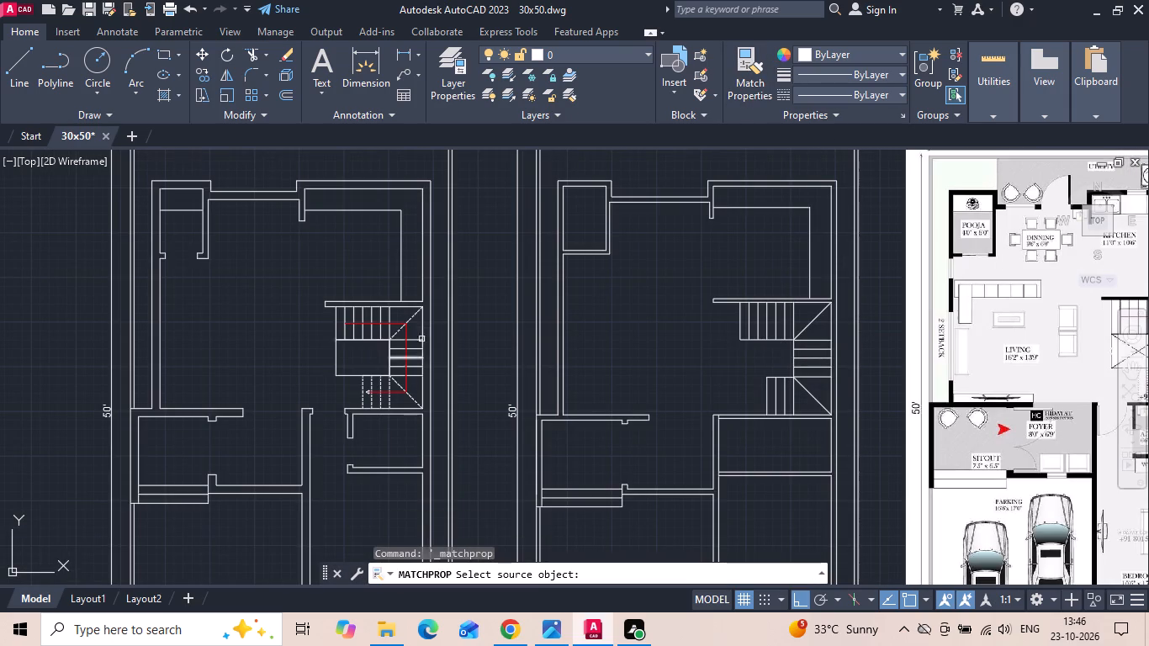
{"action": "left_click", "coordinate": [410, 318]}
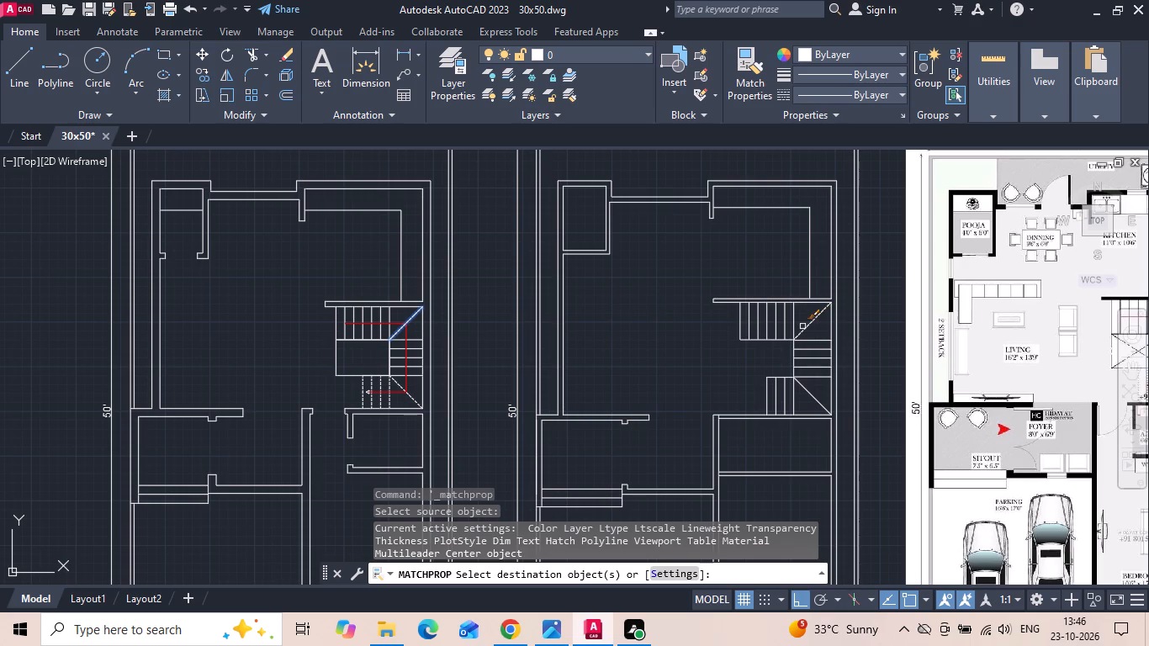
{"action": "left_click", "coordinate": [806, 327]}
{"action": "left_click", "coordinate": [820, 404]}
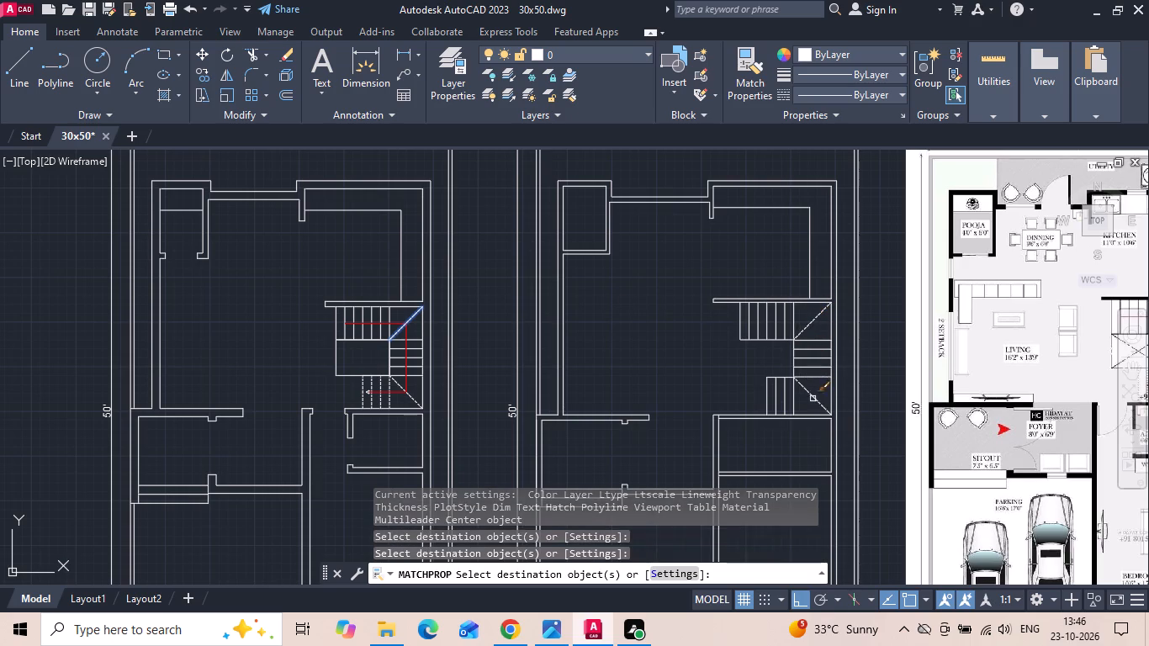
{"action": "scroll", "coordinate": [805, 409], "scroll_direction": "up", "scroll_amount": 3}
{"action": "left_click_drag", "start_coordinate": [792, 409], "coordinate": [598, 413]}
{"action": "left_click", "coordinate": [597, 413]}
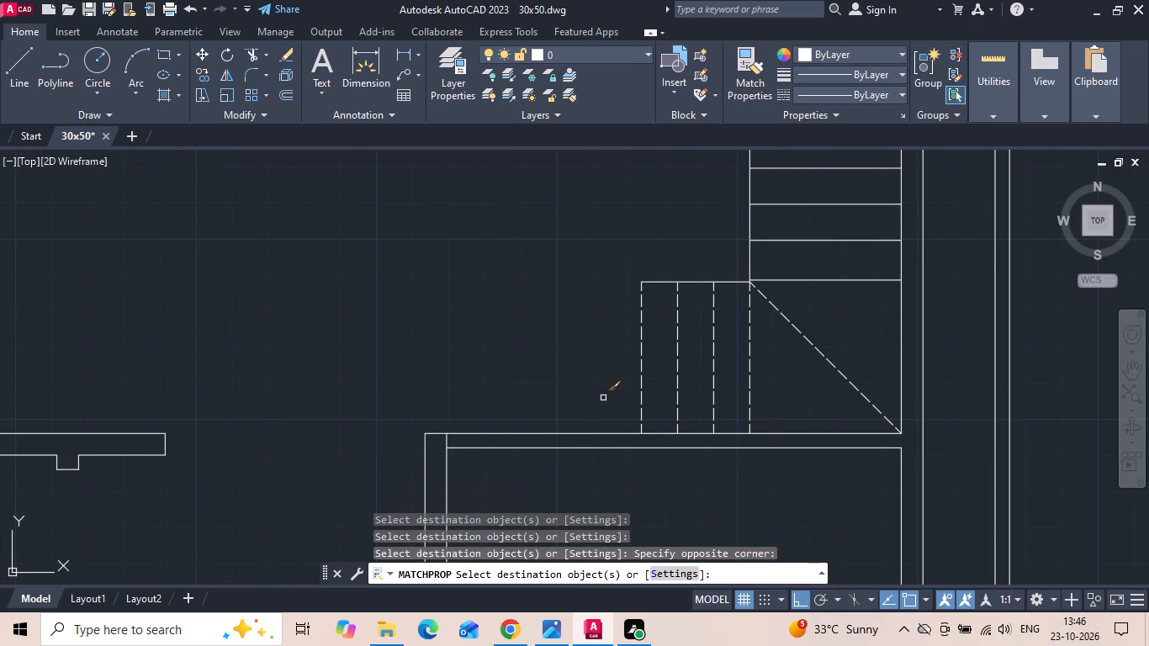
{"action": "key", "text": "Escape"}
{"action": "scroll", "coordinate": [708, 381], "scroll_direction": "down", "scroll_amount": 2}
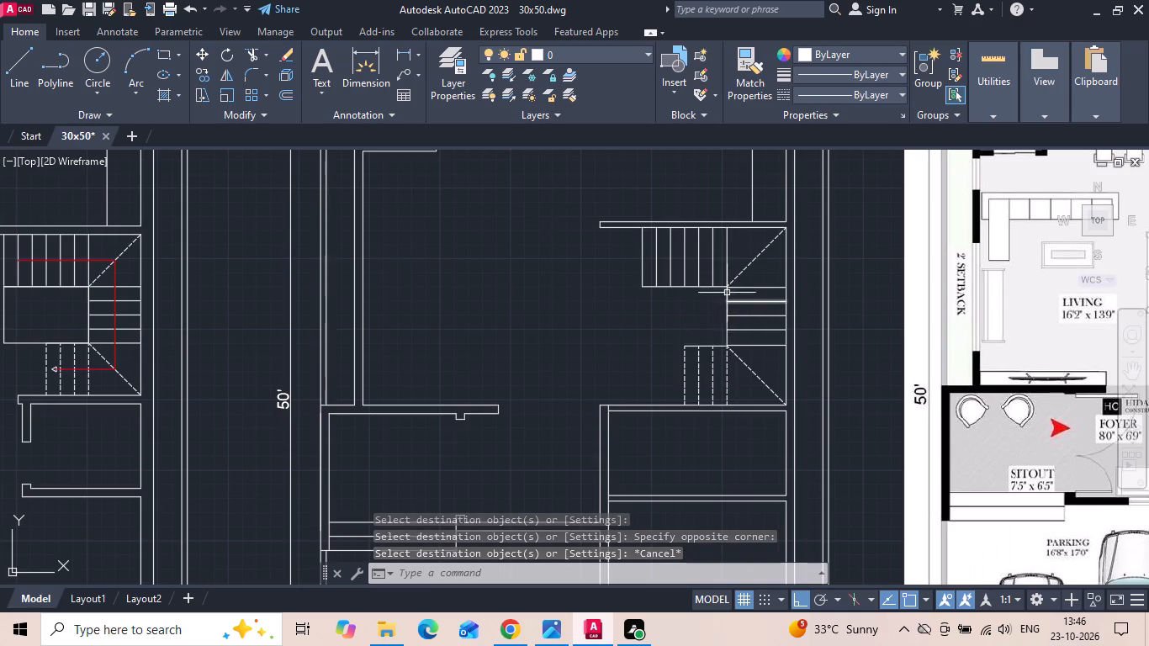
Draw the second plan's stair direction line from the upper flight's outermost tread midpoint through both landing diagonals to the lower flight's outermost tread.
{"action": "scroll", "coordinate": [719, 241], "scroll_direction": "up", "scroll_amount": 2}
{"action": "key", "text": "l"}
{"action": "key", "text": "space"}
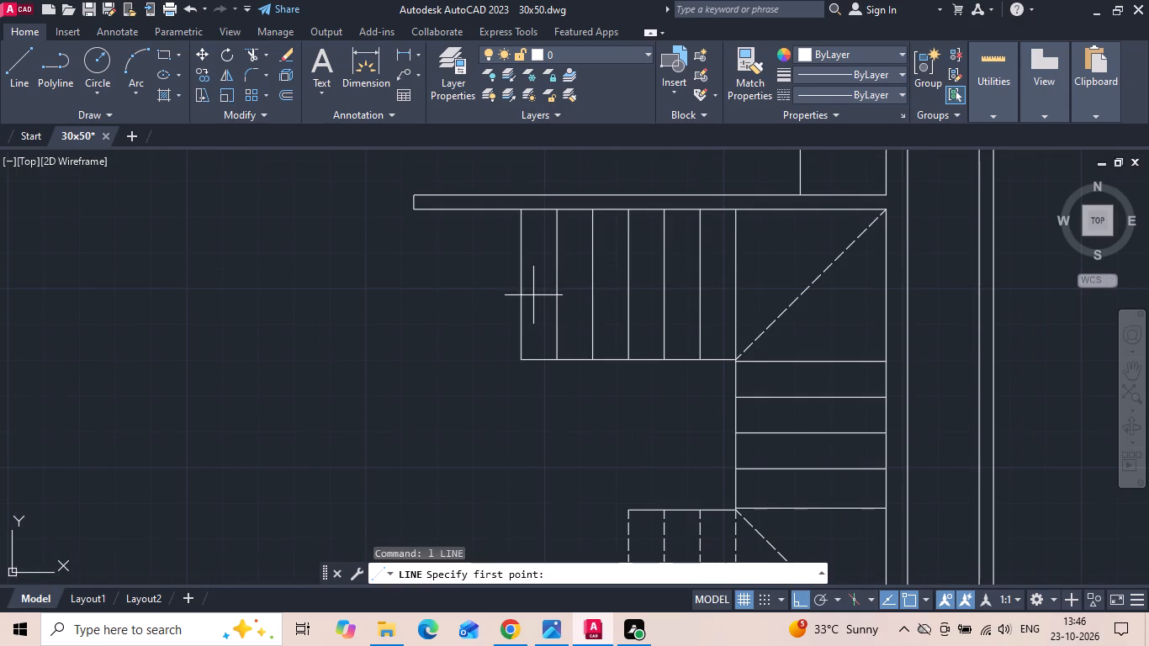
{"action": "left_click", "coordinate": [519, 283]}
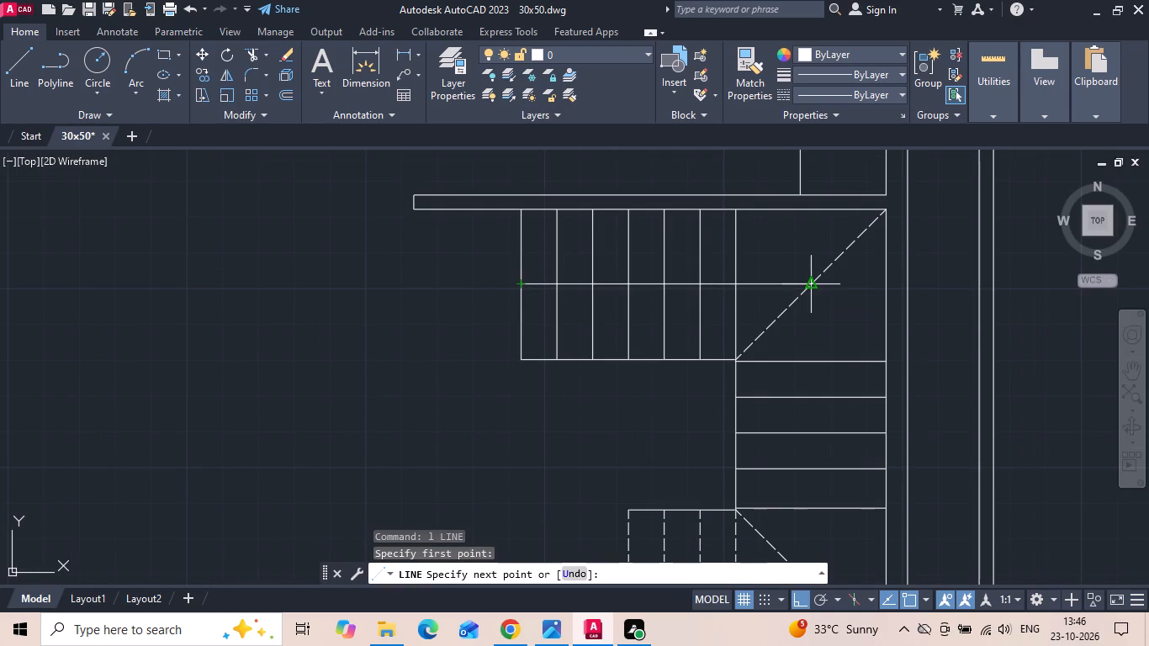
{"action": "left_click", "coordinate": [809, 279]}
{"action": "middle_click_drag", "start_coordinate": [792, 438], "coordinate": [774, 299]}
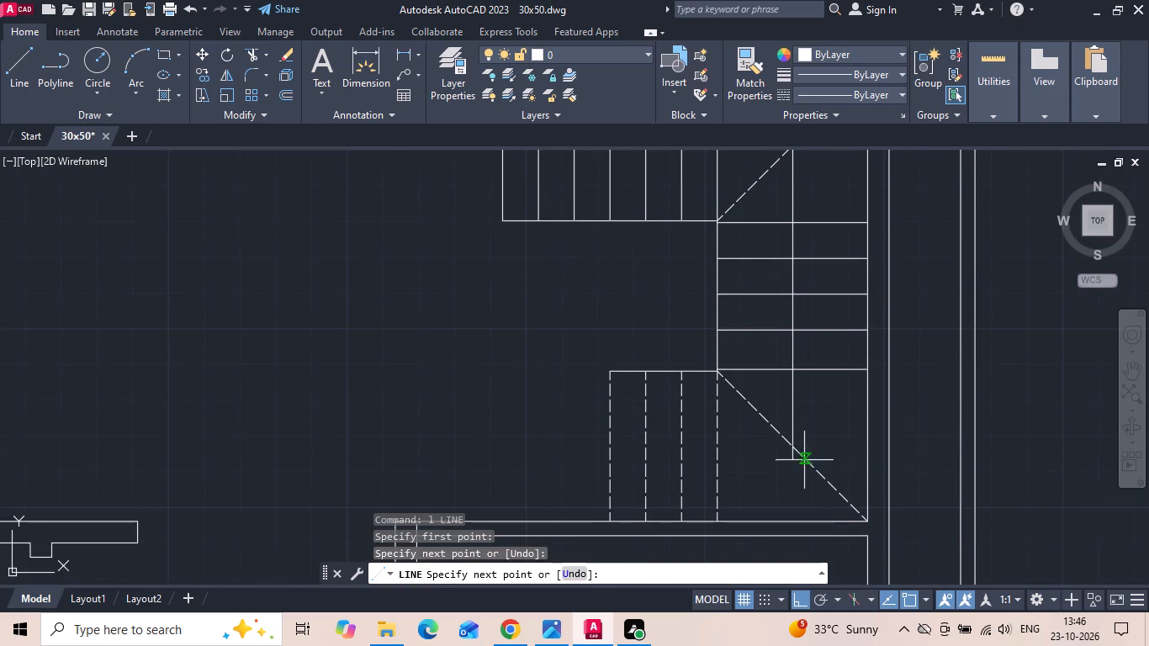
{"action": "left_click", "coordinate": [792, 447]}
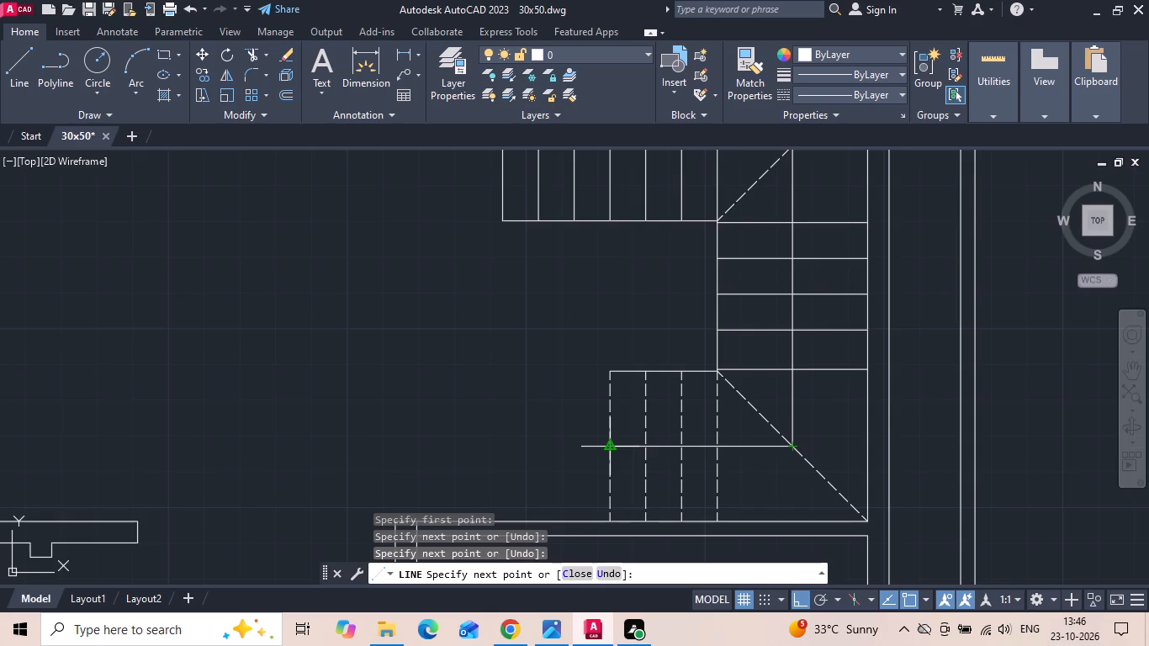
{"action": "left_click", "coordinate": [611, 446]}
{"action": "key", "text": "Escape"}
Copy the triangular arrowhead from the first plan's stair direction line onto the lower end of the second plan's direction line.
{"action": "scroll", "coordinate": [808, 378], "scroll_direction": "down", "scroll_amount": 3}
{"action": "scroll", "coordinate": [305, 422], "scroll_direction": "up", "scroll_amount": 2}
{"action": "scroll", "coordinate": [445, 341], "scroll_direction": "up", "scroll_amount": 4}
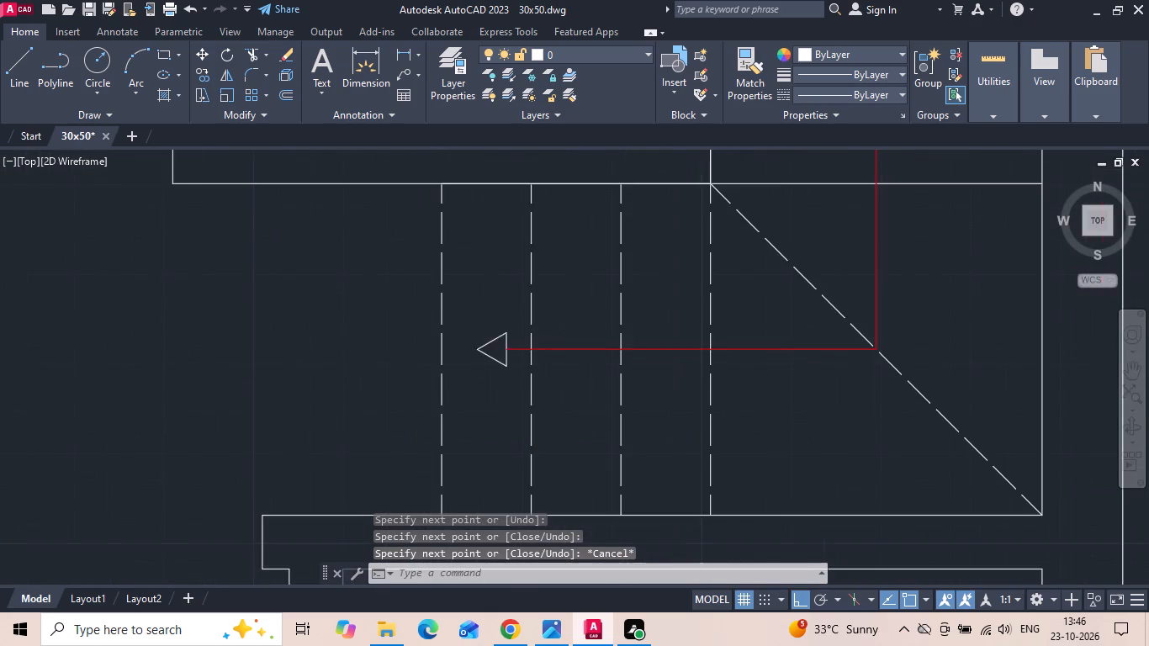
{"action": "left_click_drag", "start_coordinate": [489, 342], "coordinate": [470, 373]}
{"action": "right_click", "coordinate": [469, 371]}
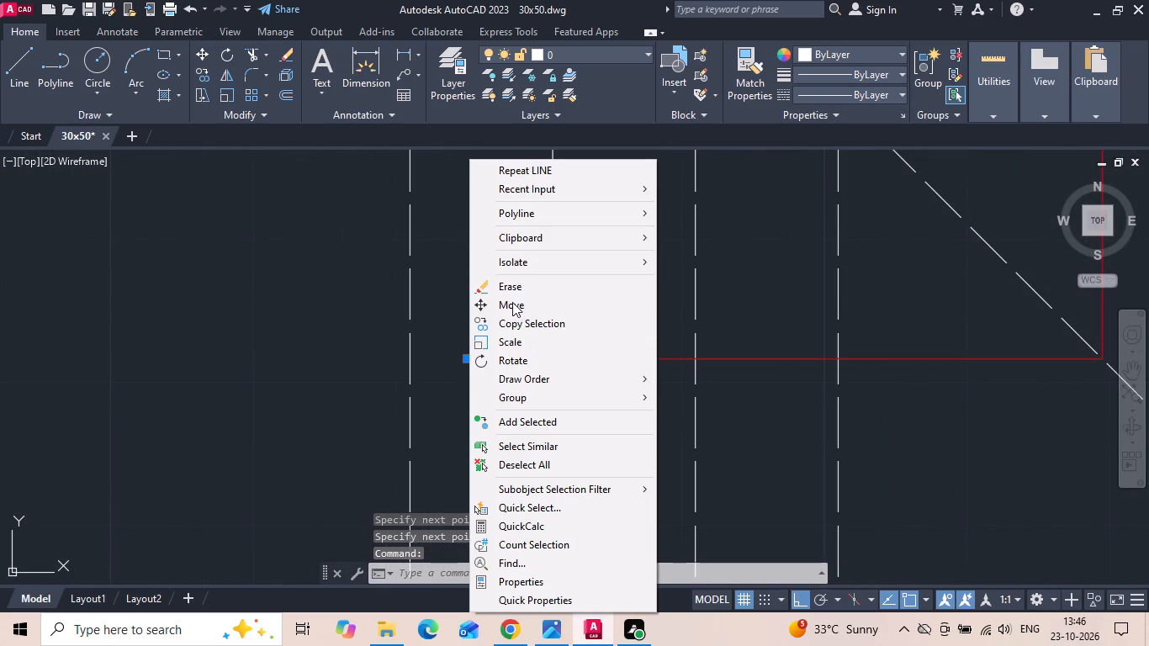
{"action": "left_click", "coordinate": [513, 317]}
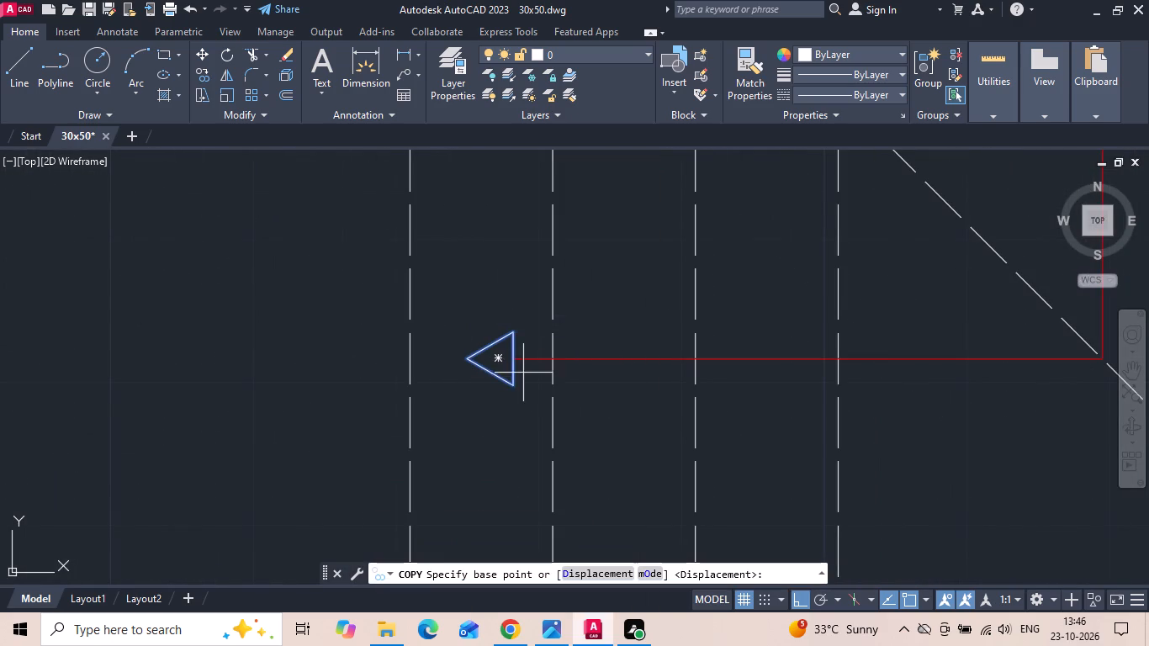
{"action": "left_click", "coordinate": [518, 358]}
{"action": "scroll", "coordinate": [410, 373], "scroll_direction": "down", "scroll_amount": 5}
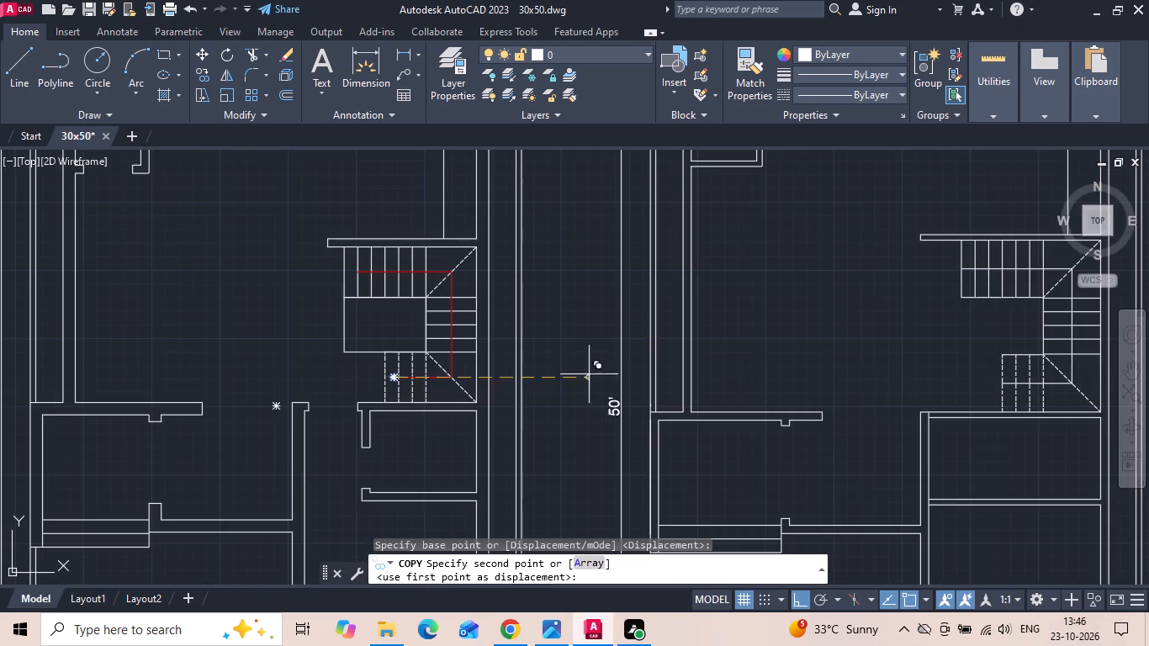
{"action": "middle_click_drag", "start_coordinate": [819, 367], "coordinate": [471, 380]}
{"action": "scroll", "coordinate": [708, 394], "scroll_direction": "up", "scroll_amount": 2}
{"action": "scroll", "coordinate": [606, 396], "scroll_direction": "up", "scroll_amount": 2}
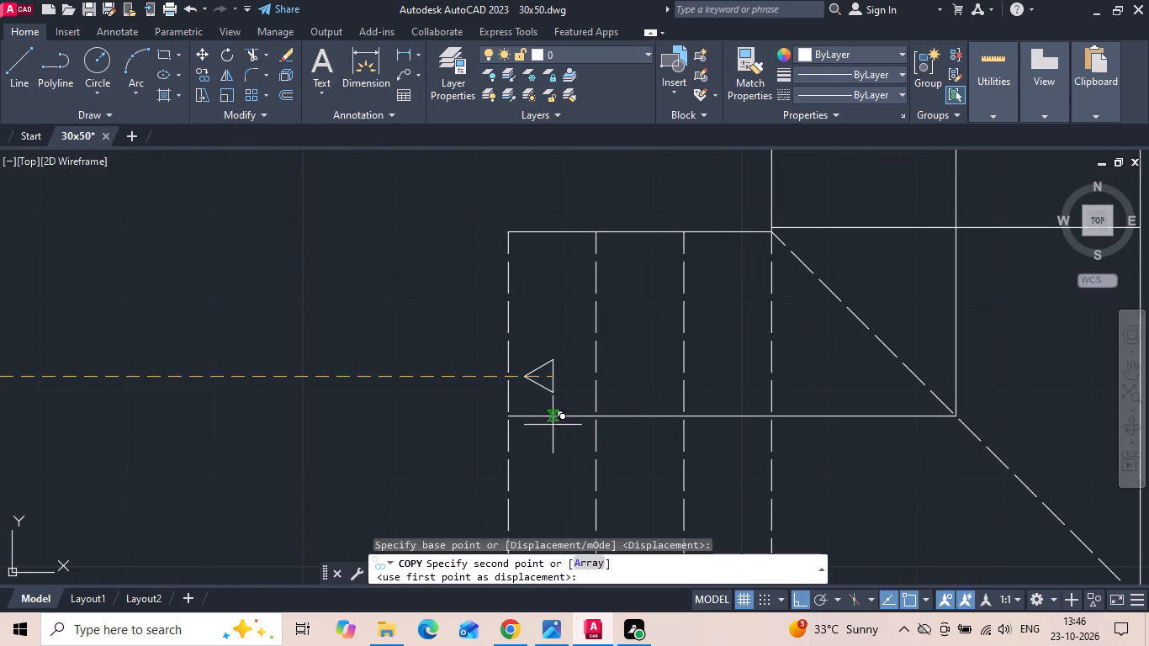
{"action": "left_click", "coordinate": [564, 415]}
{"action": "scroll", "coordinate": [539, 432], "scroll_direction": "up", "scroll_amount": 3}
{"action": "key", "text": "Escape"}
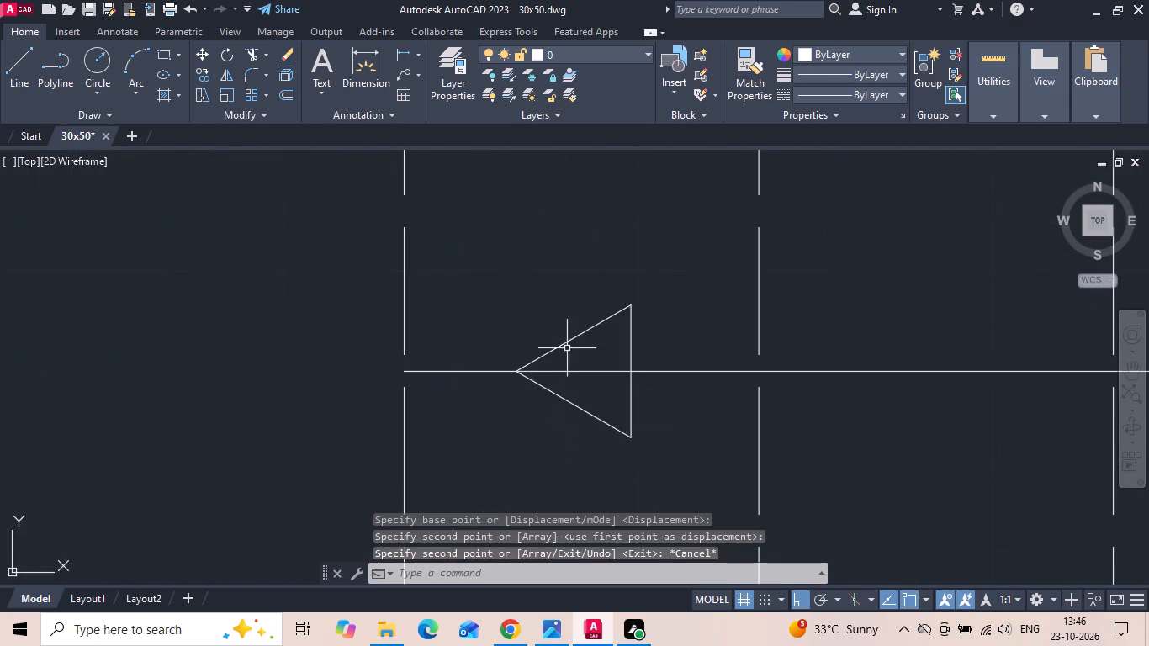
Stretch the copied arrowhead's tip outward along the direction line to lengthen the arrow.
{"action": "left_click", "coordinate": [567, 347]}
{"action": "left_click", "coordinate": [552, 339]}
{"action": "left_click", "coordinate": [515, 372]}
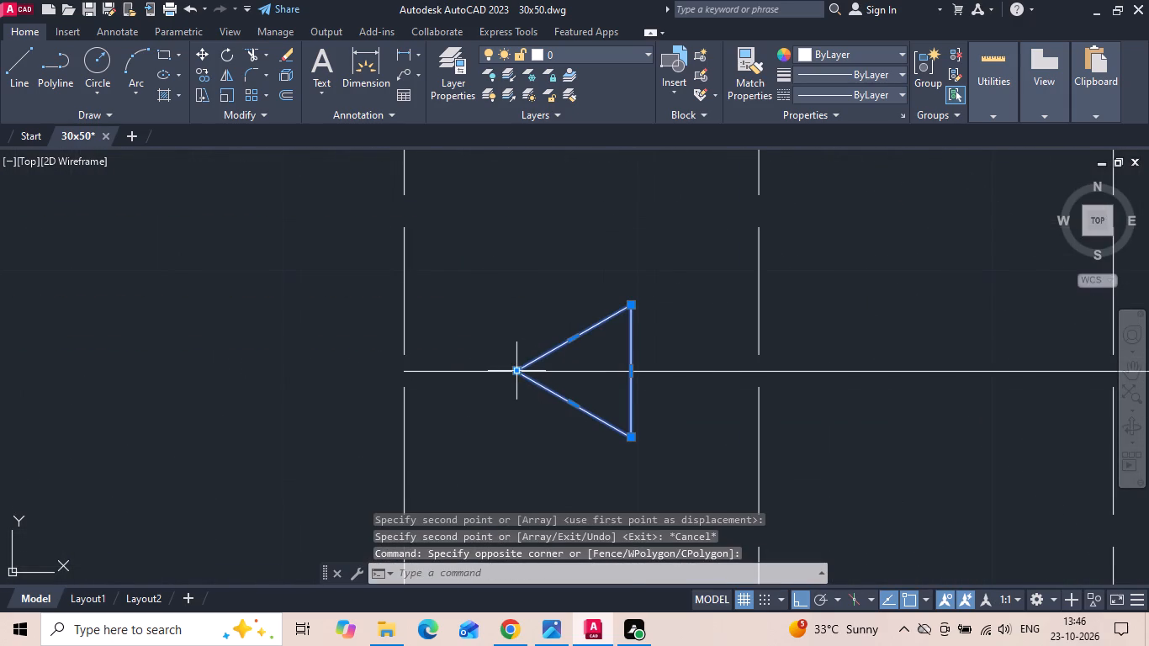
{"action": "left_click", "coordinate": [462, 389]}
{"action": "key", "text": "Escape"}
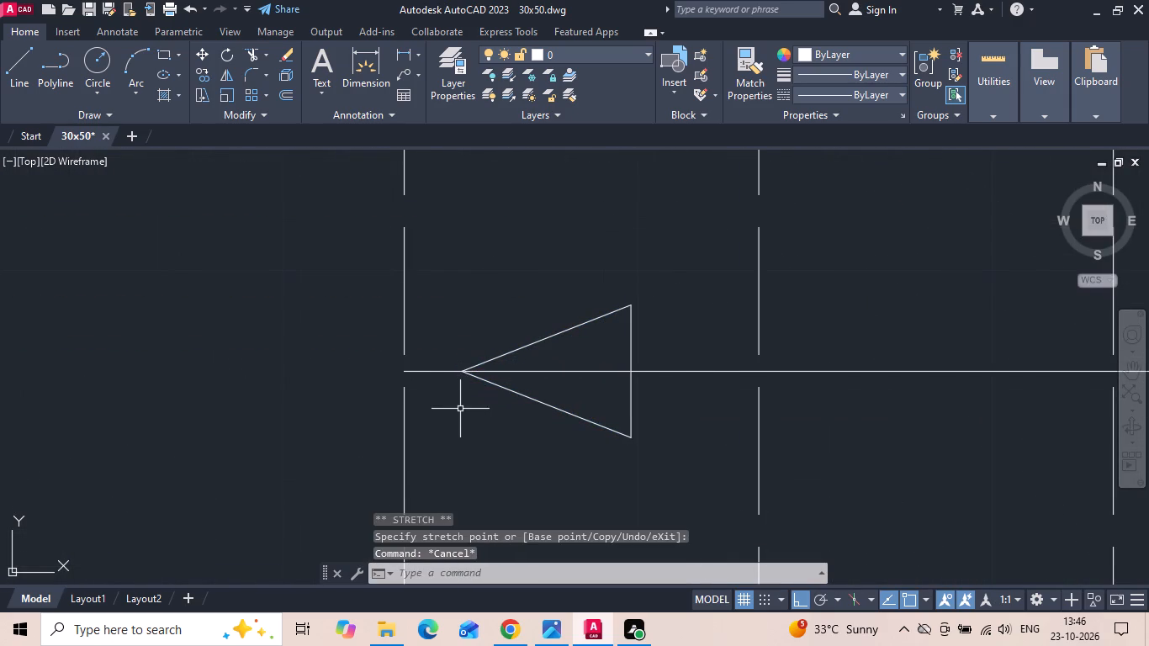
Trim the parts of the direction line that lie beyond the arrowhead's tip and inside the arrowhead.
{"action": "key", "text": "t"}
{"action": "key", "text": "r"}
{"action": "key", "text": "space"}
{"action": "left_click_drag", "start_coordinate": [441, 393], "coordinate": [435, 363]}
{"action": "left_click_drag", "start_coordinate": [590, 368], "coordinate": [586, 375]}
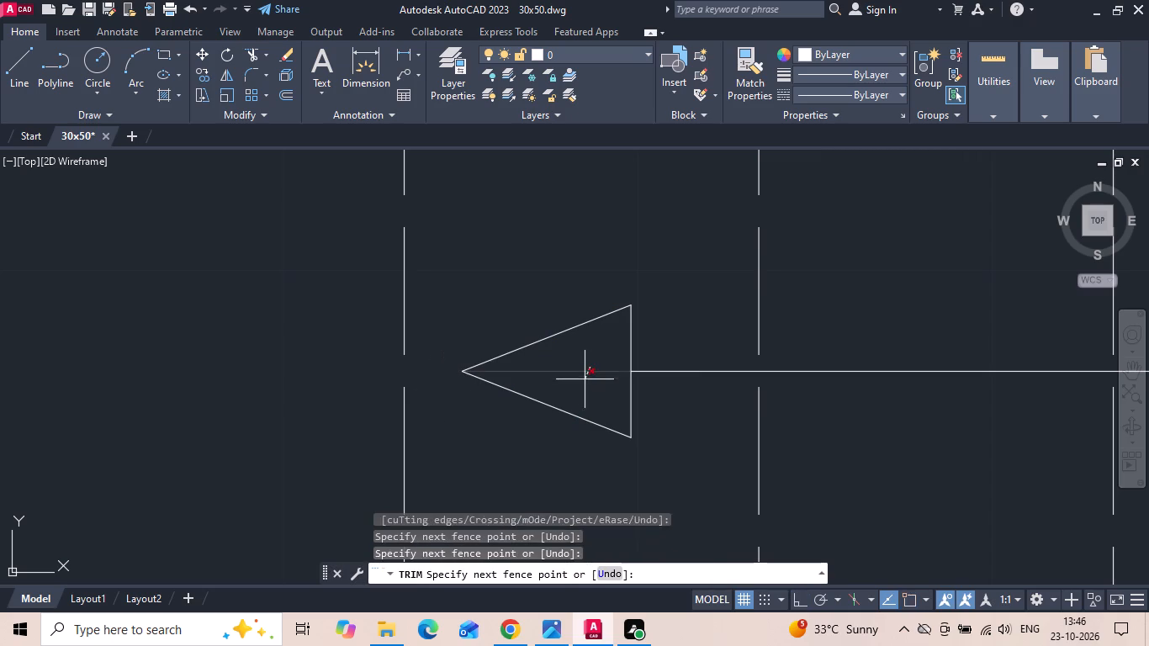
{"action": "left_click", "coordinate": [585, 379]}
{"action": "scroll", "coordinate": [584, 379], "scroll_direction": "down", "scroll_amount": 3}
{"action": "key", "text": "Escape"}
Join the three segments of the second plan's stair direction line into one polyline.
{"action": "type", "text": "j"}
{"action": "key", "text": "space"}
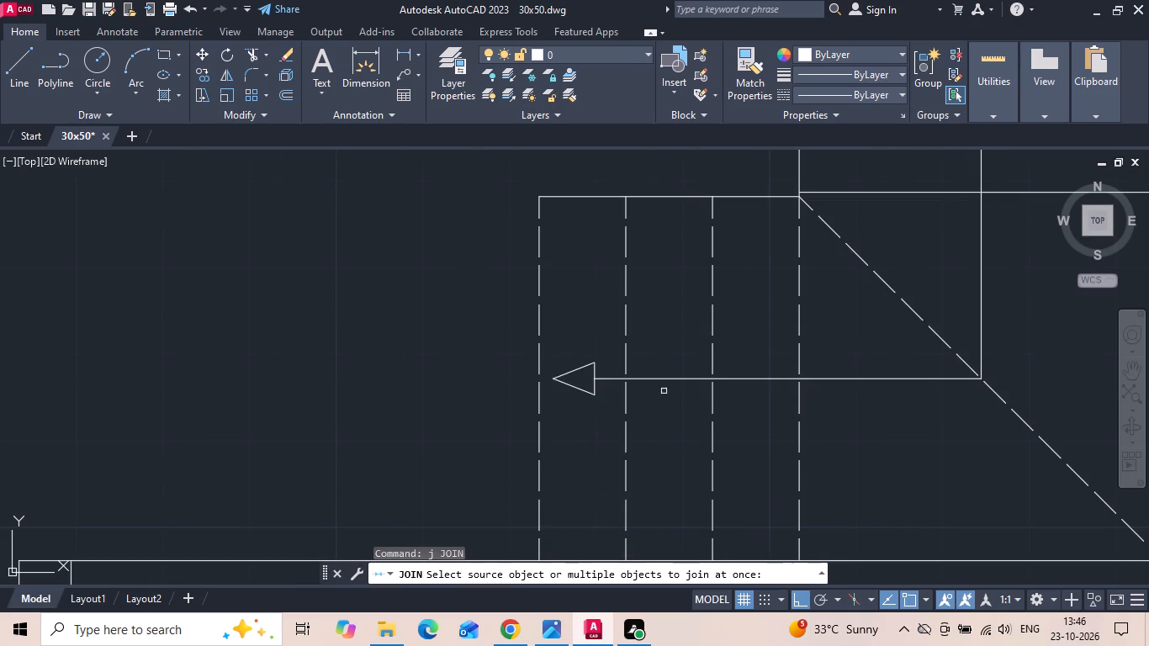
{"action": "left_click", "coordinate": [678, 377]}
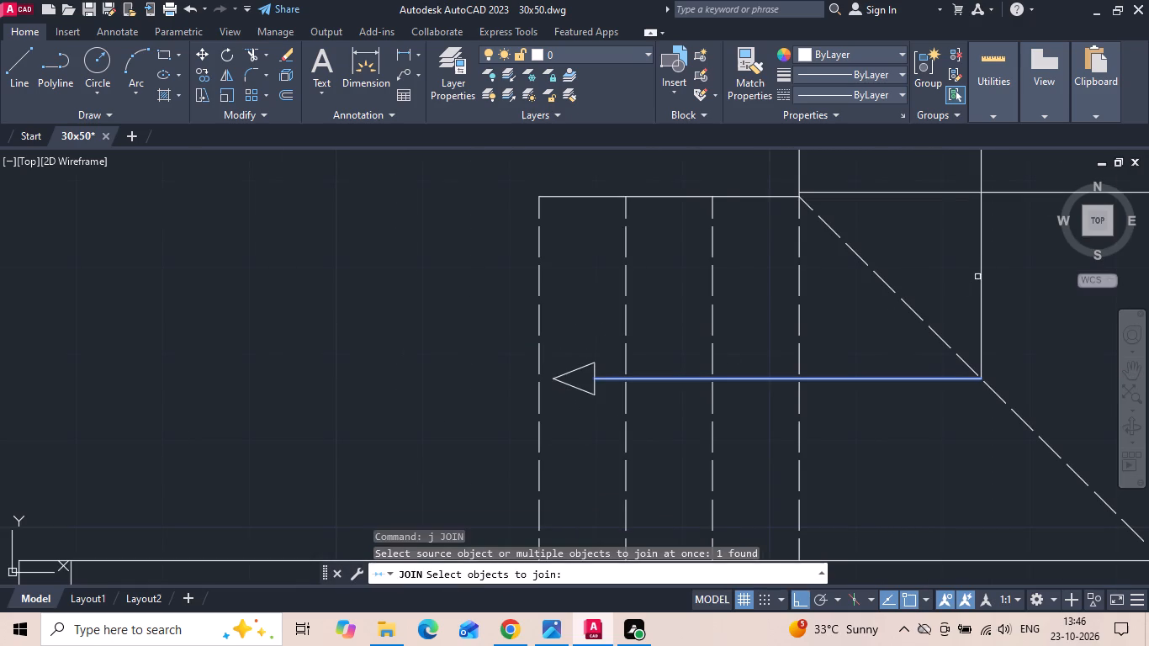
{"action": "left_click", "coordinate": [981, 246]}
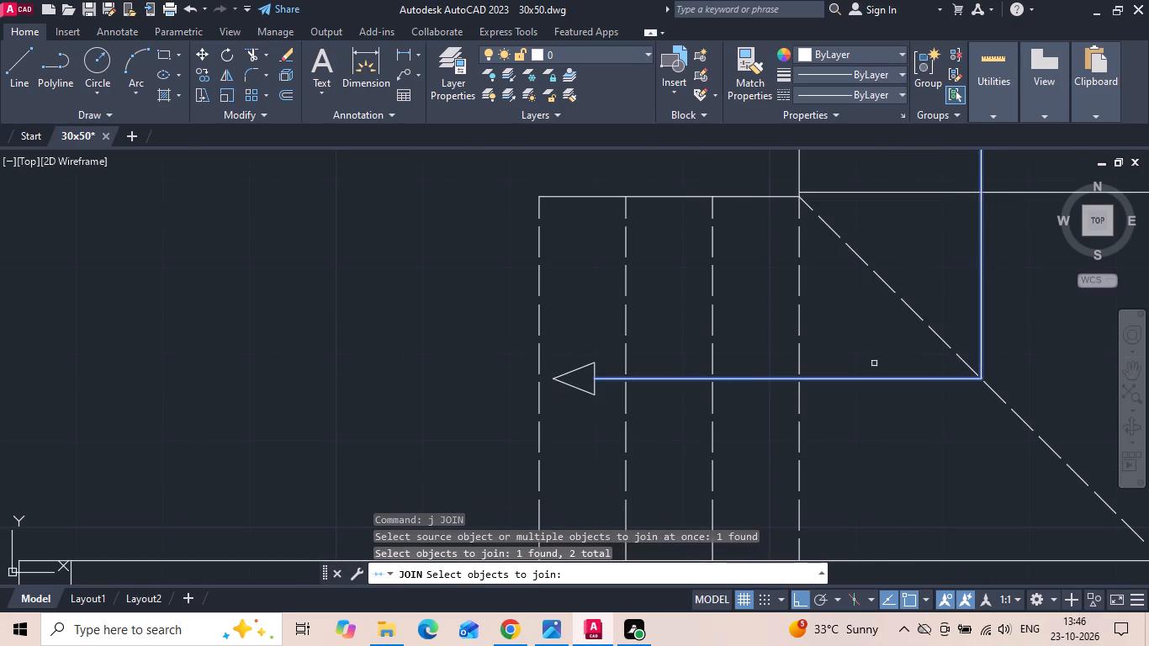
{"action": "scroll", "coordinate": [841, 459], "scroll_direction": "down", "scroll_amount": 2}
{"action": "middle_click_drag", "start_coordinate": [809, 244], "coordinate": [805, 320]}
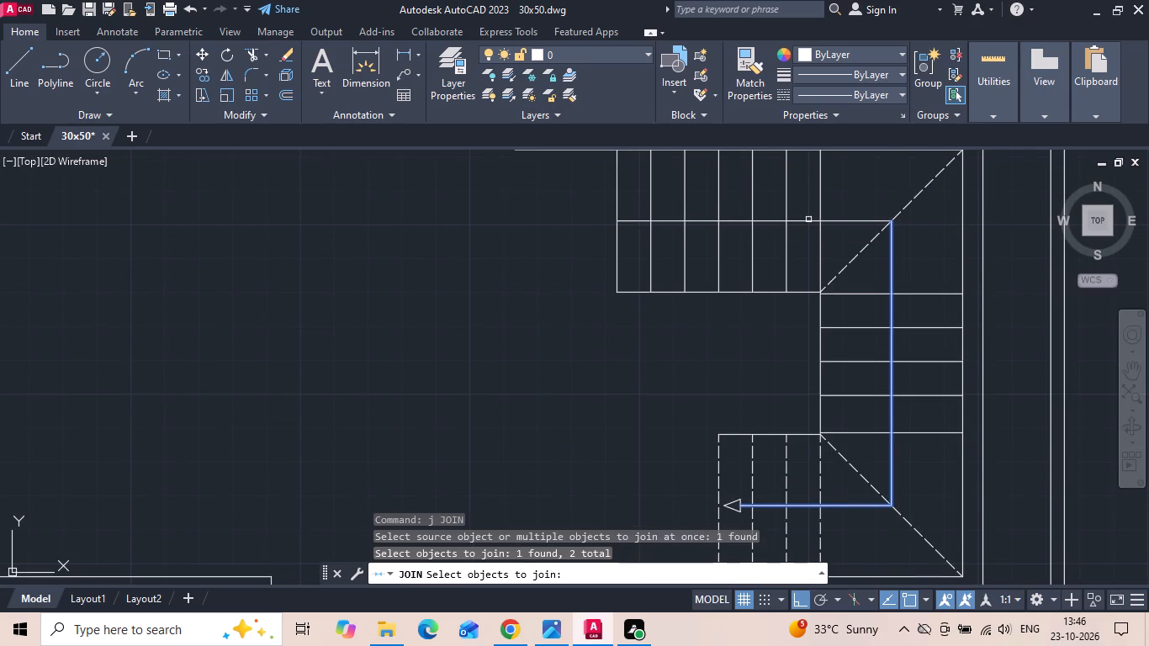
{"action": "left_click", "coordinate": [807, 220]}
{"action": "key", "text": "space"}
{"action": "left_click", "coordinate": [805, 221]}
{"action": "key", "text": "Escape"}
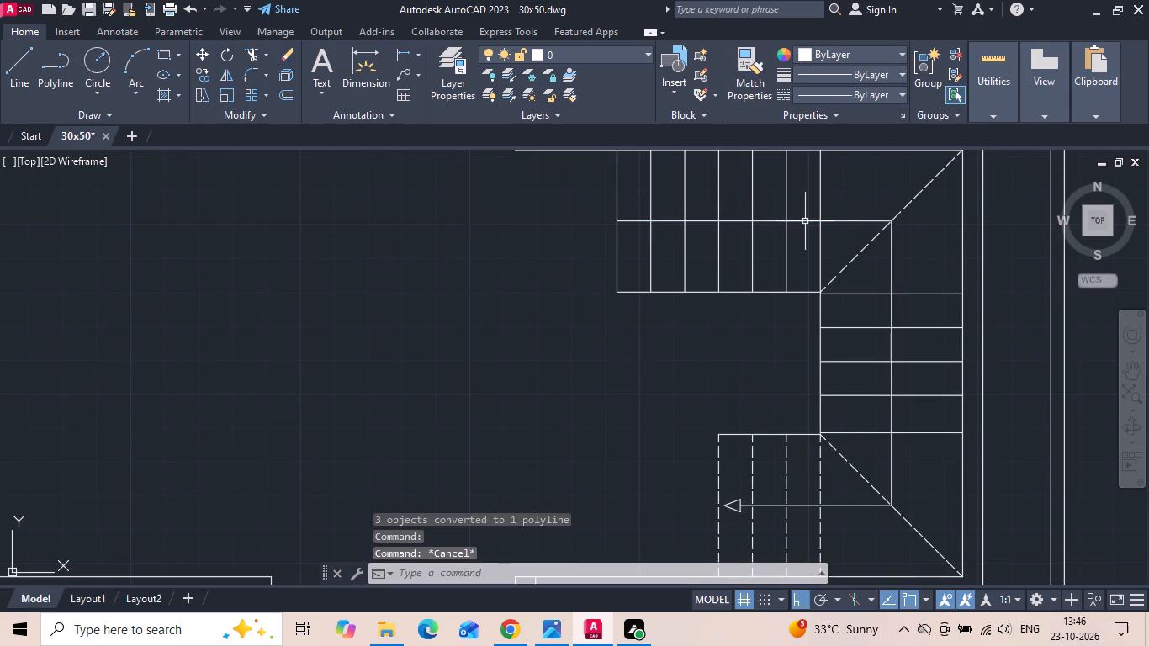
Set the colour of the second plan's stair direction line and arrowhead to red.
{"action": "left_click", "coordinate": [771, 218]}
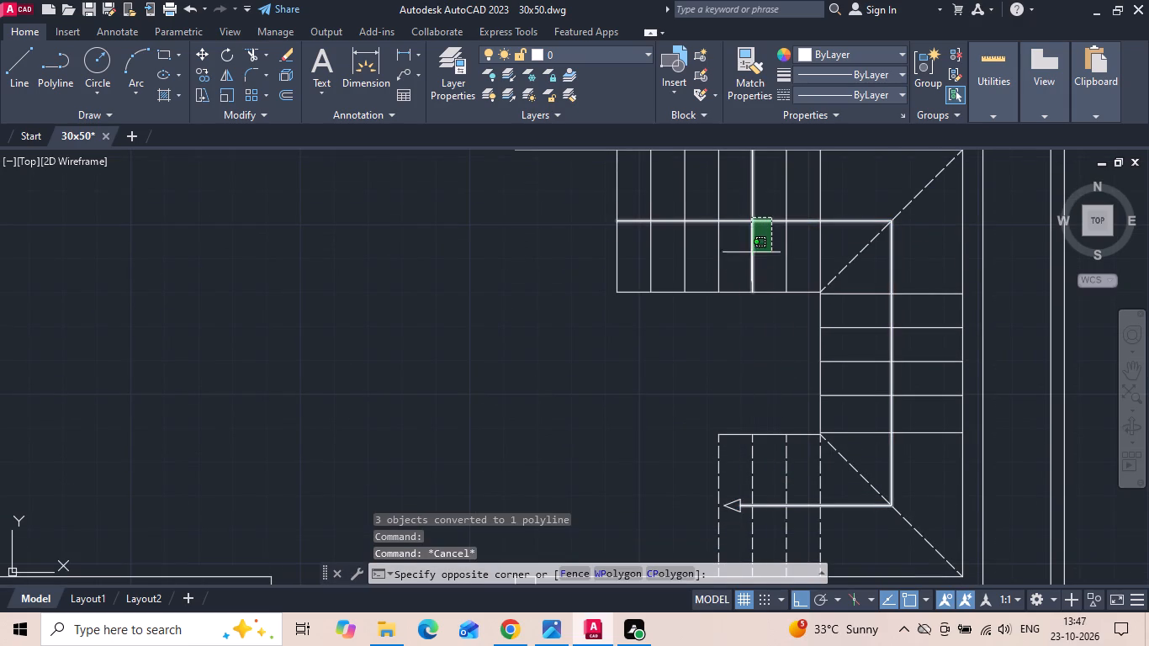
{"action": "left_click", "coordinate": [772, 236]}
{"action": "left_click", "coordinate": [766, 233]}
{"action": "left_click", "coordinate": [764, 203]}
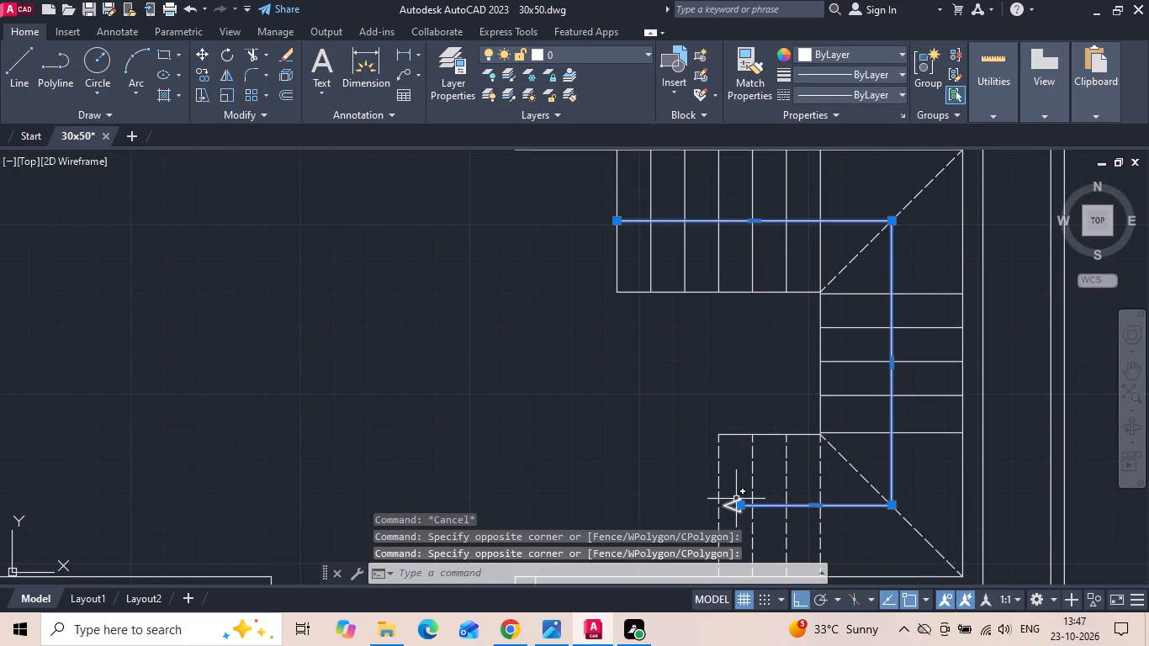
{"action": "left_click", "coordinate": [736, 500]}
{"action": "left_click", "coordinate": [804, 61]}
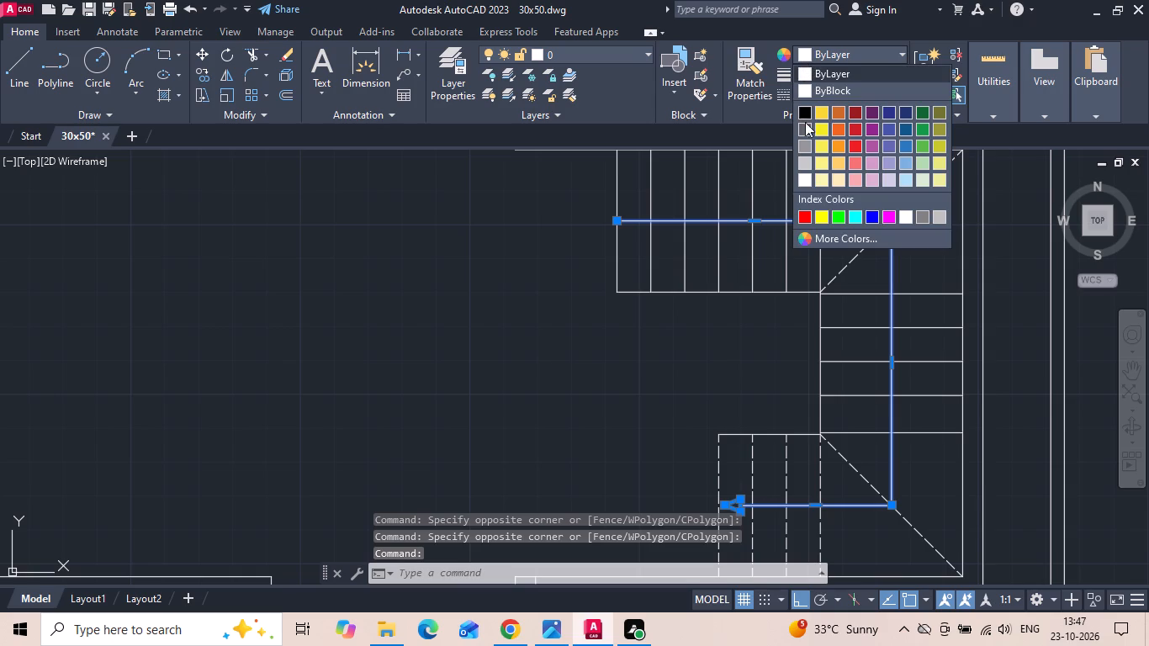
{"action": "left_click", "coordinate": [811, 220]}
{"action": "key", "text": "Escape"}
{"action": "key", "text": "Escape"}
{"action": "scroll", "coordinate": [726, 282], "scroll_direction": "down", "scroll_amount": 2}
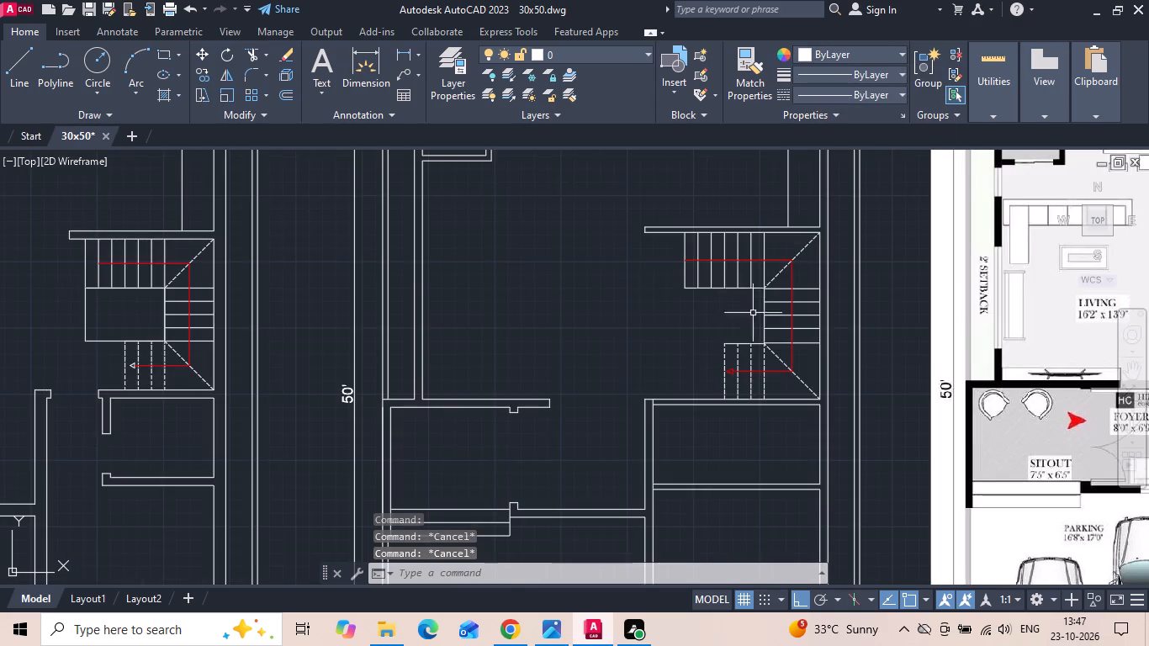
{"action": "scroll", "coordinate": [773, 336], "scroll_direction": "down", "scroll_amount": 1}
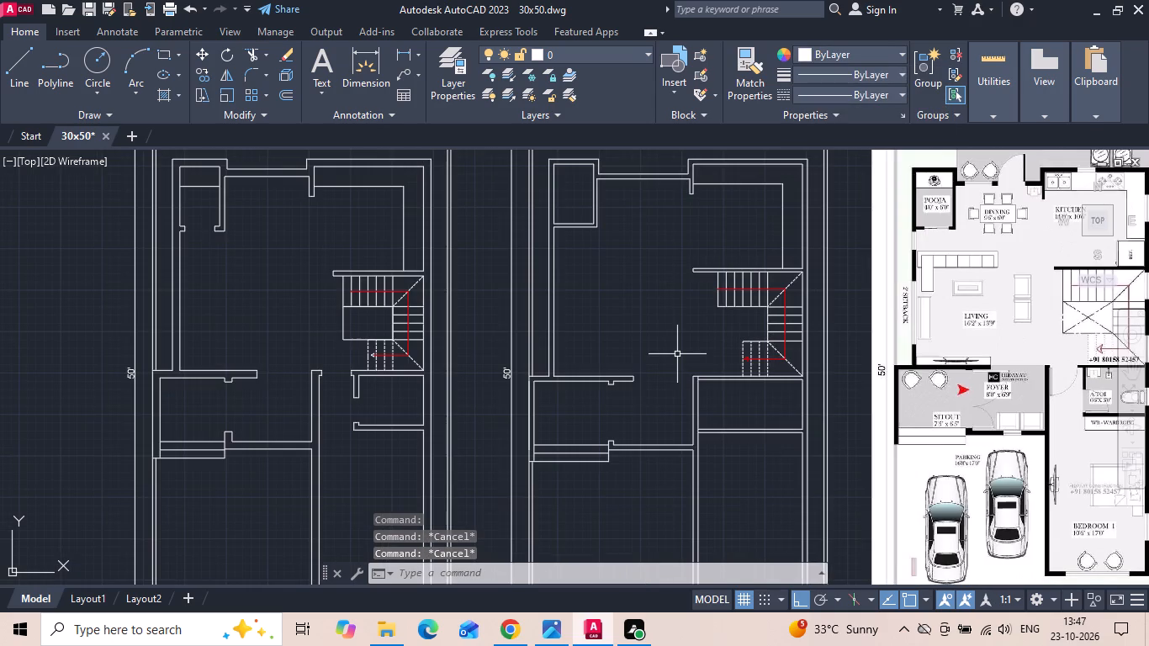
Copy the outermost tread line of the upper stair flight 12" outward, away from the stairs.
{"action": "scroll", "coordinate": [738, 264], "scroll_direction": "up", "scroll_amount": 3}
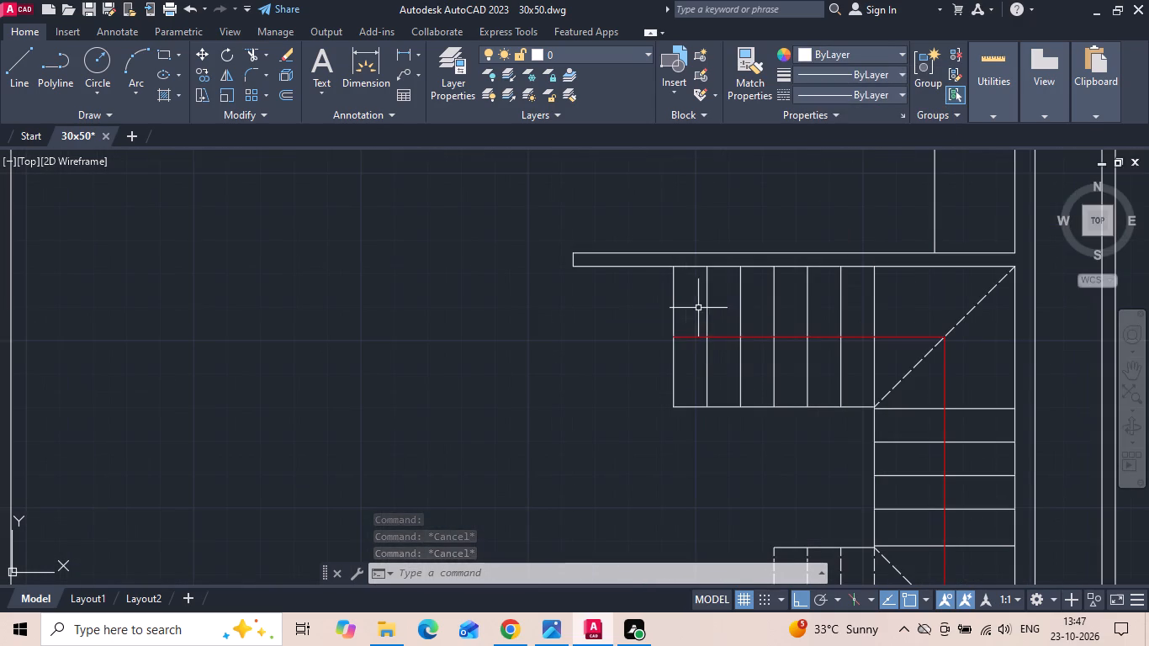
{"action": "left_click_drag", "start_coordinate": [685, 285], "coordinate": [653, 294]}
{"action": "left_click", "coordinate": [630, 294]}
{"action": "right_click", "coordinate": [629, 292]}
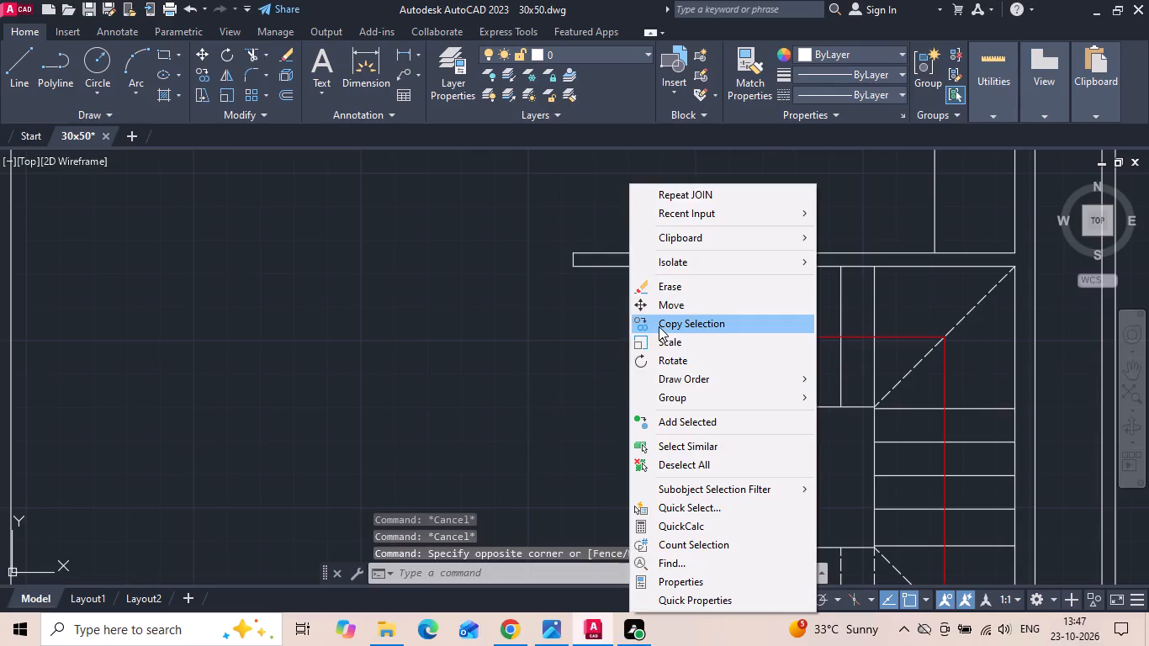
{"action": "left_click", "coordinate": [659, 326]}
{"action": "left_click_drag", "start_coordinate": [628, 342], "coordinate": [548, 348]}
{"action": "type", "text": "12"}
{"action": "key", "text": "space"}
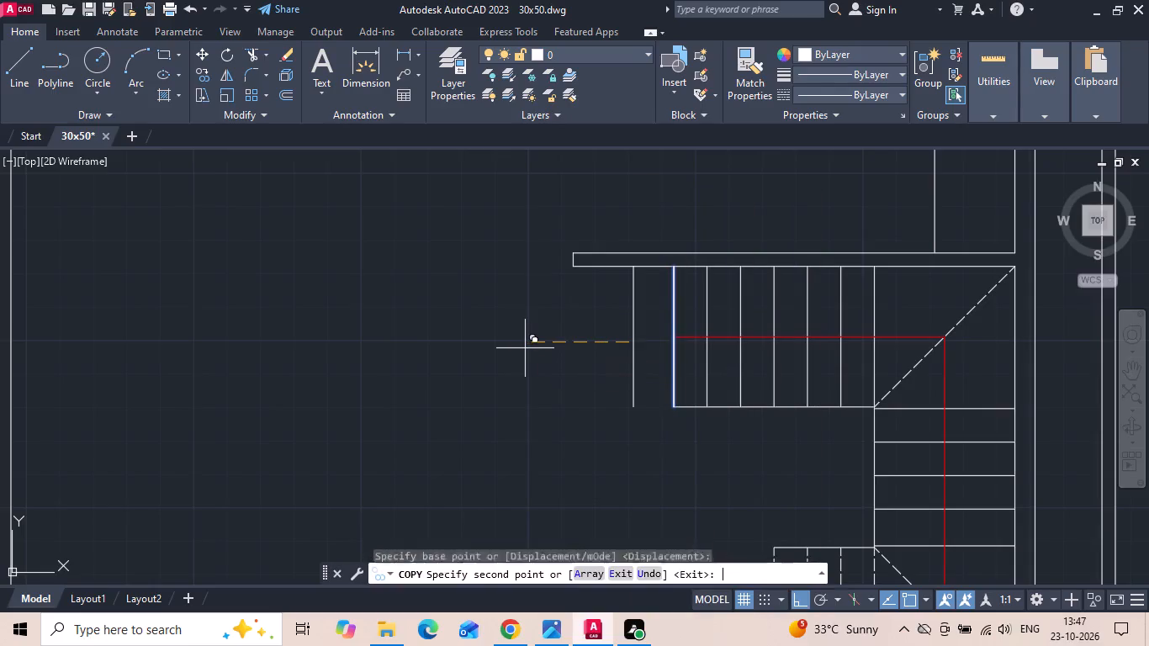
{"action": "key", "text": "Escape"}
Extend the copied line across the wall above the stairs, trim the wall back to it and erase the leftover pieces.
{"action": "type", "text": "ex"}
{"action": "key", "text": "space"}
{"action": "left_click", "coordinate": [636, 306]}
{"action": "key", "text": "Escape"}
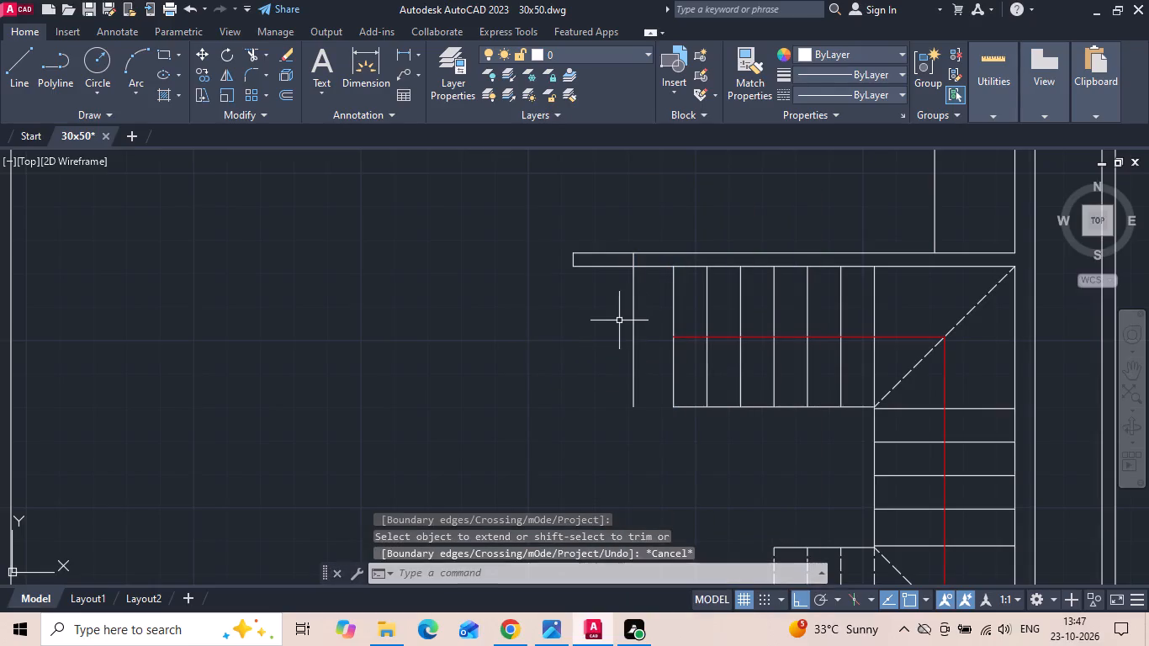
{"action": "type", "text": "tr"}
{"action": "key", "text": "space"}
{"action": "left_click_drag", "start_coordinate": [600, 237], "coordinate": [653, 374]}
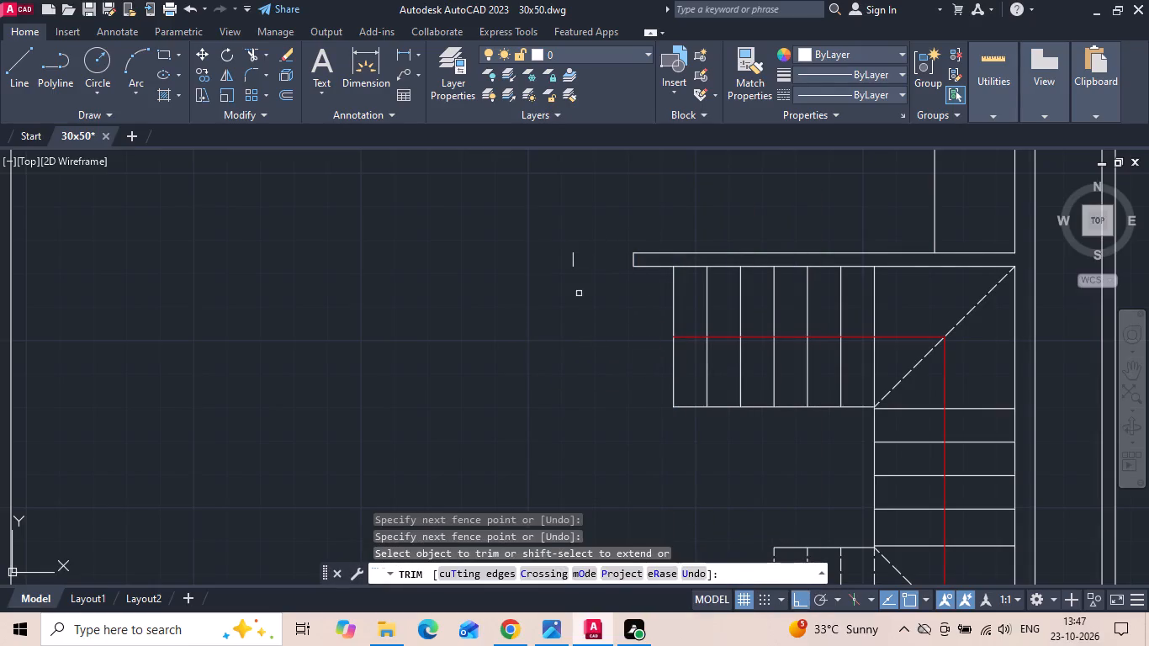
{"action": "left_click_drag", "start_coordinate": [583, 250], "coordinate": [466, 293]}
{"action": "scroll", "coordinate": [589, 326], "scroll_direction": "down", "scroll_amount": 3}
{"action": "key", "text": "Escape"}
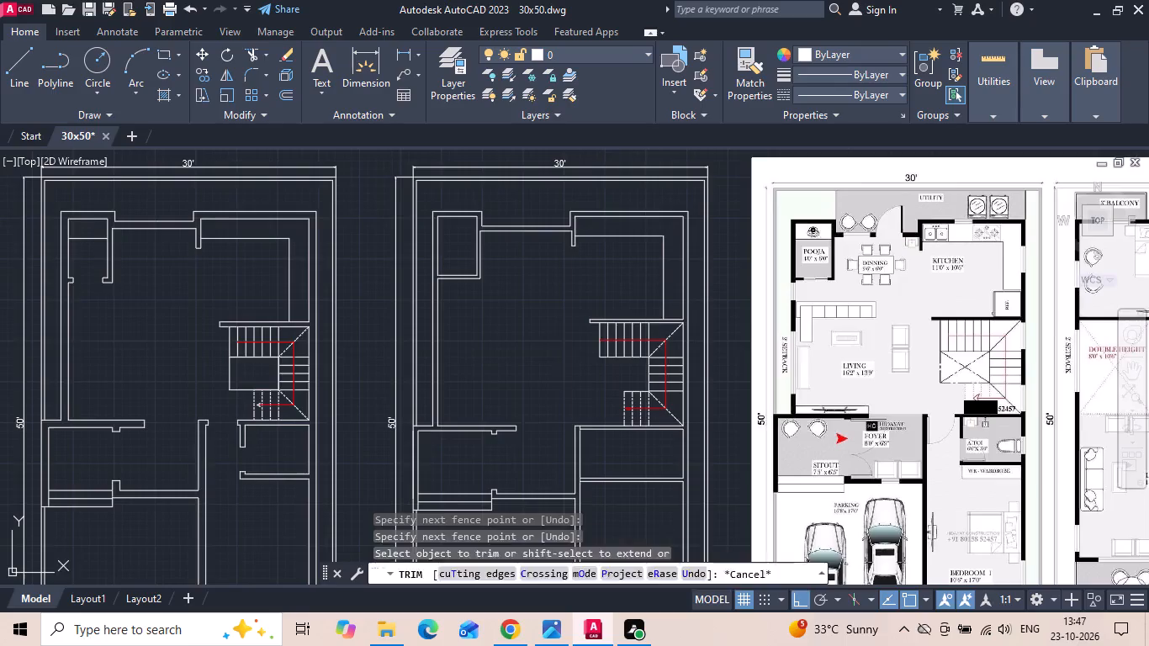
Erase the entire plan farthest from the reference image, on the far side of the newly drawn ground floor plan.
{"action": "middle_click_drag", "start_coordinate": [559, 357], "coordinate": [599, 270]}
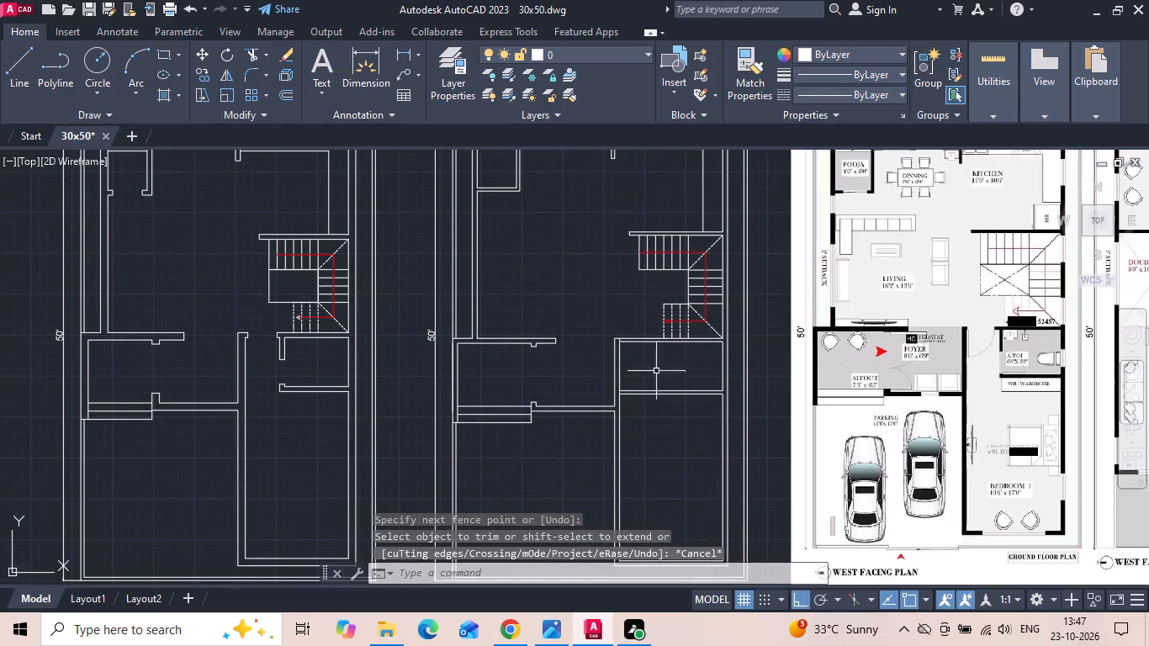
{"action": "scroll", "coordinate": [1048, 369], "scroll_direction": "up", "scroll_amount": 2}
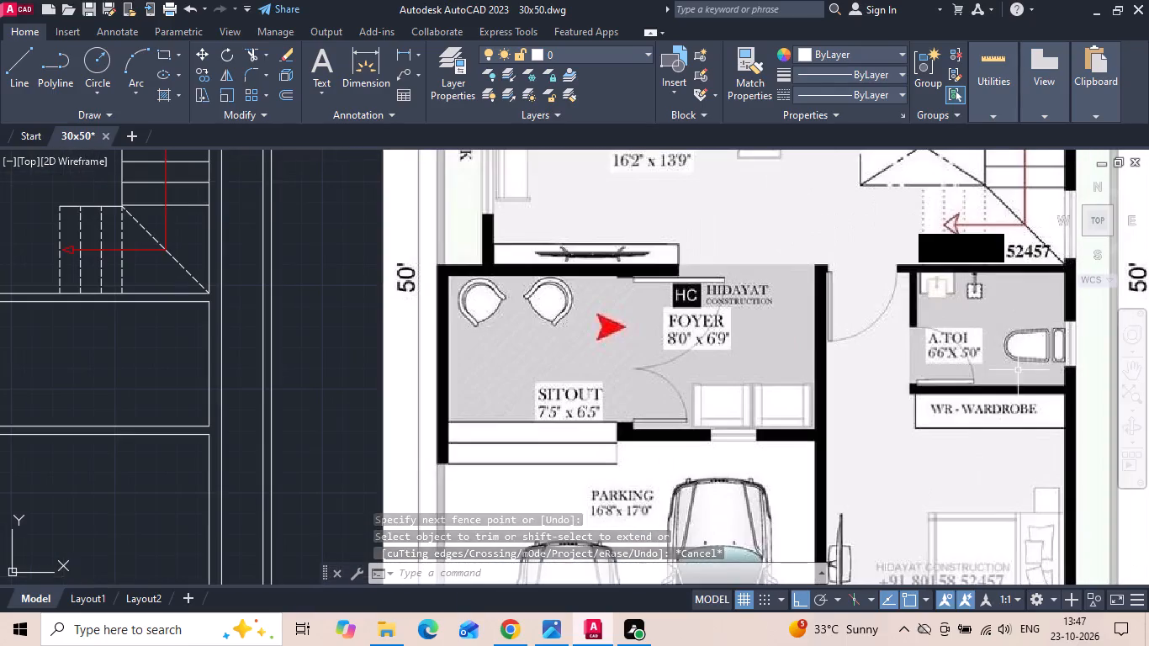
{"action": "scroll", "coordinate": [979, 373], "scroll_direction": "down", "scroll_amount": 2}
{"action": "scroll", "coordinate": [816, 398], "scroll_direction": "down", "scroll_amount": 1}
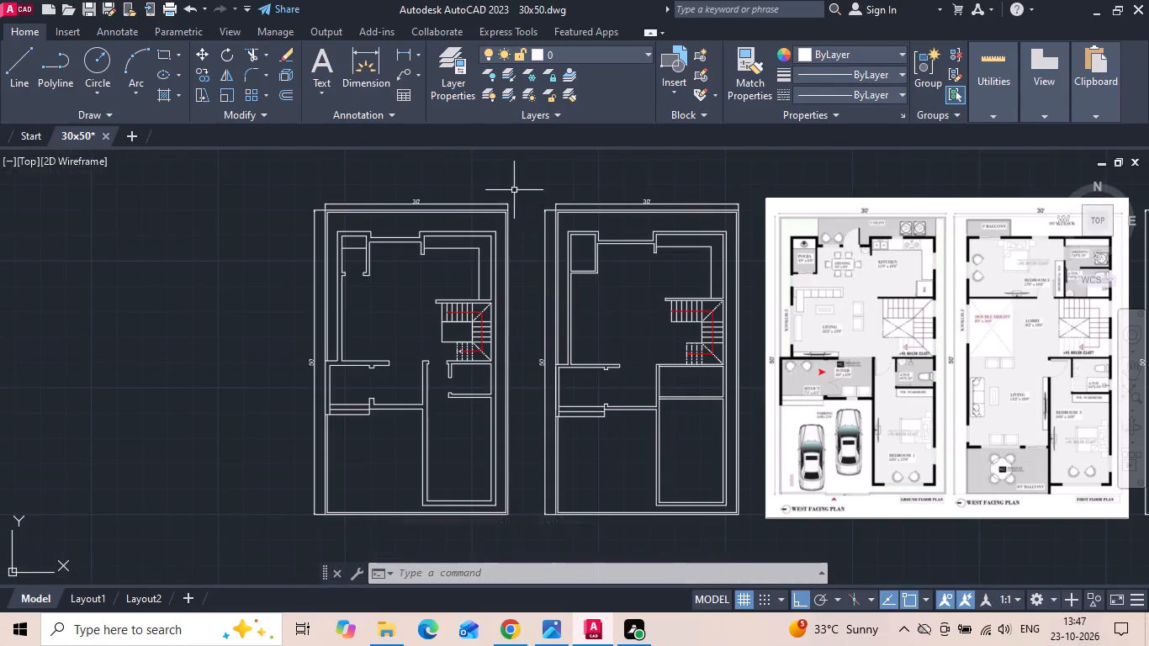
{"action": "left_click", "coordinate": [514, 189]}
{"action": "scroll", "coordinate": [507, 200], "scroll_direction": "down", "scroll_amount": 1}
{"action": "left_click", "coordinate": [340, 469]}
{"action": "key", "text": "Delete"}
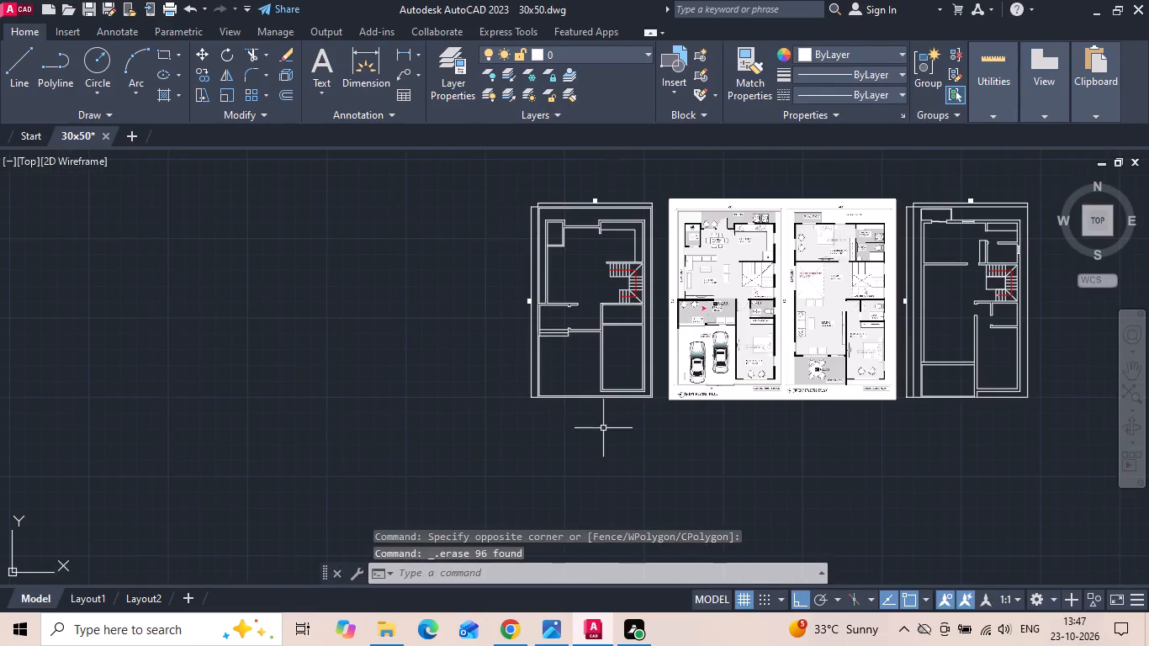
Erase the entire plan drawn beside the first floor side of the reference image.
{"action": "left_click", "coordinate": [1034, 201]}
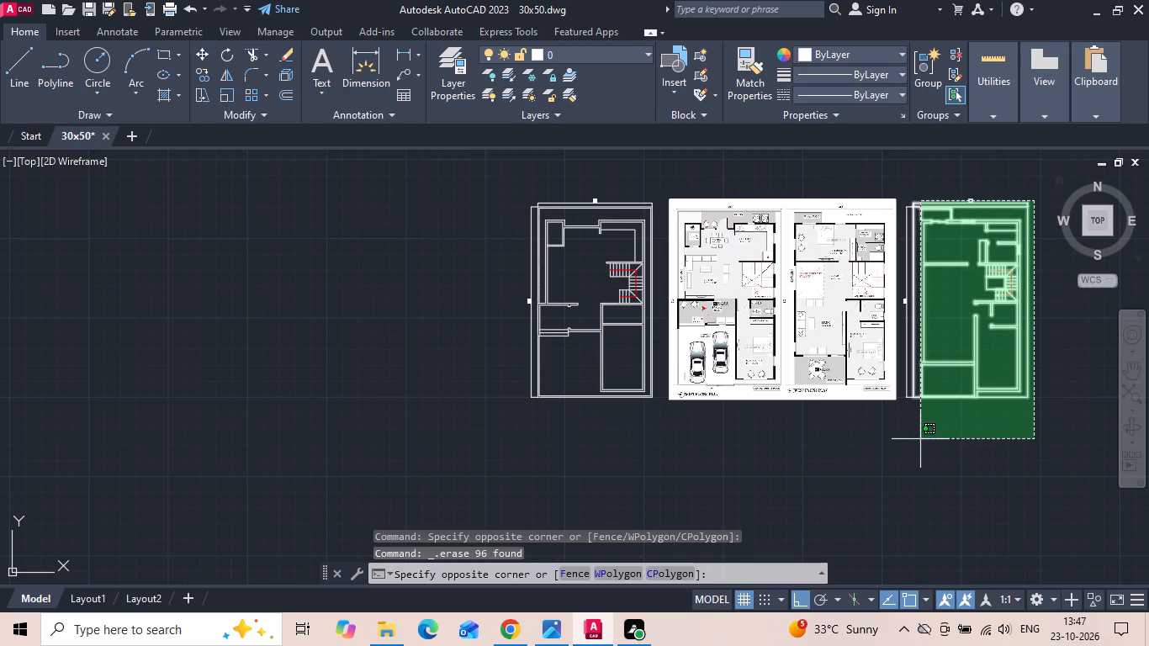
{"action": "scroll", "coordinate": [910, 431], "scroll_direction": "up", "scroll_amount": 1}
{"action": "left_click", "coordinate": [900, 422]}
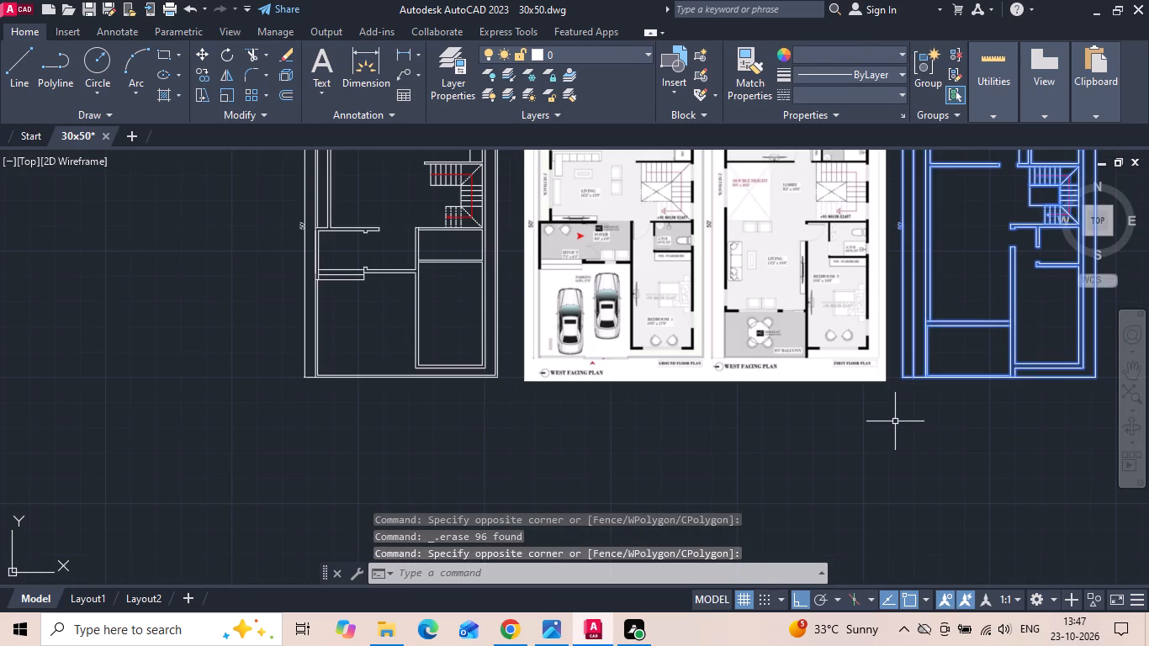
{"action": "key", "text": "Delete"}
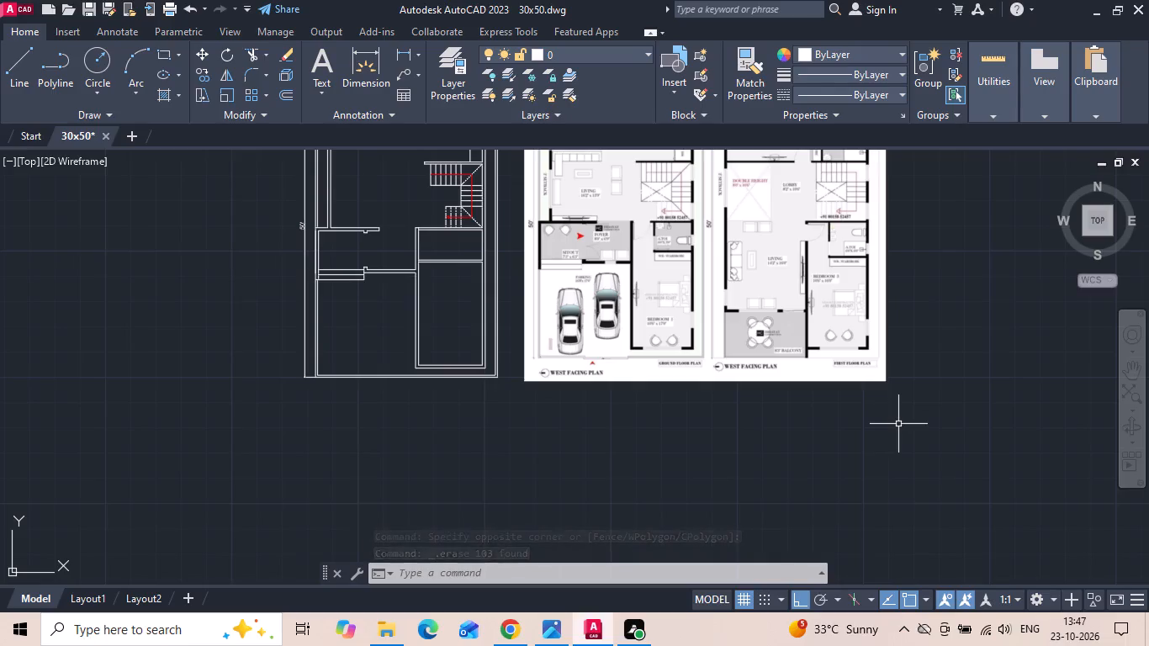
Save the drawing.
{"action": "key", "text": "ctrl+s"}
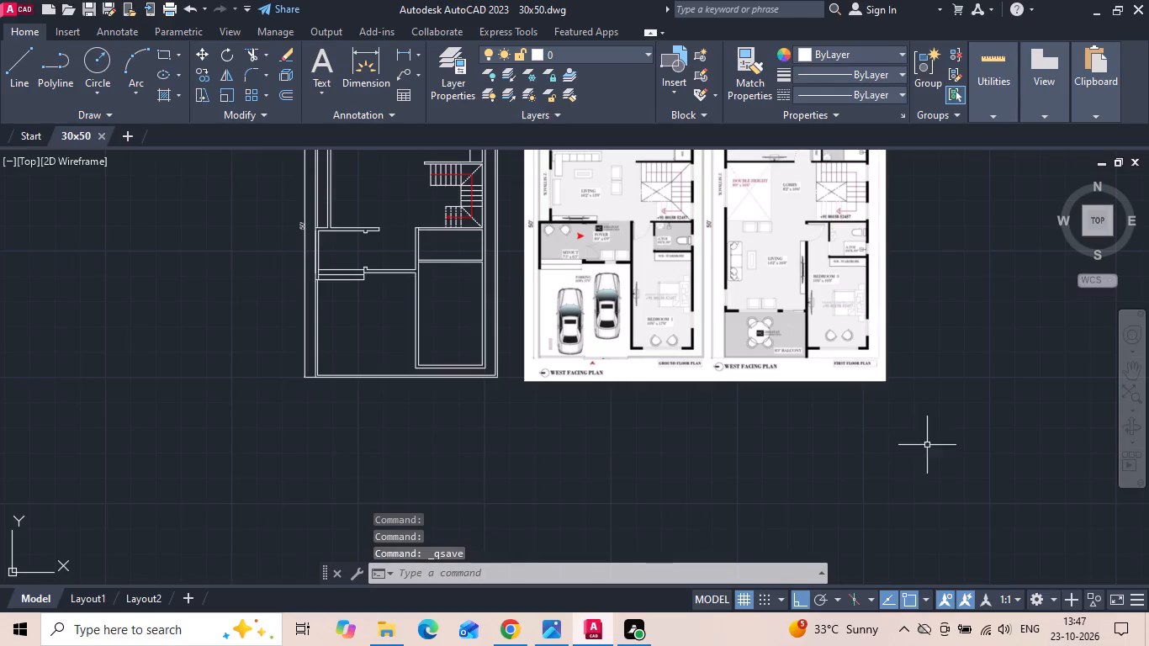
Copy the inner line of the toilet's outer side wall inward at 6'6" and 6'10" to form the partition wall.
{"action": "middle_click_drag", "start_coordinate": [521, 214], "coordinate": [389, 313]}
{"action": "scroll", "coordinate": [496, 241], "scroll_direction": "up", "scroll_amount": 2}
{"action": "scroll", "coordinate": [760, 365], "scroll_direction": "down", "scroll_amount": 1}
{"action": "middle_click_drag", "start_coordinate": [302, 405], "coordinate": [416, 326]}
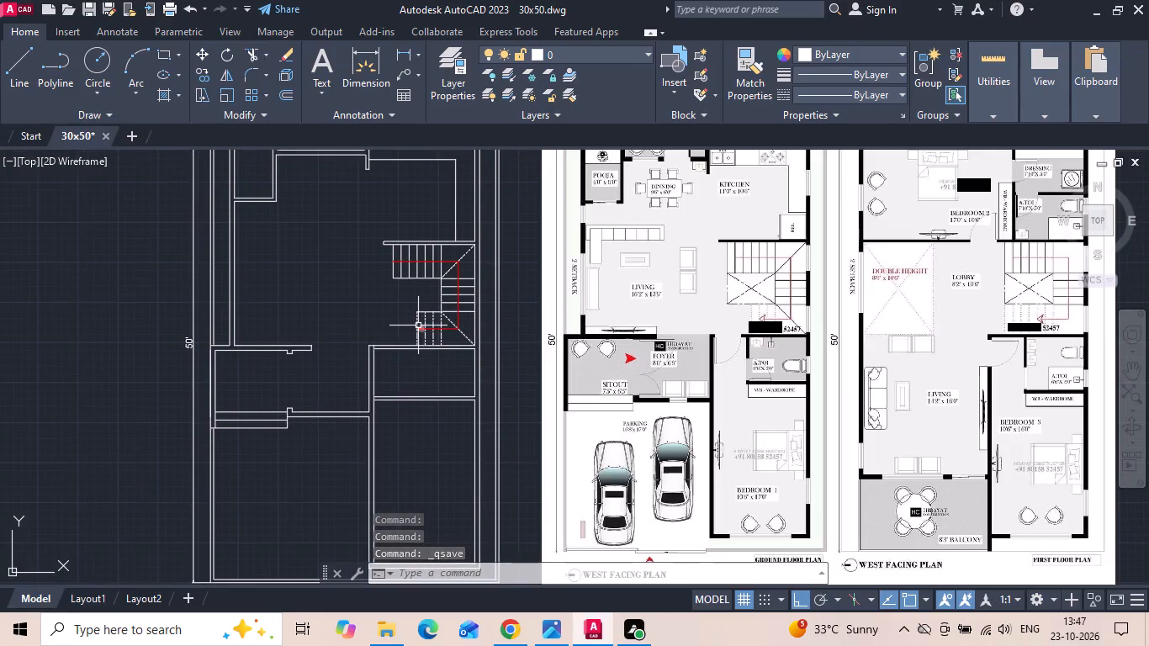
{"action": "scroll", "coordinate": [418, 357], "scroll_direction": "up", "scroll_amount": 1}
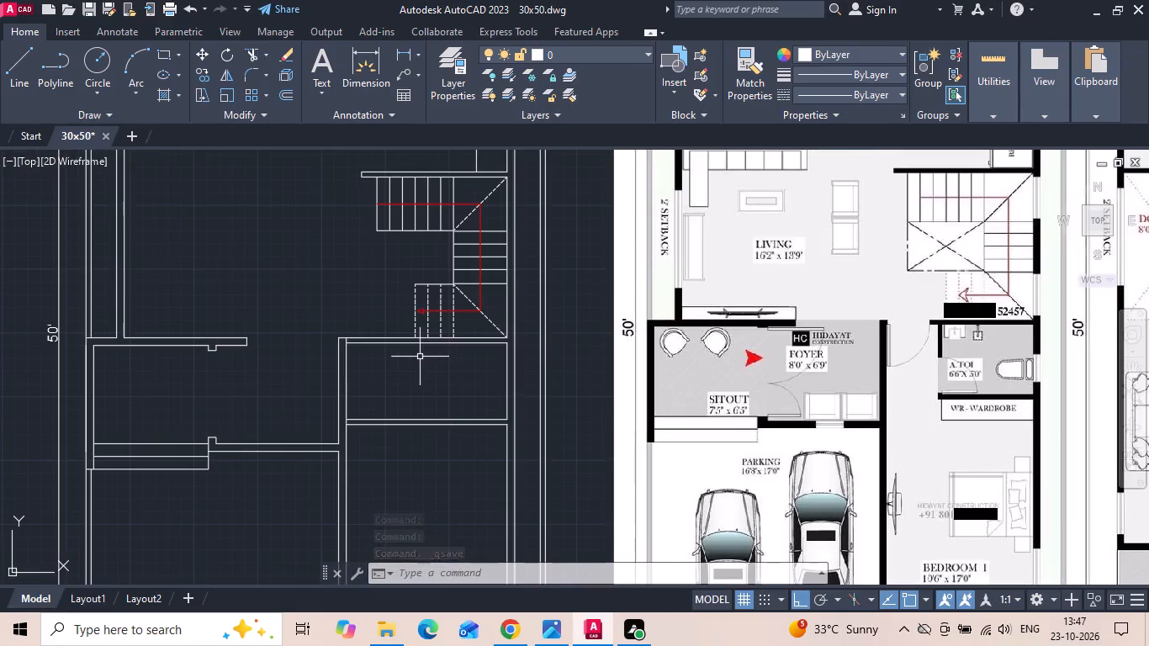
{"action": "scroll", "coordinate": [429, 367], "scroll_direction": "up", "scroll_amount": 1}
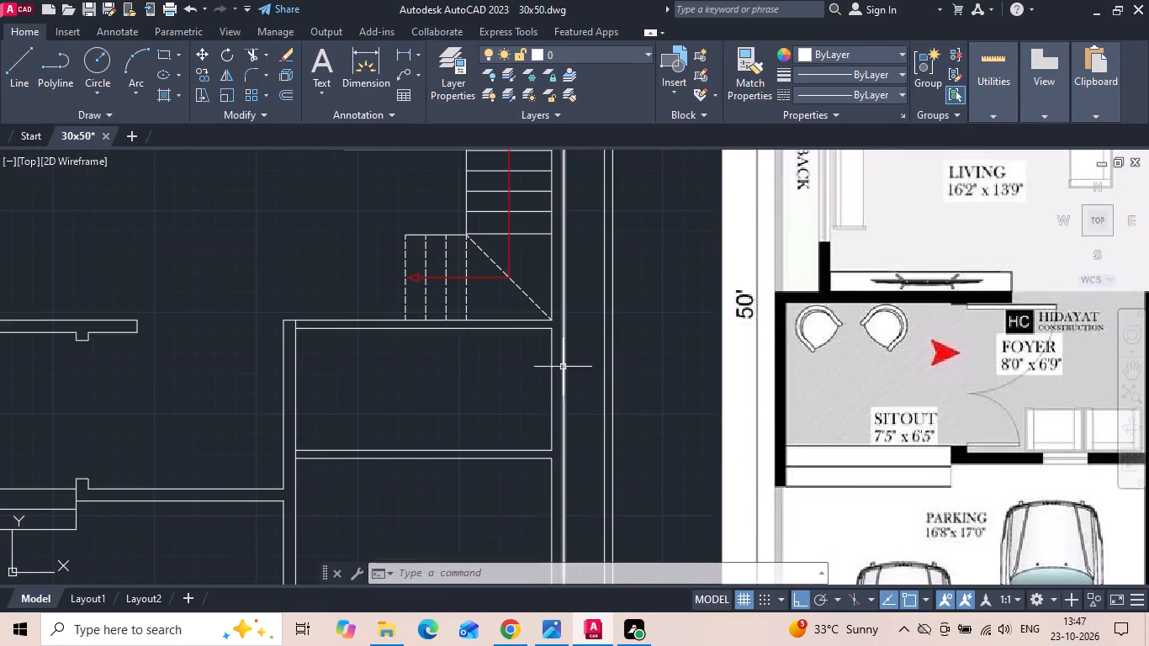
{"action": "left_click", "coordinate": [554, 368]}
{"action": "left_click", "coordinate": [479, 369]}
{"action": "right_click", "coordinate": [476, 369]}
{"action": "left_click", "coordinate": [537, 331]}
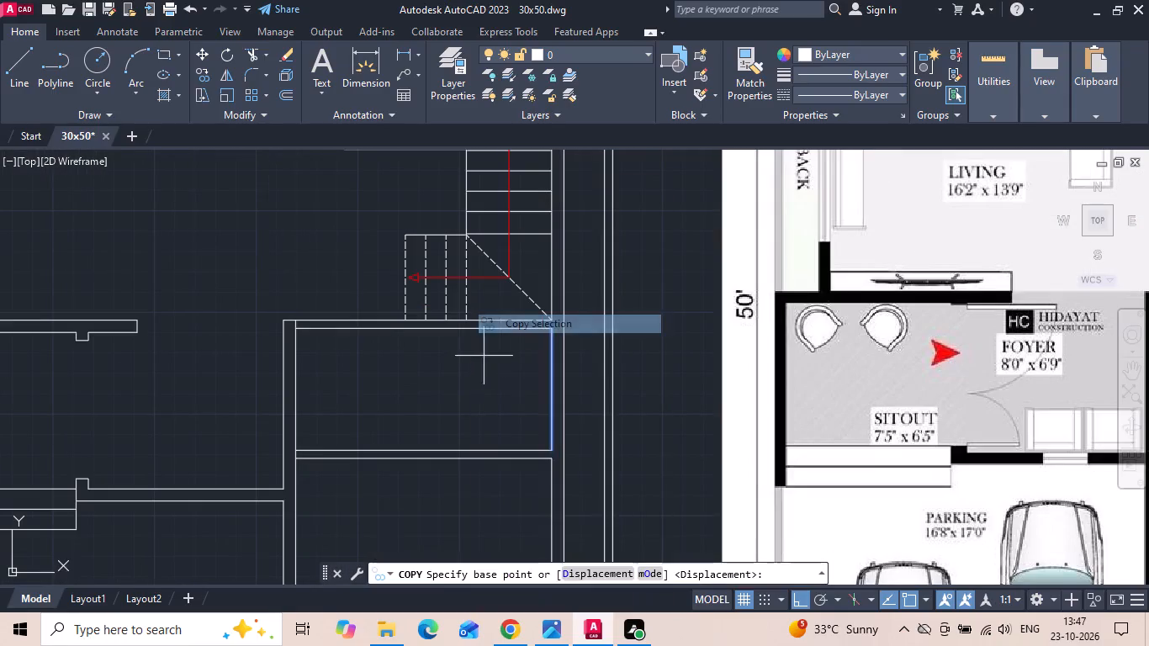
{"action": "left_click_drag", "start_coordinate": [473, 364], "coordinate": [416, 363]}
{"action": "type", "text": "6'"}
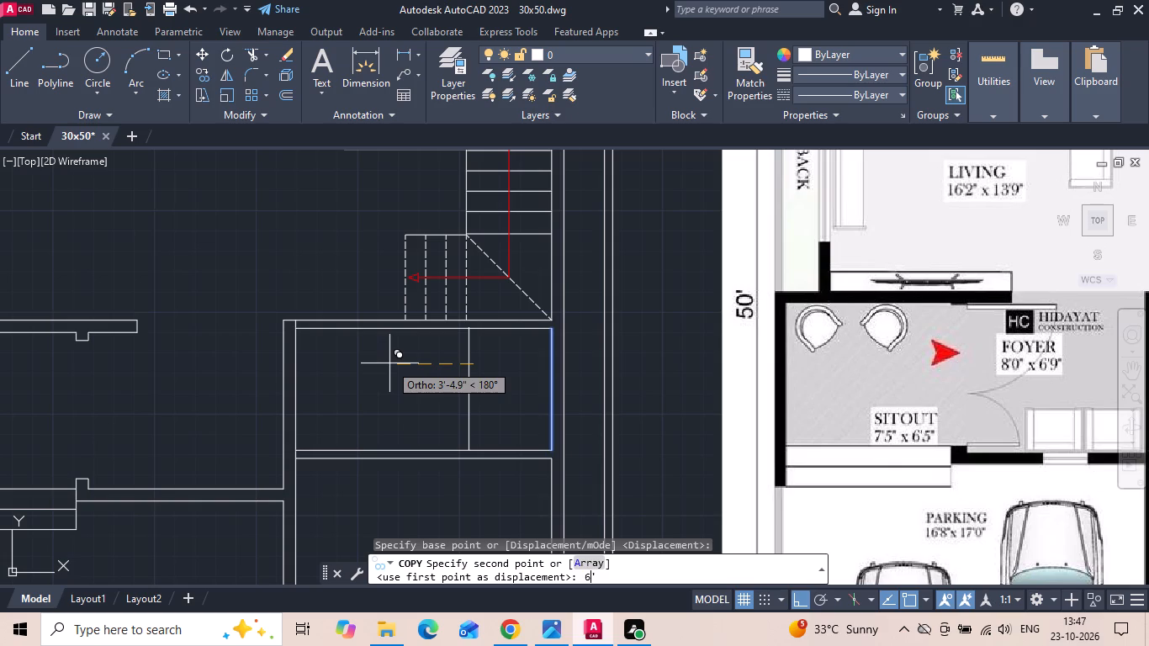
{"action": "type", "text": "6"}
{"action": "key", "text": "space"}
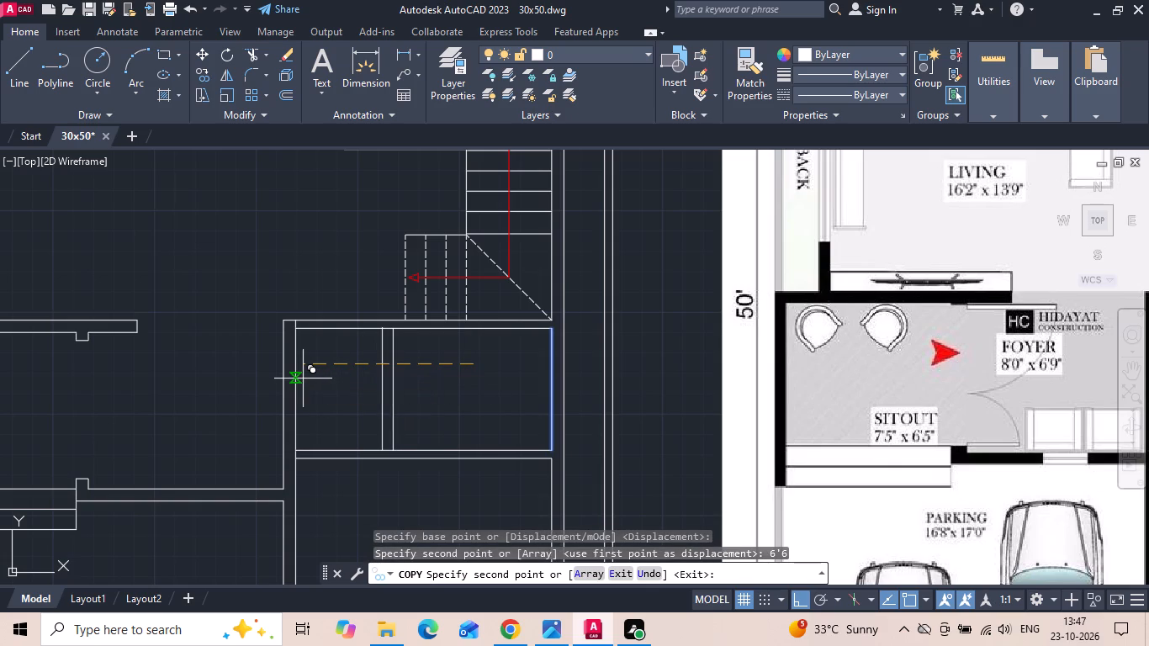
{"action": "type", "text": "6'10"}
{"action": "key", "text": "space"}
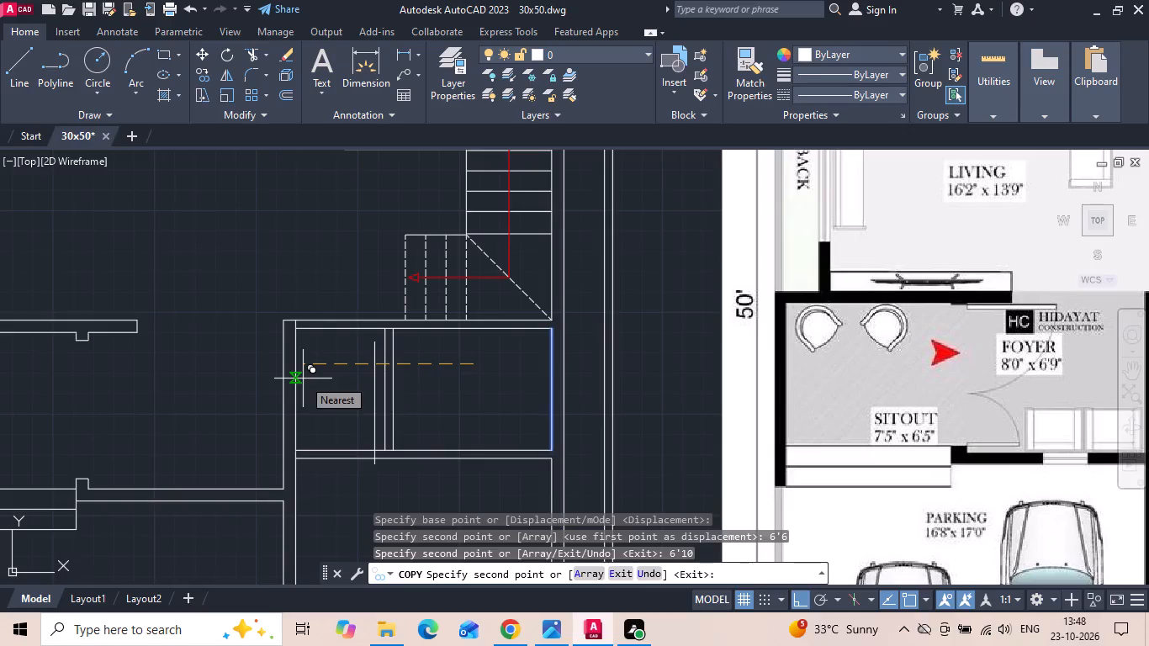
{"action": "key", "text": "Escape"}
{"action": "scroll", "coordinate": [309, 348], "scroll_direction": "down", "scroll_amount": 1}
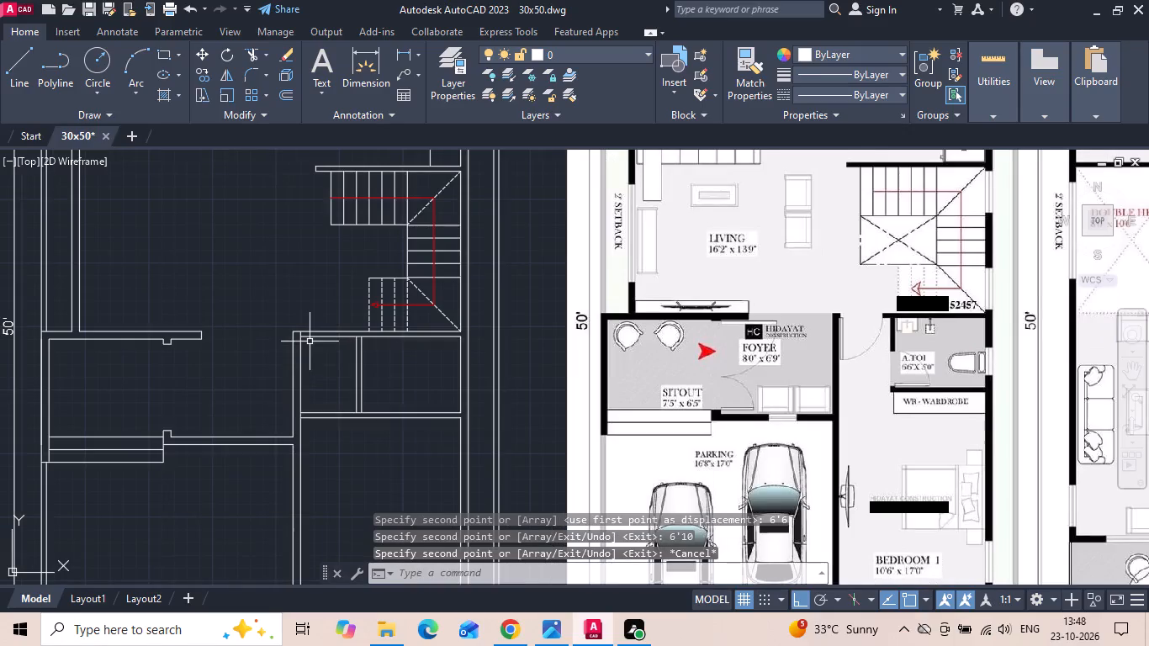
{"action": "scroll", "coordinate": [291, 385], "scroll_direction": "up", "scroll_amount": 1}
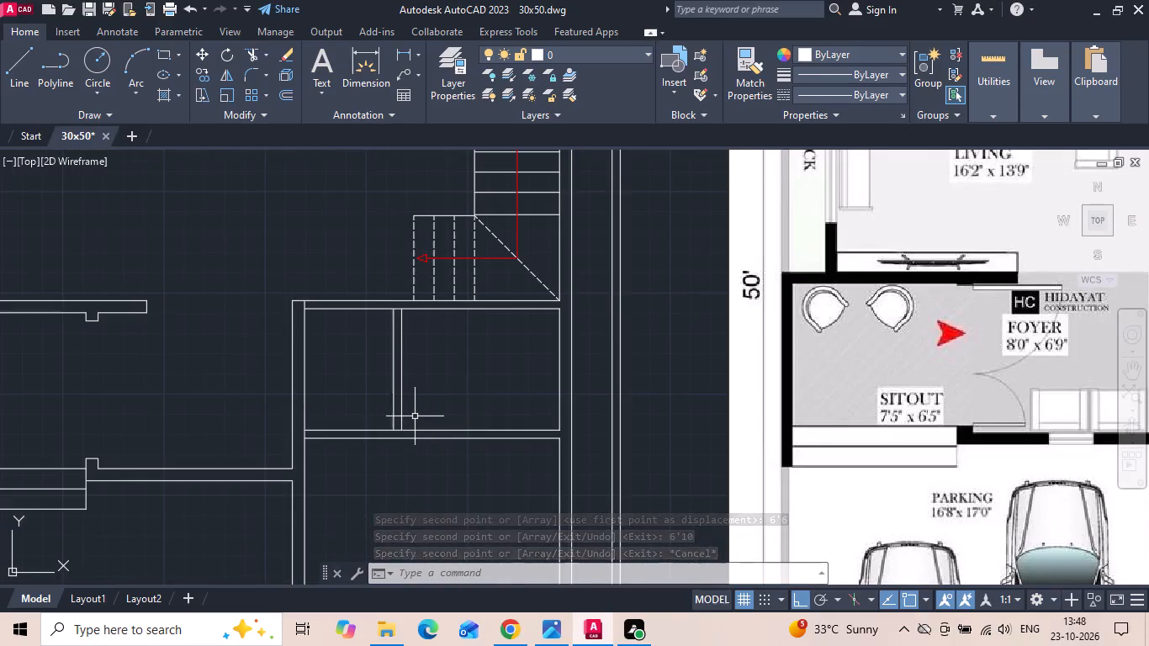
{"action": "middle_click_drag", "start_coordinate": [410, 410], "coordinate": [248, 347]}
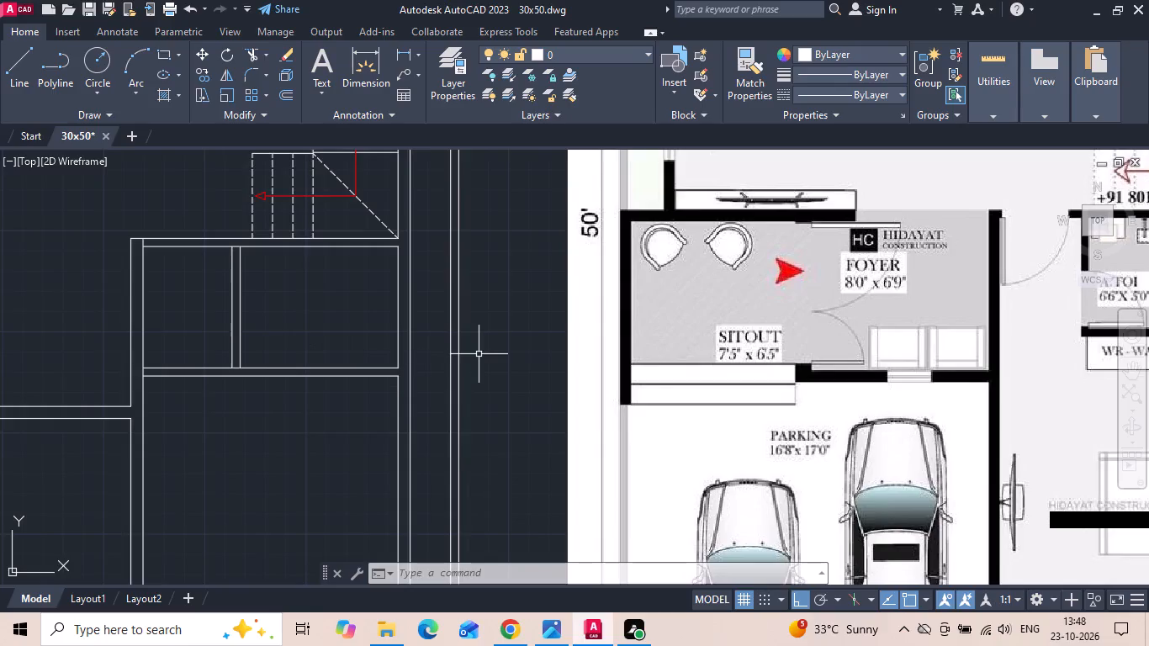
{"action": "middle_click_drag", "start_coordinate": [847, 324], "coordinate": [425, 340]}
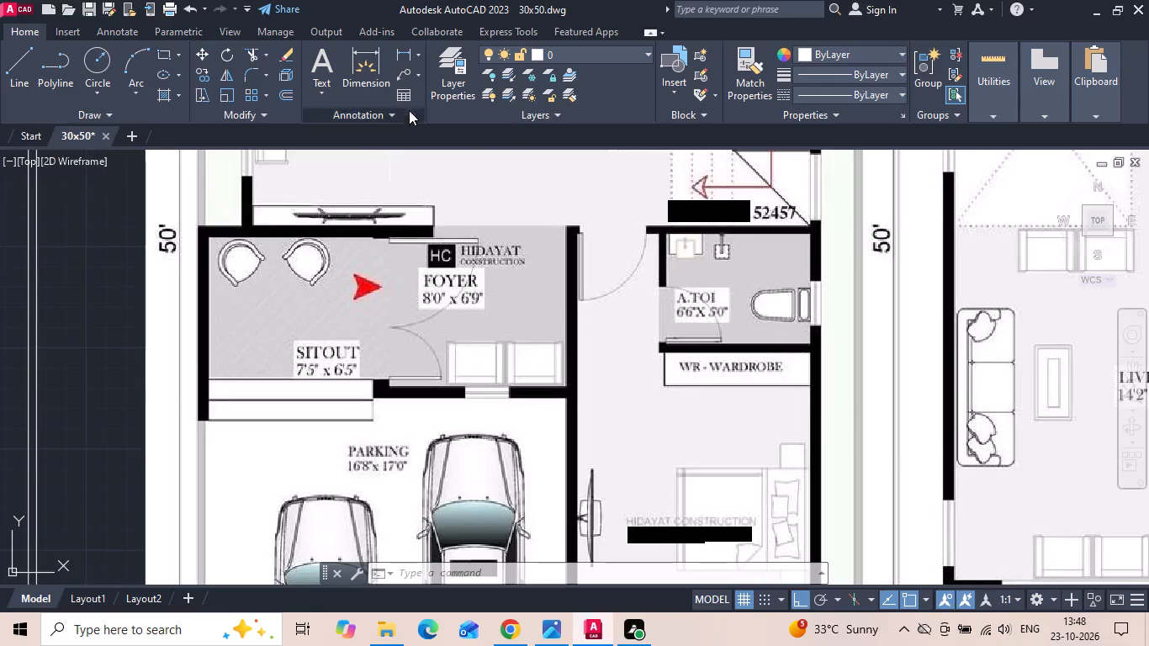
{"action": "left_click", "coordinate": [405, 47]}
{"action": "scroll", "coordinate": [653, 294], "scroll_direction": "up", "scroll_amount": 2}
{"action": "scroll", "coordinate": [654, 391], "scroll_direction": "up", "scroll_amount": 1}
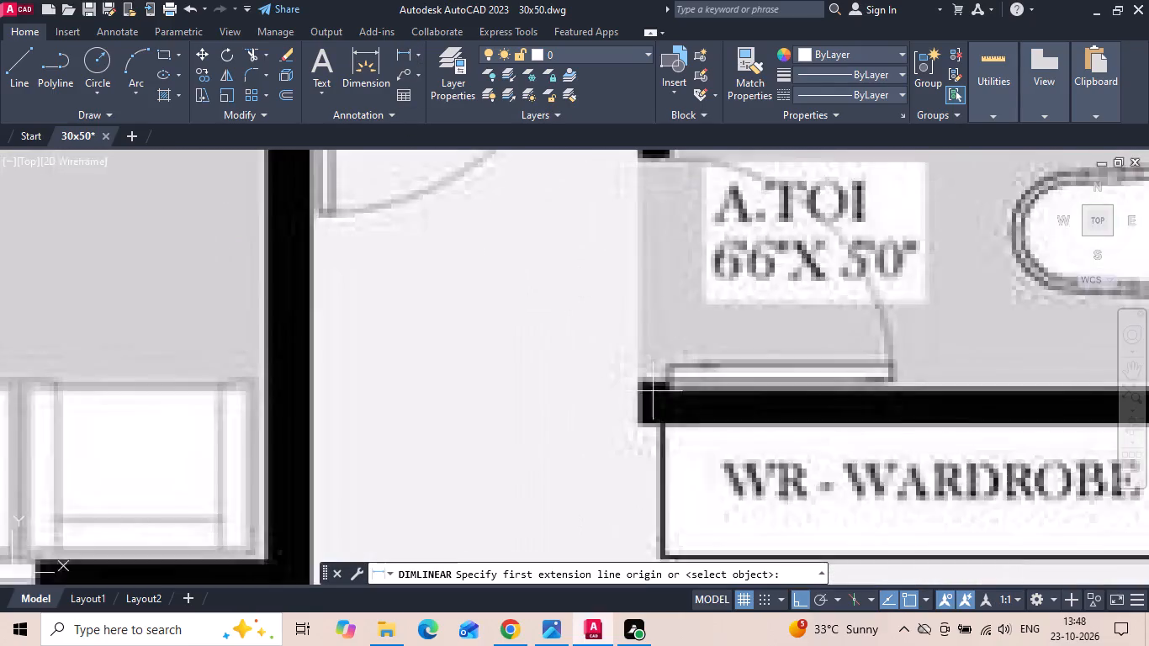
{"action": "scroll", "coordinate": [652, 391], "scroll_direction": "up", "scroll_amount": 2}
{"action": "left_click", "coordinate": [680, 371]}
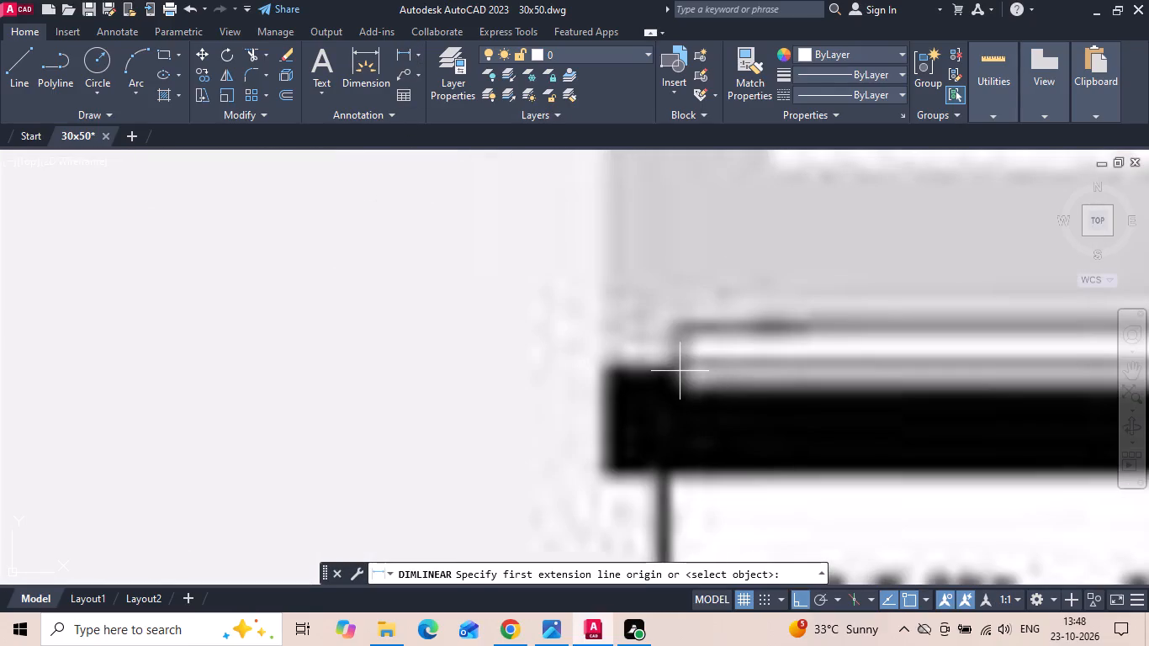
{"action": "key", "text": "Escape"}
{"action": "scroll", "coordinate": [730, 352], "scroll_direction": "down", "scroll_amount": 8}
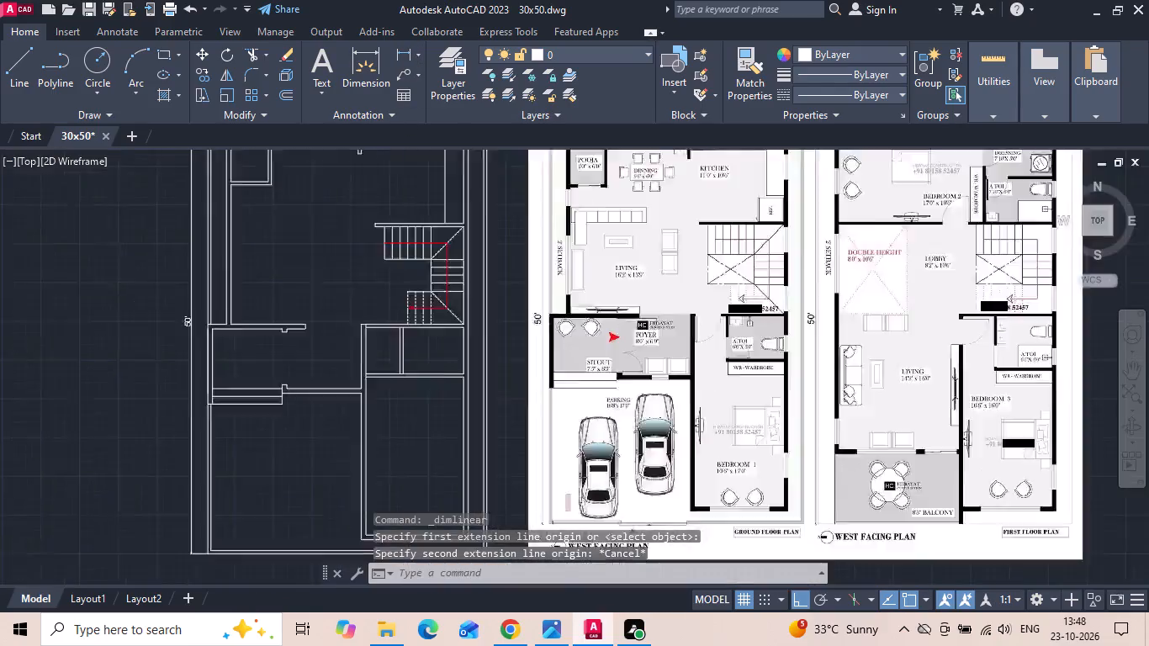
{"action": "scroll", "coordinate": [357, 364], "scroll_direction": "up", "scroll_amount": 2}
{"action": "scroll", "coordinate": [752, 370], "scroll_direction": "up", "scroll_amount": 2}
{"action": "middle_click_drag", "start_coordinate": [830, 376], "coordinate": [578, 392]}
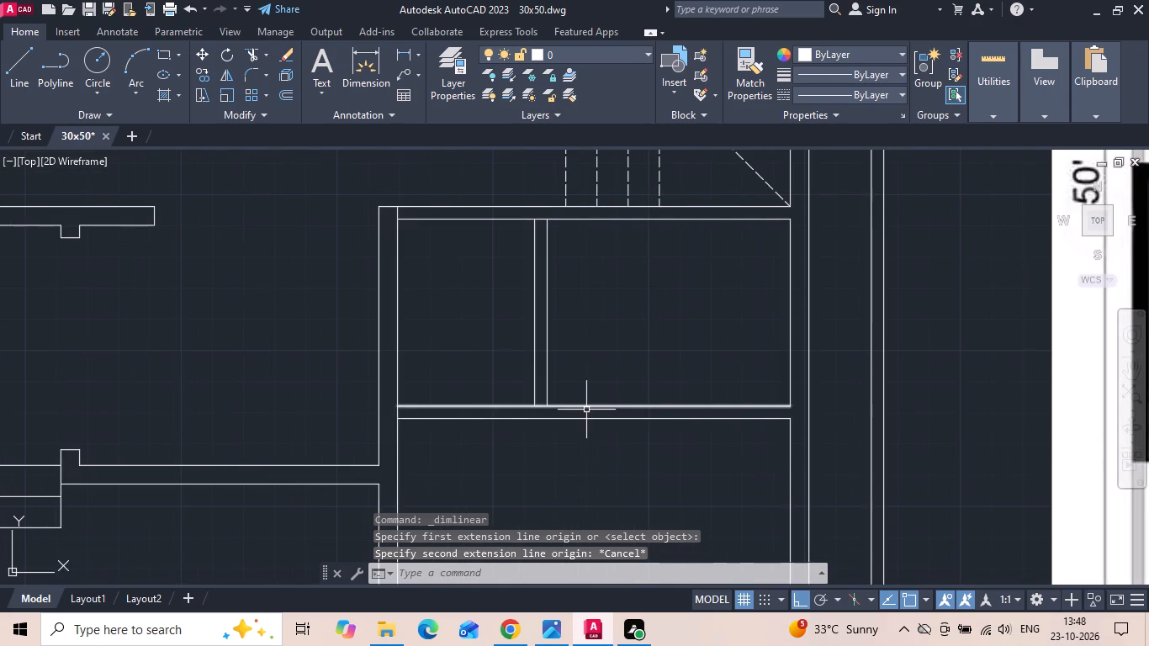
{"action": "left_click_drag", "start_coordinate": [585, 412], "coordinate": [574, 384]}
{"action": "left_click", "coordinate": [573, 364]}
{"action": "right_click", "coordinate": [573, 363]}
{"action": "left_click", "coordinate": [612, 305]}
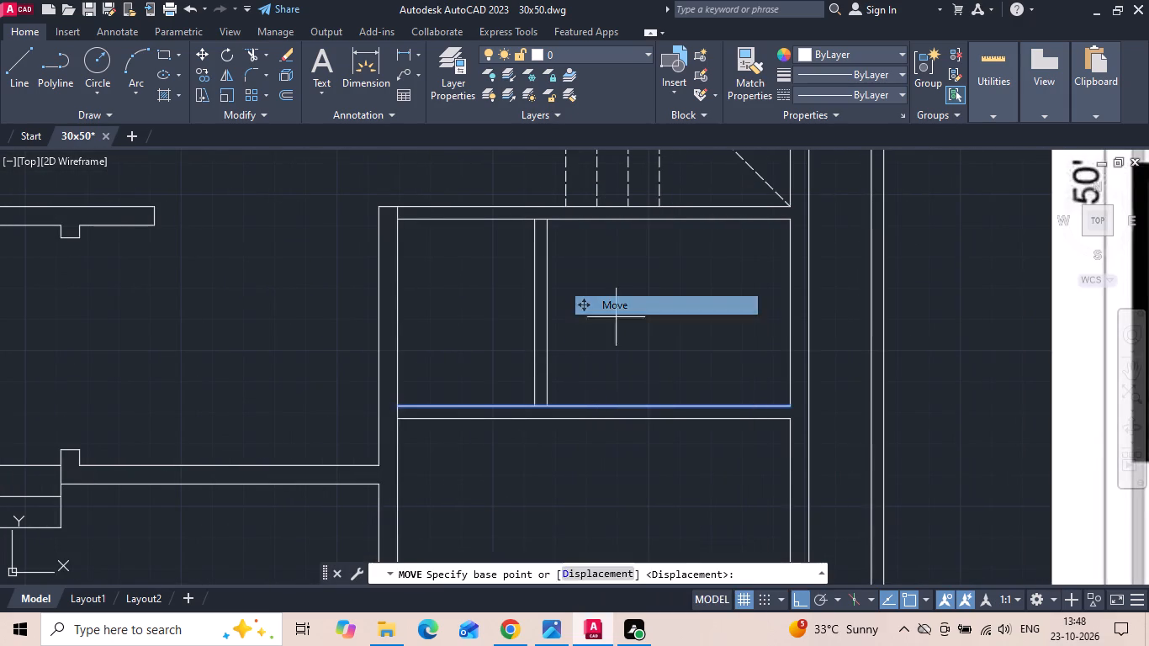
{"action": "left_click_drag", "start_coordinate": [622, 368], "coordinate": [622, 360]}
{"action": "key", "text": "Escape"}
Copy the toilet's inner wall line on the wardrobe side into the room at 2" and 2'8" to mark the door opening.
{"action": "left_click_drag", "start_coordinate": [587, 401], "coordinate": [582, 418]}
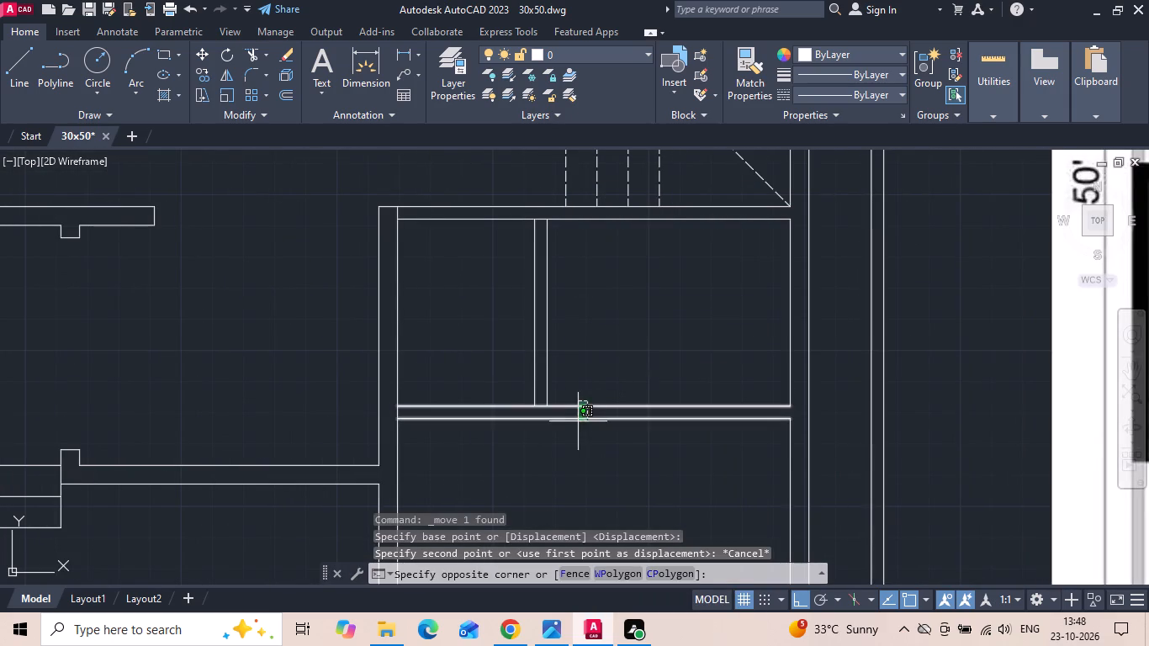
{"action": "left_click", "coordinate": [576, 407]}
{"action": "right_click", "coordinate": [573, 384]}
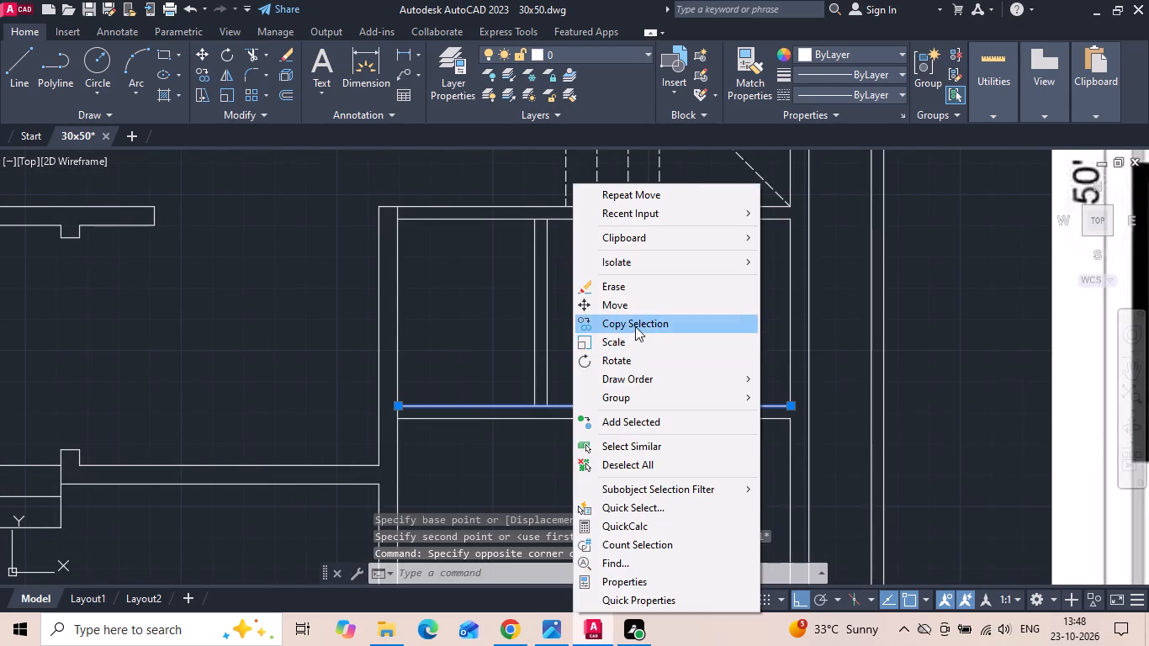
{"action": "left_click", "coordinate": [635, 326]}
{"action": "left_click", "coordinate": [649, 363]}
{"action": "type", "text": "2"}
{"action": "key", "text": "space"}
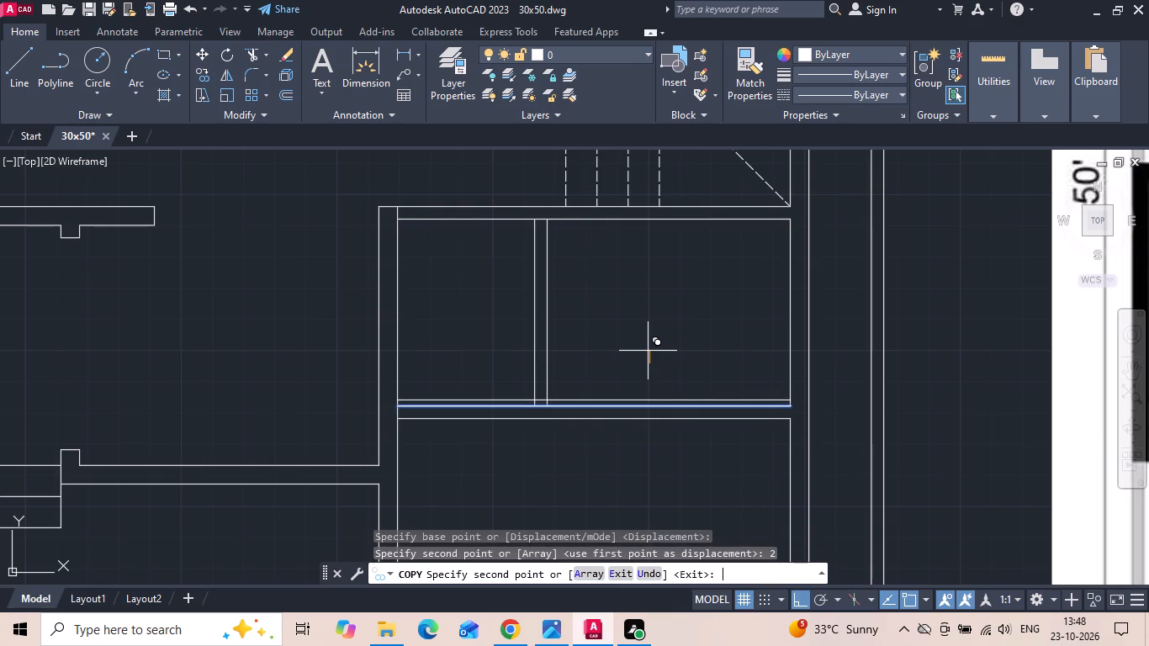
{"action": "key", "text": "2"}
{"action": "key", "text": "apostrophe"}
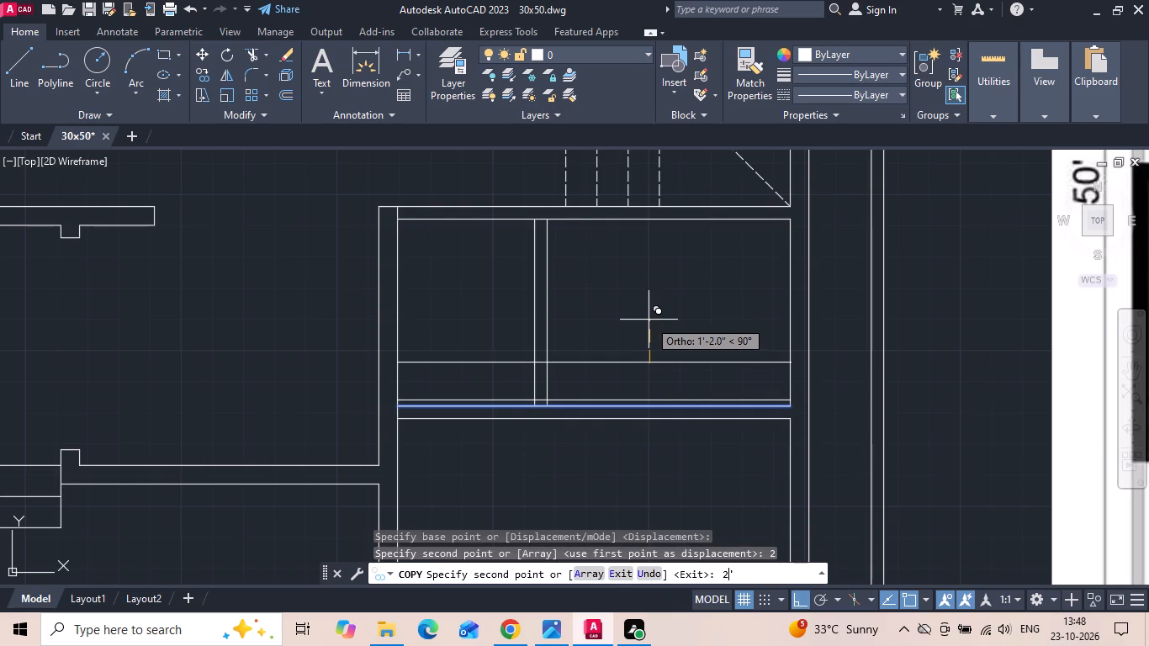
{"action": "type", "text": "8"}
{"action": "key", "text": "space"}
{"action": "key", "text": "Escape"}
Trim the toilet partition between the 2" and 2'8" lines and clear the excess lines to form the door opening.
{"action": "key", "text": "t"}
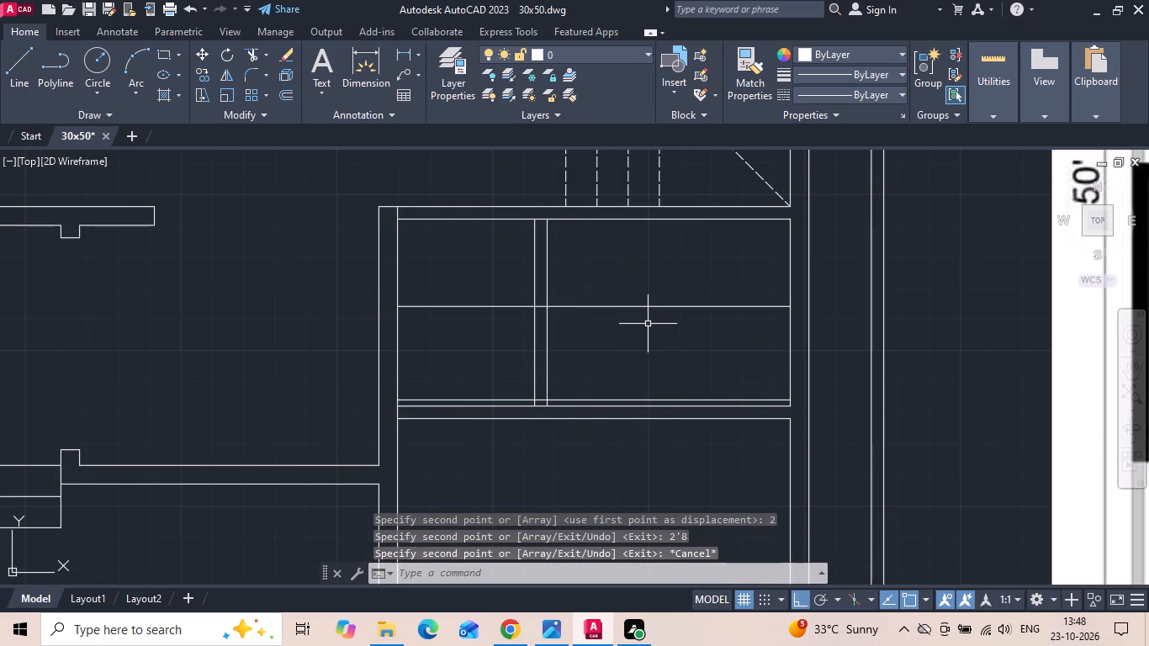
{"action": "key", "text": "r"}
{"action": "key", "text": "space"}
{"action": "left_click_drag", "start_coordinate": [465, 294], "coordinate": [642, 273]}
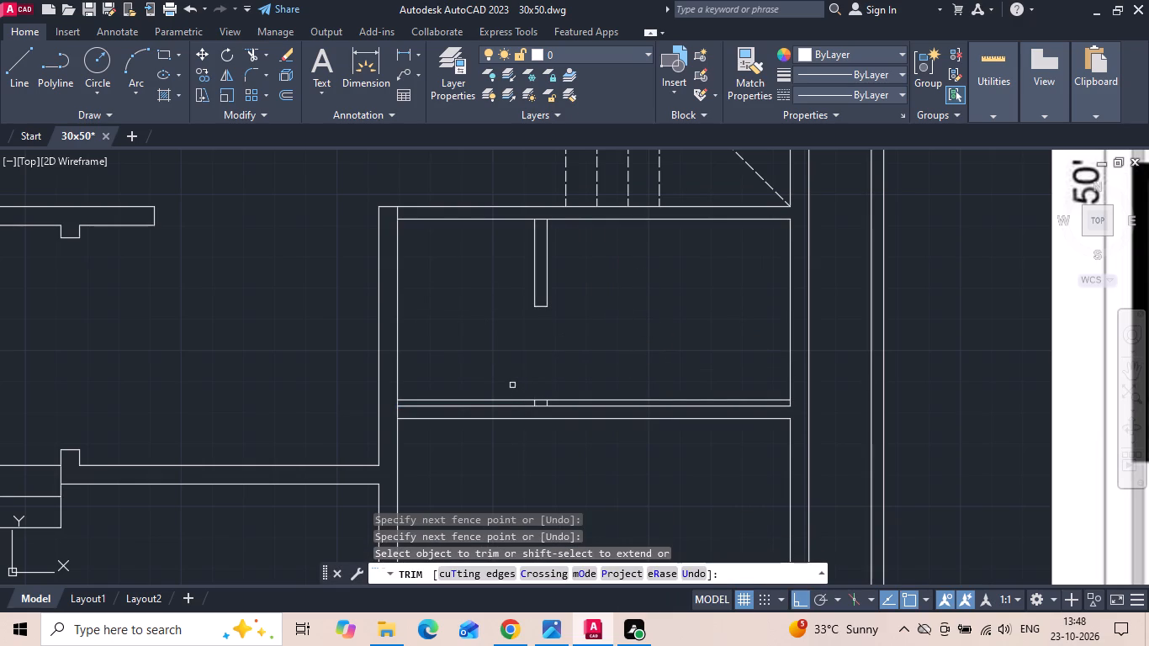
{"action": "left_click", "coordinate": [506, 400]}
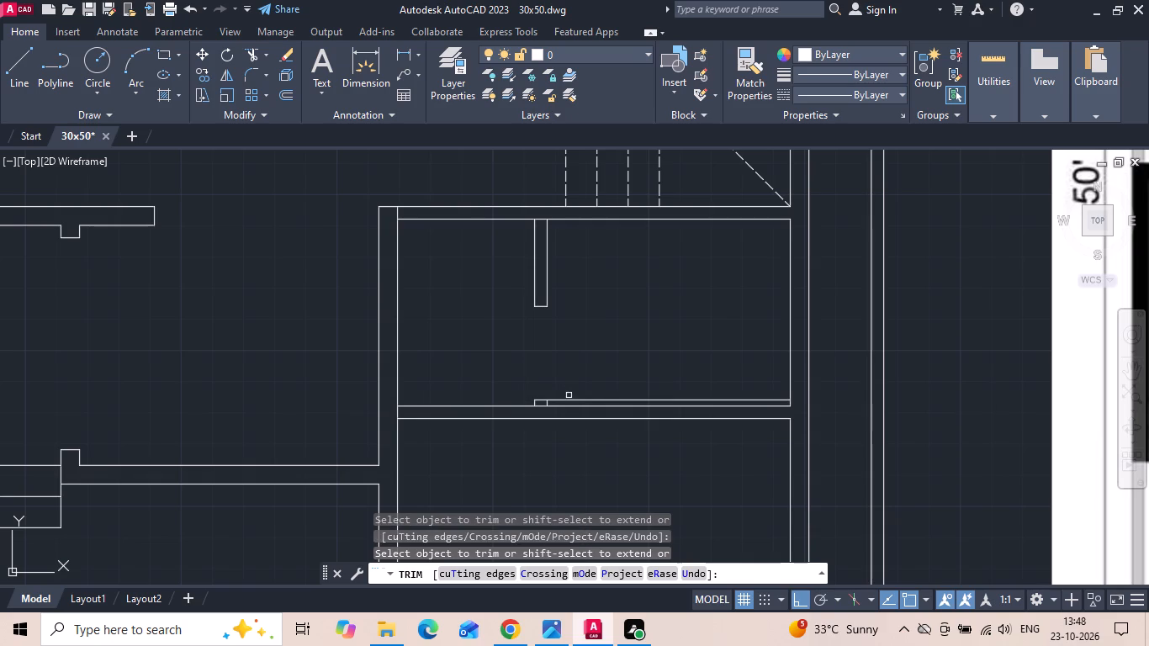
{"action": "left_click", "coordinate": [569, 396]}
{"action": "left_click", "coordinate": [569, 399]}
{"action": "left_click", "coordinate": [569, 399]}
{"action": "scroll", "coordinate": [543, 417], "scroll_direction": "up", "scroll_amount": 2}
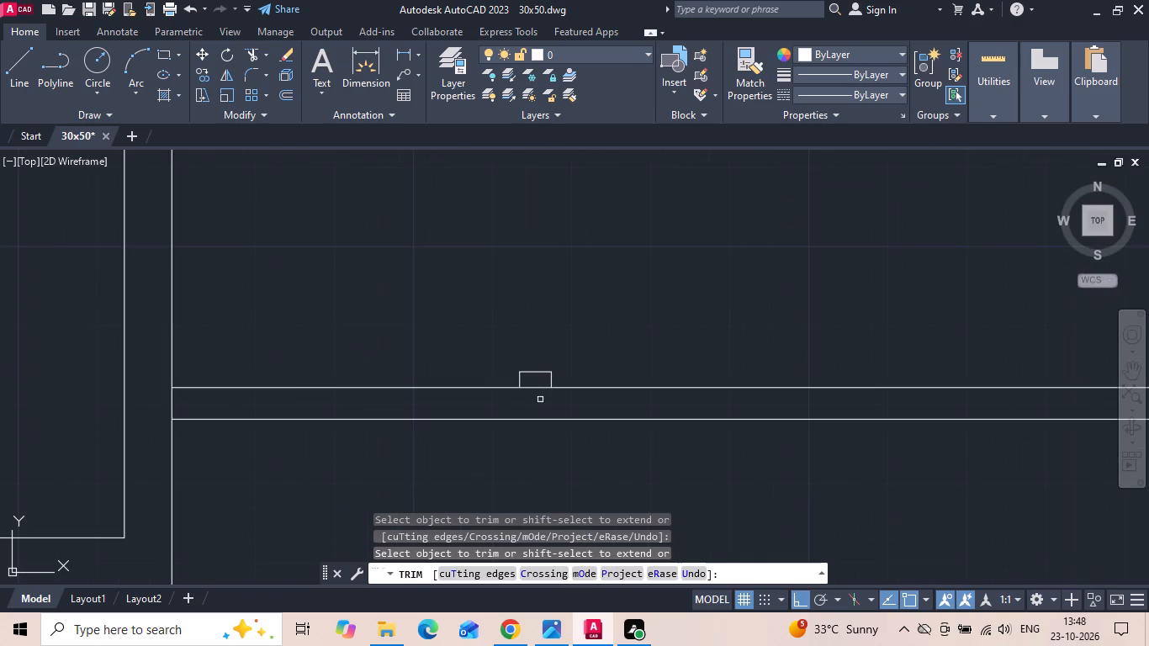
{"action": "left_click", "coordinate": [541, 386]}
{"action": "key", "text": "Escape"}
Extend the outer line of the short partition stub across the toilet's wardrobe-side wall.
{"action": "type", "text": "ex"}
{"action": "key", "text": "space"}
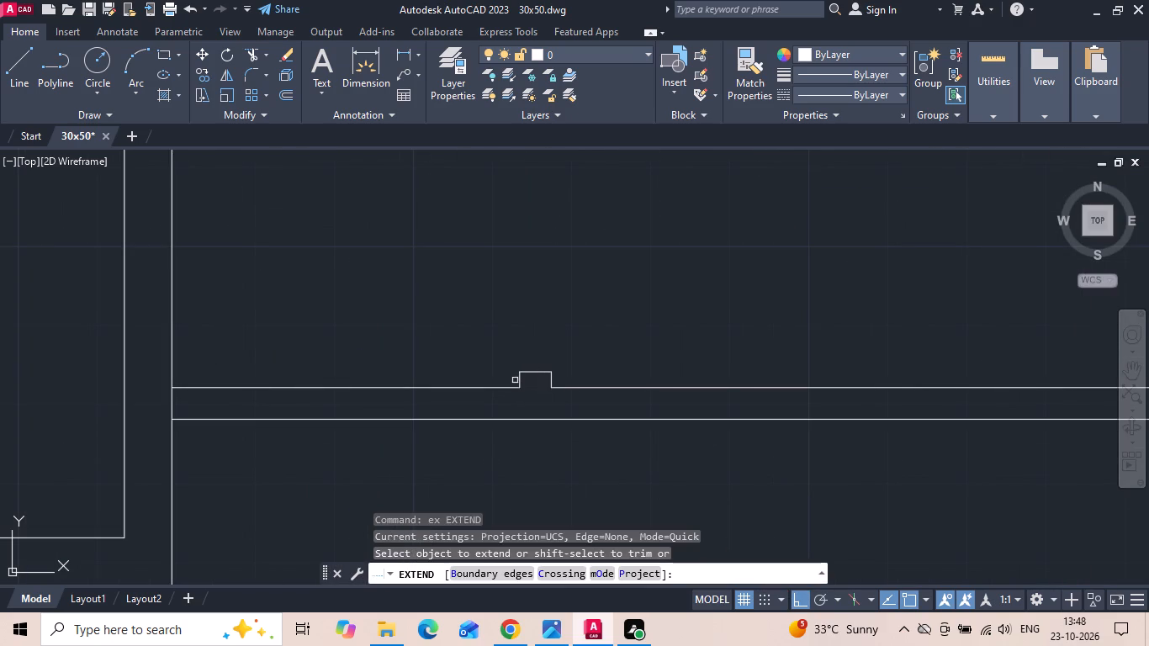
{"action": "left_click", "coordinate": [517, 379]}
{"action": "scroll", "coordinate": [522, 381], "scroll_direction": "down", "scroll_amount": 1}
{"action": "left_click", "coordinate": [522, 382]}
{"action": "key", "text": "Escape"}
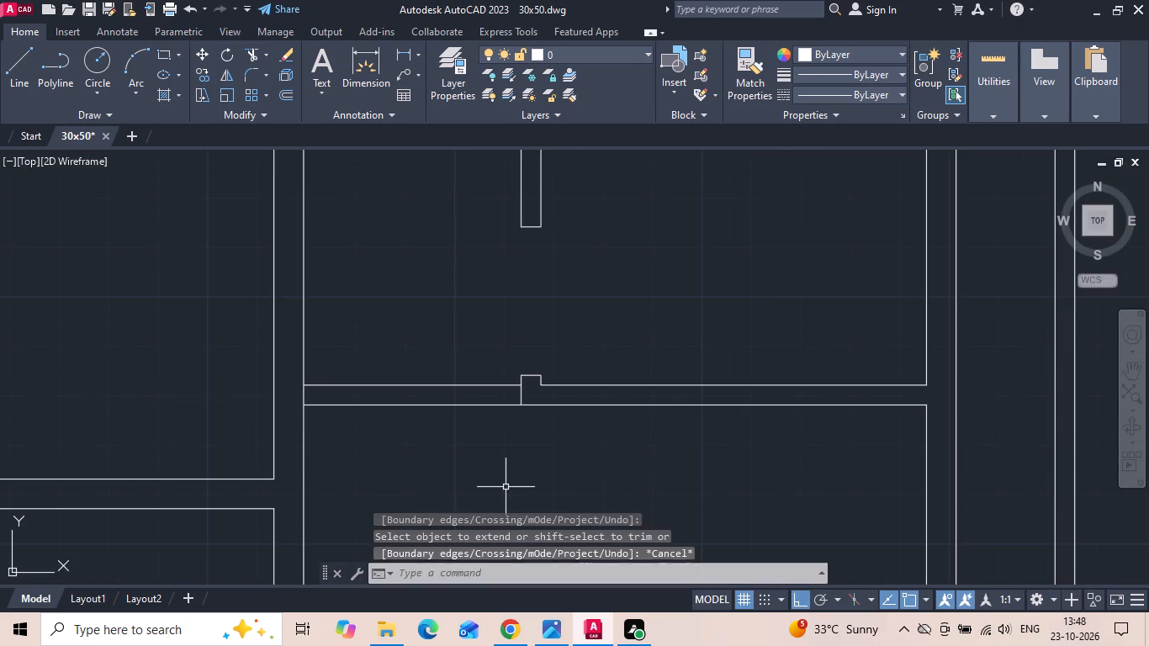
Trim away the wardrobe-side wall beyond the toilet partition and open the partition's junction with the staircase-side wall.
{"action": "key", "text": "t"}
{"action": "type", "text": "r"}
{"action": "key", "text": "space"}
{"action": "left_click_drag", "start_coordinate": [472, 447], "coordinate": [453, 360]}
{"action": "scroll", "coordinate": [506, 436], "scroll_direction": "down", "scroll_amount": 1}
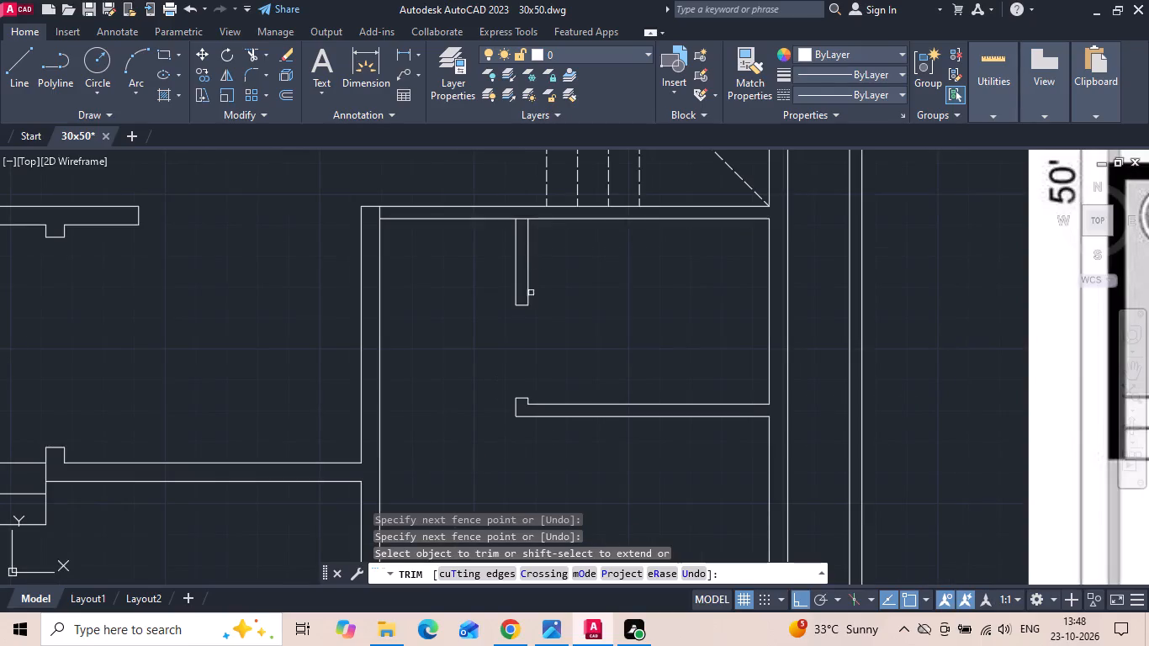
{"action": "scroll", "coordinate": [528, 214], "scroll_direction": "up", "scroll_amount": 1}
{"action": "left_click", "coordinate": [515, 222]}
{"action": "scroll", "coordinate": [565, 381], "scroll_direction": "down", "scroll_amount": 3}
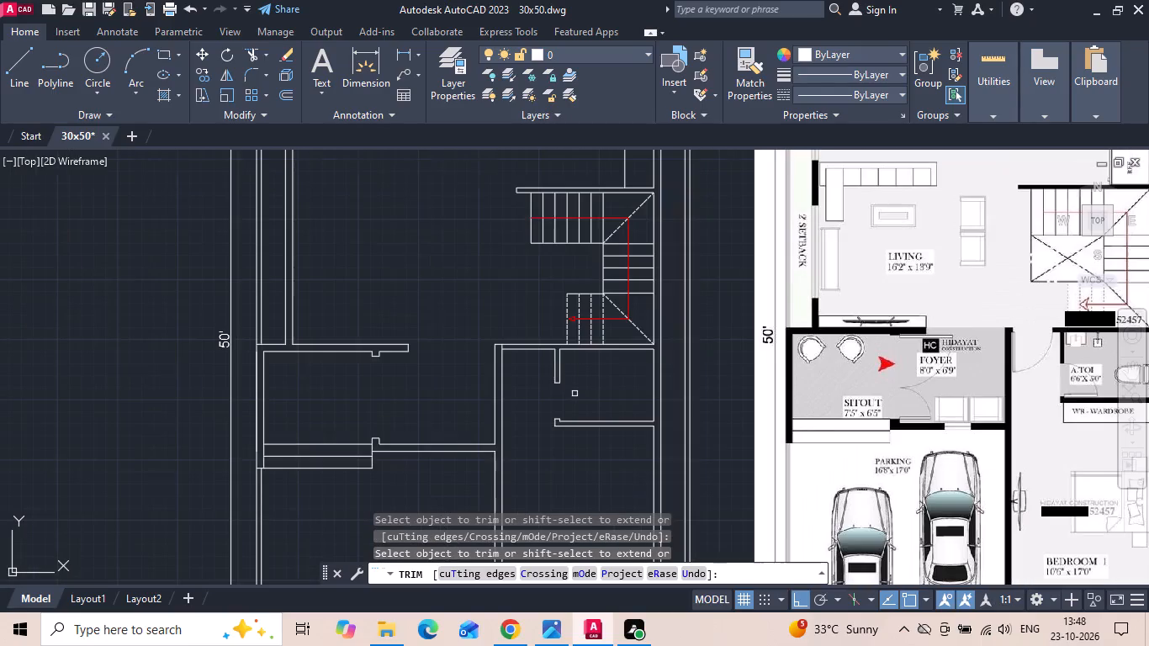
{"action": "key", "text": "Escape"}
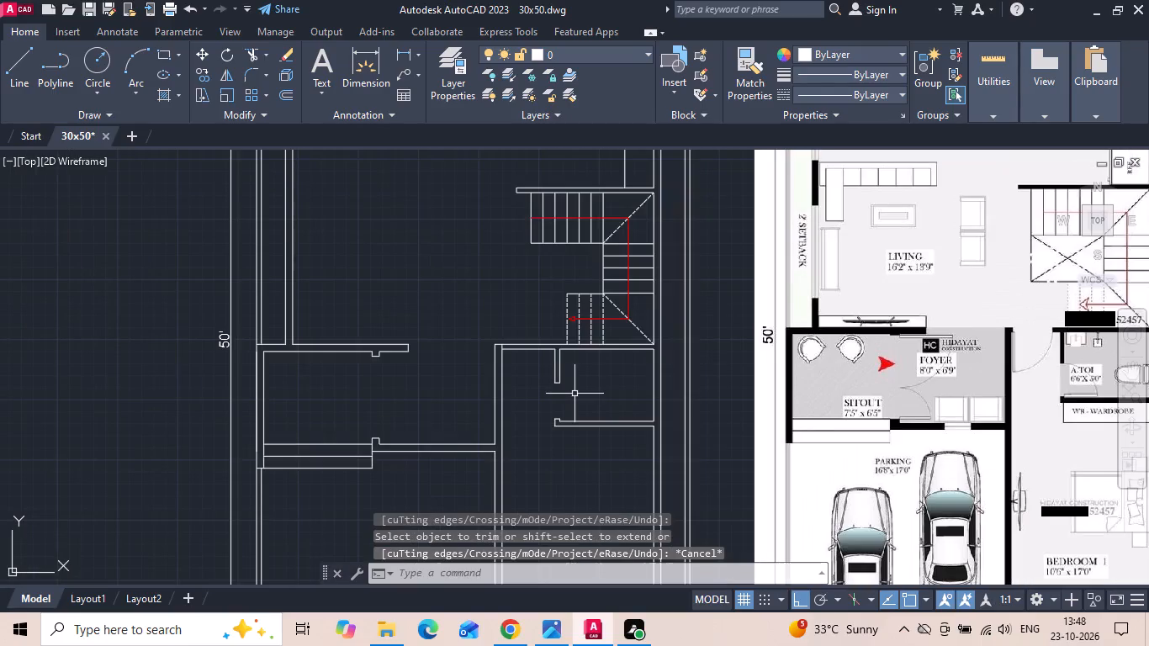
Copy the bedroom-side line of the foyer wall toward the toilet at 3" and 3'3" to mark the bedroom door opening.
{"action": "scroll", "coordinate": [500, 335], "scroll_direction": "up", "scroll_amount": 4}
{"action": "left_click_drag", "start_coordinate": [471, 406], "coordinate": [437, 420]}
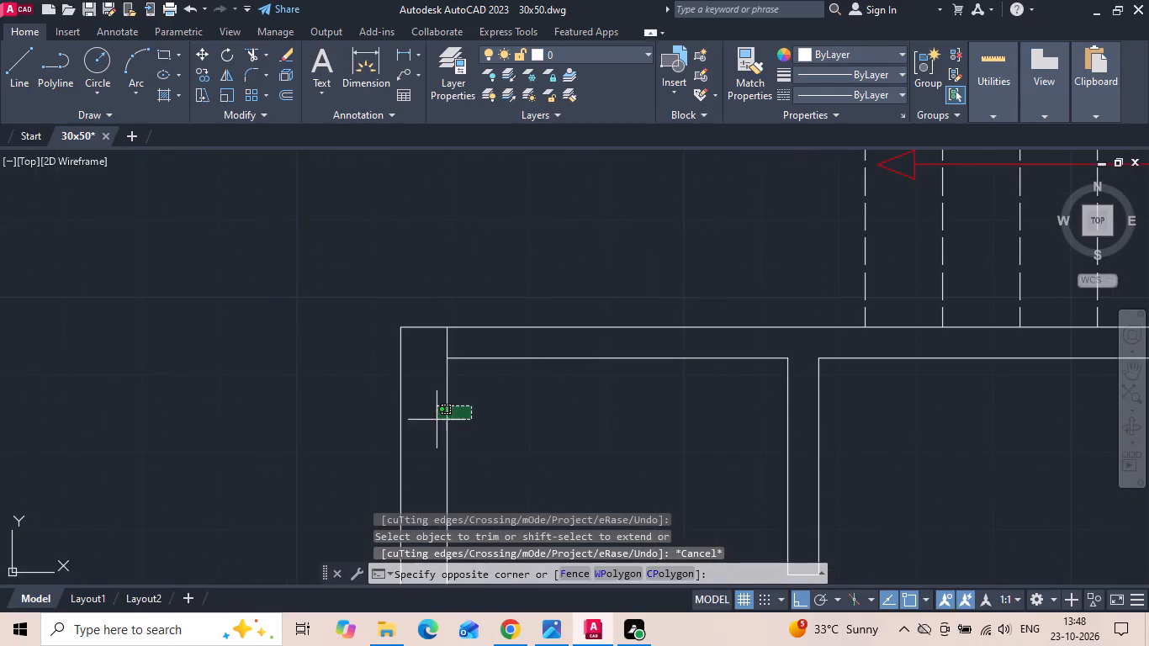
{"action": "left_click", "coordinate": [437, 420]}
{"action": "right_click", "coordinate": [404, 267]}
{"action": "left_click", "coordinate": [458, 330]}
{"action": "left_click_drag", "start_coordinate": [480, 262], "coordinate": [500, 262]}
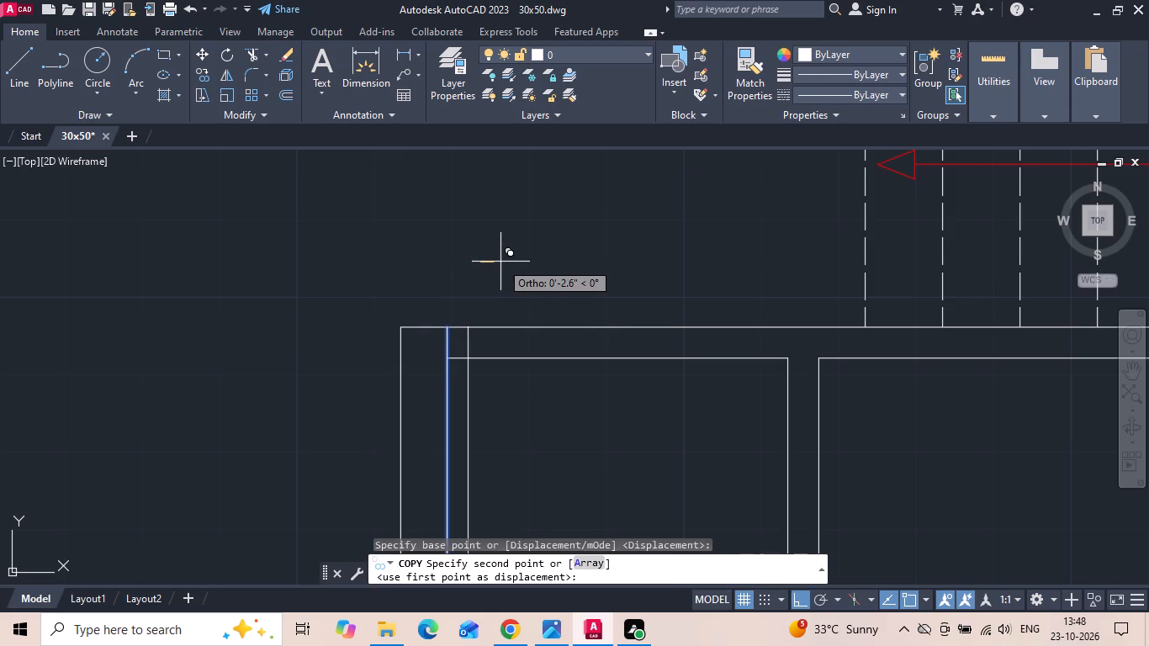
{"action": "type", "text": "3"}
{"action": "key", "text": "space"}
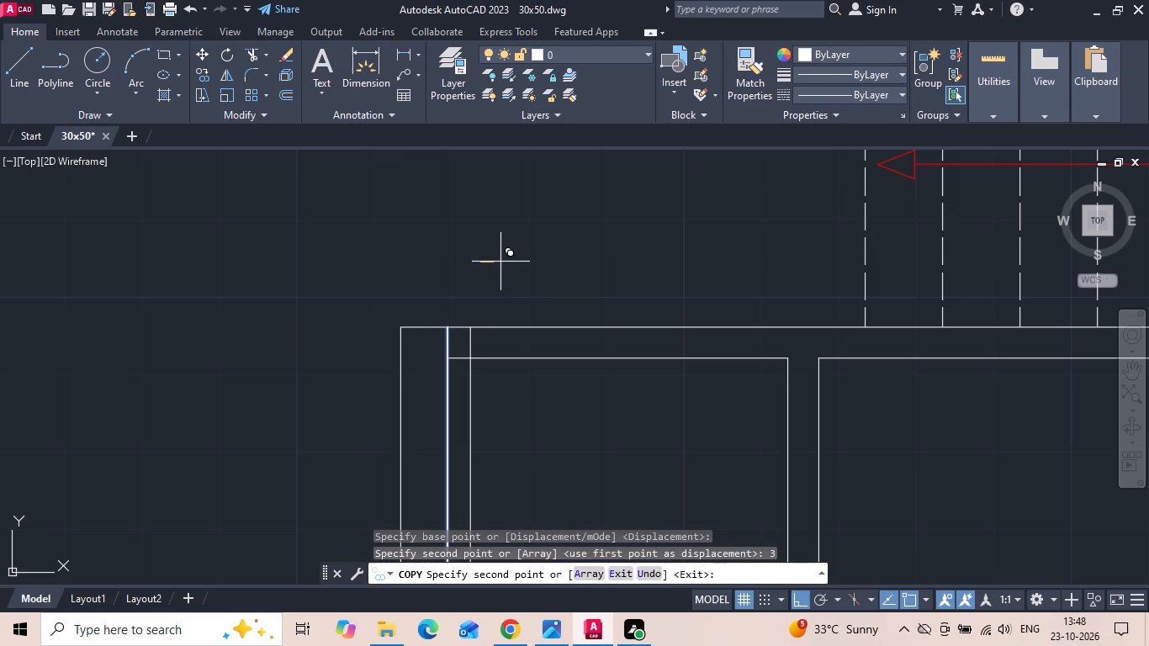
{"action": "type", "text": "3'"}
{"action": "type", "text": "3"}
{"action": "key", "text": "space"}
{"action": "key", "text": "Escape"}
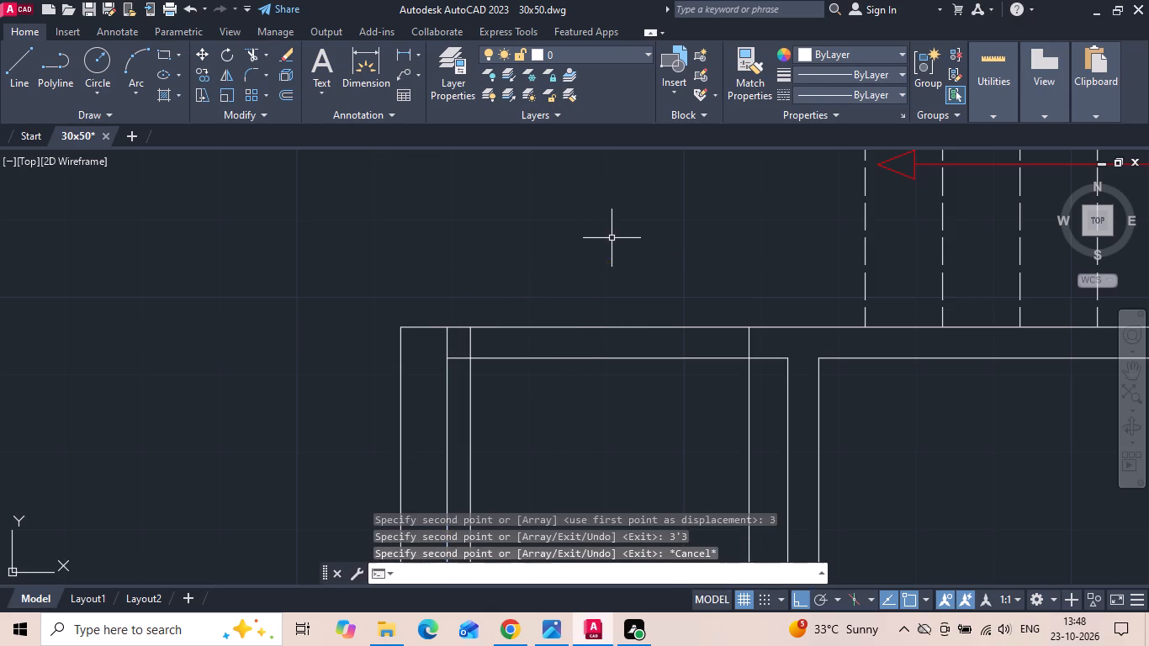
Trim the wall between the 3" and 3'3" lines and remove the leftover lines to form the bedroom door opening.
{"action": "scroll", "coordinate": [545, 232], "scroll_direction": "down", "scroll_amount": 1}
{"action": "key", "text": "t"}
{"action": "key", "text": "r"}
{"action": "key", "text": "space"}
{"action": "left_click_drag", "start_coordinate": [556, 241], "coordinate": [554, 375]}
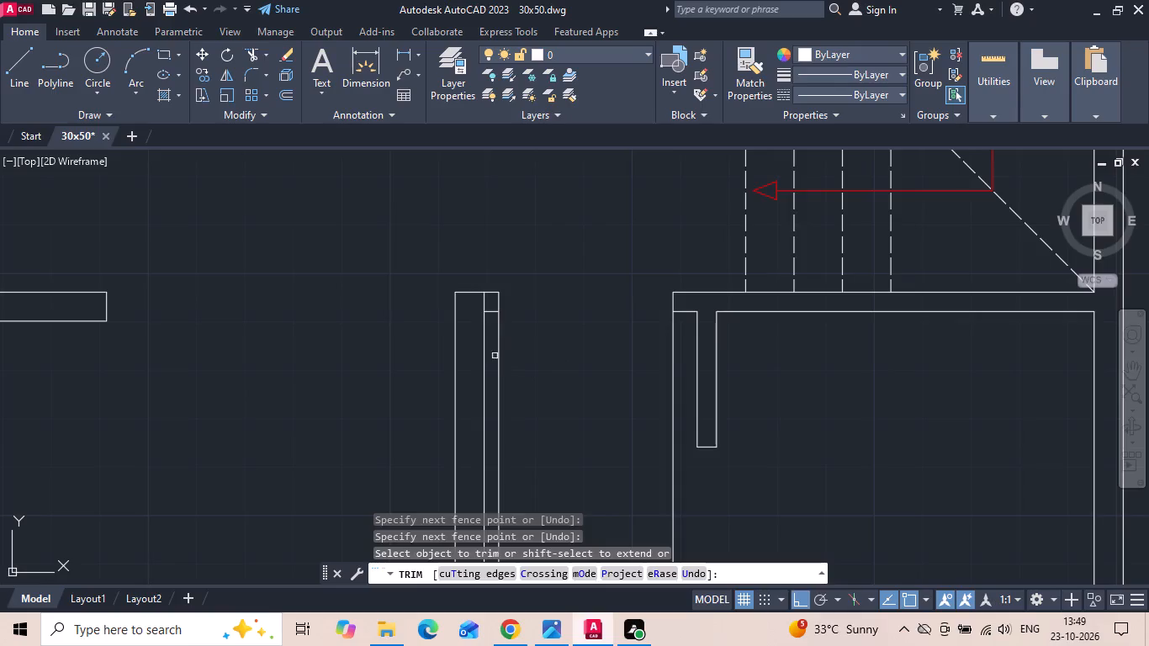
{"action": "left_click", "coordinate": [497, 346]}
{"action": "left_click", "coordinate": [675, 368]}
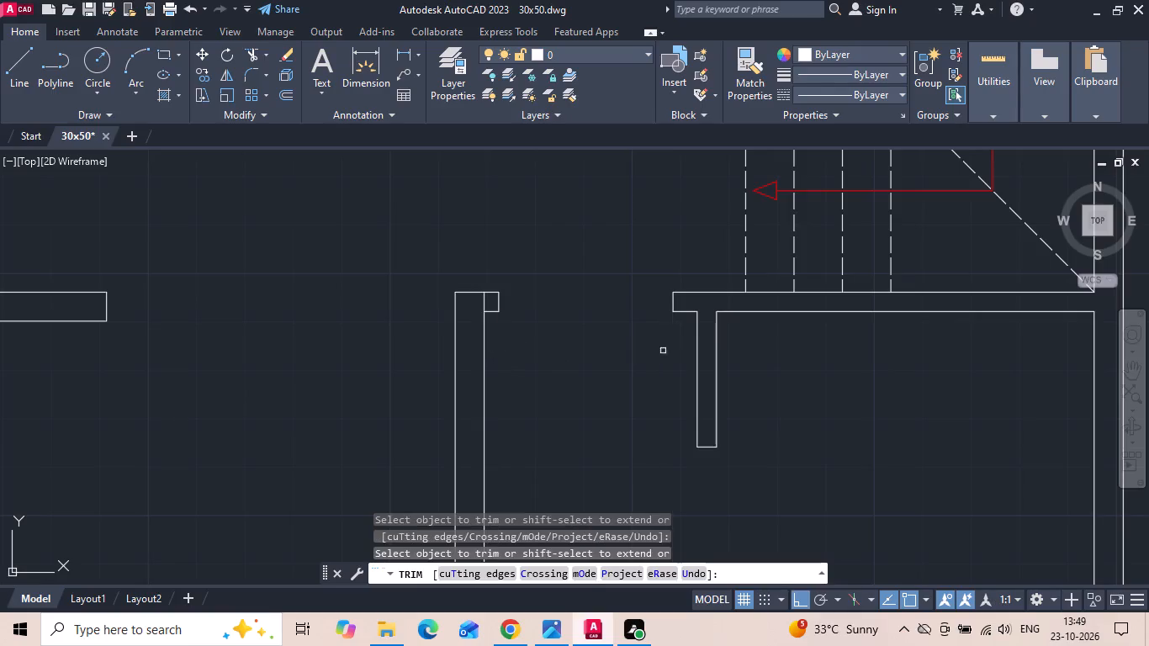
{"action": "left_click", "coordinate": [483, 302]}
{"action": "scroll", "coordinate": [557, 366], "scroll_direction": "down", "scroll_amount": 2}
{"action": "middle_click_drag", "start_coordinate": [557, 395], "coordinate": [543, 324]}
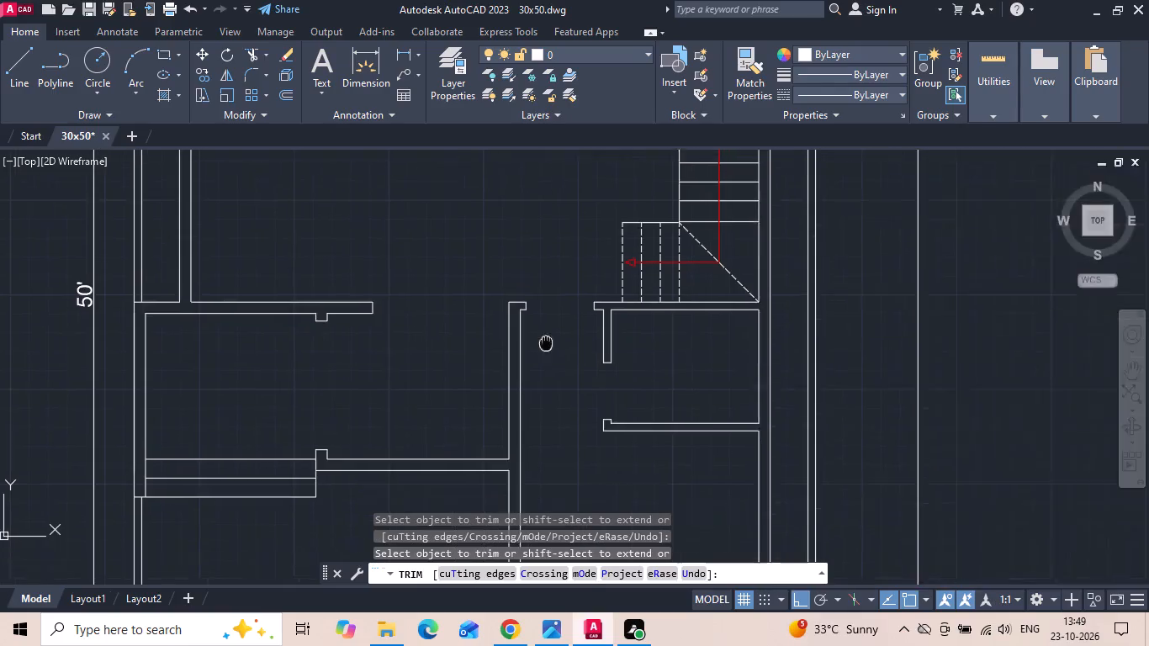
{"action": "middle_click_drag", "start_coordinate": [543, 324], "coordinate": [542, 295]}
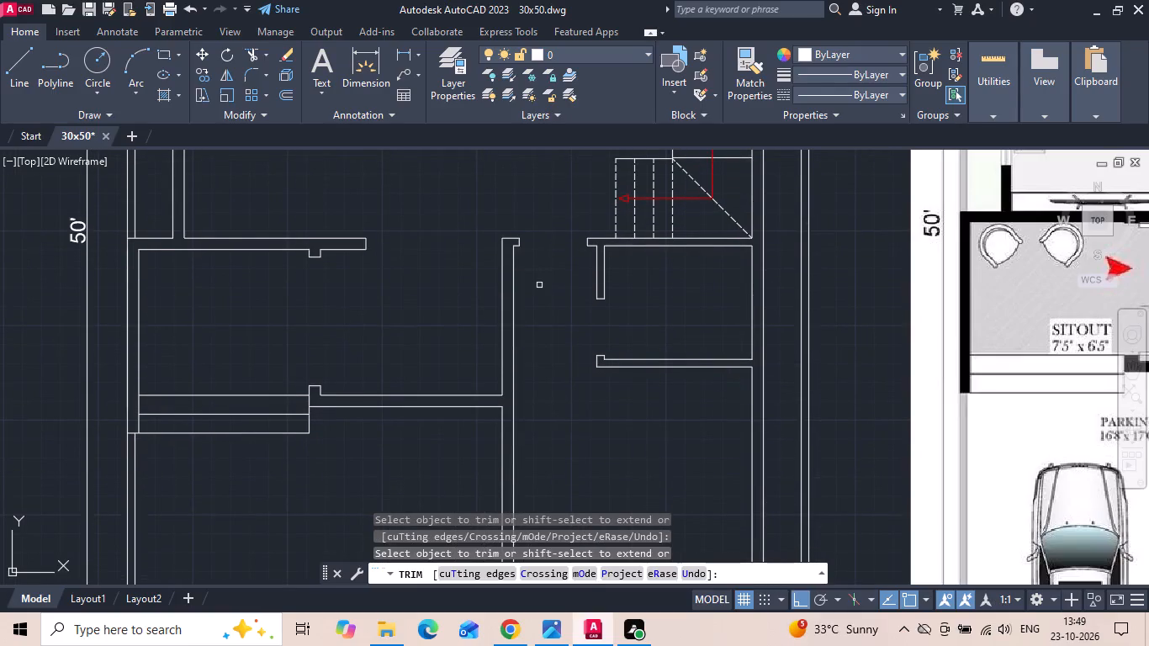
{"action": "scroll", "coordinate": [539, 358], "scroll_direction": "down", "scroll_amount": 2}
{"action": "middle_click_drag", "start_coordinate": [522, 282], "coordinate": [522, 311]}
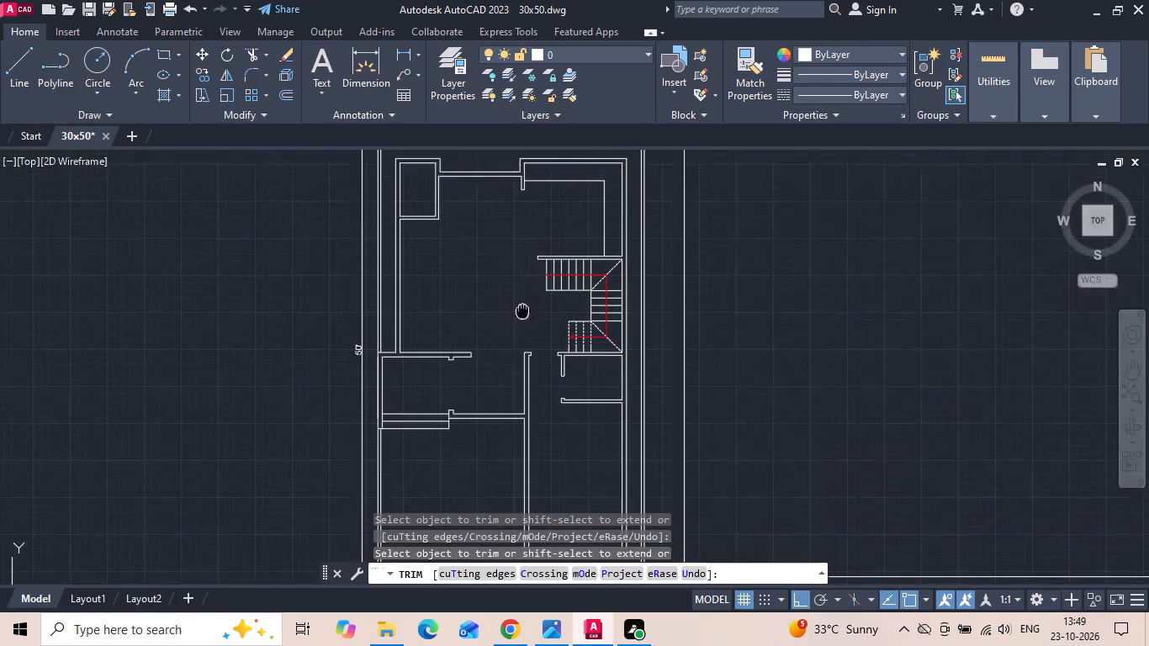
{"action": "middle_click_drag", "start_coordinate": [522, 311], "coordinate": [522, 342]}
{"action": "key", "text": "Escape"}
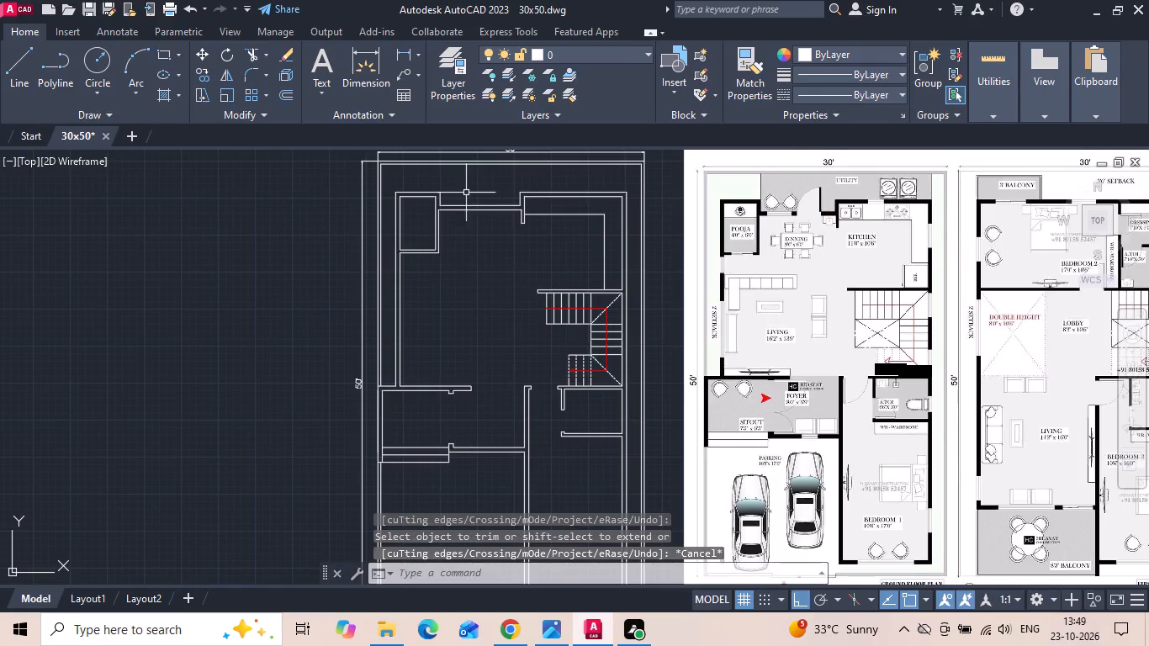
Measure the short wall between the kitchen wall and the utility door on the ground floor reference image.
{"action": "scroll", "coordinate": [468, 191], "scroll_direction": "up", "scroll_amount": 1}
{"action": "middle_click_drag", "start_coordinate": [506, 253], "coordinate": [282, 353]}
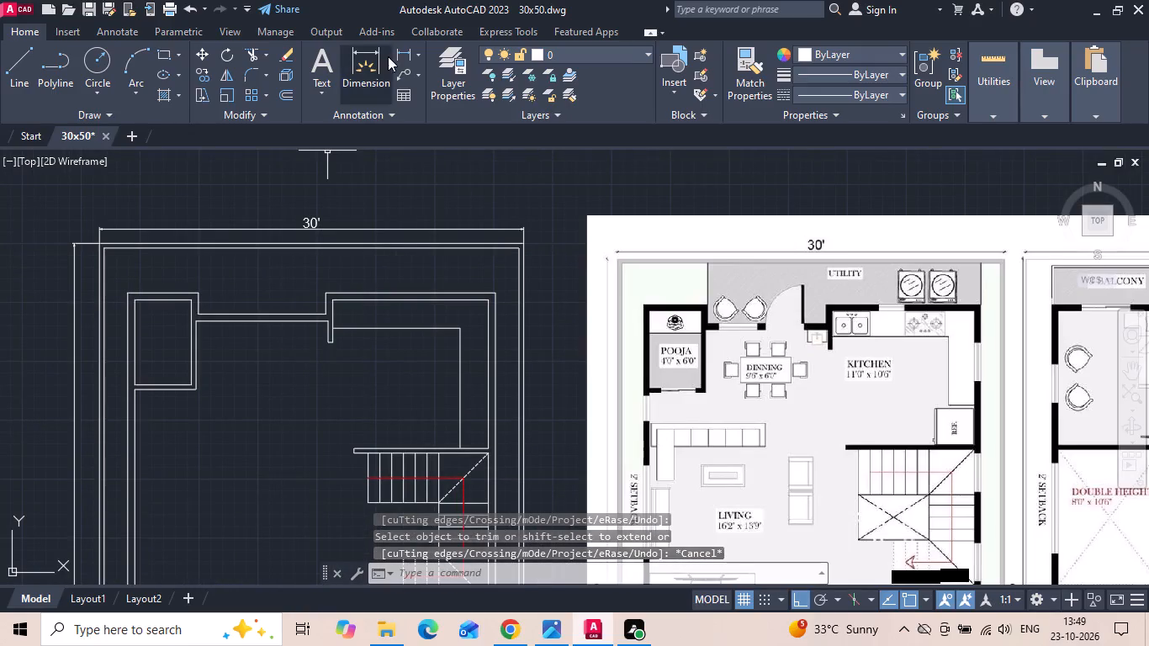
{"action": "left_click", "coordinate": [400, 52]}
{"action": "scroll", "coordinate": [826, 316], "scroll_direction": "up", "scroll_amount": 4}
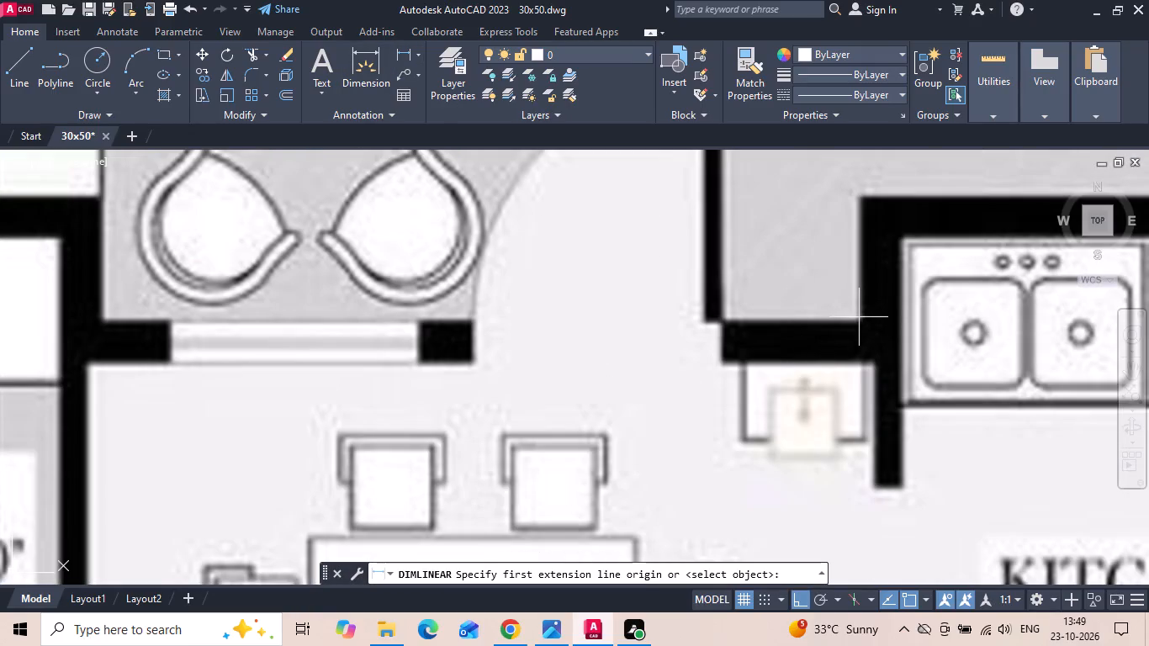
{"action": "left_click", "coordinate": [860, 316]}
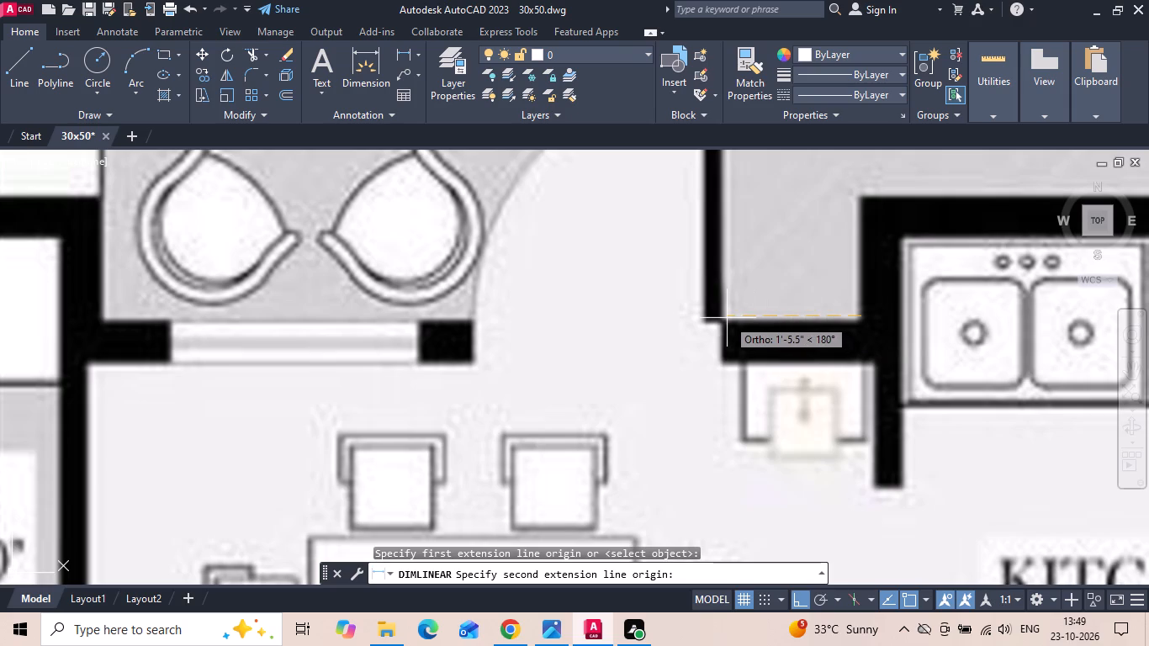
{"action": "scroll", "coordinate": [727, 318], "scroll_direction": "up", "scroll_amount": 1}
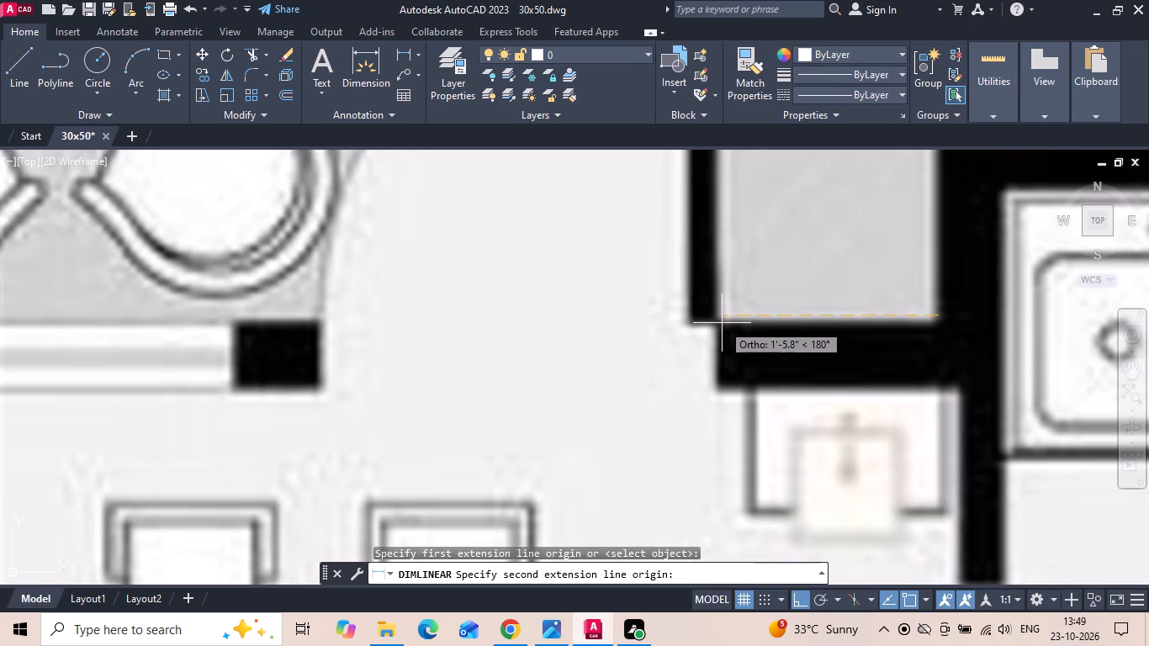
{"action": "key", "text": "Escape"}
{"action": "scroll", "coordinate": [771, 307], "scroll_direction": "down", "scroll_amount": 5}
{"action": "scroll", "coordinate": [255, 308], "scroll_direction": "up", "scroll_amount": 2}
{"action": "scroll", "coordinate": [373, 285], "scroll_direction": "up", "scroll_amount": 1}
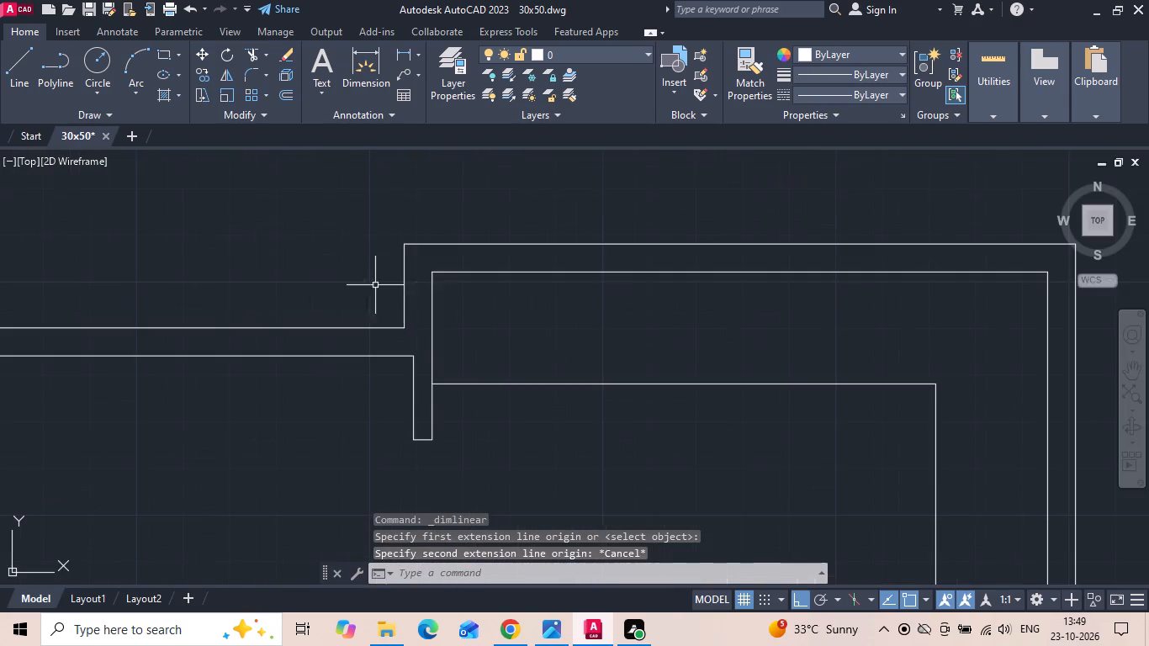
{"action": "scroll", "coordinate": [419, 302], "scroll_direction": "down", "scroll_amount": 3}
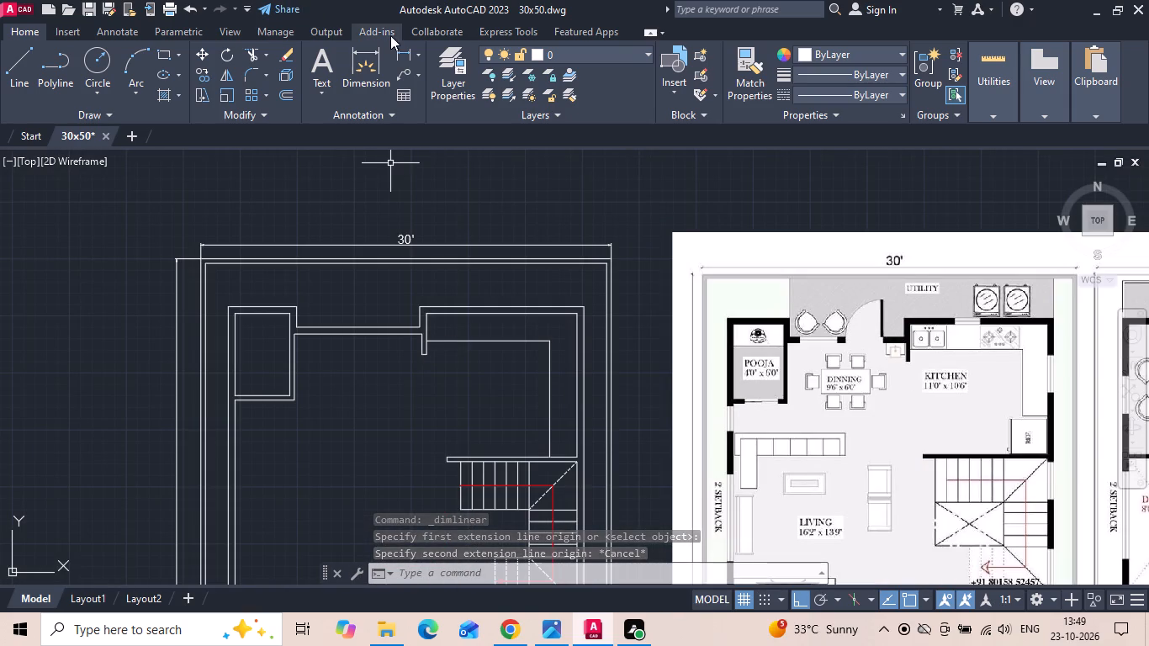
Measure the utility door opening's width beside the dining area on the reference image.
{"action": "left_click", "coordinate": [405, 50]}
{"action": "scroll", "coordinate": [934, 342], "scroll_direction": "up", "scroll_amount": 2}
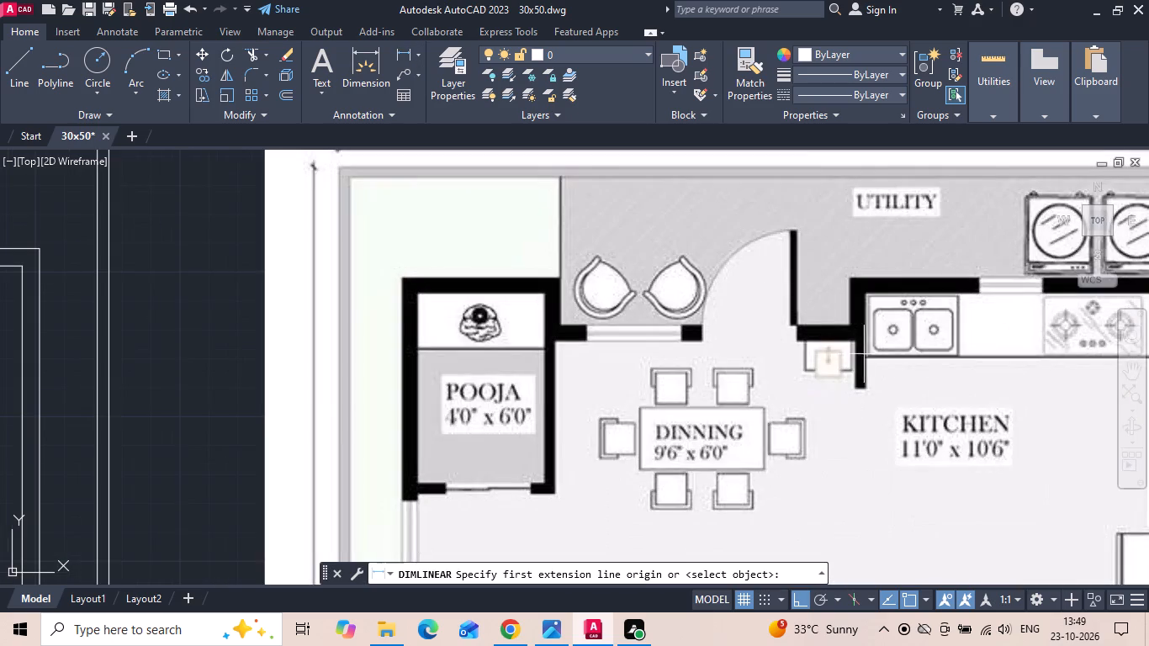
{"action": "scroll", "coordinate": [822, 345], "scroll_direction": "up", "scroll_amount": 2}
{"action": "left_click", "coordinate": [753, 336]}
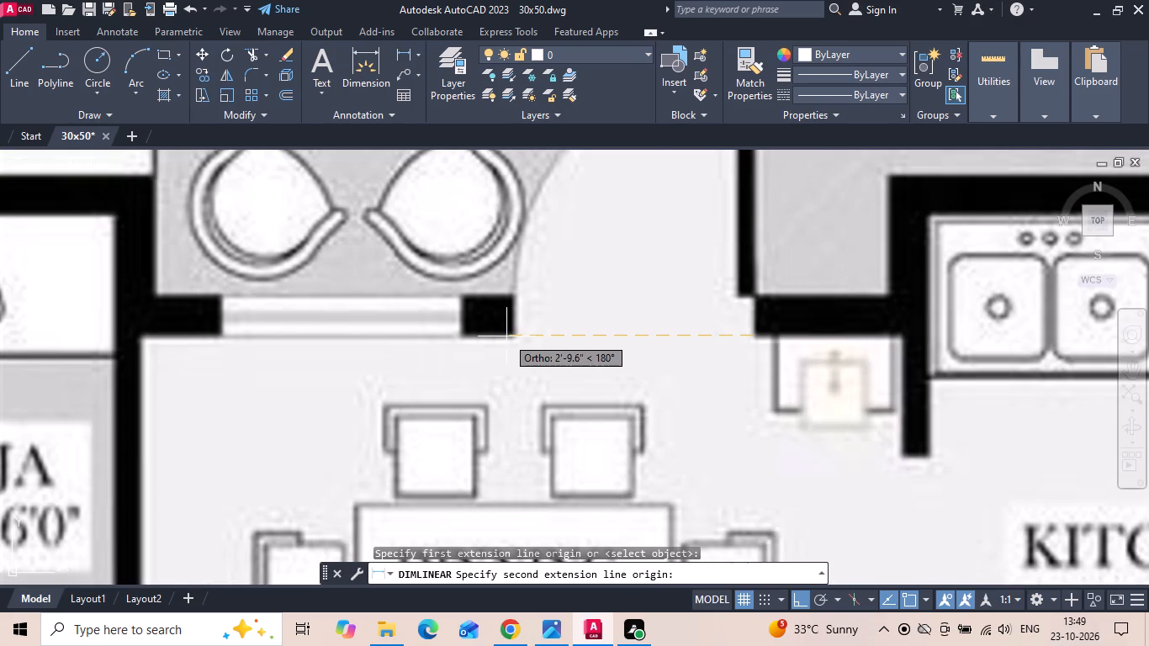
{"action": "scroll", "coordinate": [514, 337], "scroll_direction": "up", "scroll_amount": 2}
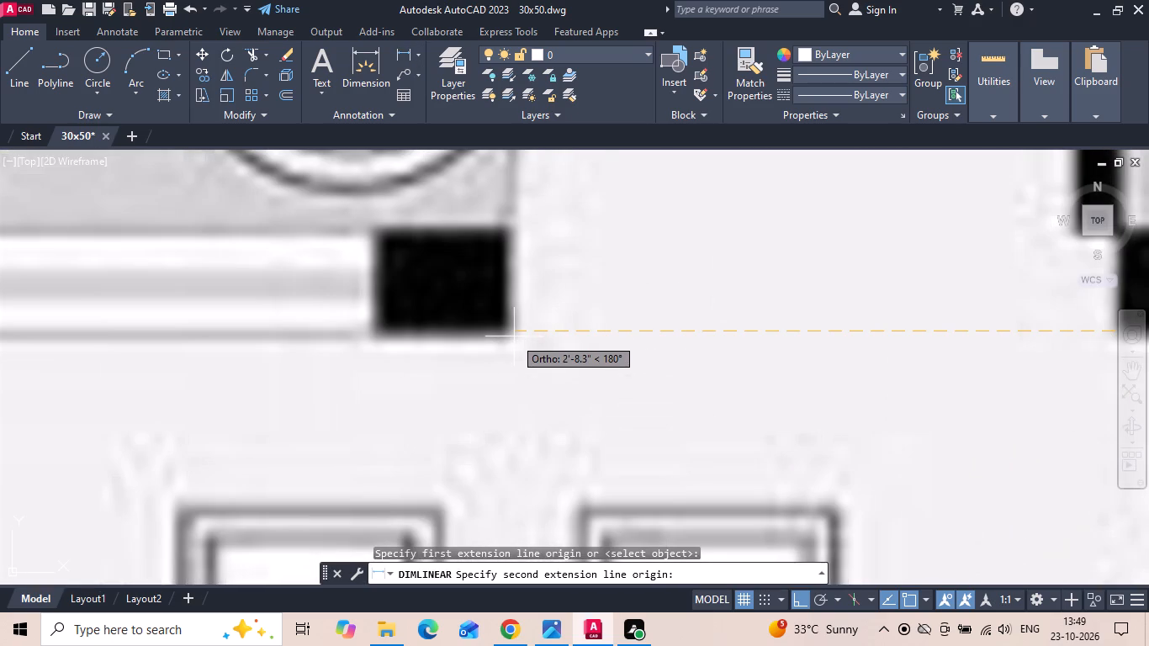
{"action": "key", "text": "Escape"}
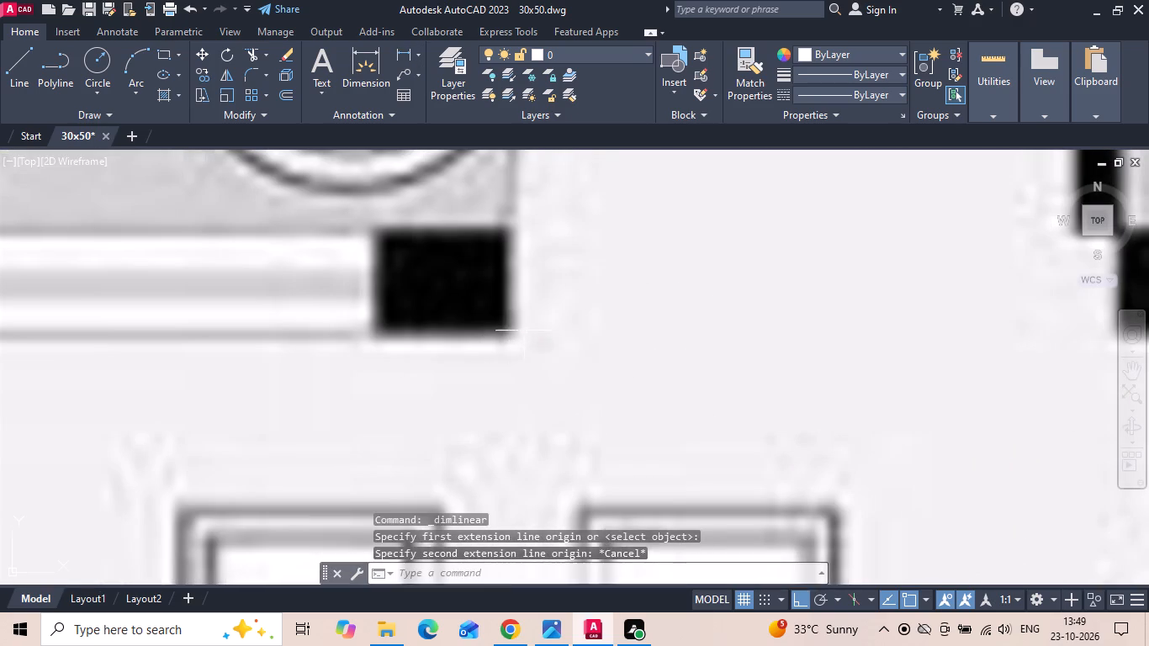
Measure the pooja room's inner width on the reference image.
{"action": "scroll", "coordinate": [667, 340], "scroll_direction": "down", "scroll_amount": 3}
{"action": "key", "text": "space"}
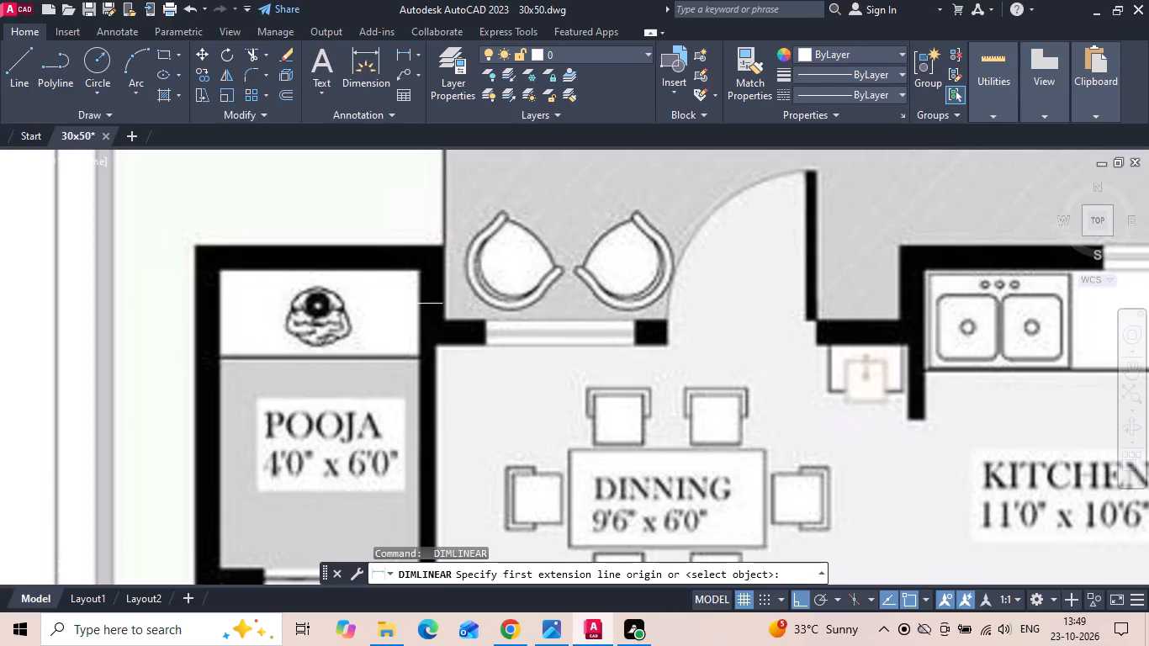
{"action": "left_click", "coordinate": [418, 298]}
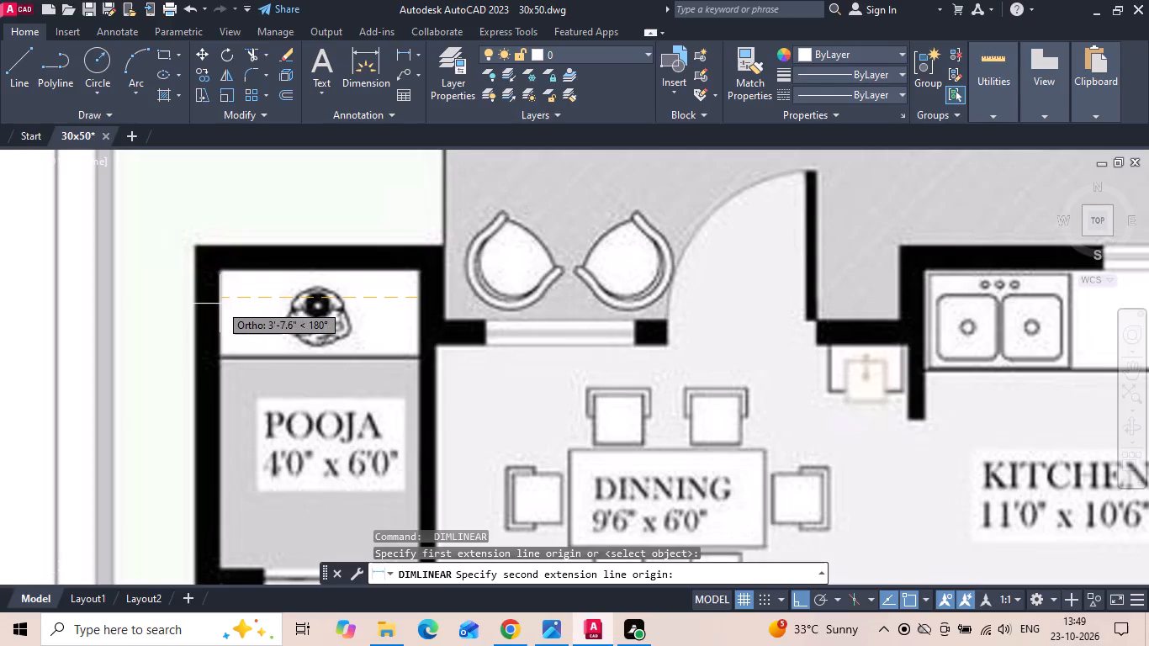
{"action": "key", "text": "Escape"}
{"action": "scroll", "coordinate": [930, 287], "scroll_direction": "down", "scroll_amount": 3}
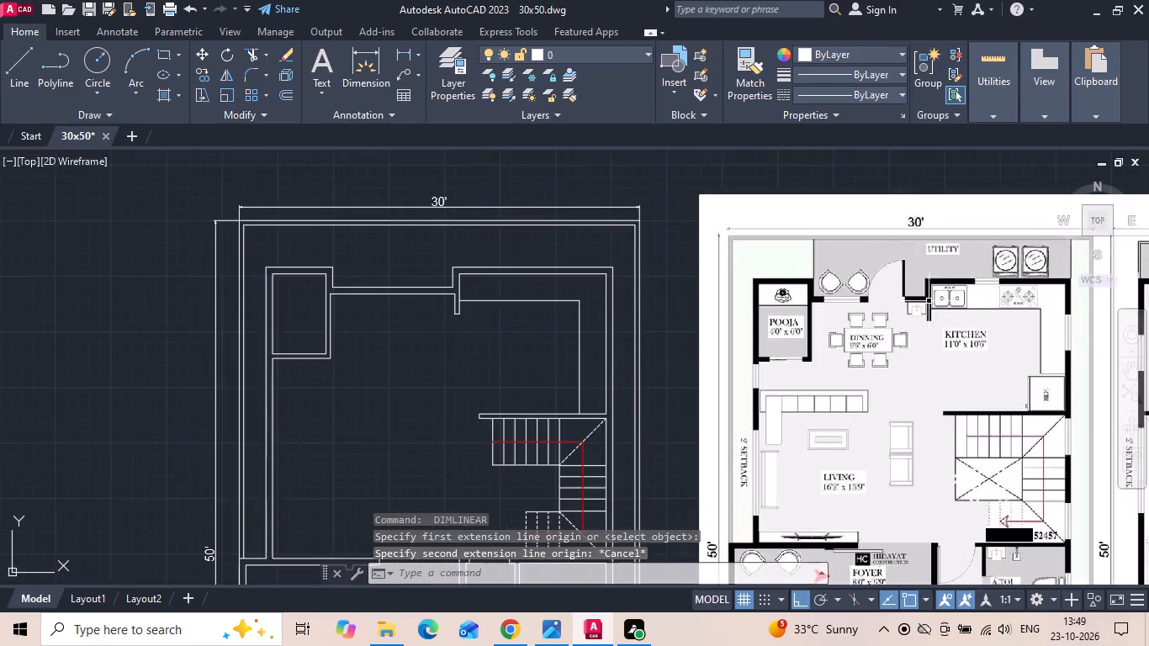
Copy the short vertical outer wall line at the kitchen's corner 1'6" toward the pooja room.
{"action": "scroll", "coordinate": [409, 294], "scroll_direction": "up", "scroll_amount": 2}
{"action": "scroll", "coordinate": [514, 267], "scroll_direction": "up", "scroll_amount": 1}
{"action": "left_click", "coordinate": [520, 252]}
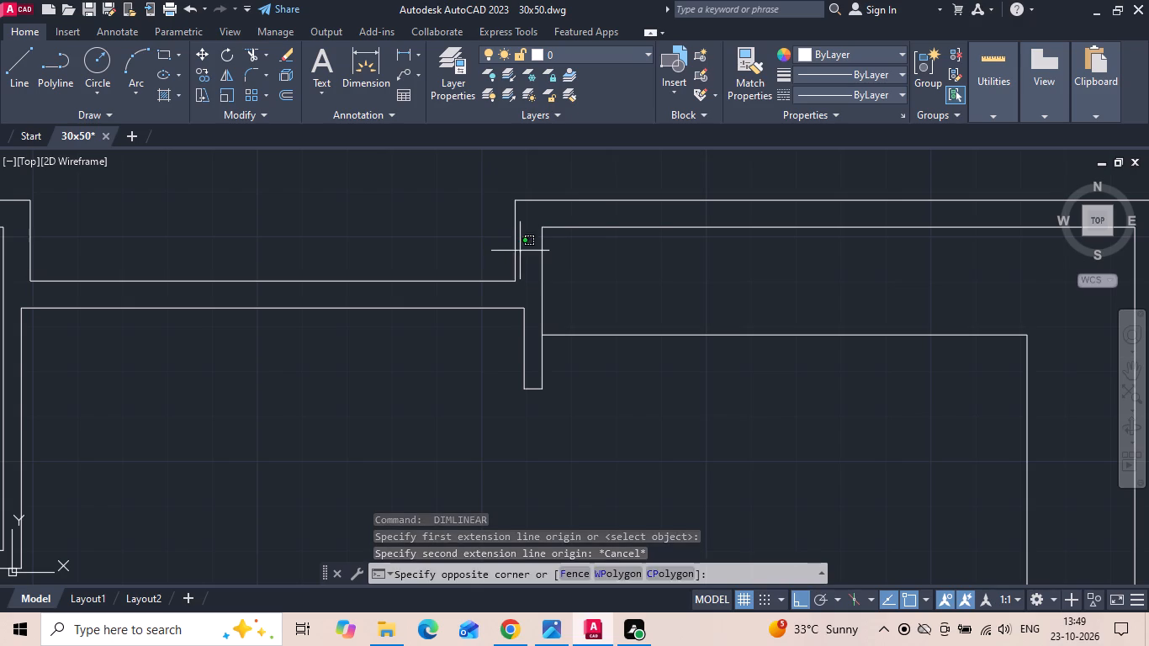
{"action": "left_click", "coordinate": [459, 227]}
{"action": "right_click", "coordinate": [458, 227]}
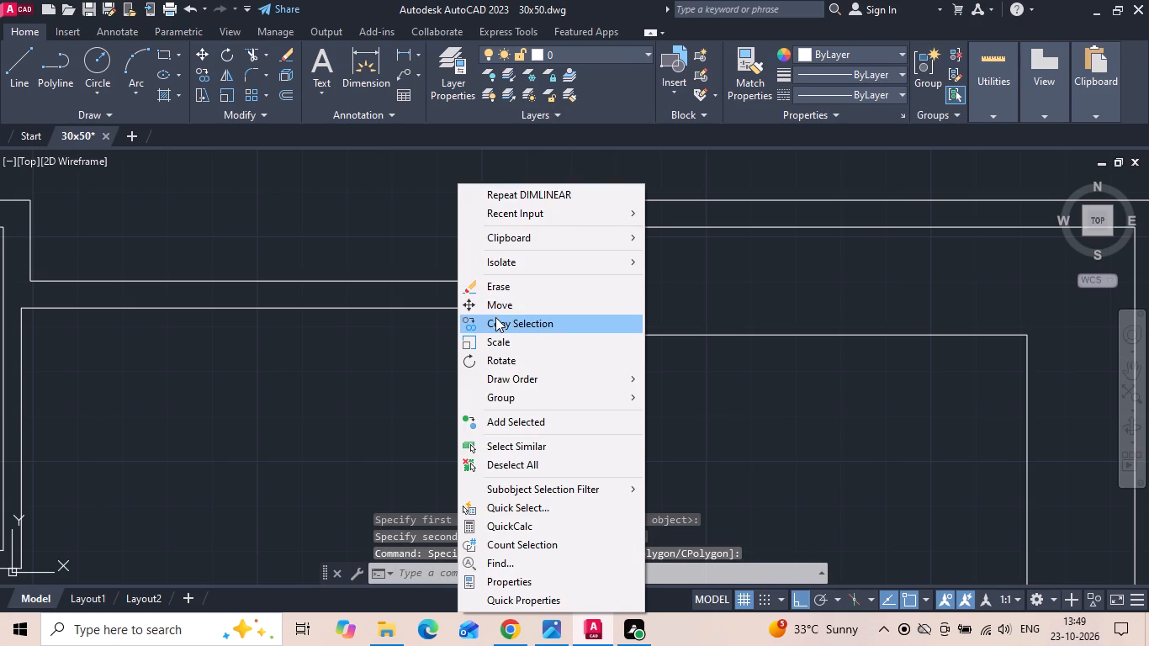
{"action": "left_click", "coordinate": [495, 318]}
{"action": "left_click_drag", "start_coordinate": [483, 412], "coordinate": [421, 406]}
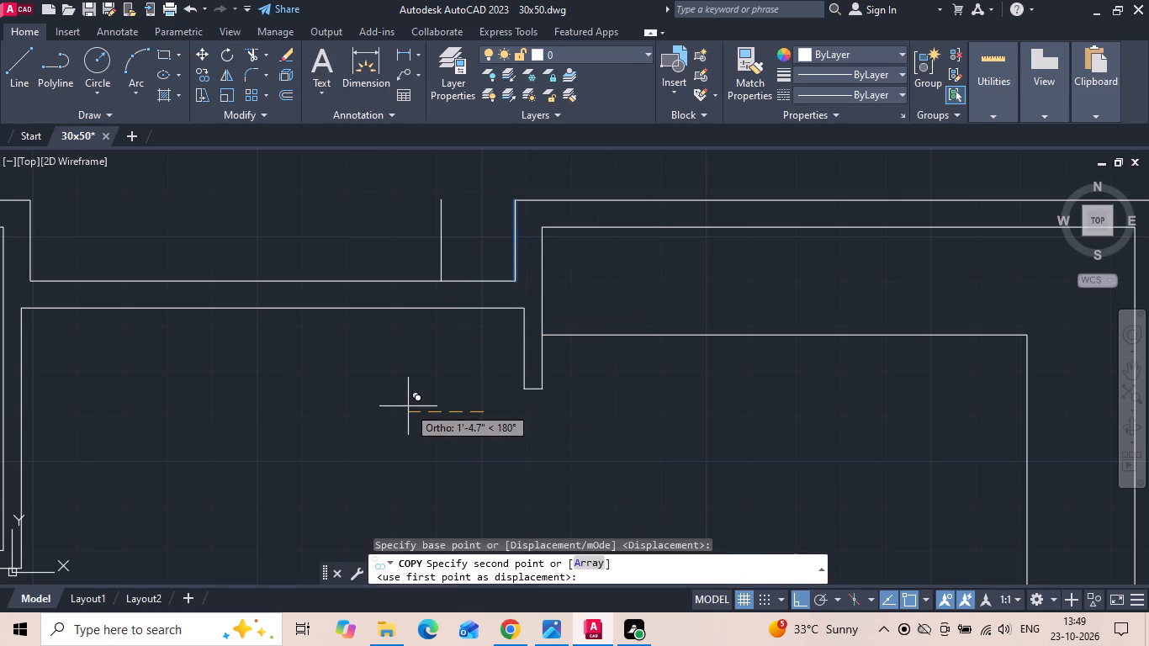
{"action": "key", "text": "1"}
{"action": "key", "text": "apostrophe"}
{"action": "type", "text": "6"}
{"action": "key", "text": "space"}
{"action": "scroll", "coordinate": [405, 408], "scroll_direction": "down", "scroll_amount": 1}
{"action": "key", "text": "Escape"}
Extend the copied line to the dining wall's inner face and trim its part above the wall.
{"action": "type", "text": "ex"}
{"action": "key", "text": "space"}
{"action": "left_click", "coordinate": [422, 308]}
{"action": "key", "text": "Escape"}
{"action": "type", "text": "tr"}
{"action": "key", "text": "space"}
{"action": "left_click_drag", "start_coordinate": [403, 305], "coordinate": [407, 305]}
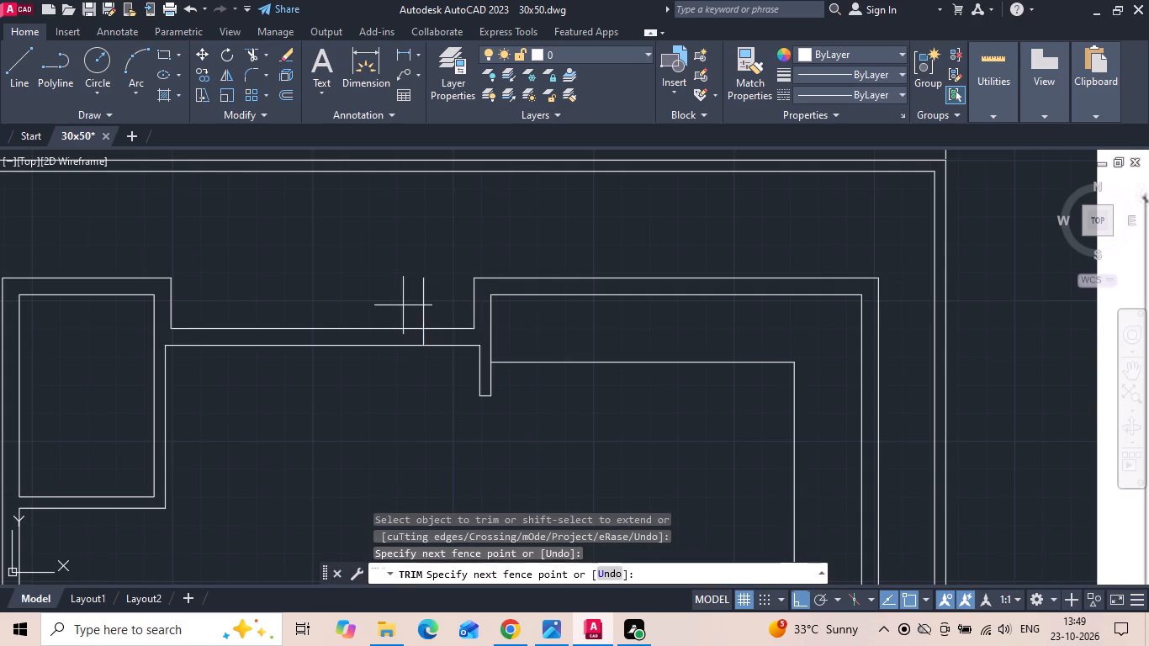
{"action": "left_click_drag", "start_coordinate": [407, 305], "coordinate": [437, 304]}
{"action": "key", "text": "Escape"}
Copy the utility door's jamb line 3' along the dining wall toward the pooja room.
{"action": "scroll", "coordinate": [412, 338], "scroll_direction": "up", "scroll_amount": 2}
{"action": "left_click_drag", "start_coordinate": [479, 340], "coordinate": [447, 335]}
{"action": "left_click", "coordinate": [370, 318]}
{"action": "right_click", "coordinate": [369, 318]}
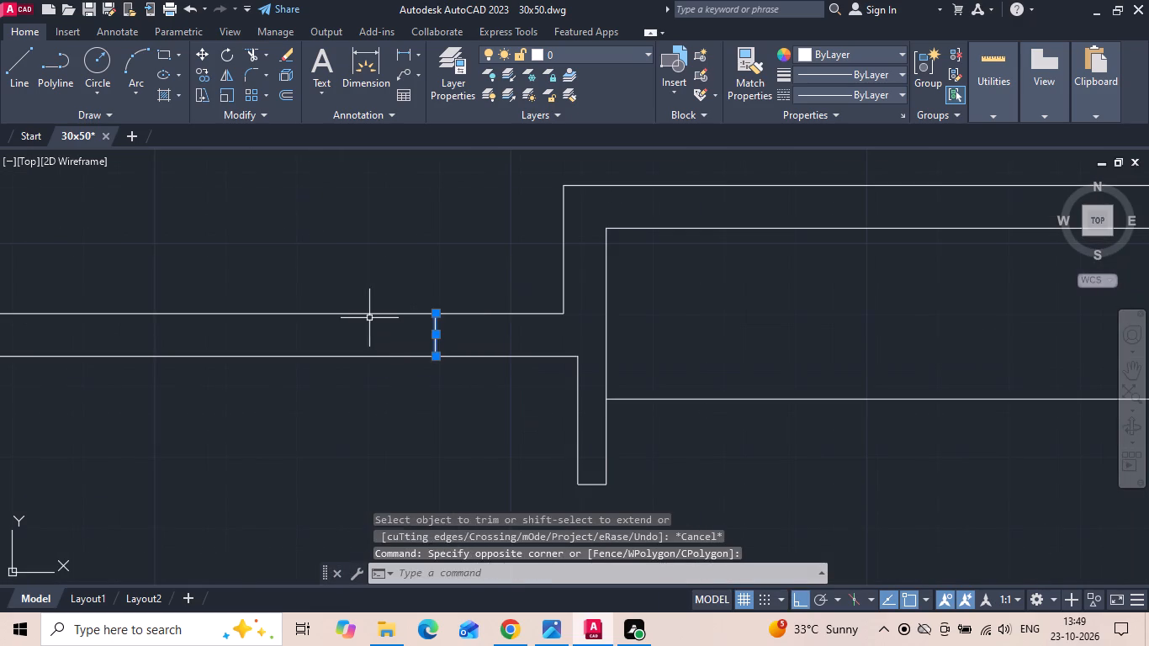
{"action": "left_click", "coordinate": [410, 315]}
{"action": "left_click_drag", "start_coordinate": [467, 444], "coordinate": [393, 440]}
{"action": "key", "text": "3"}
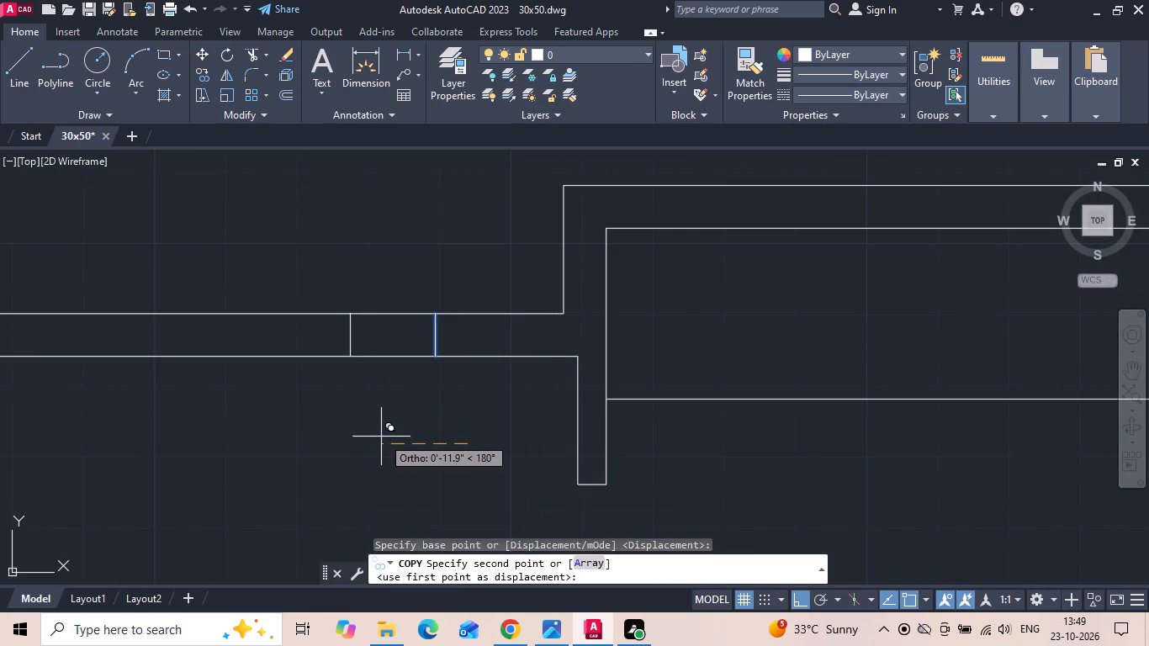
{"action": "key", "text": "apostrophe"}
{"action": "key", "text": "Return"}
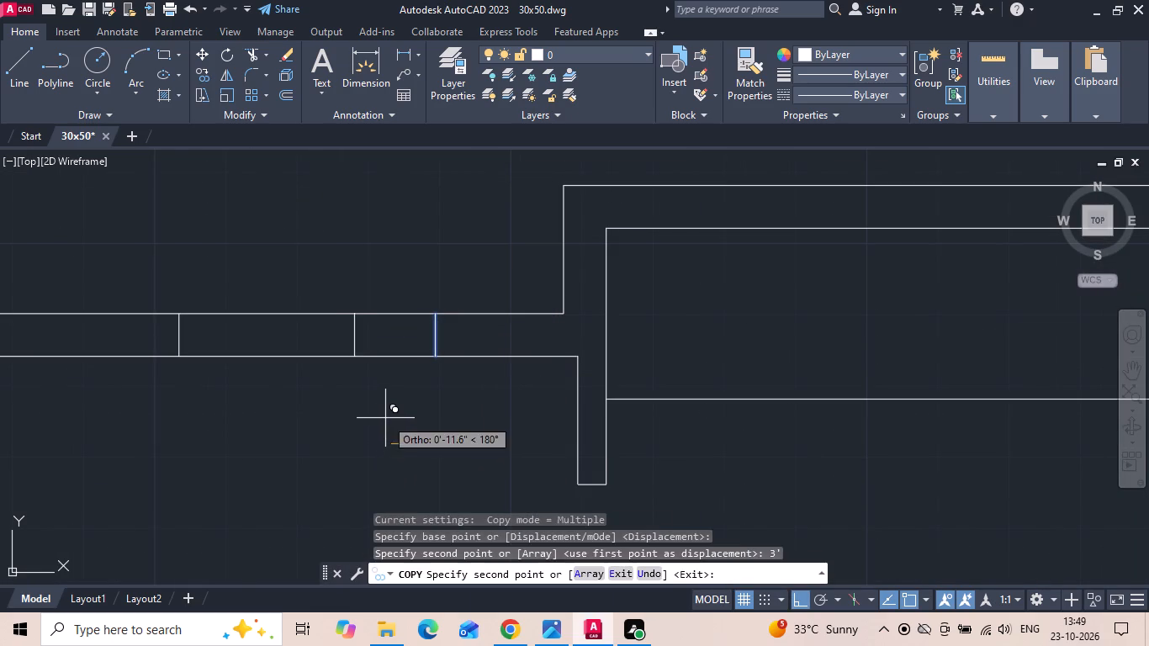
{"action": "scroll", "coordinate": [443, 428], "scroll_direction": "down", "scroll_amount": 1}
{"action": "key", "text": "Escape"}
Trim both dining wall lines between the two jamb lines to form the 3' utility door opening.
{"action": "type", "text": "tr"}
{"action": "key", "text": "space"}
{"action": "left_click_drag", "start_coordinate": [447, 430], "coordinate": [384, 269]}
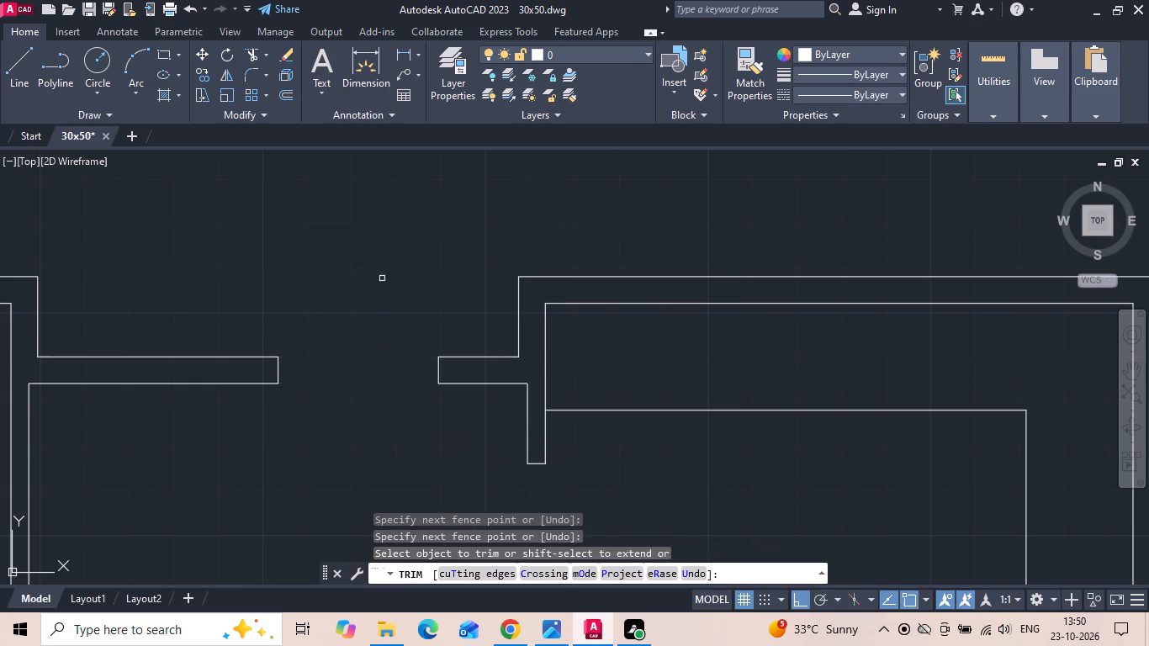
{"action": "scroll", "coordinate": [384, 335], "scroll_direction": "down", "scroll_amount": 3}
{"action": "key", "text": "Escape"}
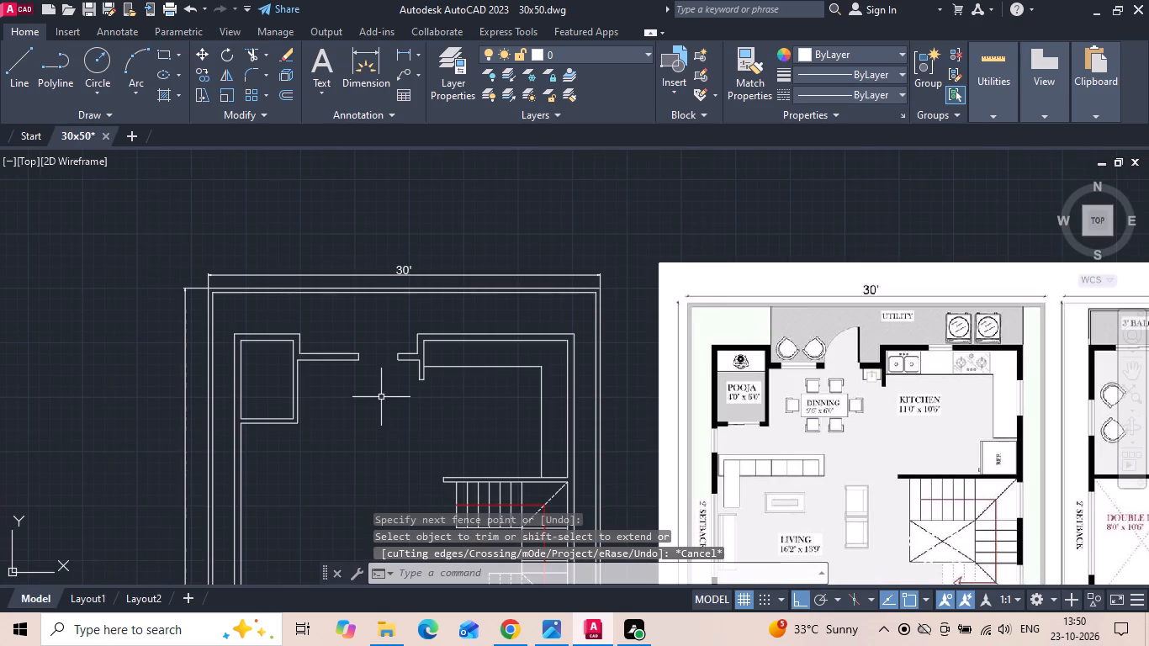
Measure the width of the window between the pooja room and the utility door on the reference image.
{"action": "left_click", "coordinate": [404, 53]}
{"action": "scroll", "coordinate": [807, 351], "scroll_direction": "up", "scroll_amount": 5}
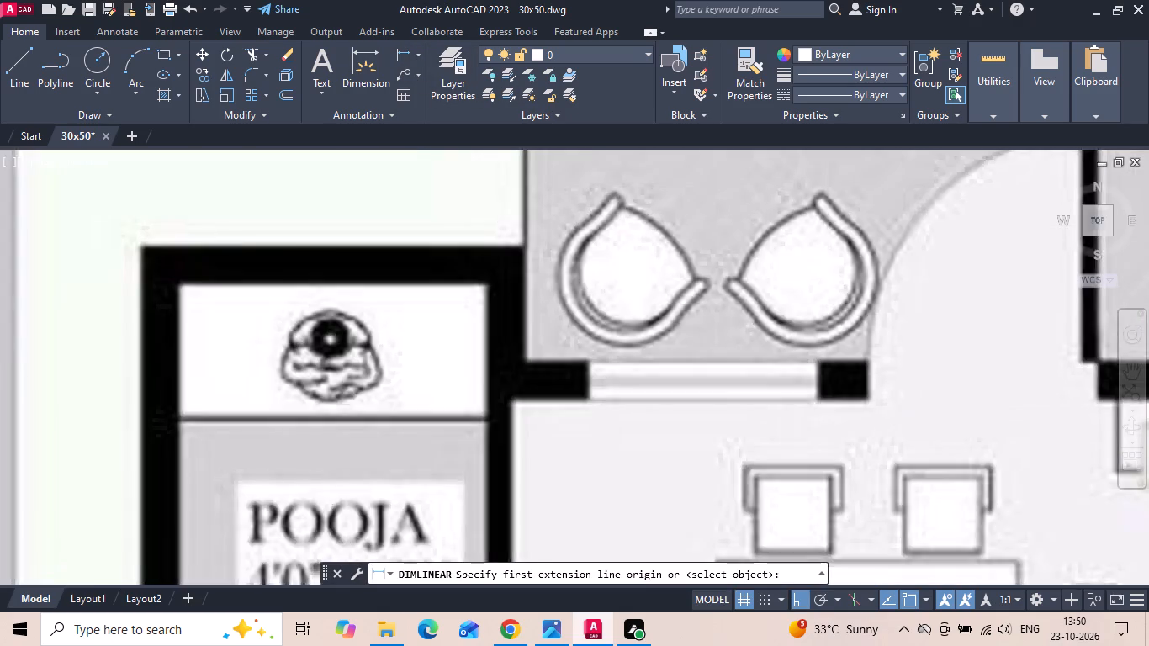
{"action": "left_click", "coordinate": [813, 377]}
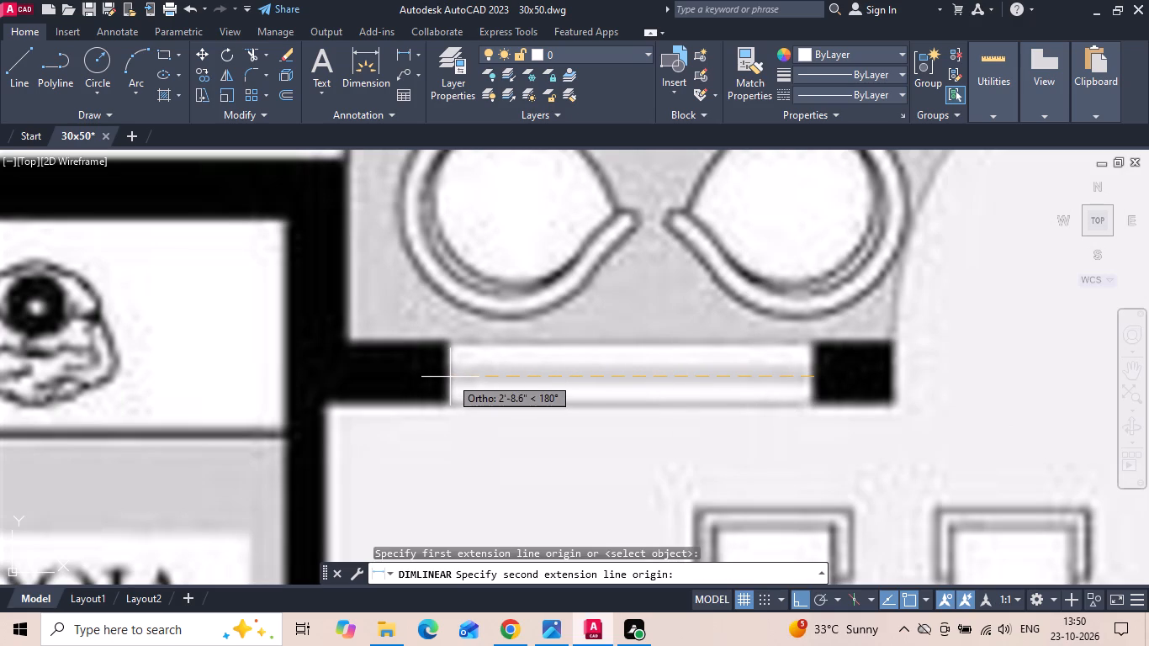
{"action": "key", "text": "Escape"}
Draw a vertical line across the wall between the pooja room and utility door, starting at the wall's midpoint.
{"action": "scroll", "coordinate": [783, 331], "scroll_direction": "down", "scroll_amount": 3}
{"action": "middle_click_drag", "start_coordinate": [218, 362], "coordinate": [818, 357]}
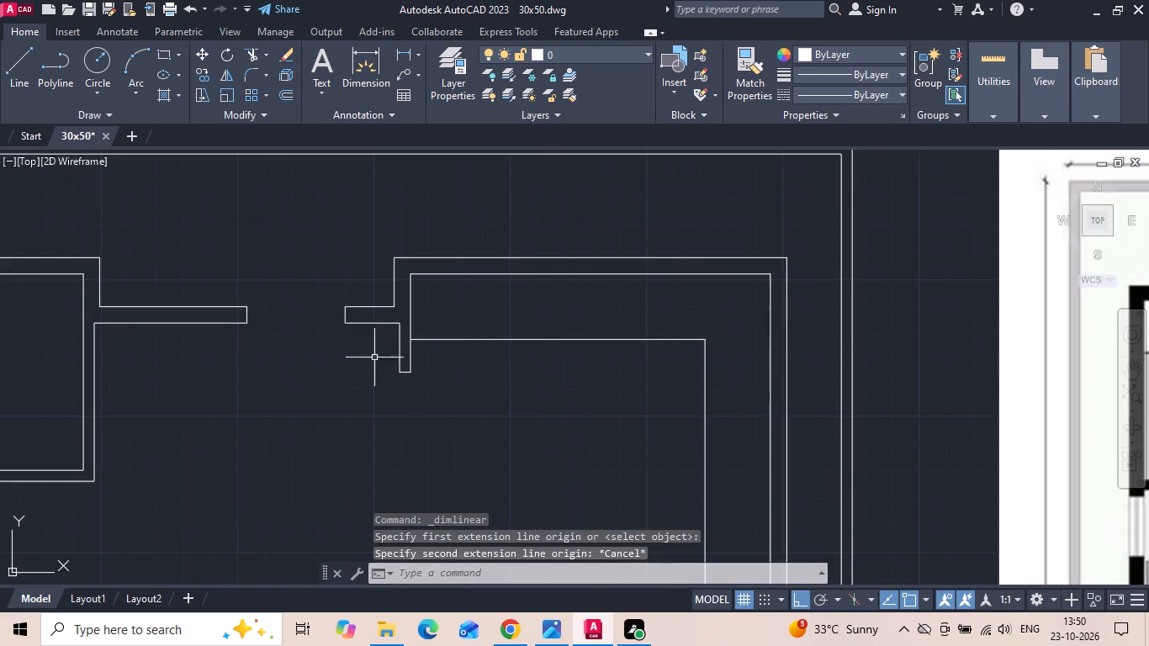
{"action": "scroll", "coordinate": [142, 306], "scroll_direction": "up", "scroll_amount": 2}
{"action": "type", "text": "l"}
{"action": "key", "text": "space"}
{"action": "middle_click_drag", "start_coordinate": [146, 309], "coordinate": [281, 310]}
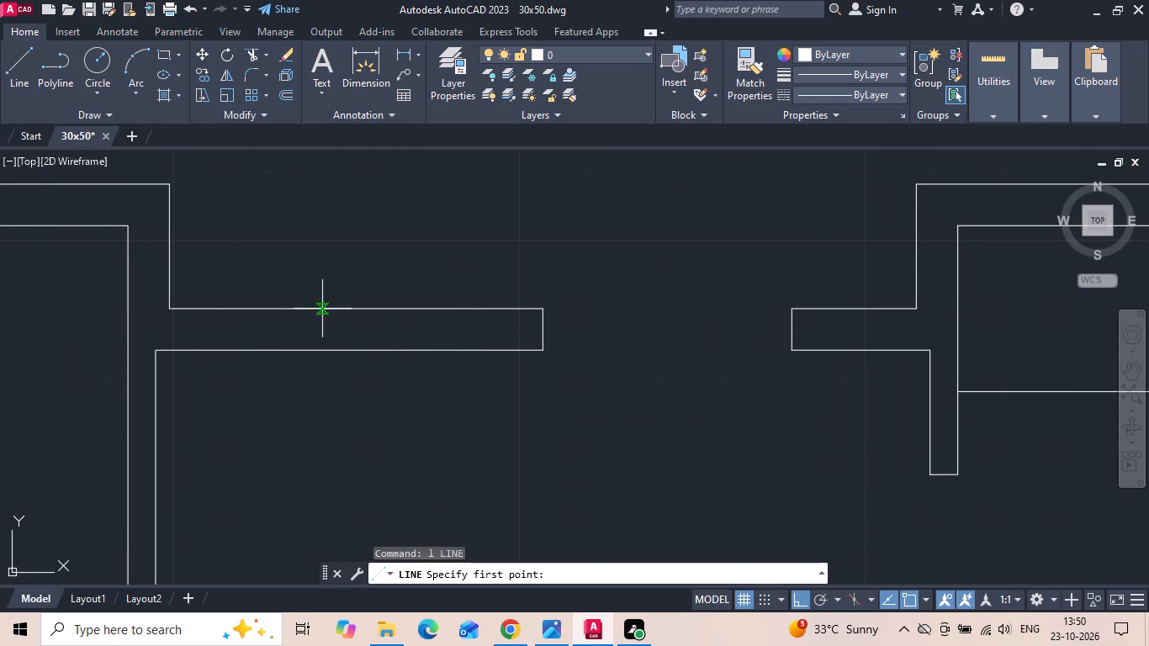
{"action": "left_click", "coordinate": [352, 307]}
{"action": "left_click", "coordinate": [337, 424]}
{"action": "key", "text": "Escape"}
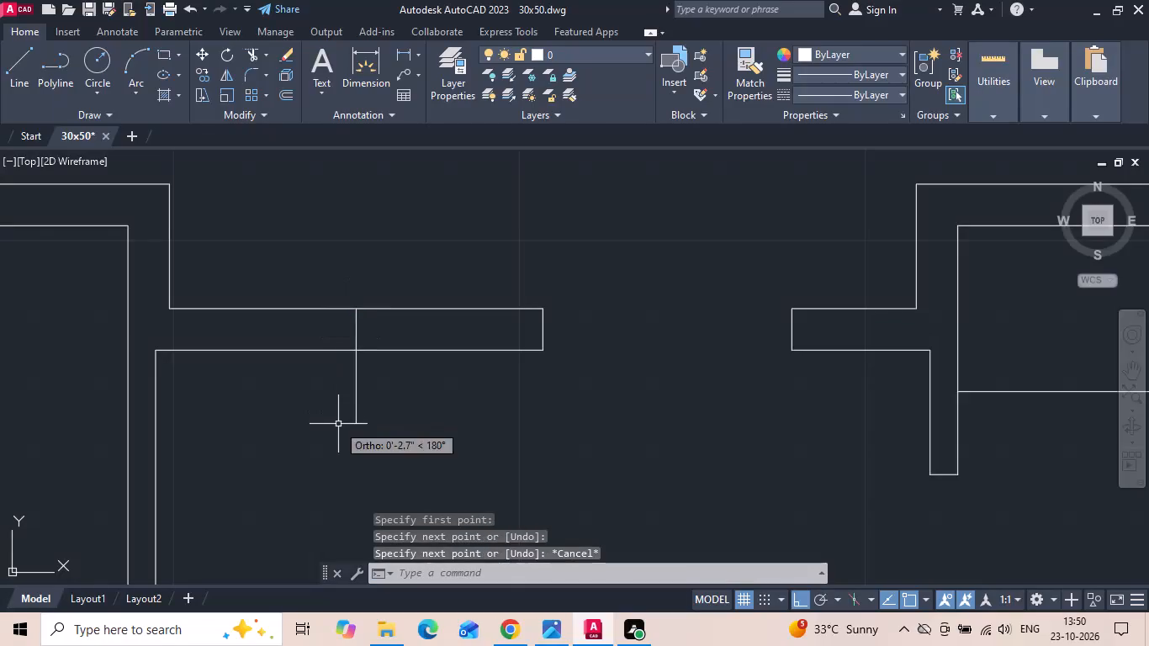
Offset the vertical midline 1'6" to both sides to mark the window's edges.
{"action": "type", "text": "o"}
{"action": "key", "text": "space"}
{"action": "key", "text": "1"}
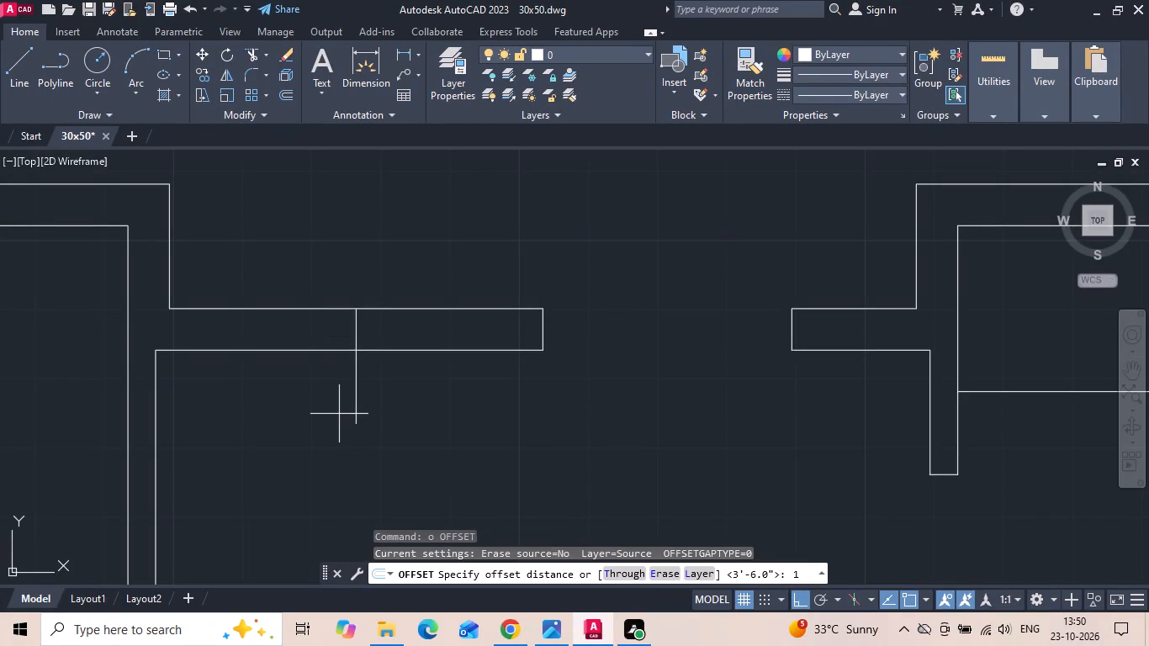
{"action": "type", "text": "'6"}
{"action": "key", "text": "space"}
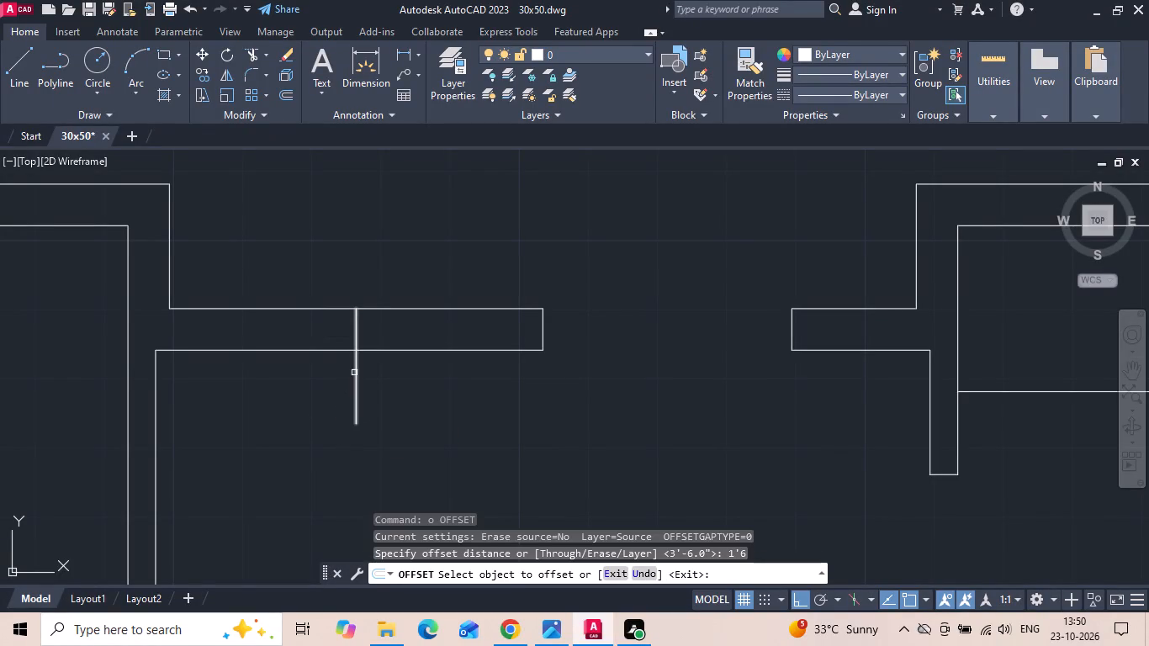
{"action": "left_click_drag", "start_coordinate": [354, 373], "coordinate": [346, 375]}
{"action": "left_click", "coordinate": [306, 389]}
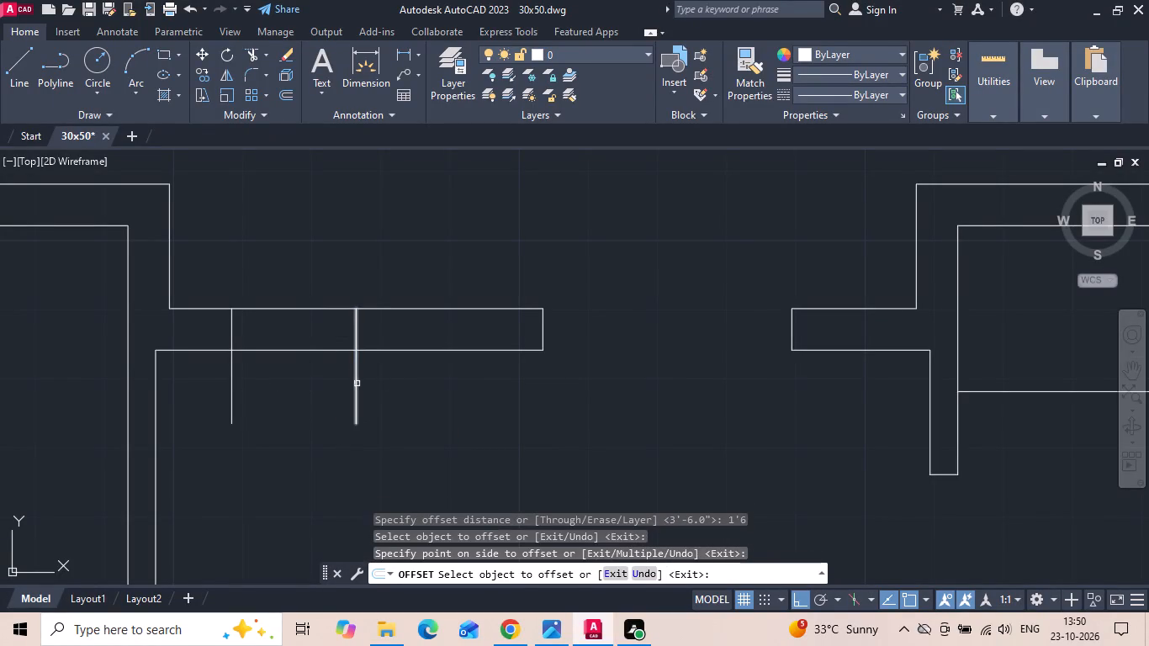
{"action": "left_click_drag", "start_coordinate": [355, 386], "coordinate": [365, 386]}
{"action": "left_click", "coordinate": [432, 386]}
{"action": "key", "text": "Escape"}
Trim the window edge lines' ends below the wall and remove the middle line.
{"action": "key", "text": "t"}
{"action": "key", "text": "r"}
{"action": "key", "text": "space"}
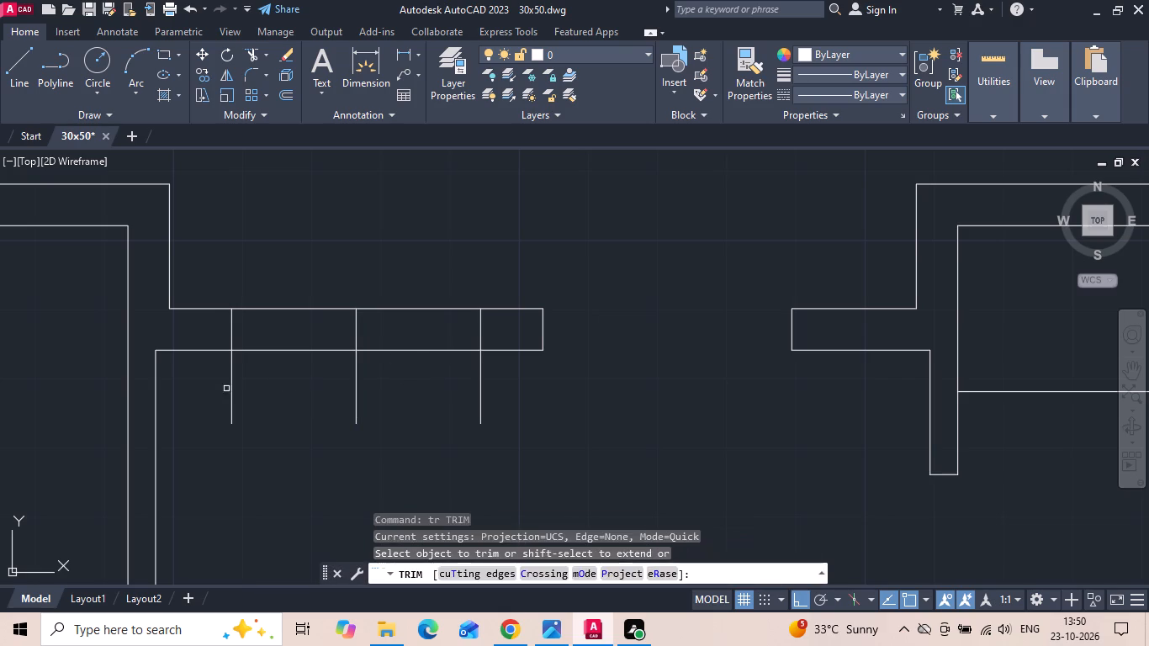
{"action": "left_click_drag", "start_coordinate": [220, 389], "coordinate": [500, 389]}
{"action": "left_click_drag", "start_coordinate": [391, 343], "coordinate": [309, 338]}
{"action": "key", "text": "Escape"}
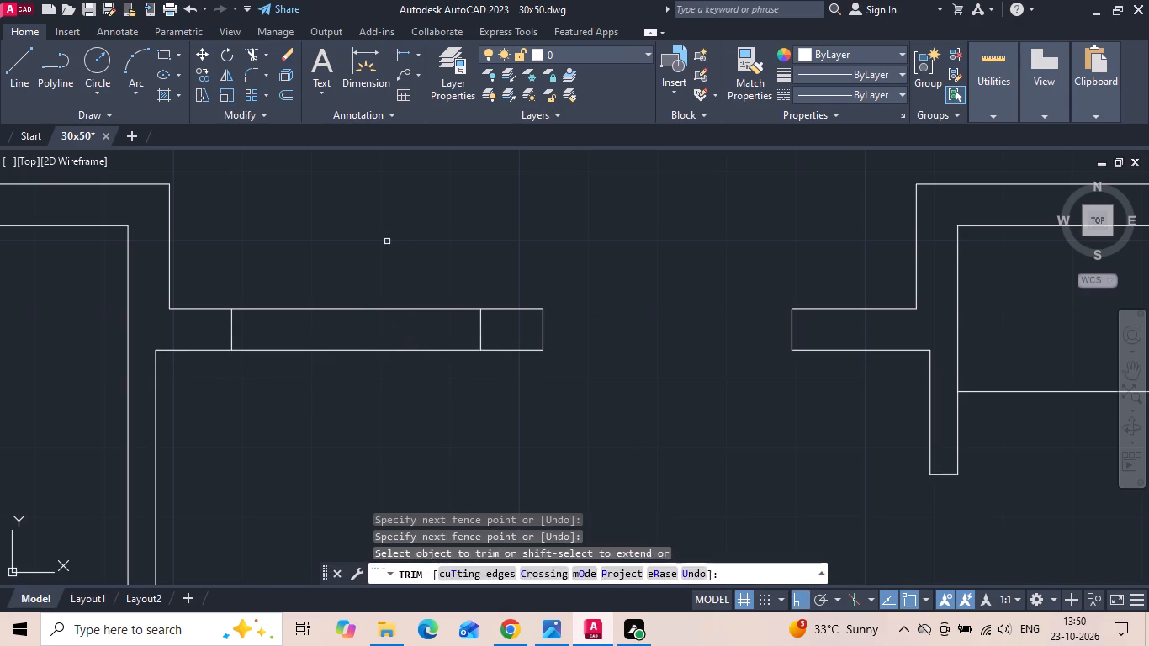
Measure the wall pieces on both sides of the window, toward the utility door and the pooja room.
{"action": "left_click", "coordinate": [399, 49]}
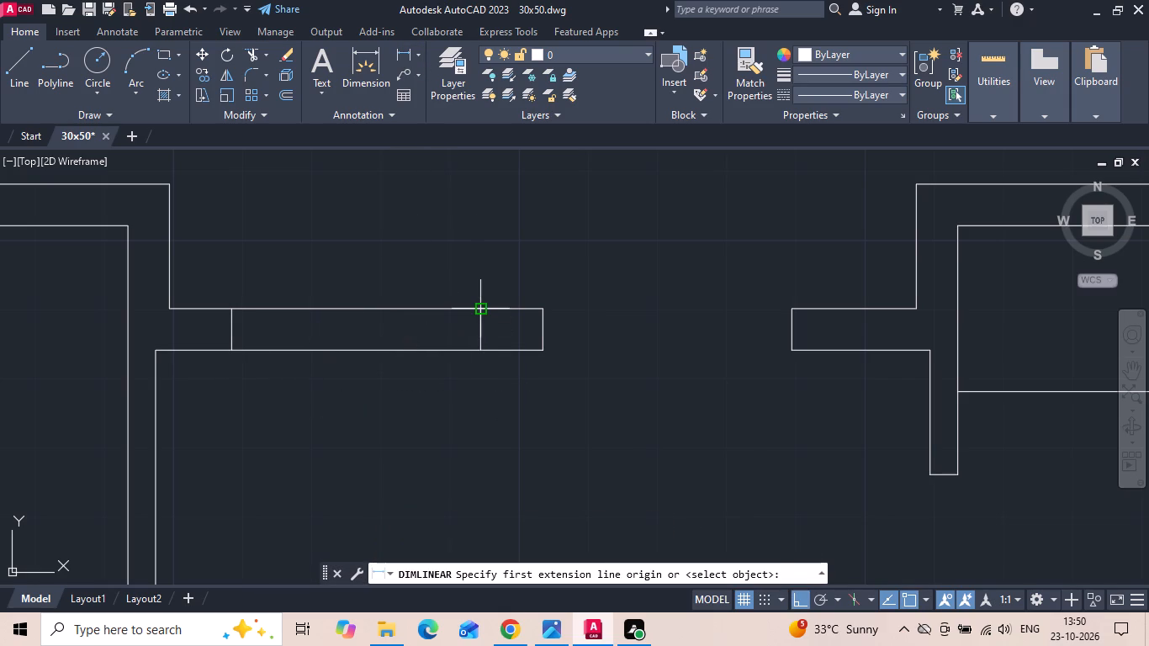
{"action": "left_click", "coordinate": [479, 308]}
{"action": "left_click", "coordinate": [542, 311]}
{"action": "key", "text": "Escape"}
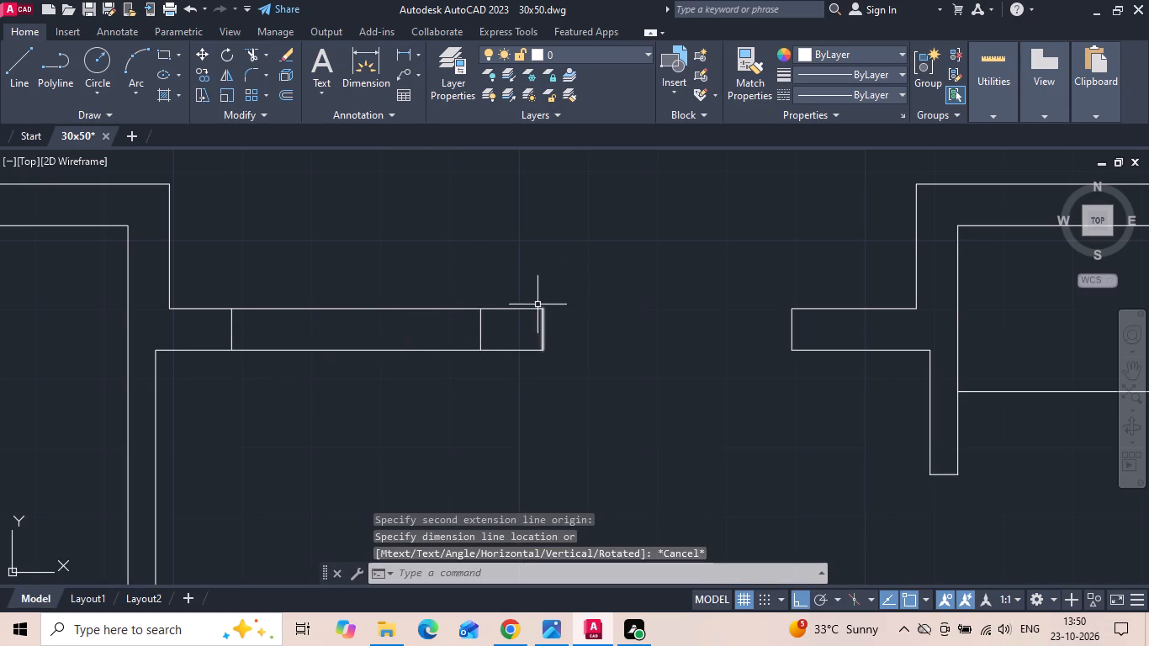
{"action": "key", "text": "space"}
{"action": "left_click_drag", "start_coordinate": [236, 305], "coordinate": [228, 305]}
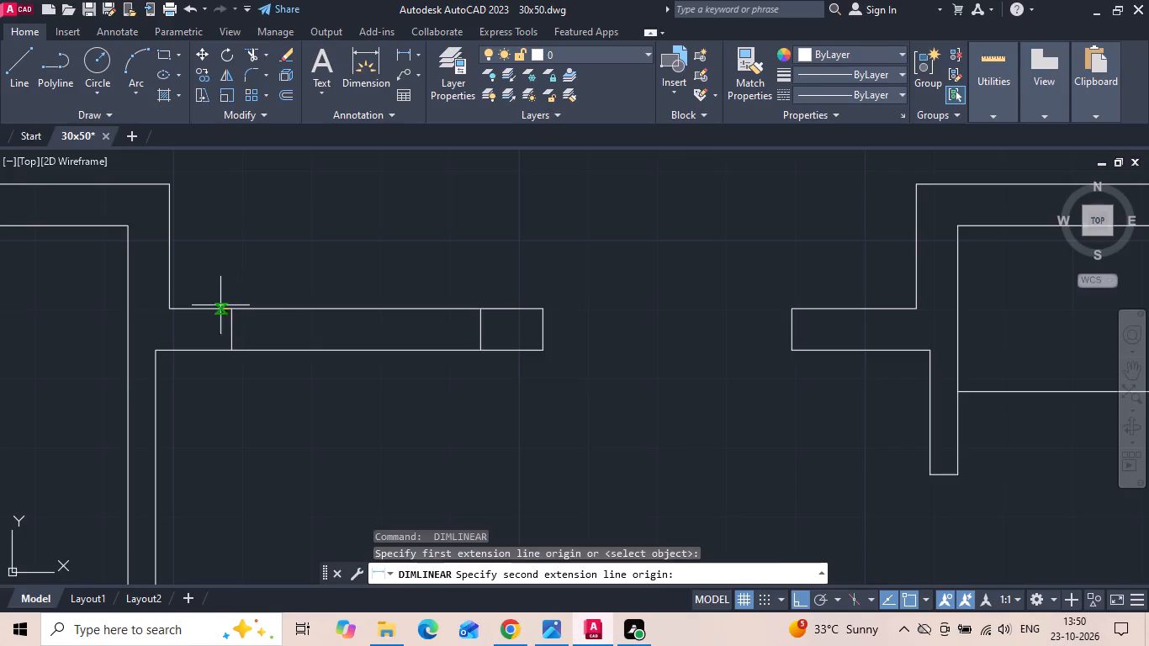
{"action": "left_click", "coordinate": [174, 314]}
{"action": "key", "text": "Escape"}
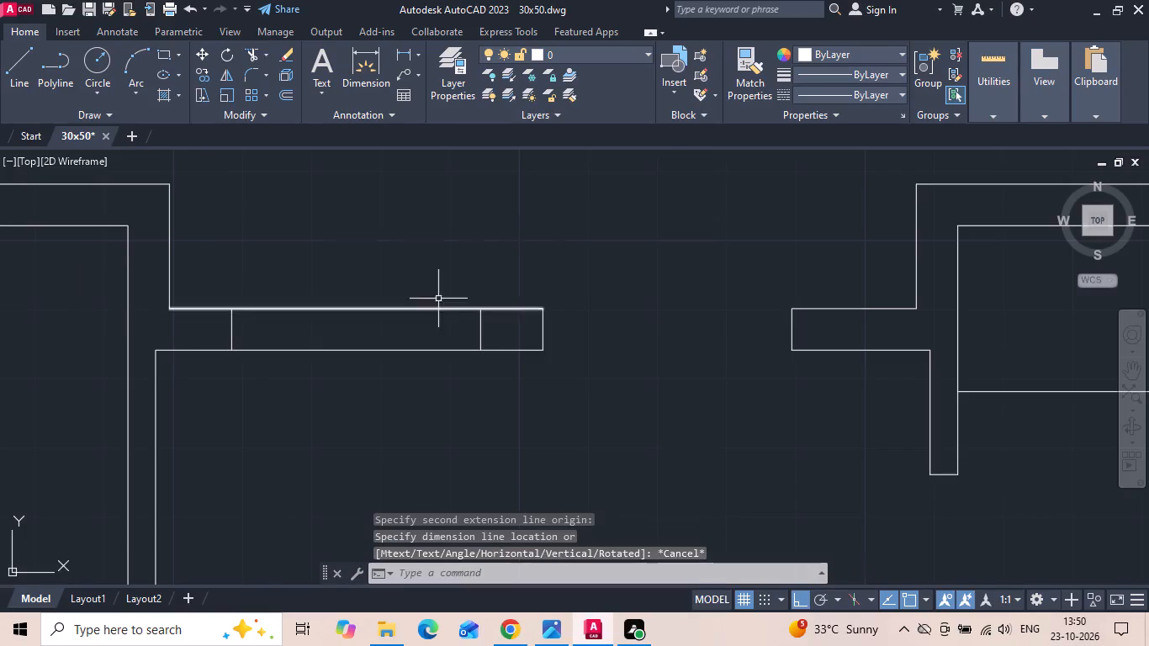
Move both window edge lines 3" along the wall toward the utility door.
{"action": "scroll", "coordinate": [452, 299], "scroll_direction": "down", "scroll_amount": 4}
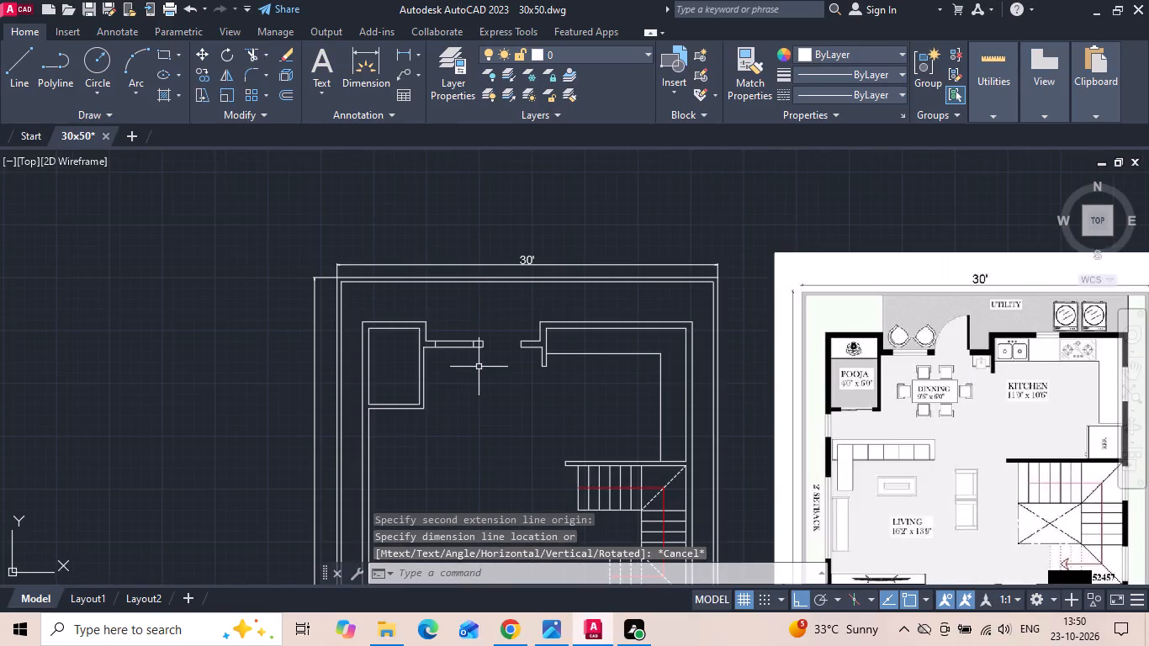
{"action": "scroll", "coordinate": [448, 343], "scroll_direction": "up", "scroll_amount": 1}
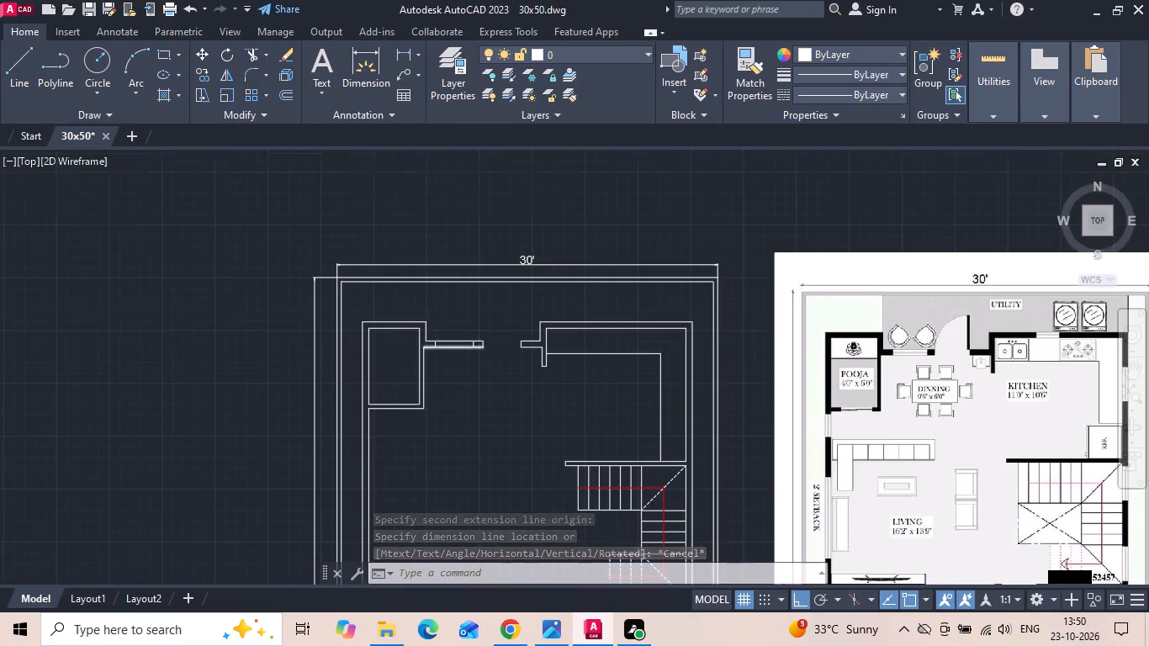
{"action": "scroll", "coordinate": [448, 343], "scroll_direction": "up", "scroll_amount": 2}
{"action": "left_click_drag", "start_coordinate": [381, 318], "coordinate": [384, 330]}
{"action": "left_click", "coordinate": [562, 400]}
{"action": "right_click", "coordinate": [515, 289]}
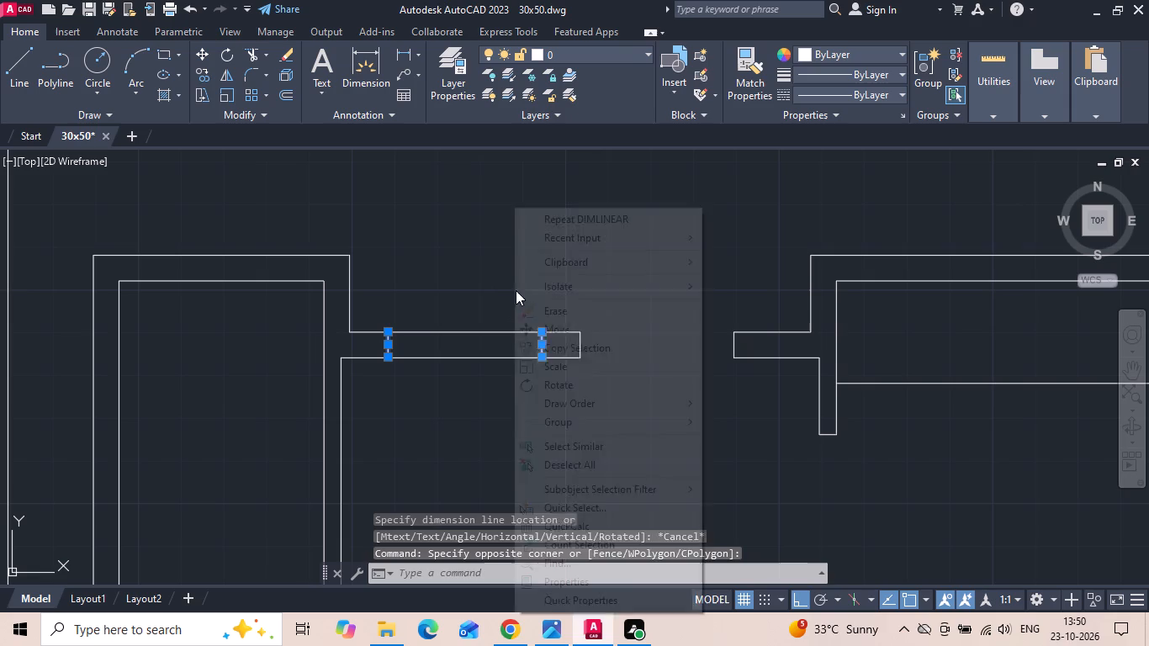
{"action": "left_click", "coordinate": [537, 325]}
{"action": "left_click", "coordinate": [514, 269]}
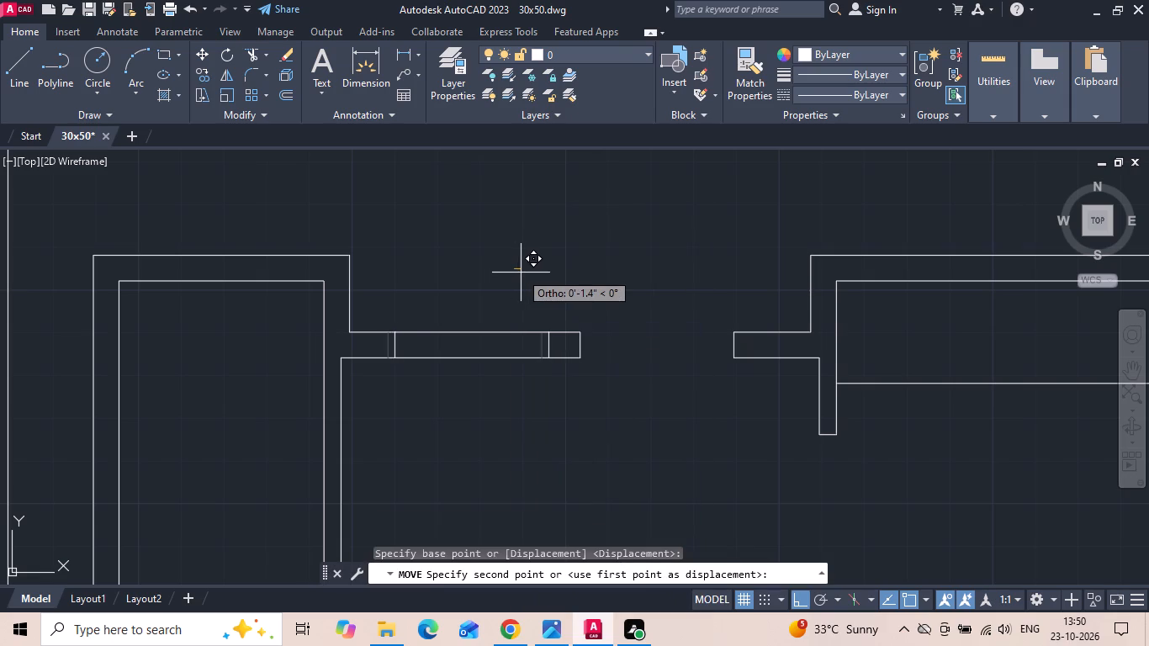
{"action": "type", "text": "3"}
{"action": "key", "text": "space"}
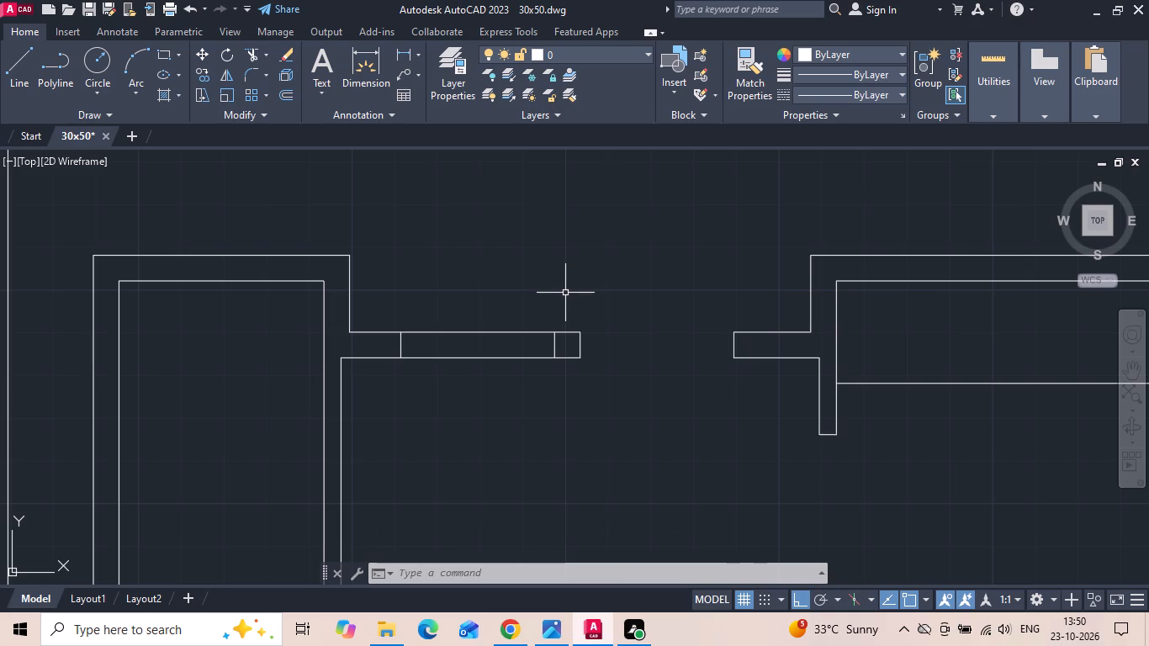
Save the 30x50 drawing.
{"action": "key", "text": "ctrl+s"}
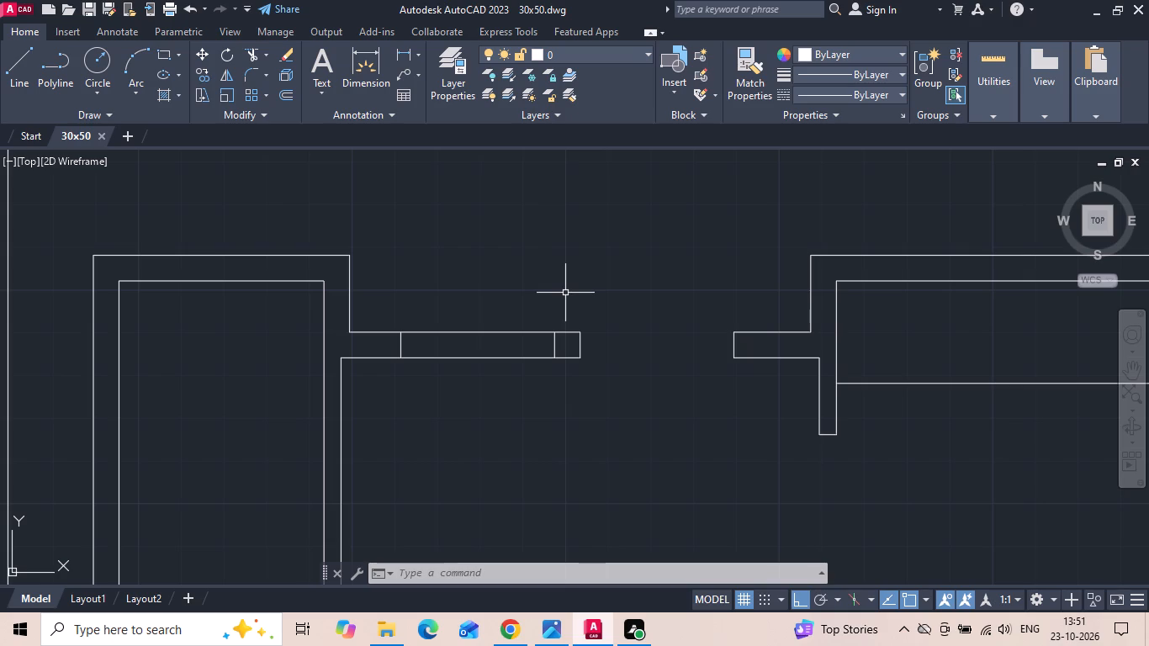
{"action": "key", "text": "ctrl+s"}
{"action": "key", "text": "ctrl+s"}
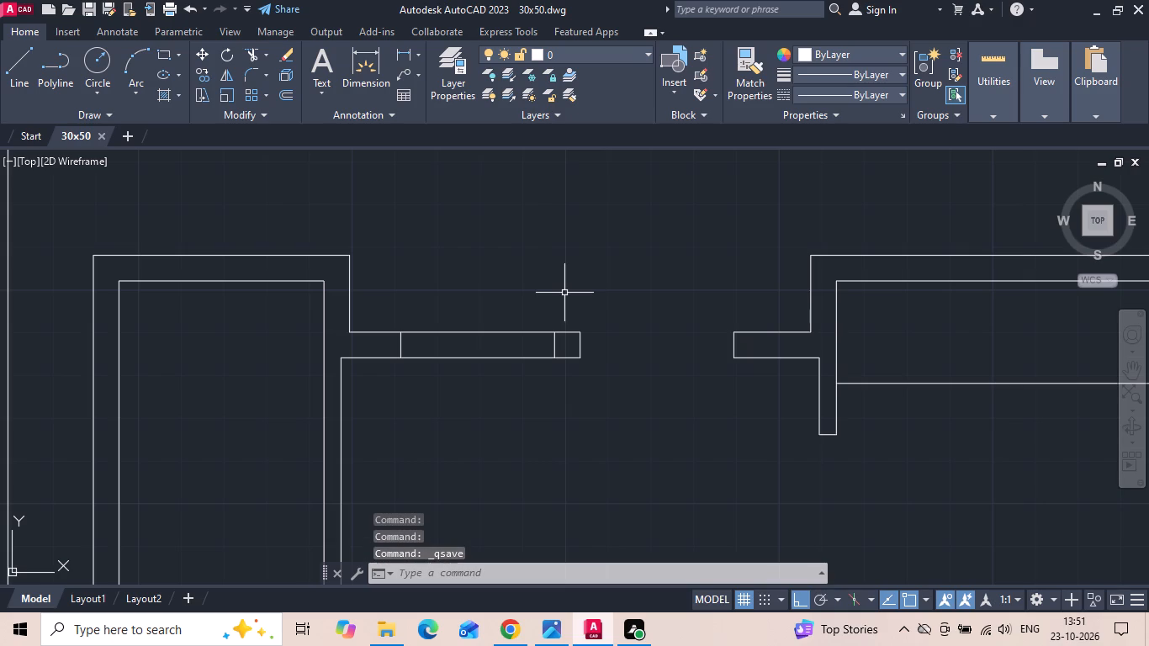
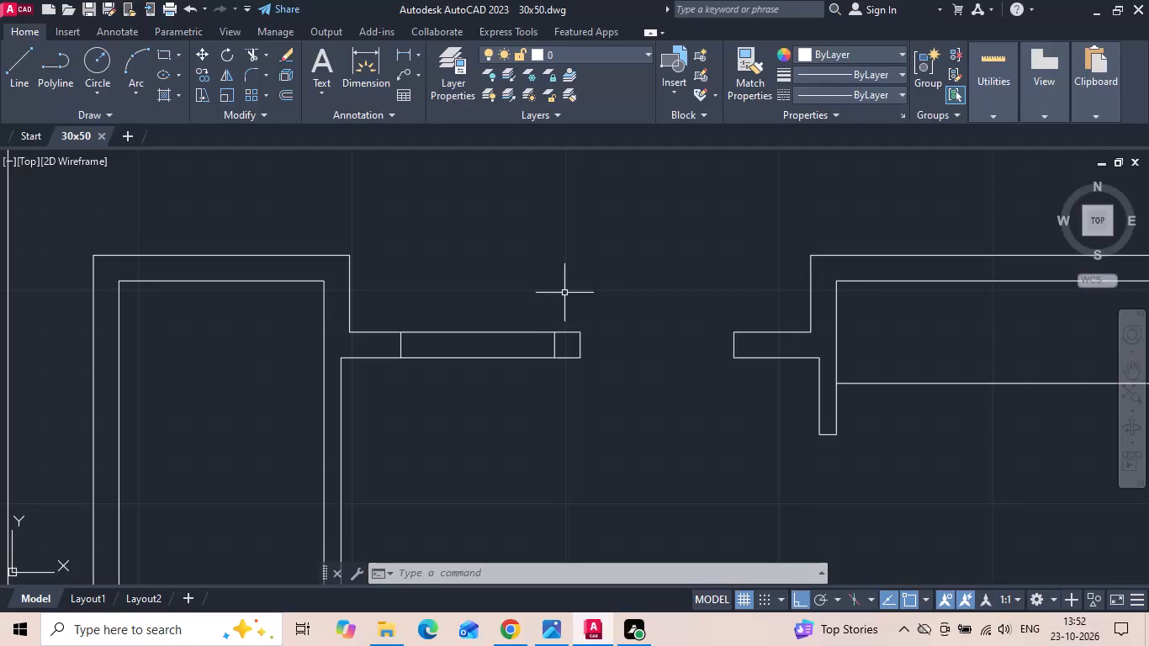
Save the drawing.
{"action": "key", "text": "ctrl+s"}
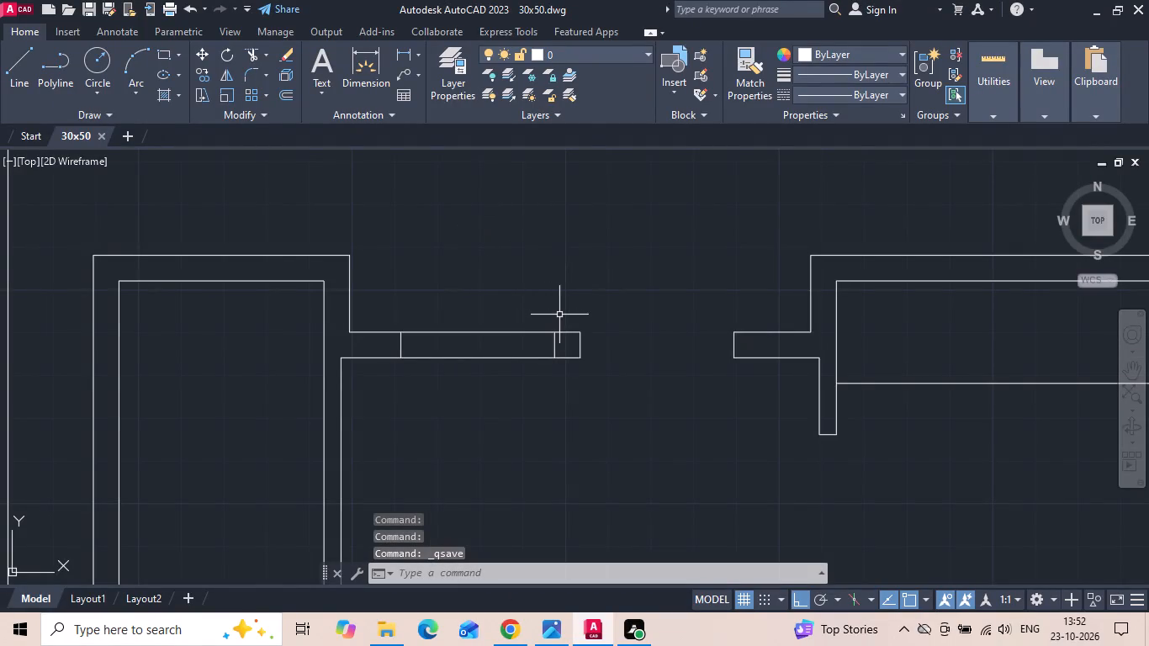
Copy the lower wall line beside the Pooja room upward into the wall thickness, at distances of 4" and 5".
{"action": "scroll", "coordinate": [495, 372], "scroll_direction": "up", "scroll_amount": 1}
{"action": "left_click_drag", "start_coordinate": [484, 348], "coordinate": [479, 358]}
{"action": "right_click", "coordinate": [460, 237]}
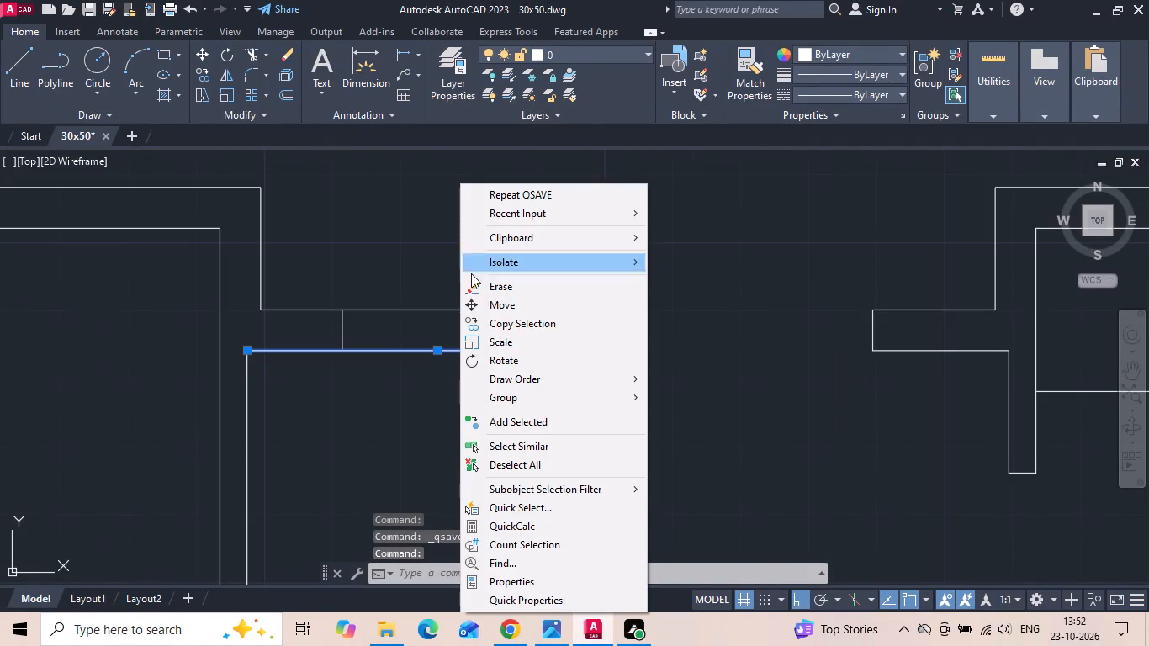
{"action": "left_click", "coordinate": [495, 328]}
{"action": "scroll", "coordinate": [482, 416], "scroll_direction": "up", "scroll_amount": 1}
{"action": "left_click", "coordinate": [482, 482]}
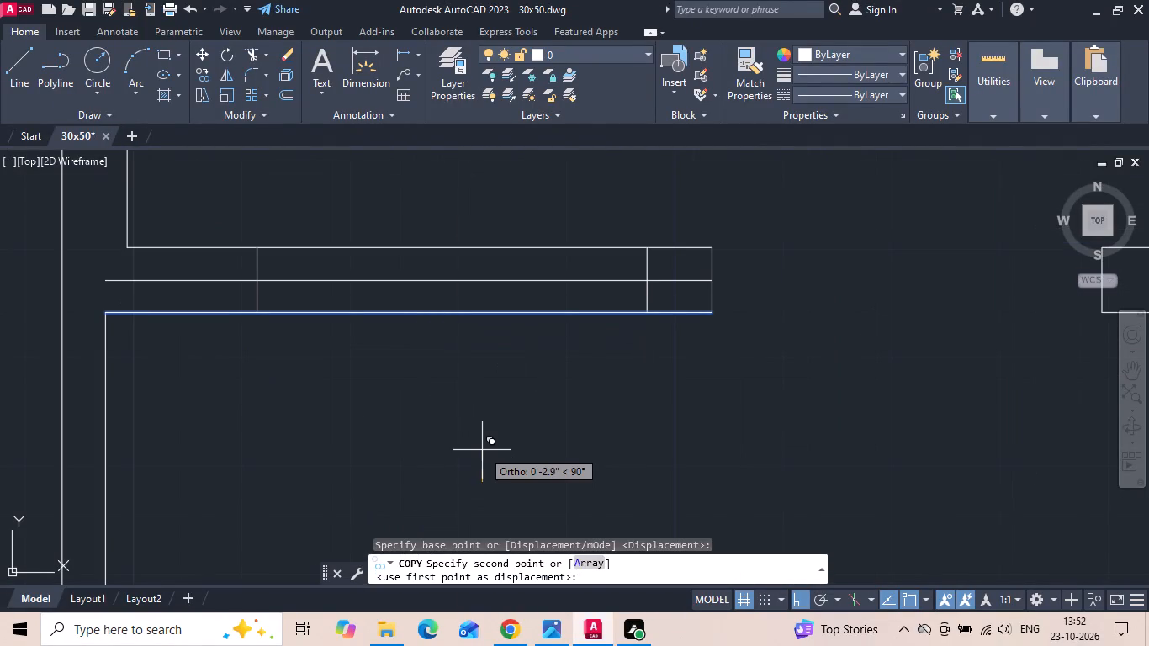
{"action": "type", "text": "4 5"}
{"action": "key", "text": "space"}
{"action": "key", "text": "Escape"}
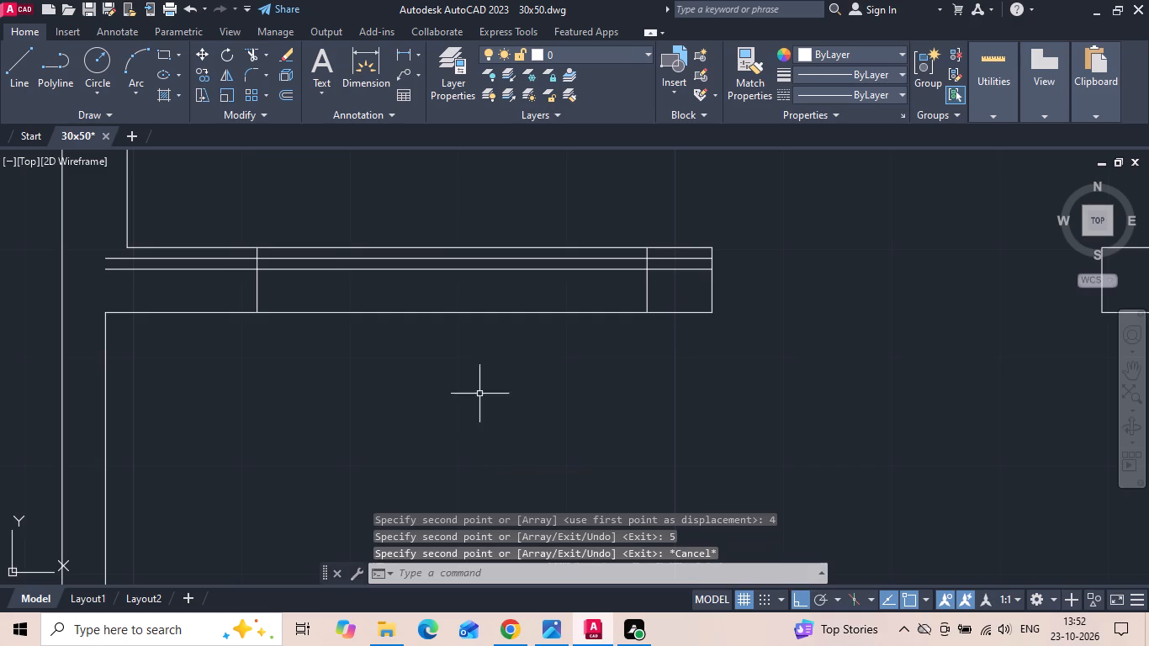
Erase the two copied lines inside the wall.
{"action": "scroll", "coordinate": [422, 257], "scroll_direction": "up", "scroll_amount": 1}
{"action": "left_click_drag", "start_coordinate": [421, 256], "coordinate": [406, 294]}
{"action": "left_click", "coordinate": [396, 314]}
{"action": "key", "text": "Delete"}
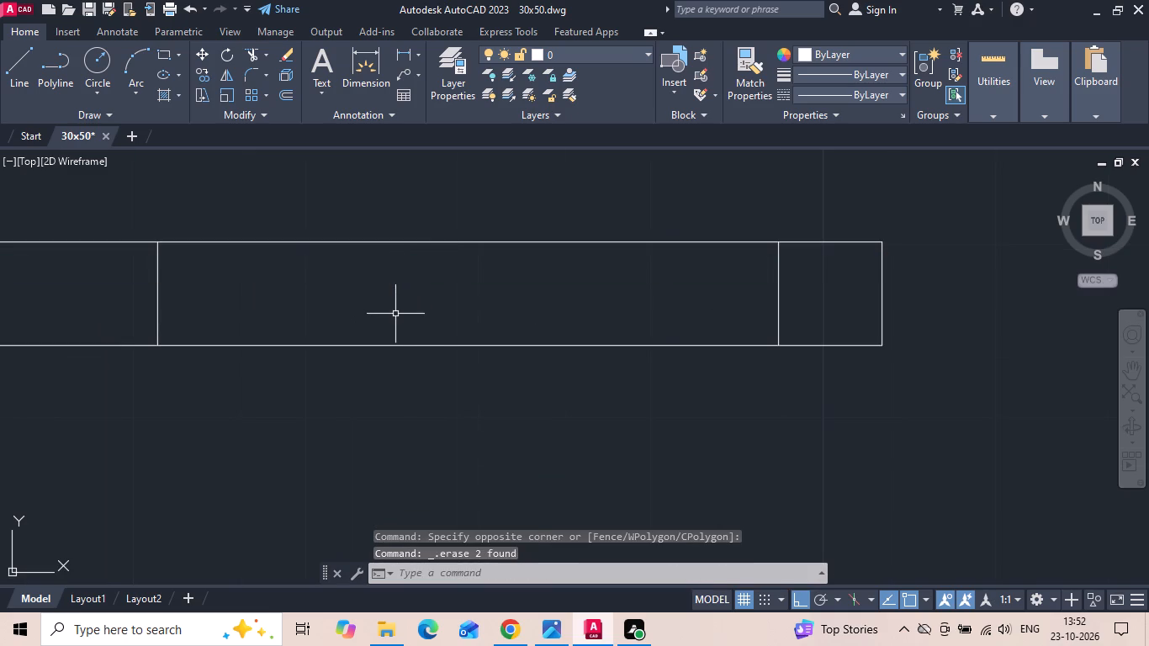
Draw a horizontal line between the midpoints of the two jamb lines of the window opening beside the Pooja room.
{"action": "key", "text": "semicolon"}
{"action": "key", "text": "space"}
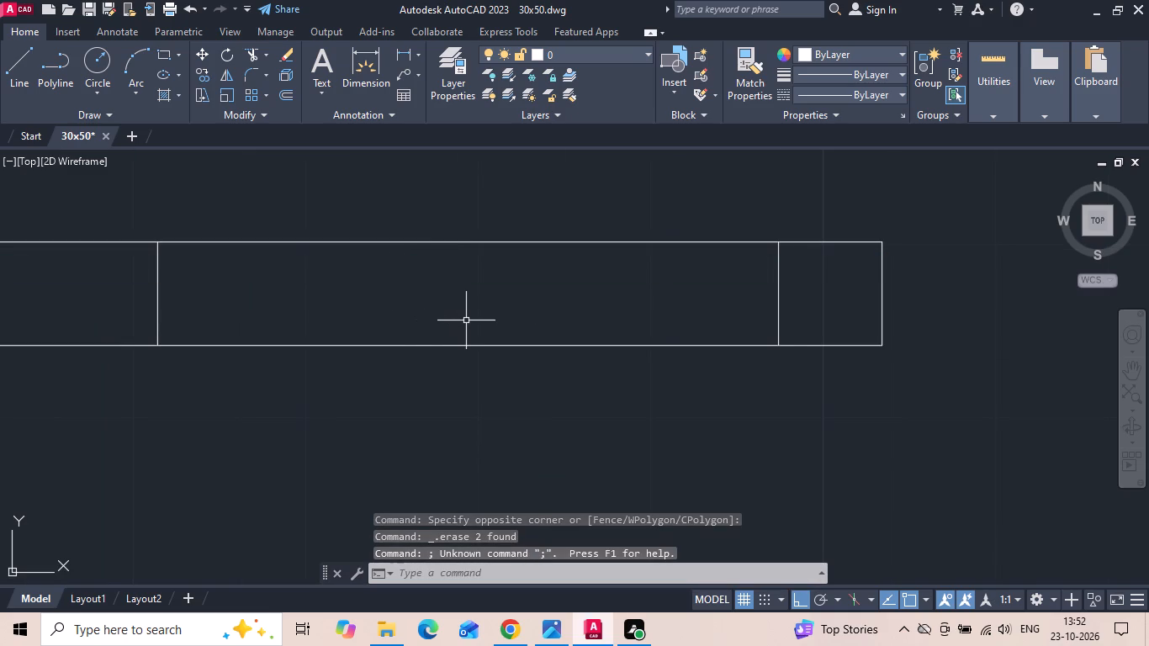
{"action": "type", "text": "l"}
{"action": "key", "text": "space"}
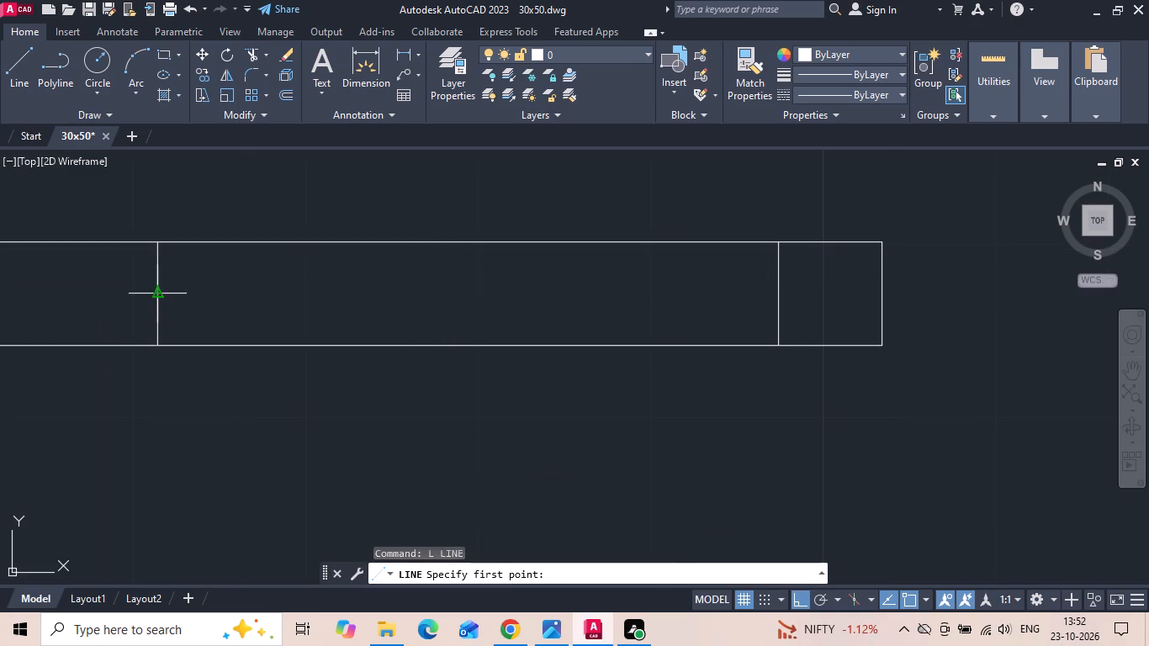
{"action": "left_click", "coordinate": [164, 299]}
{"action": "left_click", "coordinate": [770, 294]}
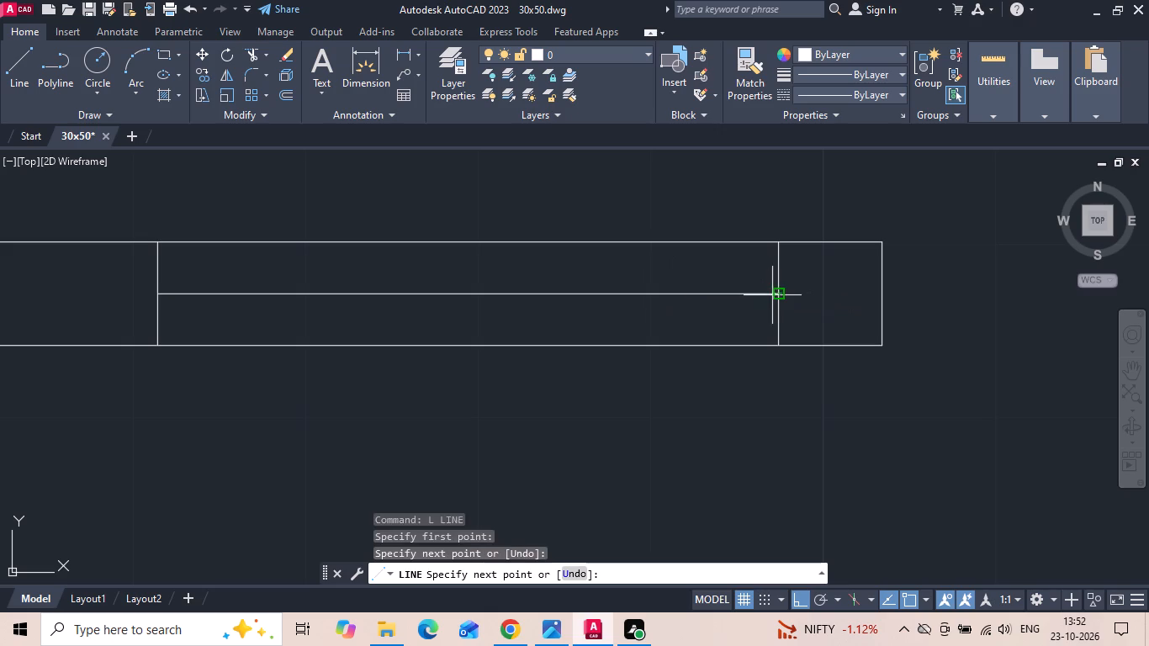
{"action": "key", "text": "Escape"}
Offset the window's centre line 0.5" to both sides and erase the original centre line.
{"action": "type", "text": "o ."}
{"action": "type", "text": "5"}
{"action": "key", "text": "space"}
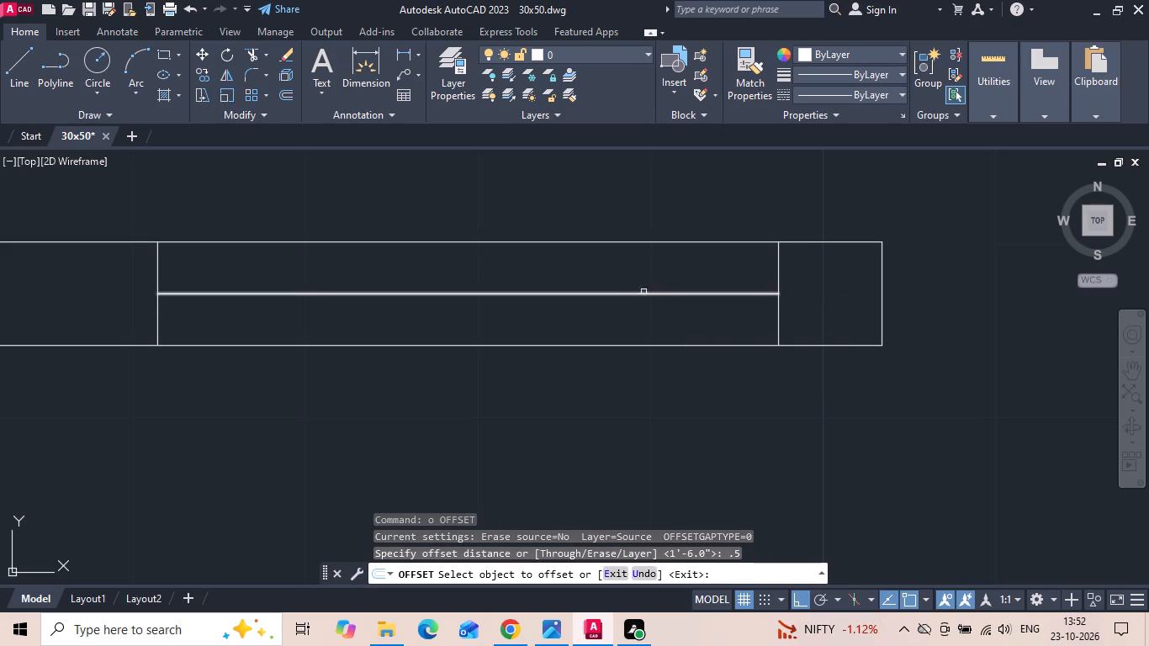
{"action": "left_click", "coordinate": [636, 292]}
{"action": "left_click", "coordinate": [638, 273]}
{"action": "left_click_drag", "start_coordinate": [614, 294], "coordinate": [607, 321]}
{"action": "left_click", "coordinate": [605, 328]}
{"action": "key", "text": "Escape"}
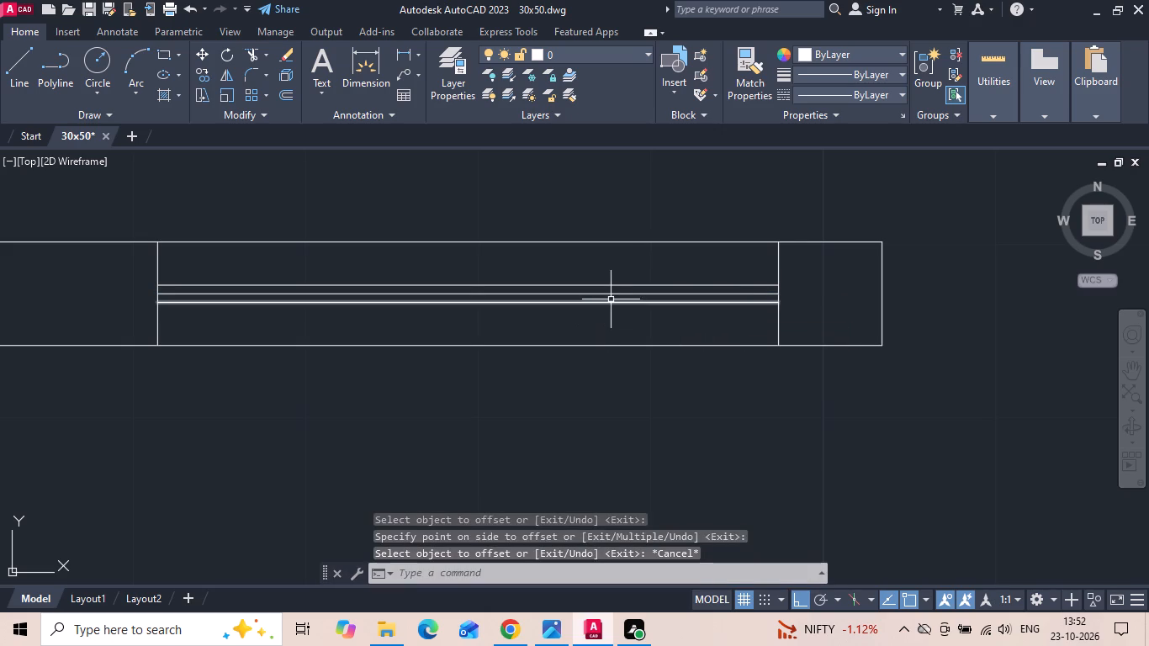
{"action": "left_click", "coordinate": [611, 296]}
{"action": "key", "text": "Delete"}
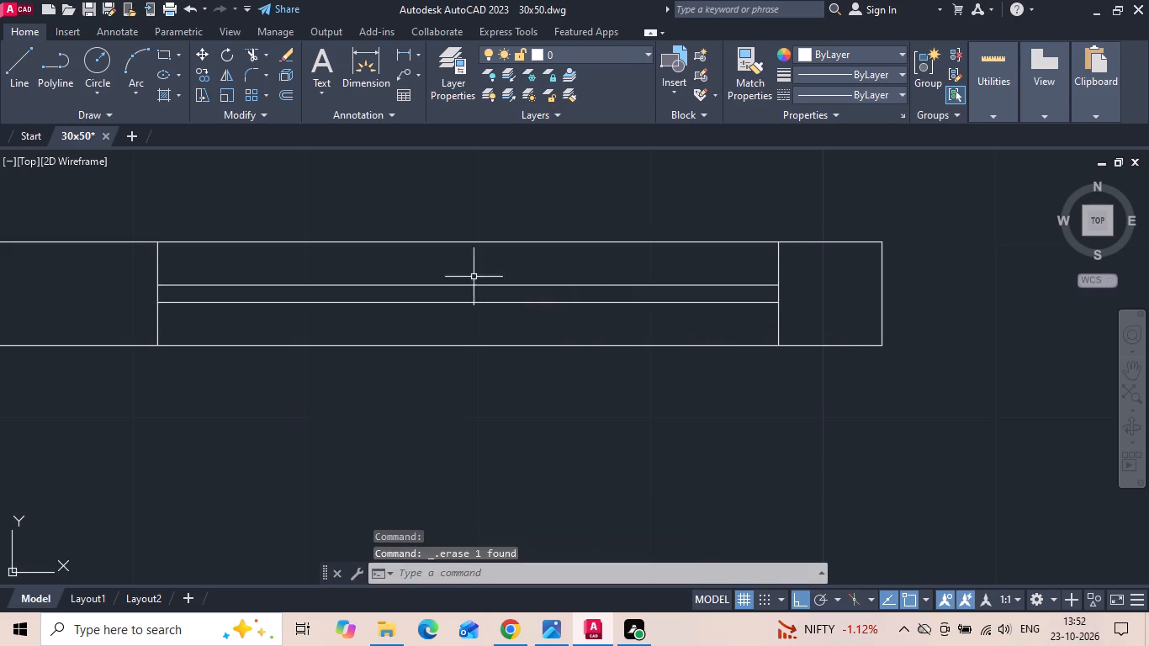
Draw a vertical line across the thickness of the Pooja room's bottom wall at its midpoint.
{"action": "scroll", "coordinate": [469, 275], "scroll_direction": "down", "scroll_amount": 2}
{"action": "scroll", "coordinate": [518, 355], "scroll_direction": "down", "scroll_amount": 2}
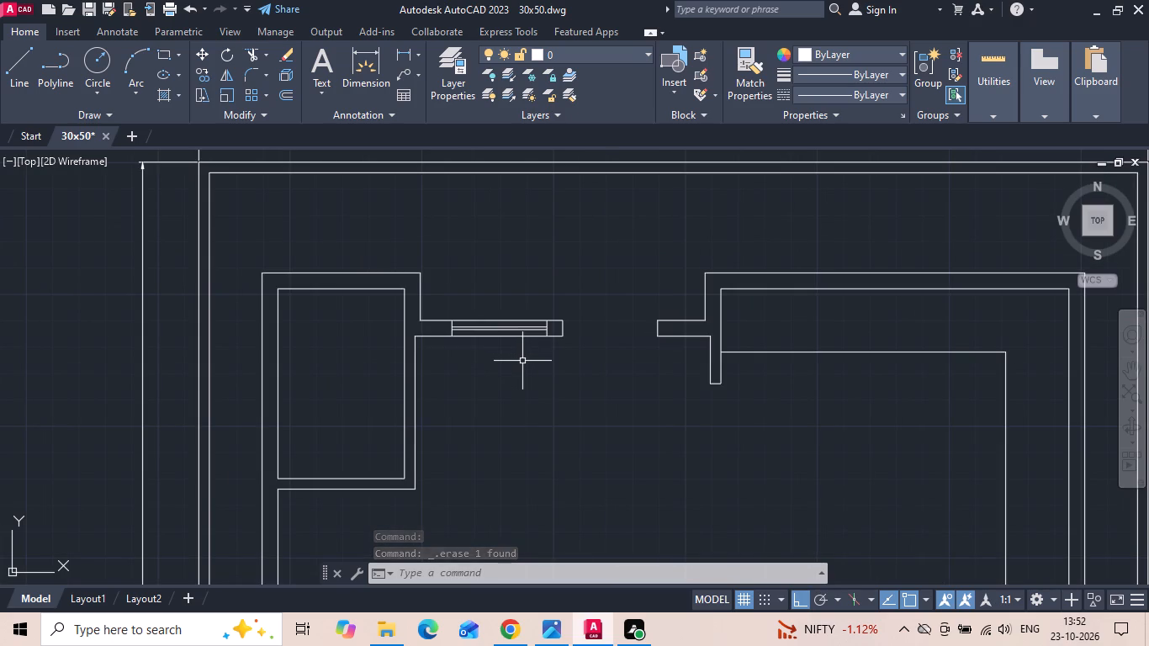
{"action": "middle_click_drag", "start_coordinate": [517, 389], "coordinate": [587, 268]}
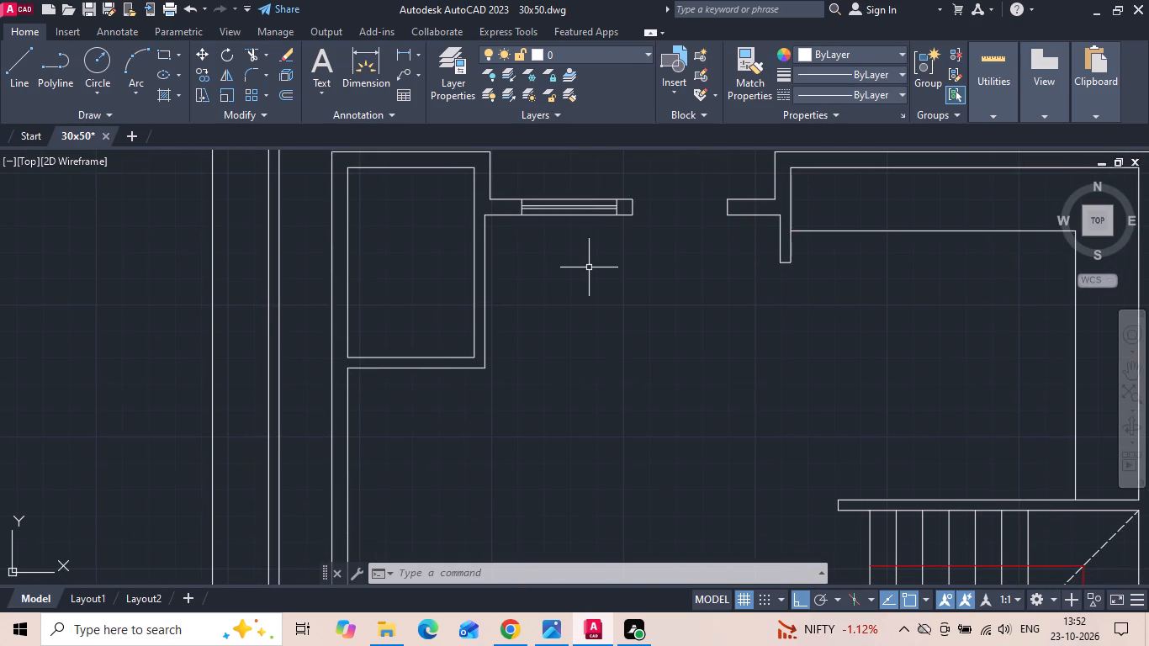
{"action": "scroll", "coordinate": [416, 352], "scroll_direction": "up", "scroll_amount": 1}
{"action": "type", "text": "l"}
{"action": "key", "text": "space"}
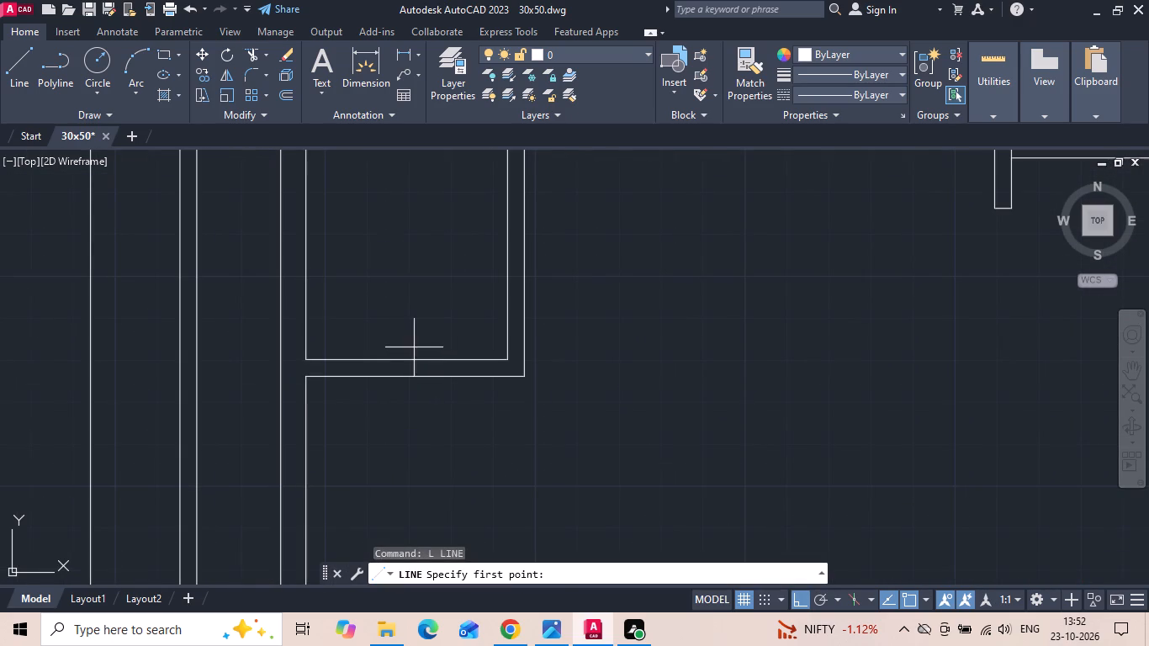
{"action": "left_click", "coordinate": [405, 355]}
{"action": "scroll", "coordinate": [395, 381], "scroll_direction": "up", "scroll_amount": 2}
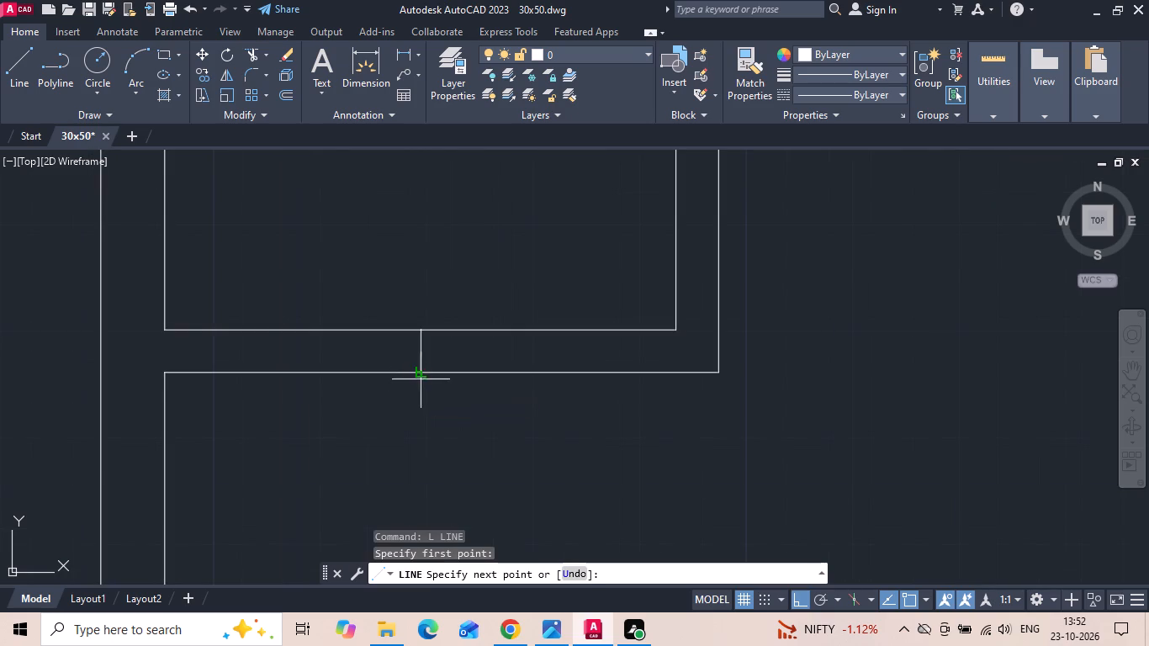
{"action": "left_click", "coordinate": [421, 369]}
{"action": "key", "text": "Escape"}
Copy the midpoint line 1'6" to each side along the Pooja room's bottom wall.
{"action": "left_click_drag", "start_coordinate": [445, 352], "coordinate": [390, 357]}
{"action": "left_click", "coordinate": [371, 357]}
{"action": "right_click", "coordinate": [388, 259]}
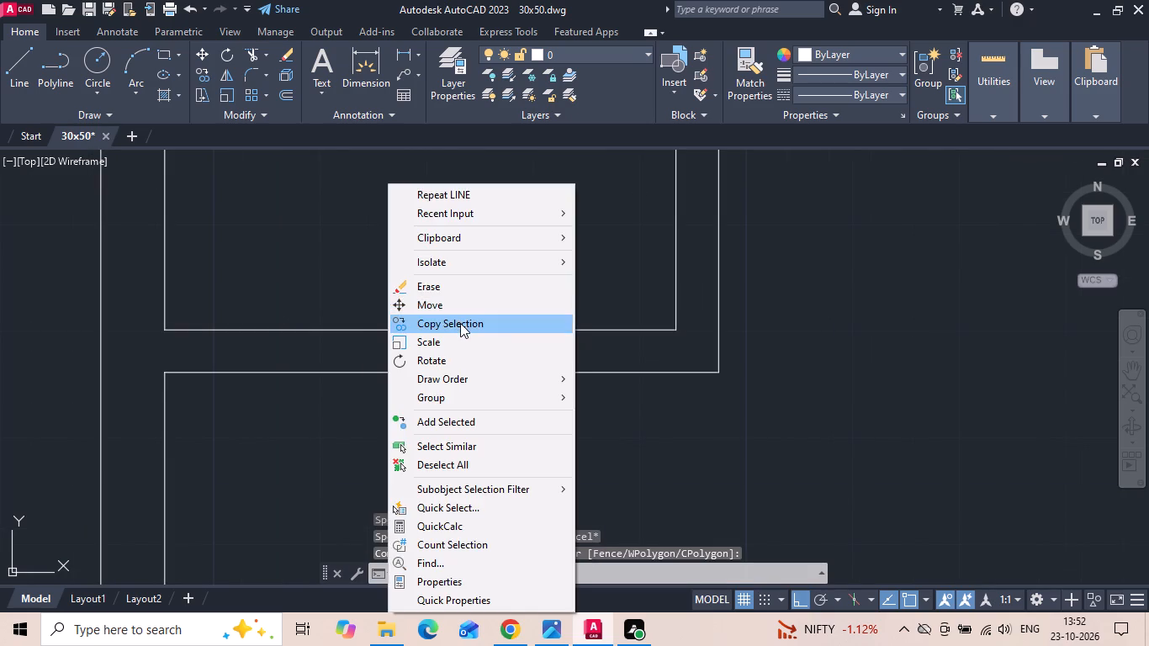
{"action": "left_click", "coordinate": [460, 323]}
{"action": "left_click_drag", "start_coordinate": [534, 257], "coordinate": [526, 259]}
{"action": "type", "text": "1'"}
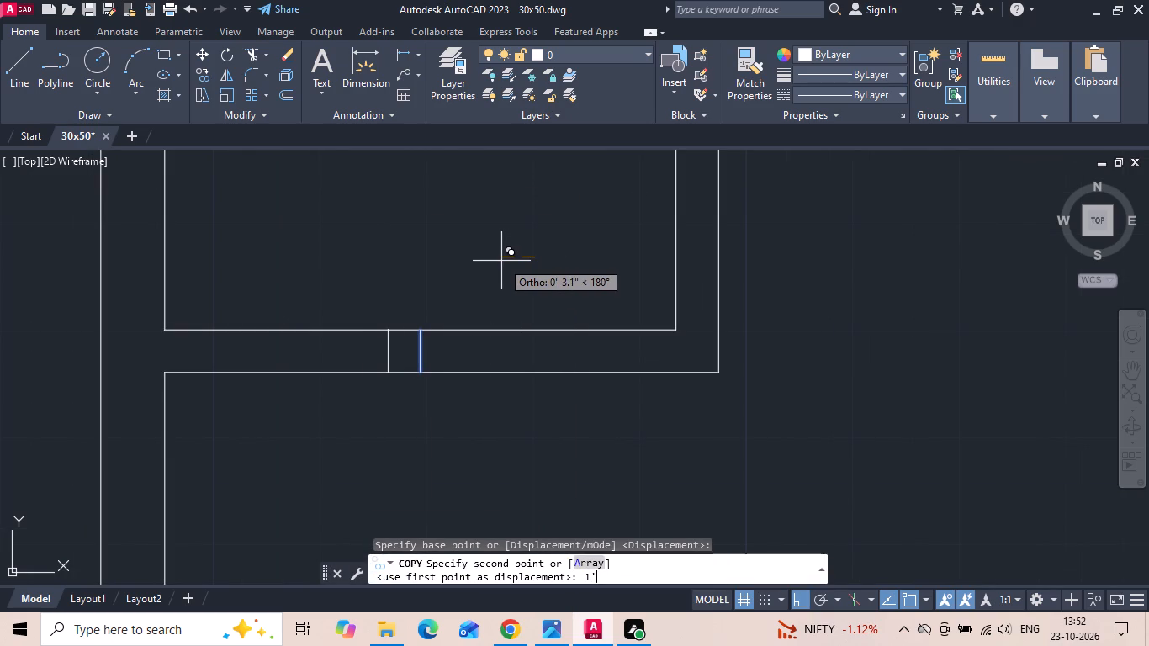
{"action": "type", "text": "6"}
{"action": "key", "text": "space"}
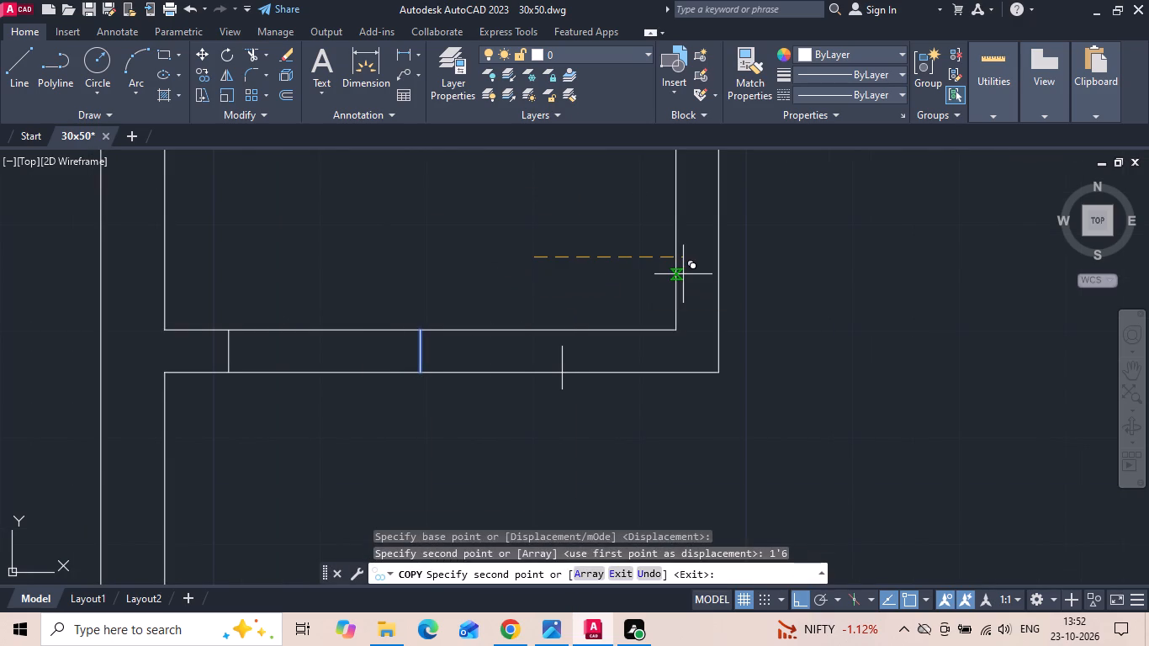
{"action": "type", "text": "1'6"}
{"action": "key", "text": "space"}
{"action": "key", "text": "Escape"}
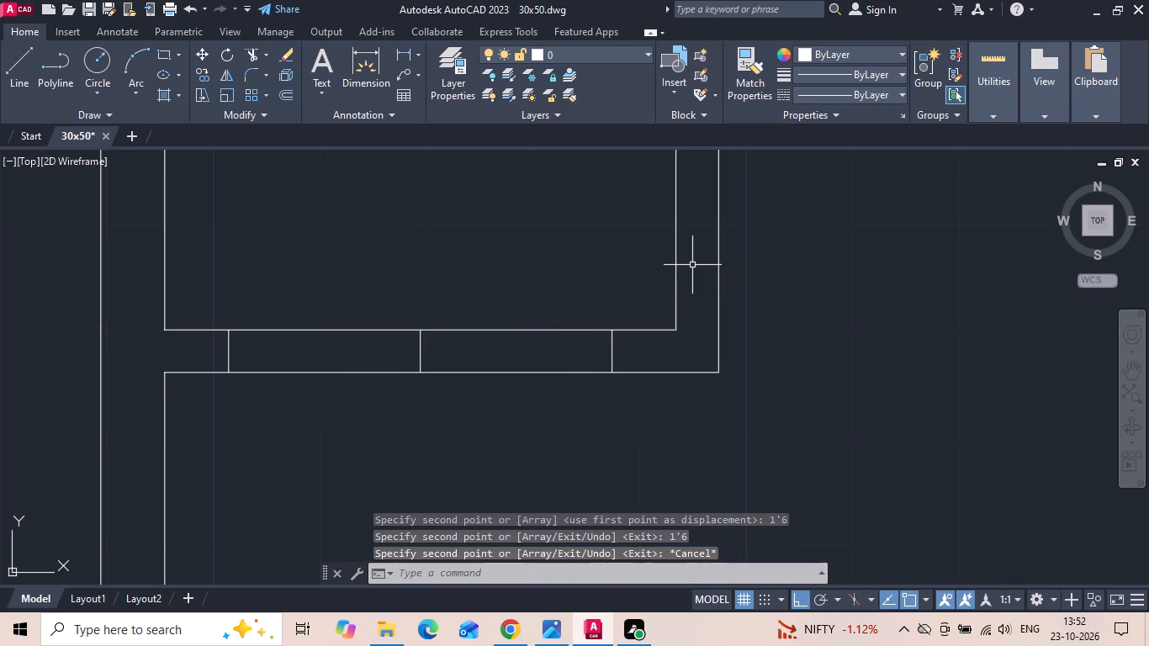
Trim the wall lines and the middle line between the two jamb lines to open the Pooja room's doorway.
{"action": "key", "text": "t"}
{"action": "key", "text": "r"}
{"action": "key", "text": "space"}
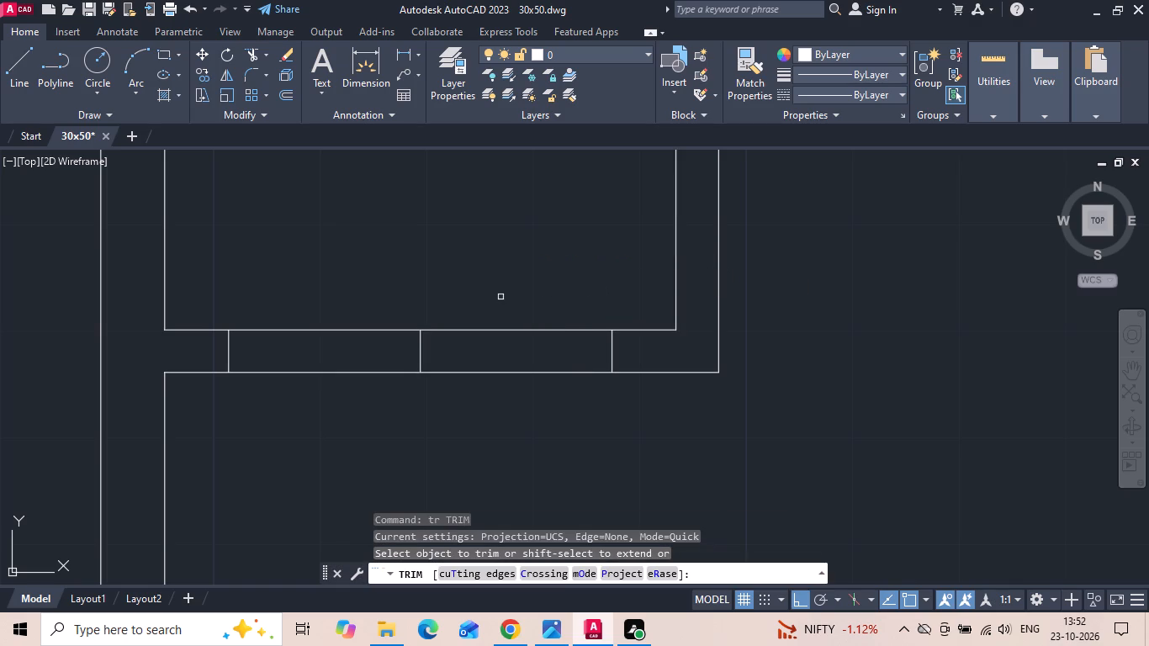
{"action": "key", "text": "space"}
{"action": "left_click_drag", "start_coordinate": [498, 298], "coordinate": [438, 352]}
{"action": "scroll", "coordinate": [430, 374], "scroll_direction": "down", "scroll_amount": 2}
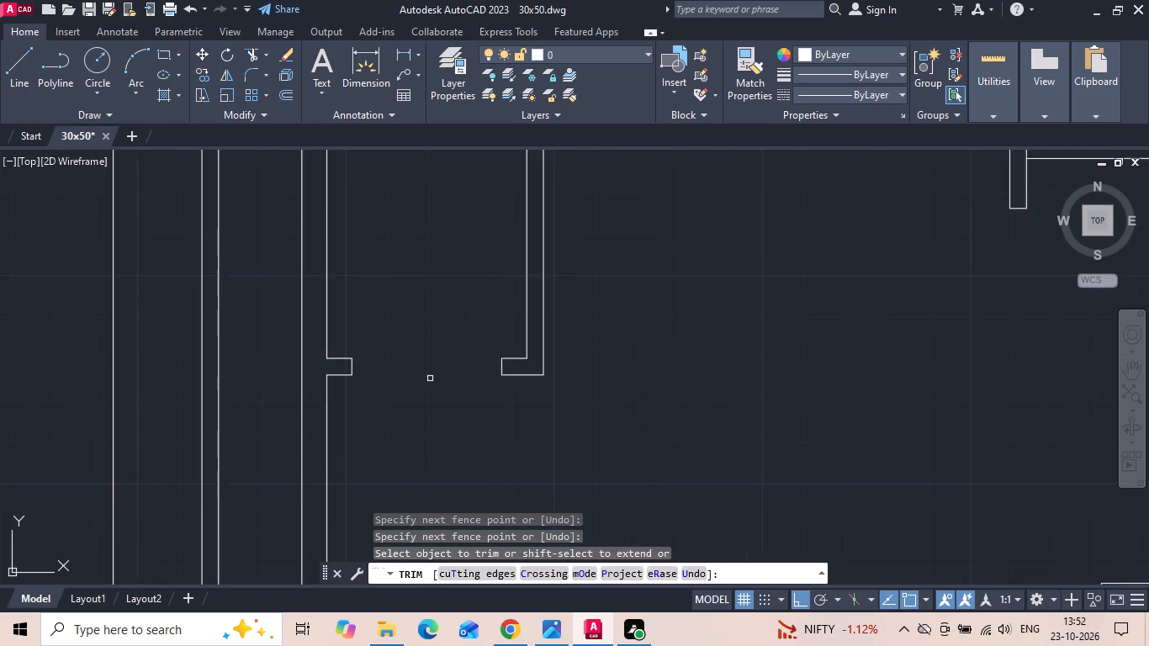
{"action": "scroll", "coordinate": [430, 386], "scroll_direction": "down", "scroll_amount": 2}
{"action": "key", "text": "Escape"}
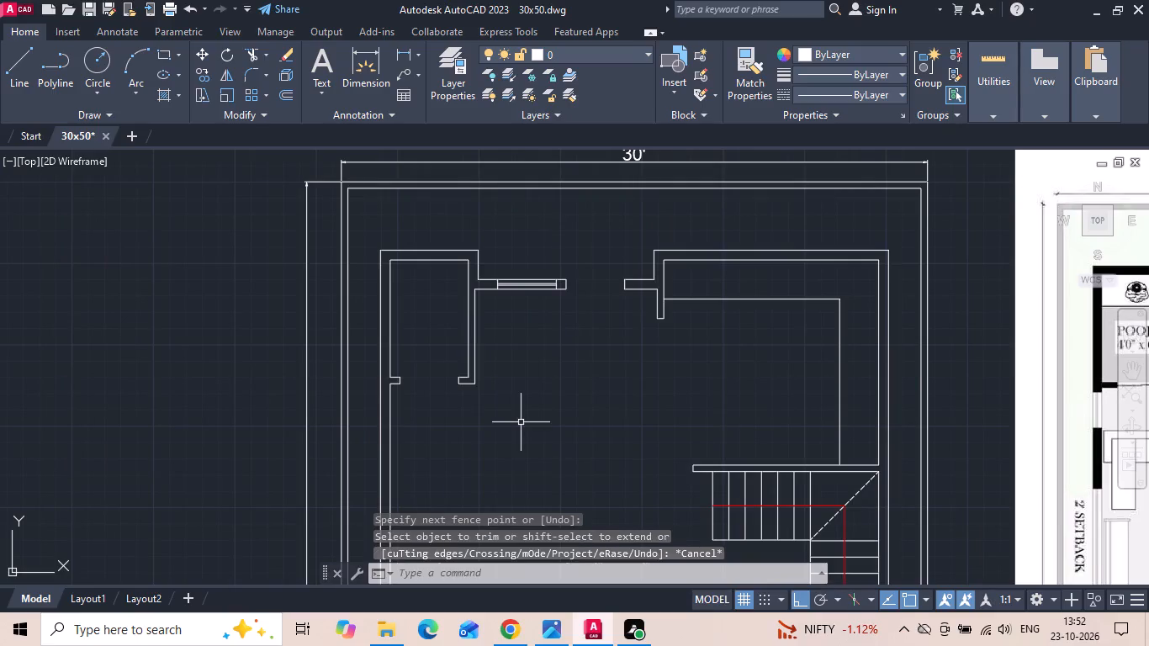
Copy the kitchen's inner left wall line 2' to the right.
{"action": "middle_click_drag", "start_coordinate": [393, 373], "coordinate": [374, 369]}
{"action": "scroll", "coordinate": [367, 366], "scroll_direction": "down", "scroll_amount": 1}
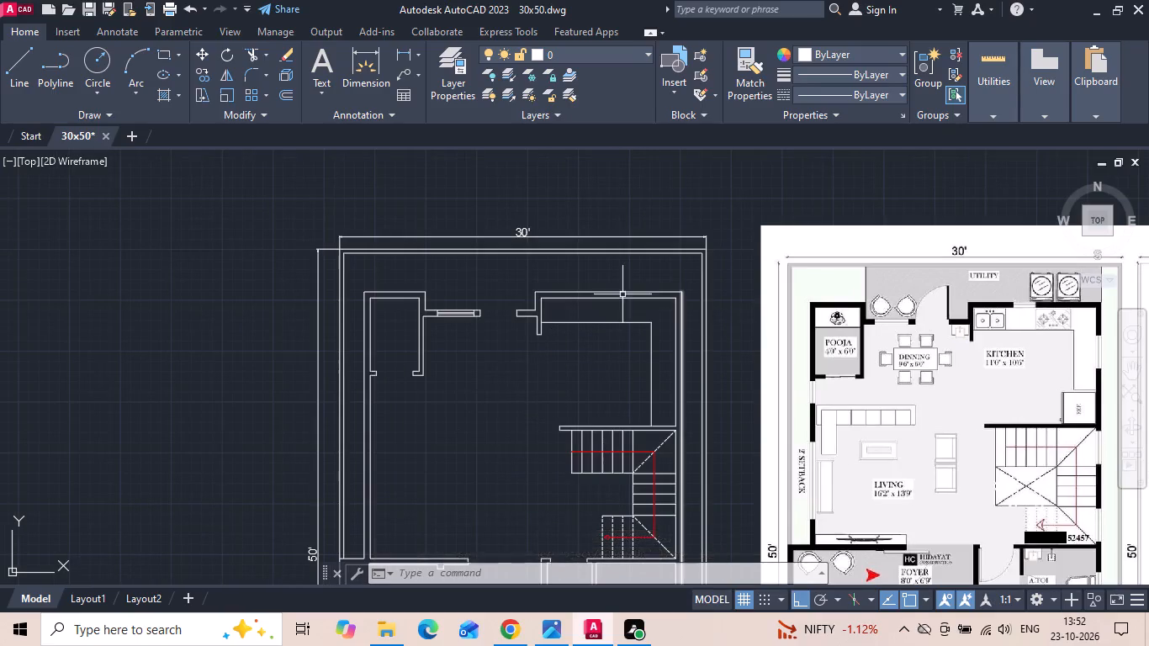
{"action": "scroll", "coordinate": [622, 294], "scroll_direction": "up", "scroll_amount": 2}
{"action": "scroll", "coordinate": [423, 335], "scroll_direction": "up", "scroll_amount": 1}
{"action": "left_click", "coordinate": [421, 329]}
{"action": "left_click", "coordinate": [391, 310]}
{"action": "right_click", "coordinate": [392, 310]}
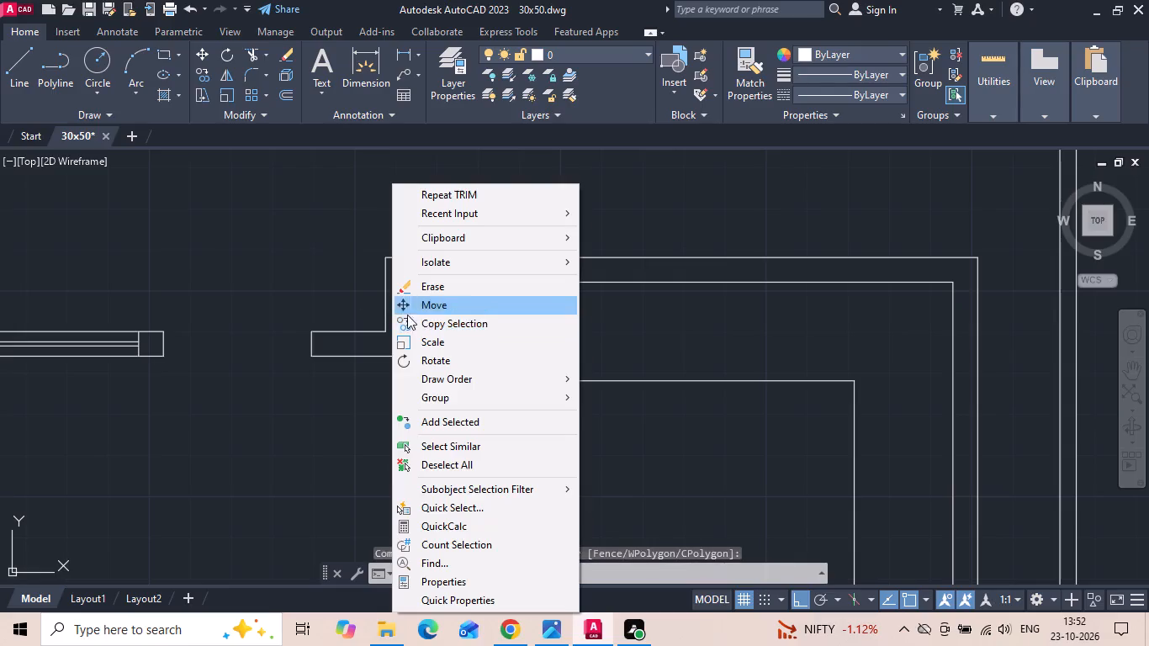
{"action": "left_click_drag", "start_coordinate": [421, 315], "coordinate": [427, 323]}
{"action": "left_click_drag", "start_coordinate": [536, 336], "coordinate": [606, 336]}
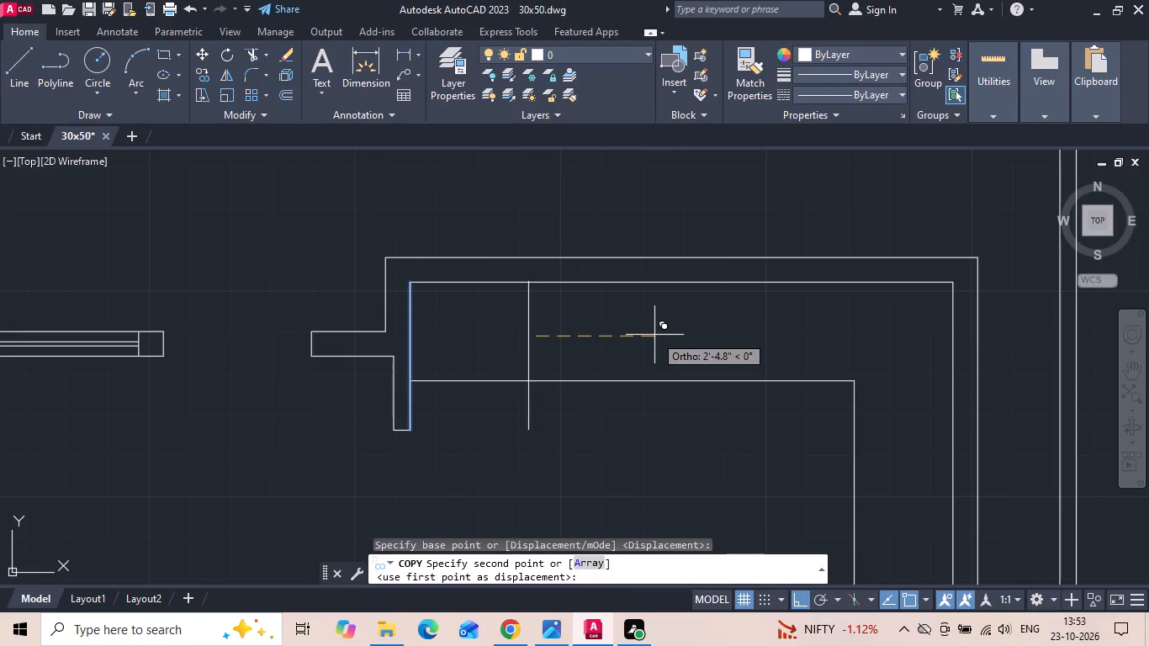
{"action": "type", "text": "2'"}
{"action": "key", "text": "space"}
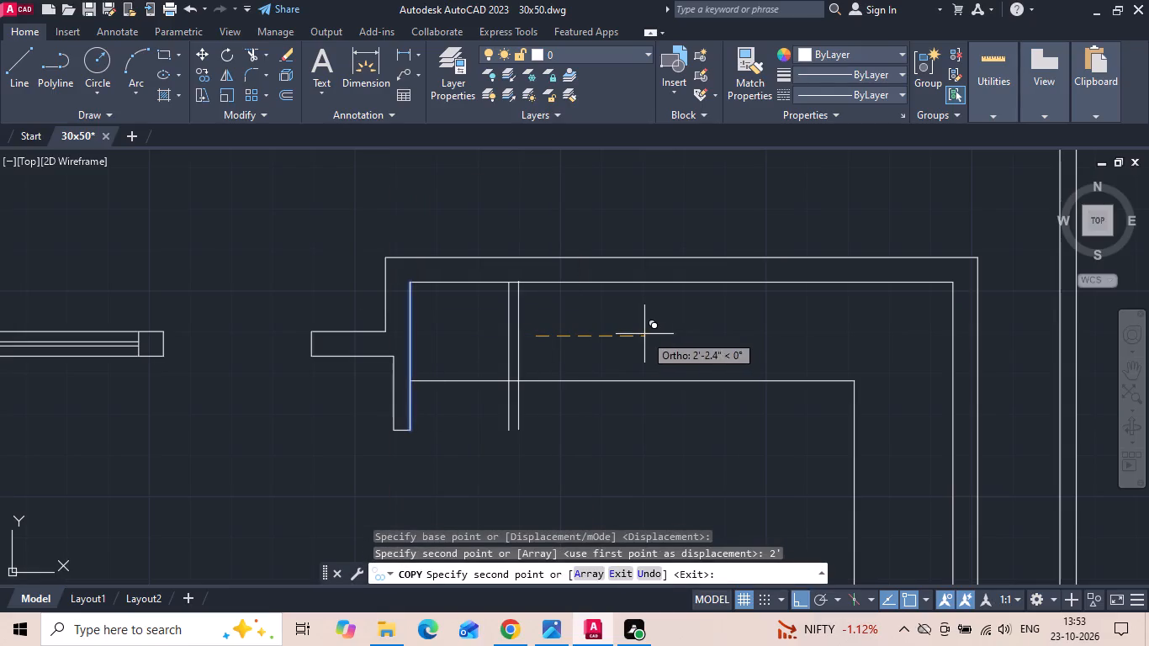
{"action": "key", "text": "Escape"}
Measure the width of the kitchen's top-wall window on the reference plan using a linear dimension.
{"action": "scroll", "coordinate": [381, 310], "scroll_direction": "down", "scroll_amount": 3}
{"action": "left_click_drag", "start_coordinate": [400, 52], "coordinate": [400, 68]}
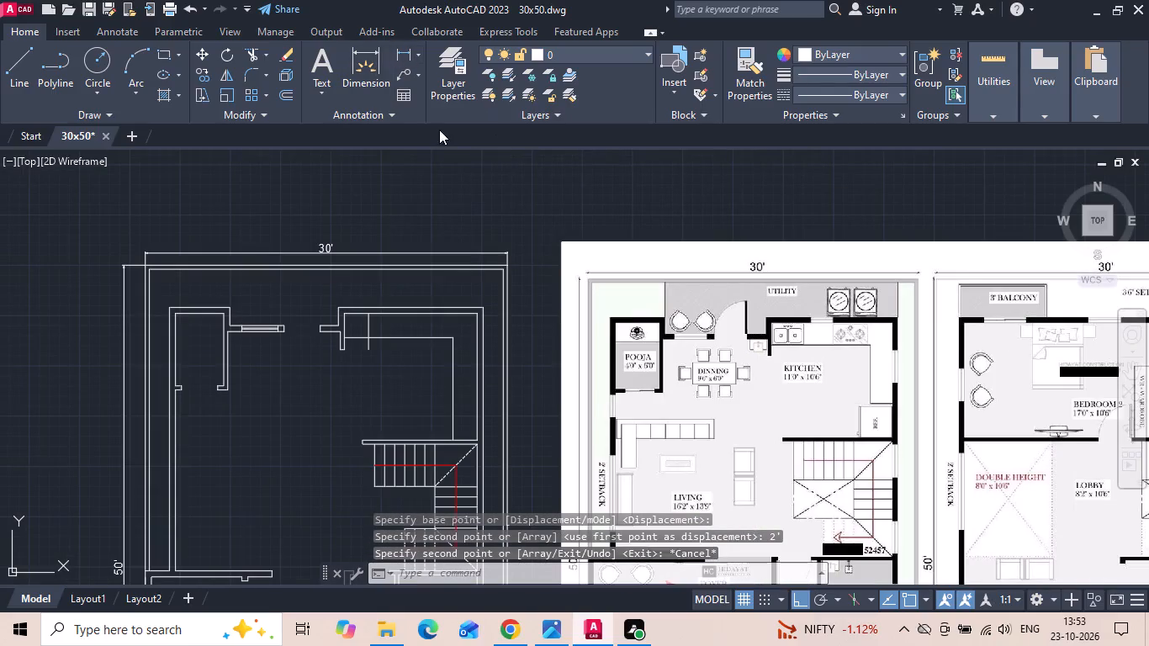
{"action": "scroll", "coordinate": [829, 335], "scroll_direction": "up", "scroll_amount": 3}
{"action": "scroll", "coordinate": [752, 308], "scroll_direction": "up", "scroll_amount": 1}
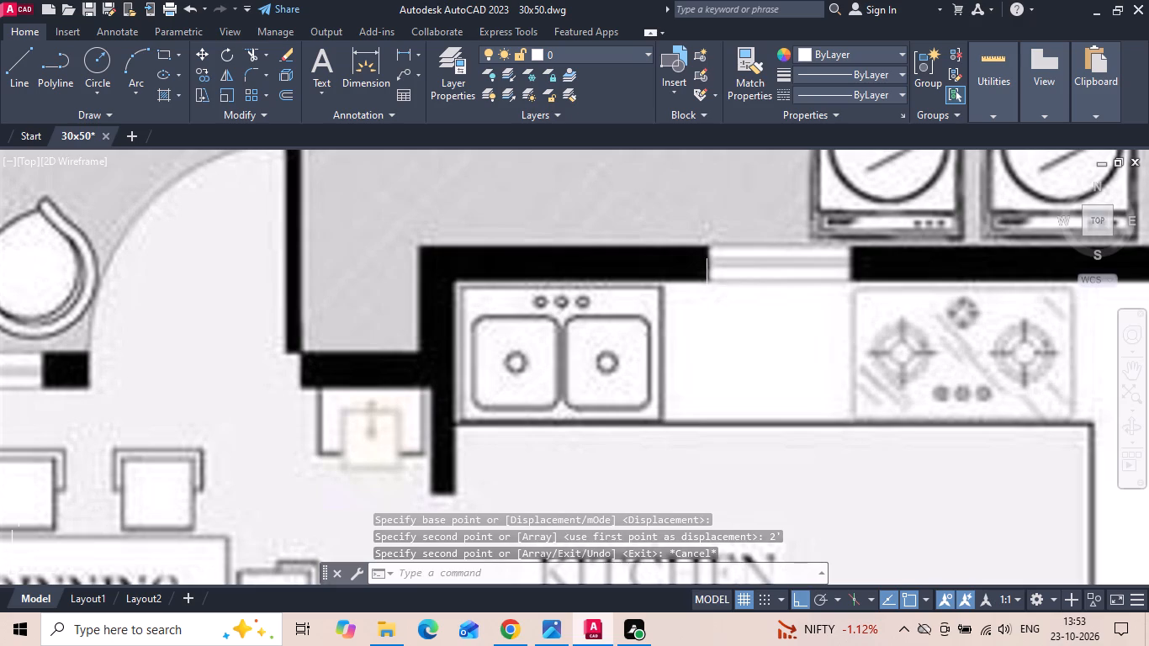
{"action": "left_click", "coordinate": [710, 283]}
{"action": "key", "text": "Escape"}
{"action": "key", "text": "d"}
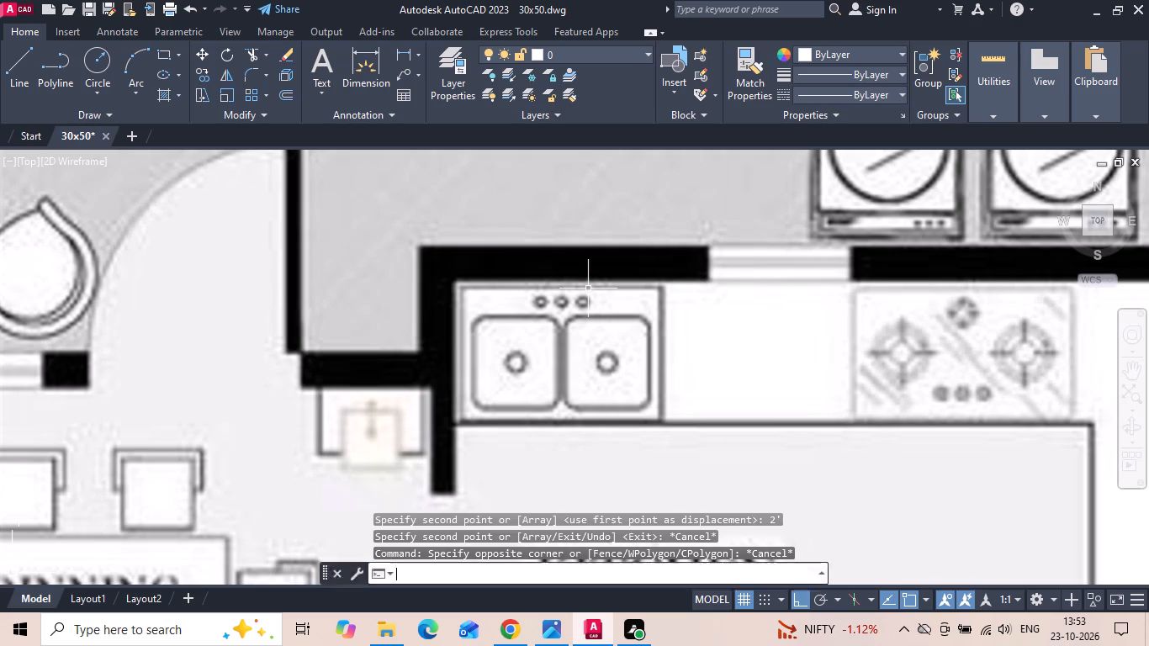
{"action": "type", "text": "li"}
{"action": "key", "text": "space"}
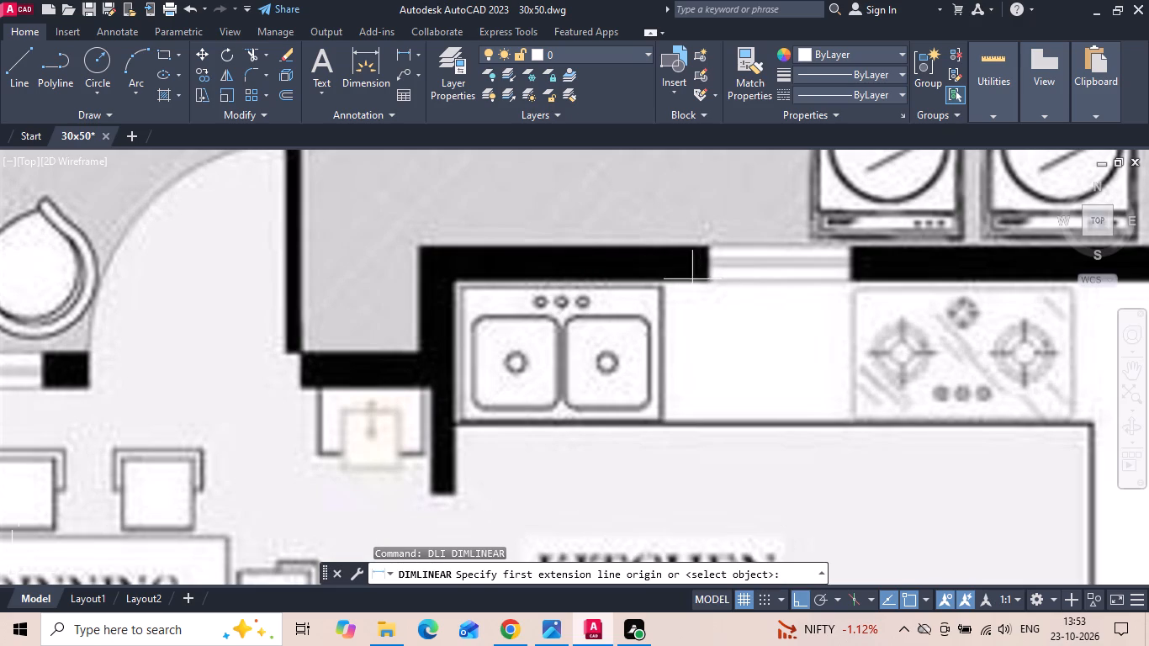
{"action": "left_click", "coordinate": [710, 280]}
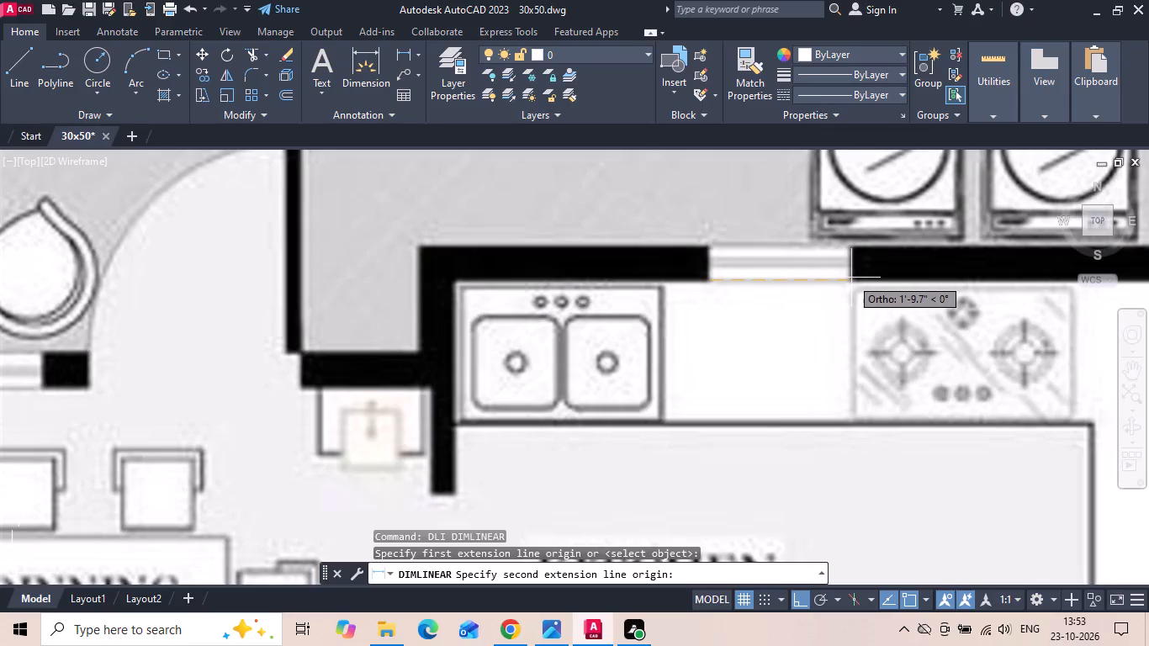
{"action": "key", "text": "Escape"}
{"action": "scroll", "coordinate": [852, 277], "scroll_direction": "down", "scroll_amount": 3}
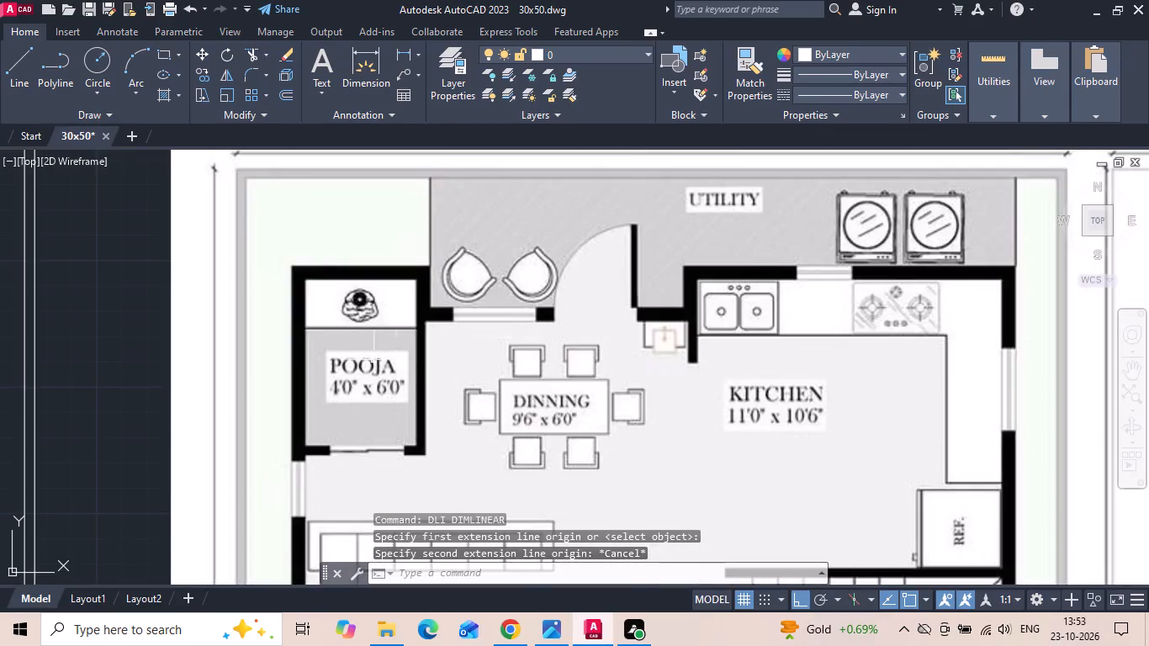
Move the copied vertical line in the kitchen 1'6" further to the right.
{"action": "scroll", "coordinate": [670, 338], "scroll_direction": "down", "scroll_amount": 2}
{"action": "scroll", "coordinate": [273, 319], "scroll_direction": "up", "scroll_amount": 3}
{"action": "left_click_drag", "start_coordinate": [397, 294], "coordinate": [373, 310]}
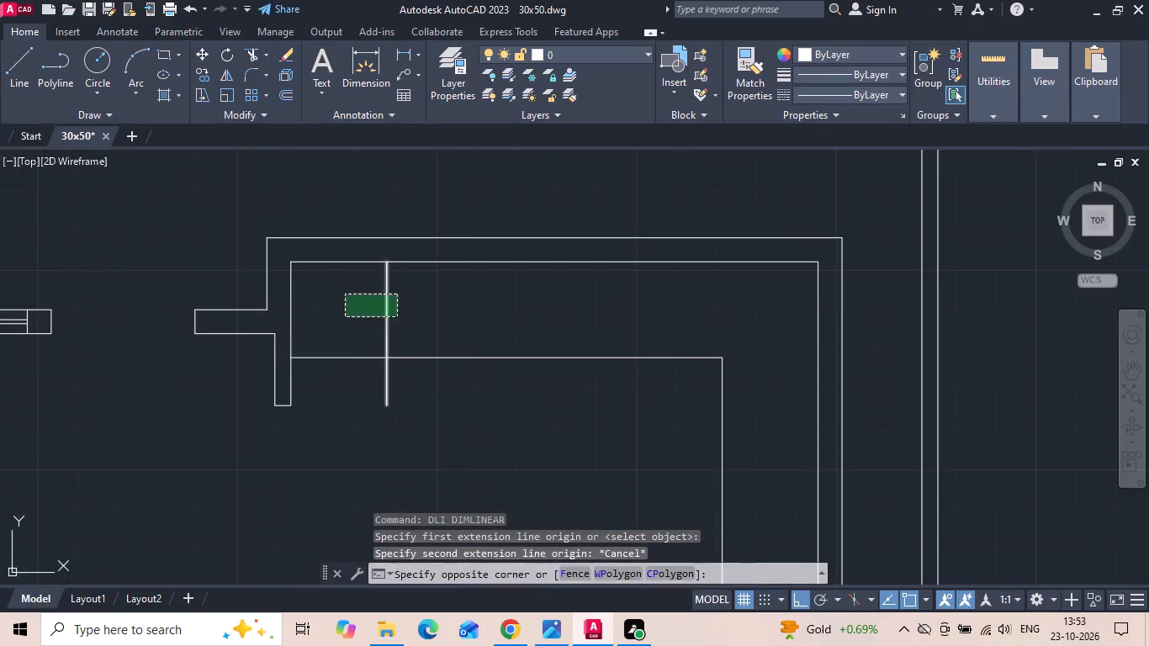
{"action": "left_click", "coordinate": [345, 317]}
{"action": "right_click", "coordinate": [352, 314]}
{"action": "left_click", "coordinate": [409, 308]}
{"action": "left_click_drag", "start_coordinate": [505, 316], "coordinate": [522, 317]}
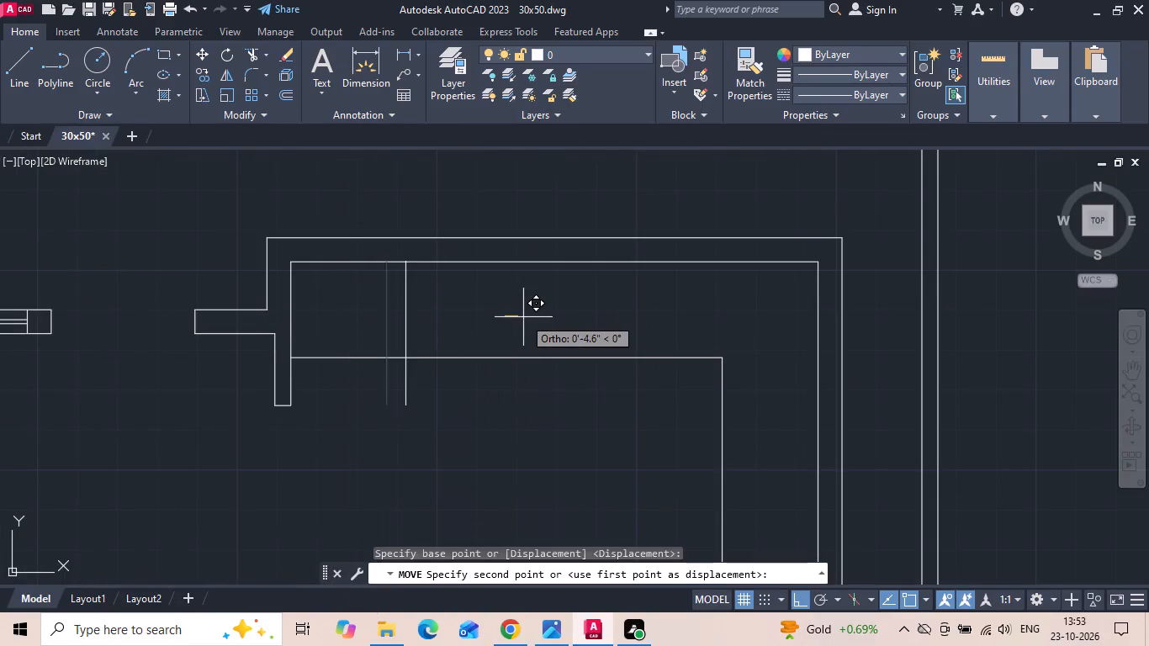
{"action": "key", "text": "1"}
{"action": "type", "text": "'6"}
{"action": "key", "text": "space"}
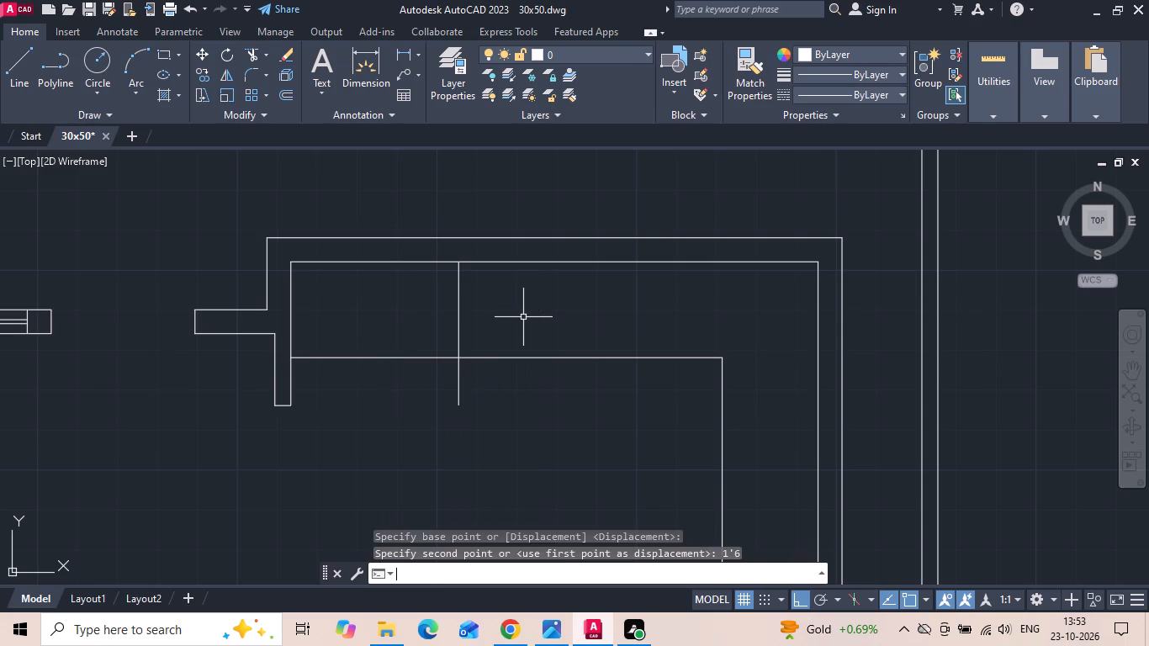
Copy the vertical line in the kitchen 2' to the right to mark the top-wall window's other side.
{"action": "left_click_drag", "start_coordinate": [522, 317], "coordinate": [442, 320]}
{"action": "left_click", "coordinate": [424, 316]}
{"action": "right_click", "coordinate": [423, 315]}
{"action": "left_click", "coordinate": [502, 321]}
{"action": "left_click_drag", "start_coordinate": [587, 315], "coordinate": [619, 320]}
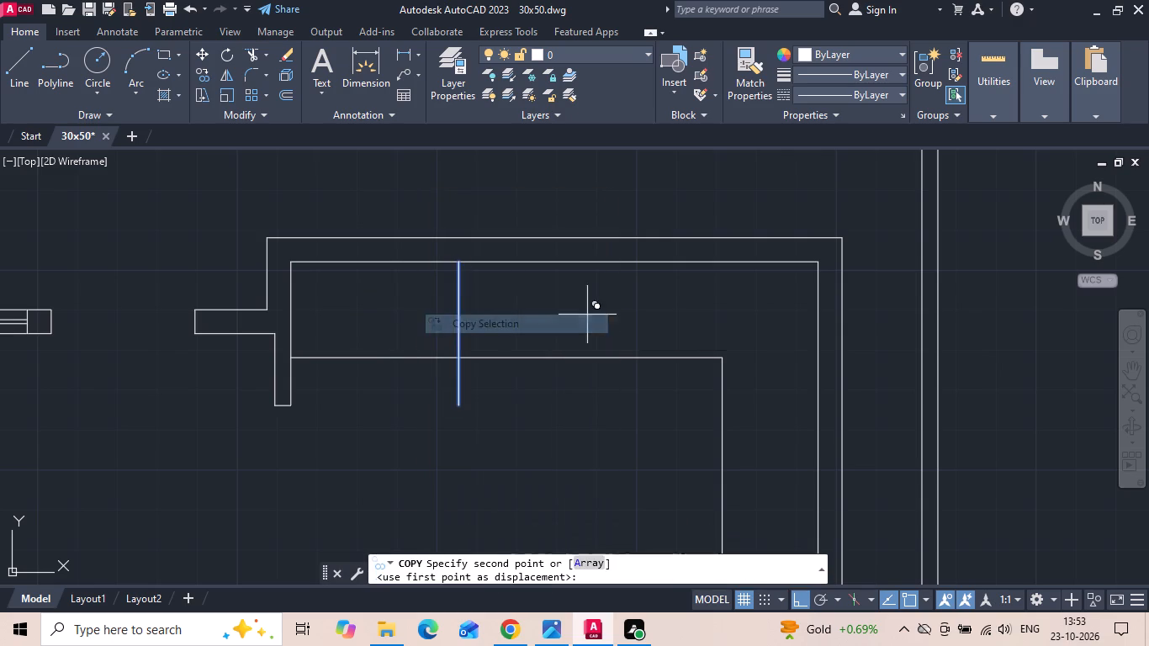
{"action": "left_click_drag", "start_coordinate": [619, 320], "coordinate": [674, 320]}
{"action": "type", "text": "2'"}
{"action": "key", "text": "Return"}
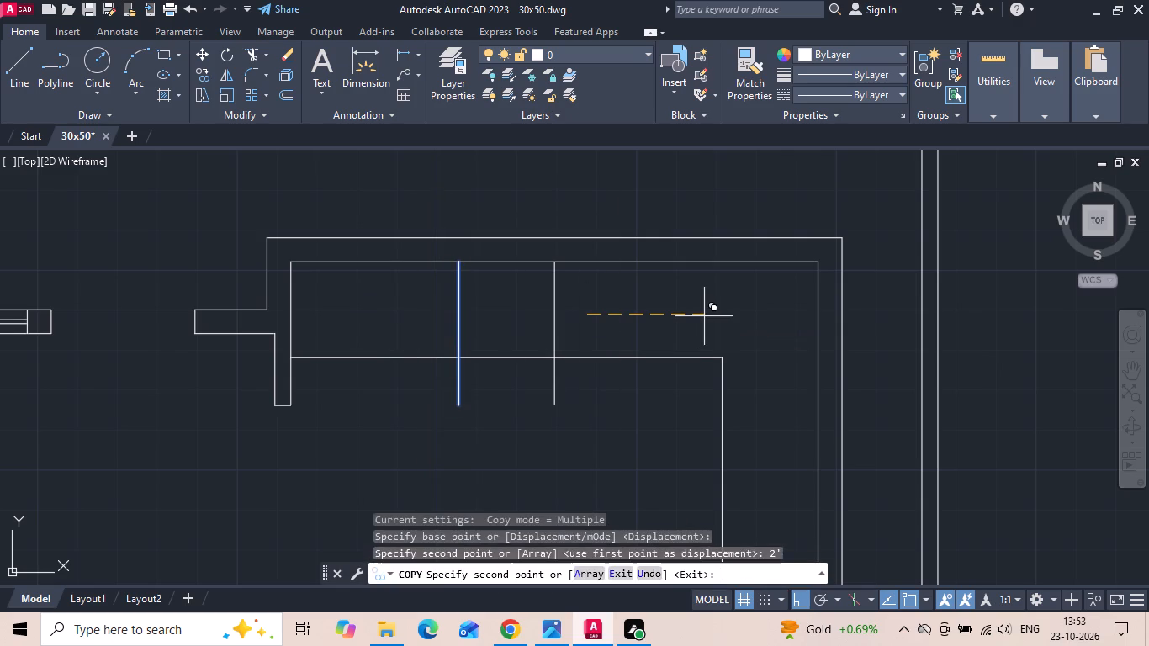
{"action": "key", "text": "Escape"}
Extend both vertical window lines up to the outer line of the kitchen's top wall.
{"action": "type", "text": "ex"}
{"action": "key", "text": "space"}
{"action": "left_click_drag", "start_coordinate": [633, 317], "coordinate": [416, 314]}
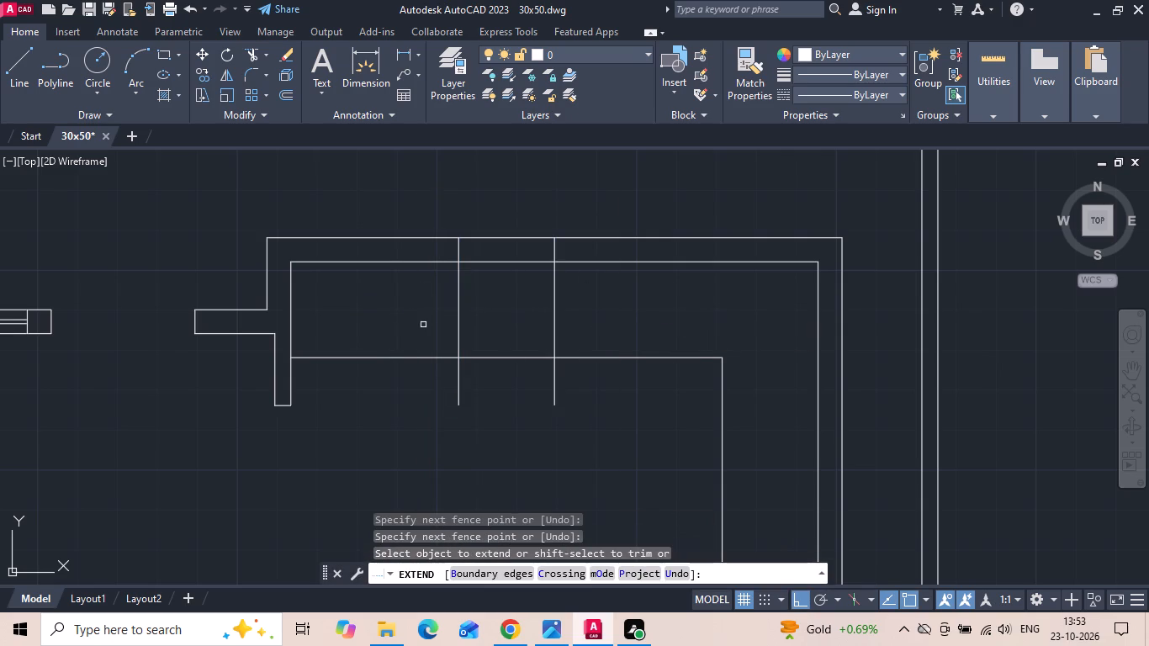
{"action": "type", "text": "tr"}
{"action": "key", "text": "space"}
{"action": "left_click_drag", "start_coordinate": [423, 315], "coordinate": [623, 289]}
{"action": "key", "text": "Escape"}
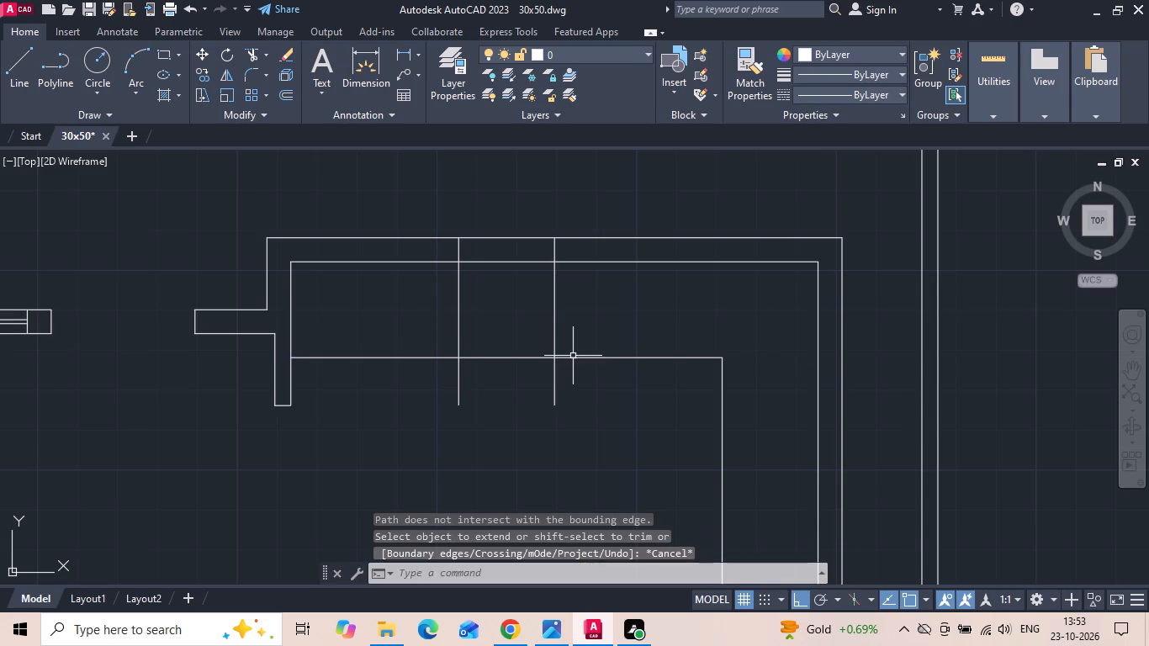
Trim both vertical lines below the kitchen's top wall so only the window jambs remain within the wall.
{"action": "key", "text": "t"}
{"action": "key", "text": "r"}
{"action": "key", "text": "space"}
{"action": "left_click_drag", "start_coordinate": [574, 311], "coordinate": [364, 322]}
{"action": "left_click_drag", "start_coordinate": [456, 375], "coordinate": [589, 368]}
{"action": "scroll", "coordinate": [652, 363], "scroll_direction": "down", "scroll_amount": 1}
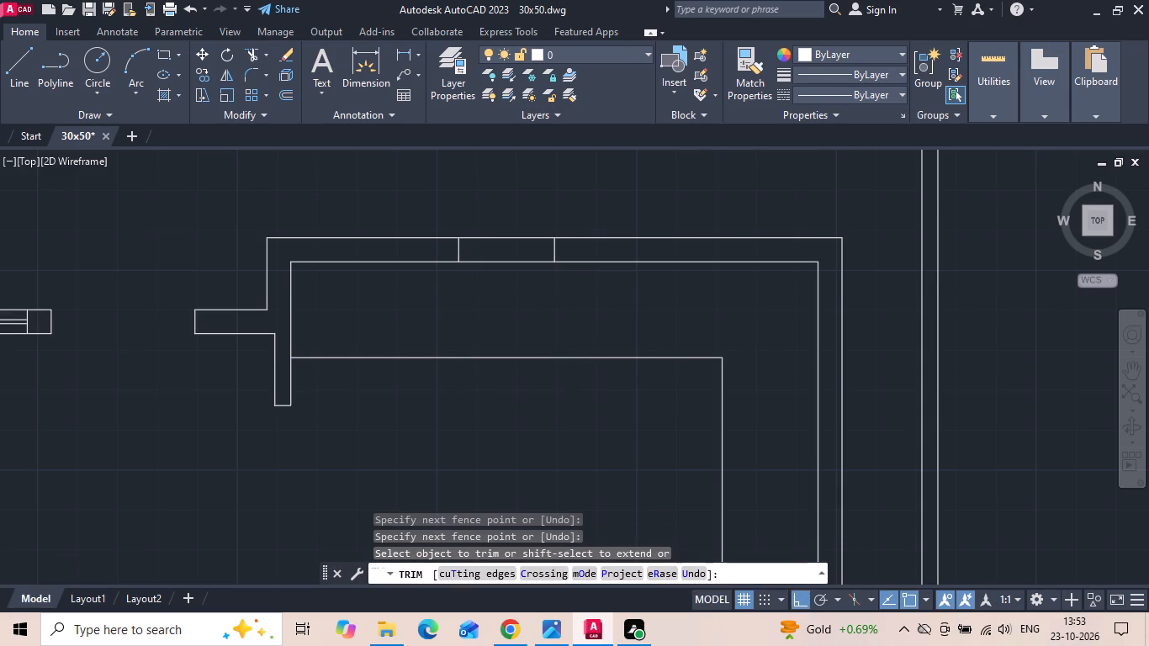
{"action": "key", "text": "Escape"}
Copy the two glazing lines of the dining window into the kitchen's top-wall window, aligned to its right jamb.
{"action": "scroll", "coordinate": [245, 357], "scroll_direction": "up", "scroll_amount": 3}
{"action": "left_click", "coordinate": [240, 311]}
{"action": "left_click", "coordinate": [227, 279]}
{"action": "right_click", "coordinate": [227, 279]}
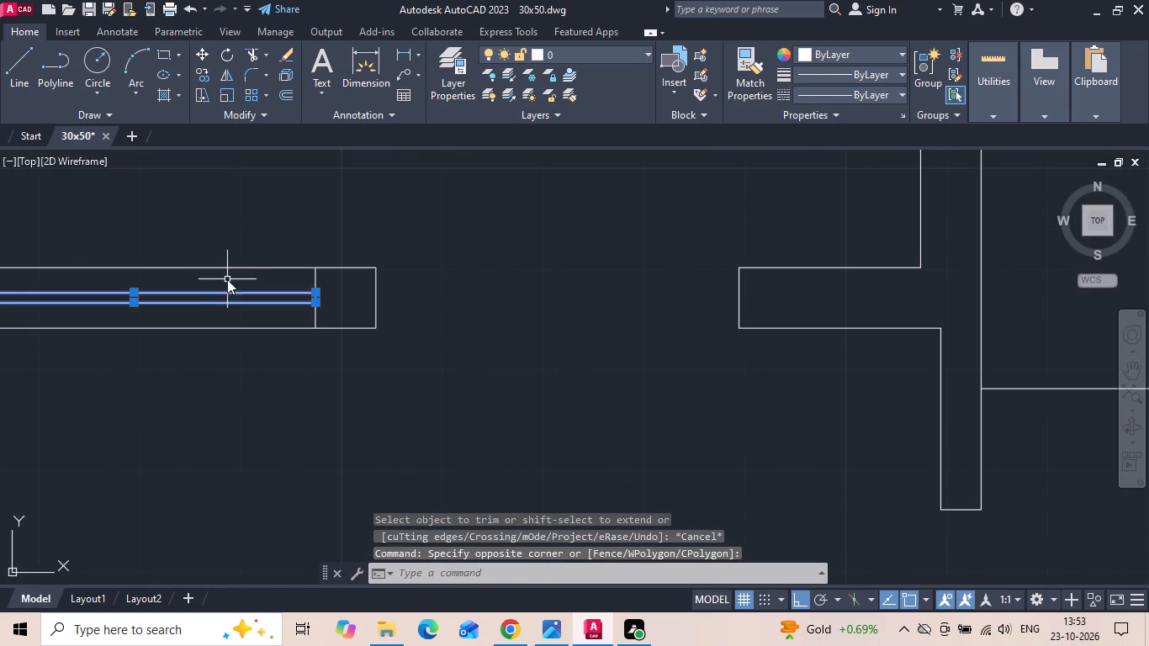
{"action": "left_click", "coordinate": [296, 342]}
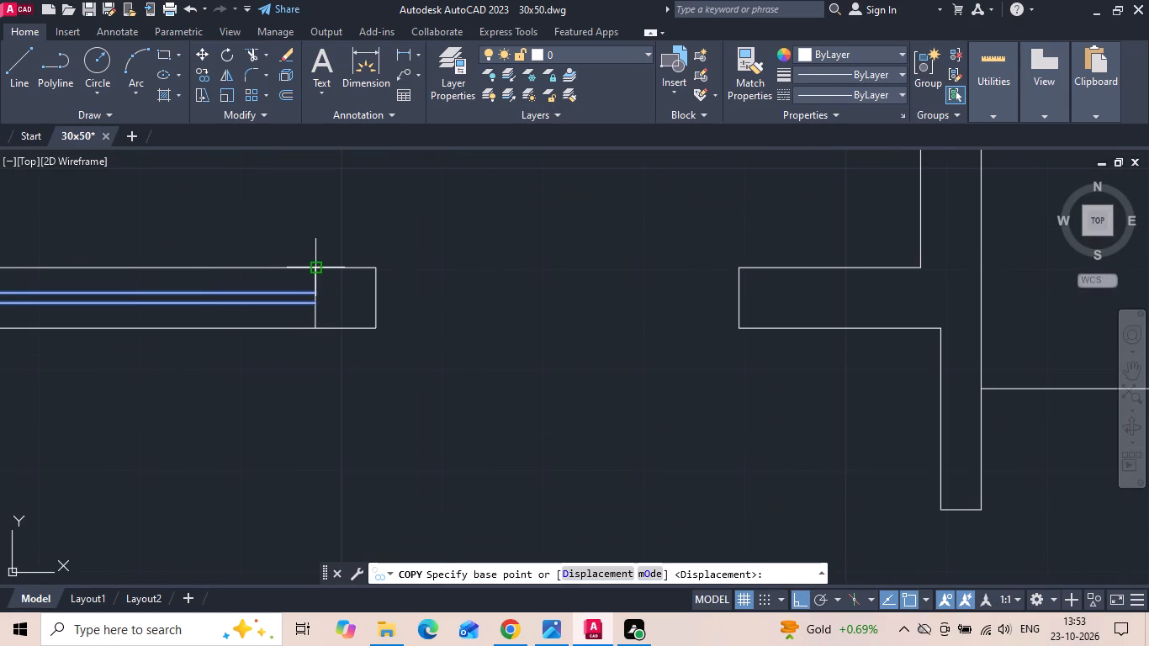
{"action": "left_click", "coordinate": [316, 267]}
{"action": "scroll", "coordinate": [247, 377], "scroll_direction": "down", "scroll_amount": 2}
{"action": "scroll", "coordinate": [771, 246], "scroll_direction": "up", "scroll_amount": 1}
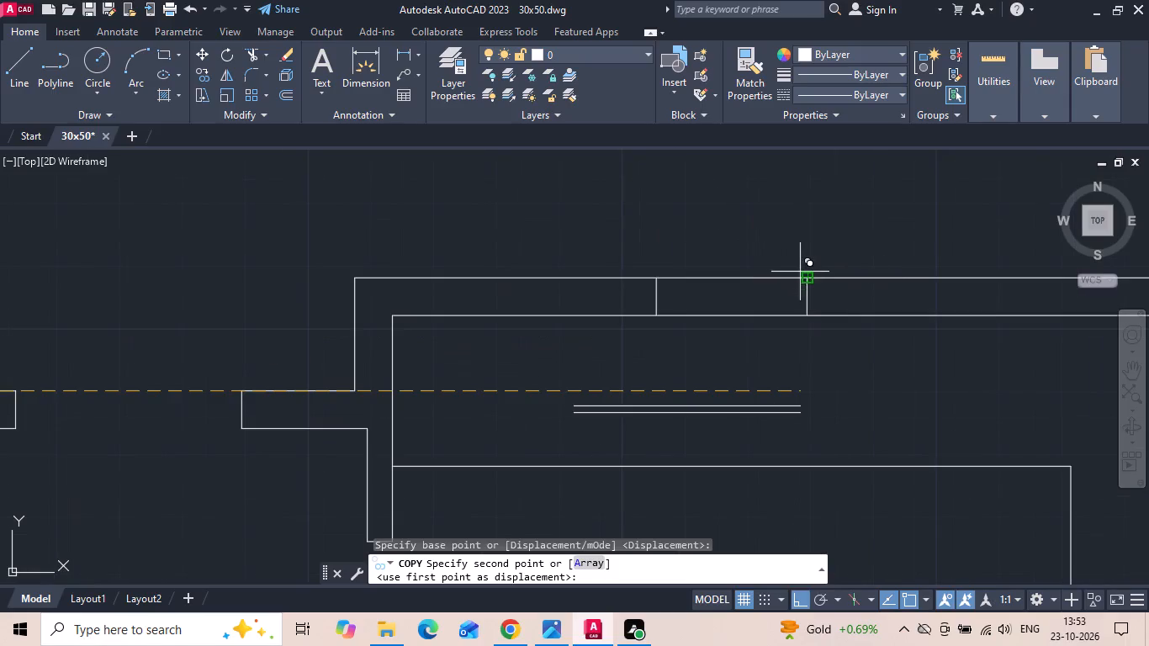
{"action": "left_click", "coordinate": [805, 277]}
{"action": "scroll", "coordinate": [778, 320], "scroll_direction": "up", "scroll_amount": 1}
{"action": "key", "text": "Escape"}
Trim the two copied glazing lines where they extend past the left jamb of the kitchen's top-wall window.
{"action": "key", "text": "t"}
{"action": "key", "text": "r"}
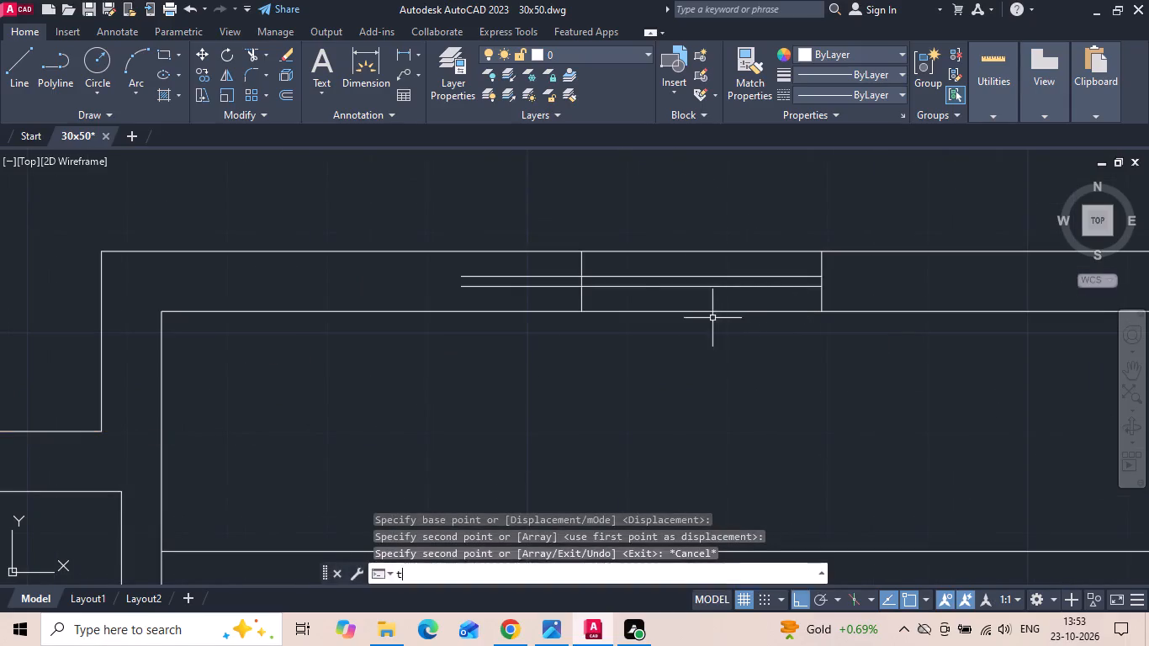
{"action": "key", "text": "space"}
{"action": "left_click_drag", "start_coordinate": [516, 298], "coordinate": [516, 277]}
{"action": "left_click", "coordinate": [516, 274]}
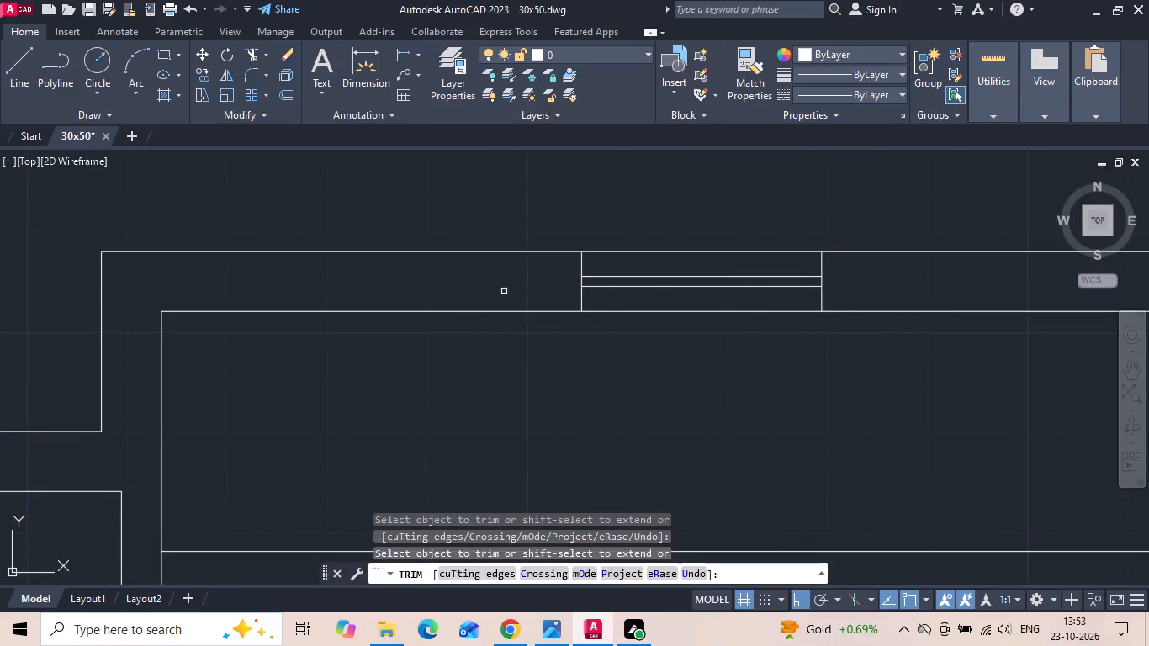
{"action": "scroll", "coordinate": [455, 353], "scroll_direction": "down", "scroll_amount": 5}
{"action": "middle_click_drag", "start_coordinate": [463, 377], "coordinate": [452, 339]}
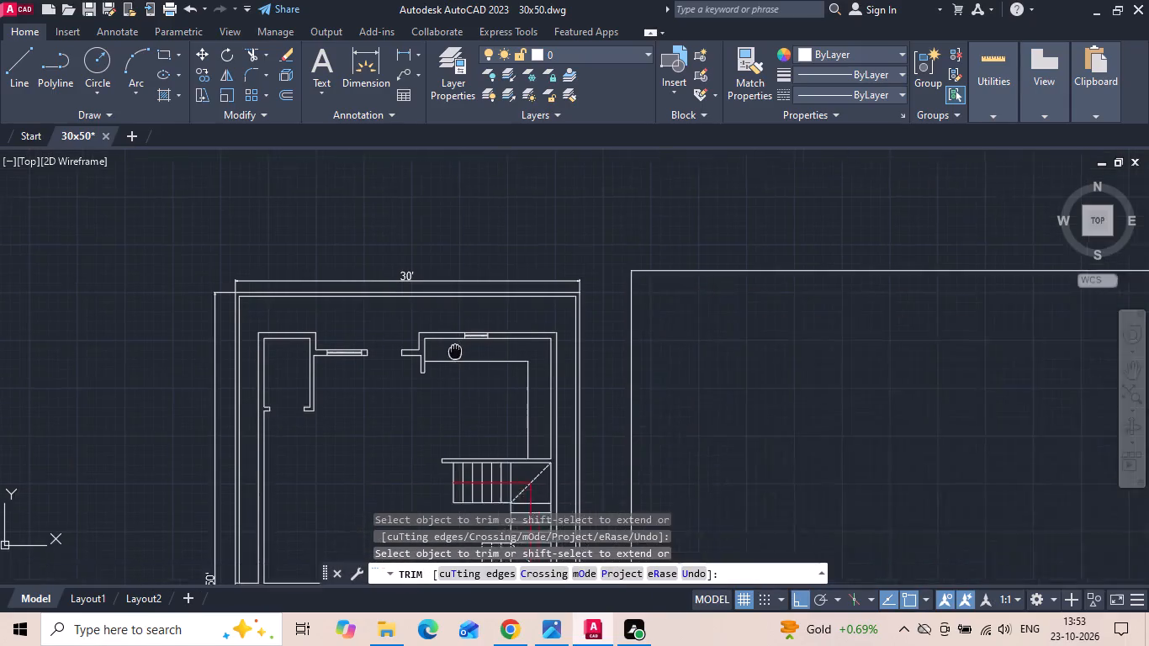
{"action": "middle_click_drag", "start_coordinate": [452, 339], "coordinate": [445, 317]}
{"action": "key", "text": "Escape"}
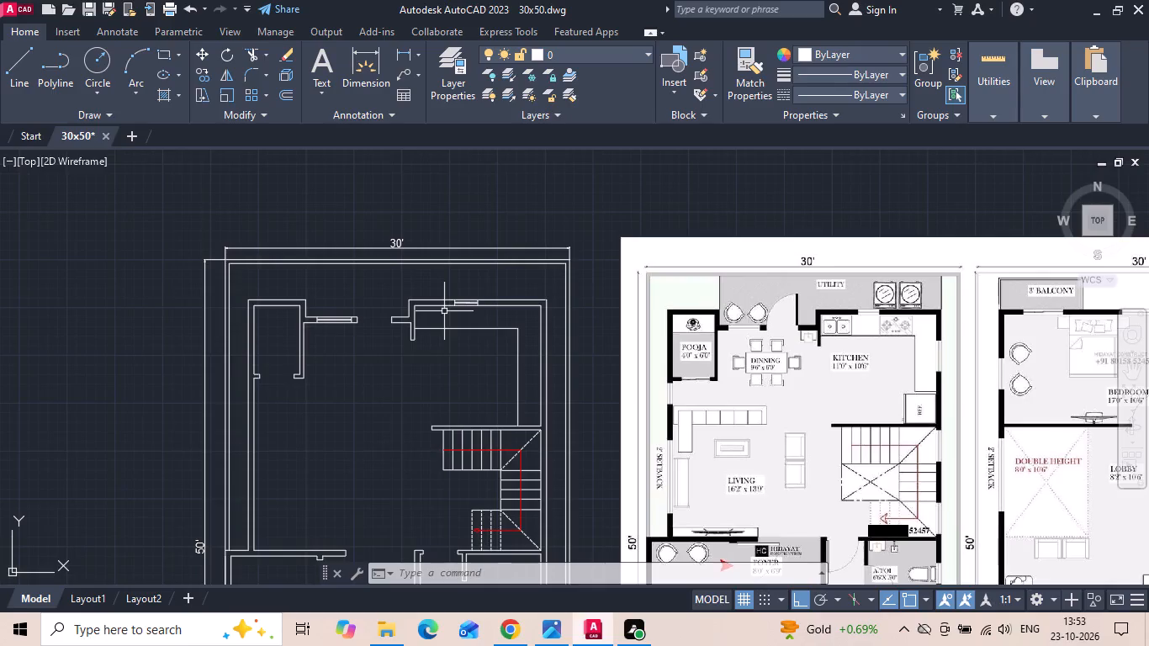
Measure the distance from the kitchen's inner top-right corner to the right-wall window on the reference plan.
{"action": "left_click", "coordinate": [404, 53]}
{"action": "scroll", "coordinate": [865, 256], "scroll_direction": "up", "scroll_amount": 1}
{"action": "scroll", "coordinate": [962, 379], "scroll_direction": "up", "scroll_amount": 1}
{"action": "middle_click_drag", "start_coordinate": [931, 367], "coordinate": [424, 275]}
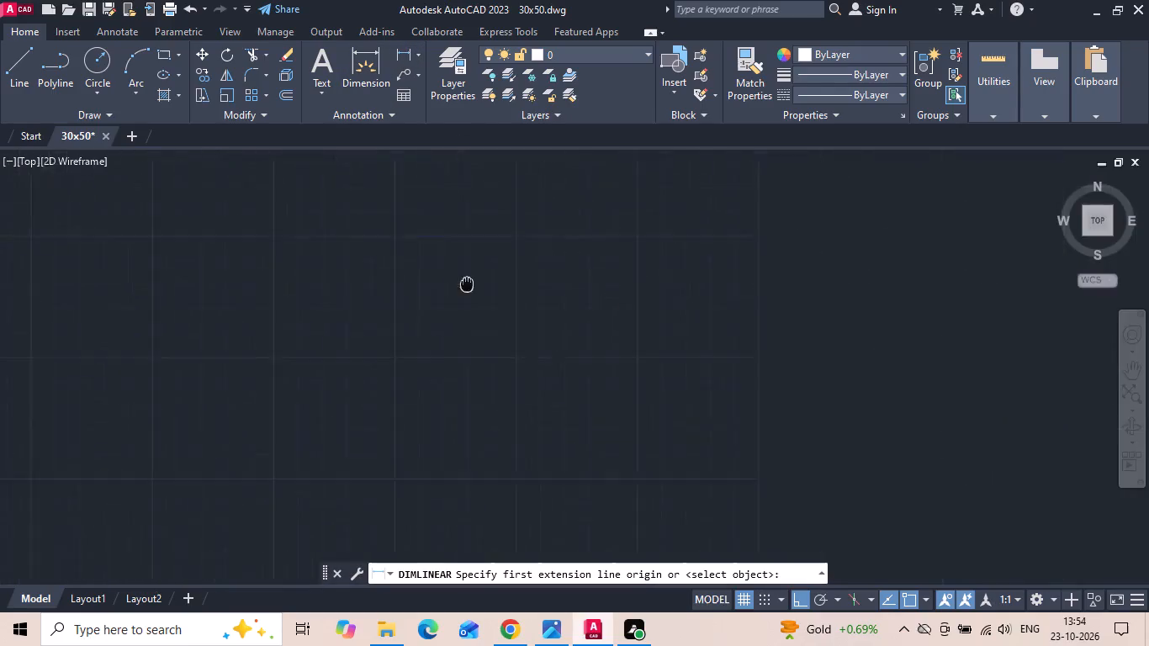
{"action": "middle_click_drag", "start_coordinate": [424, 275], "coordinate": [392, 265]}
{"action": "scroll", "coordinate": [392, 262], "scroll_direction": "up", "scroll_amount": 2}
{"action": "scroll", "coordinate": [388, 250], "scroll_direction": "down", "scroll_amount": 1}
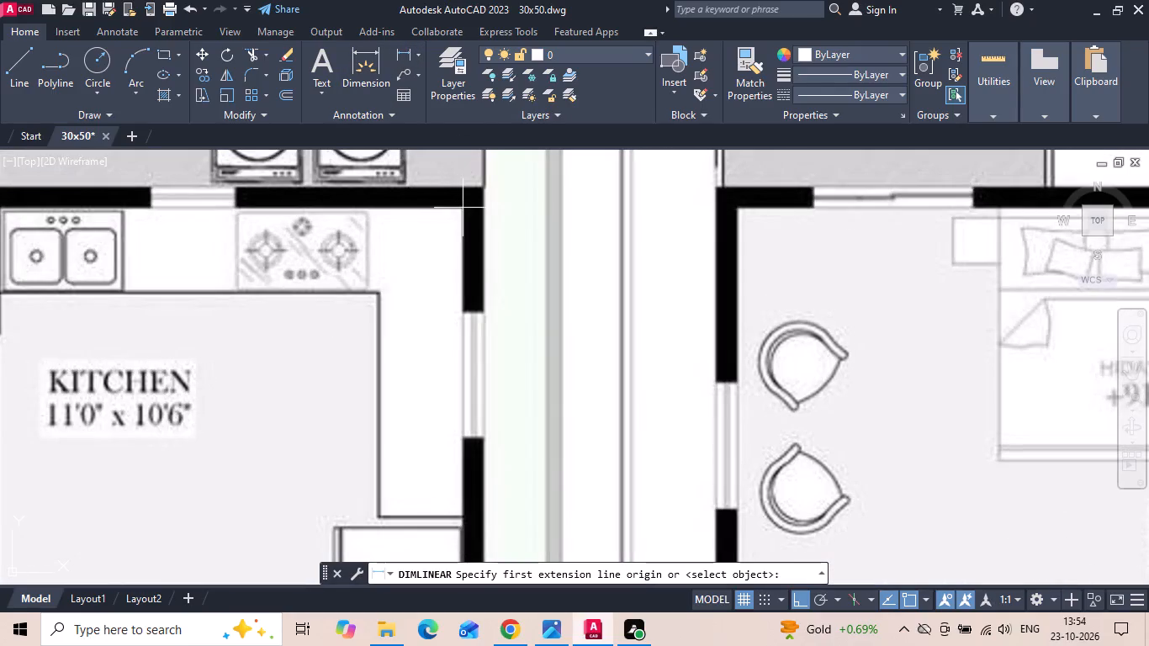
{"action": "left_click", "coordinate": [463, 209]}
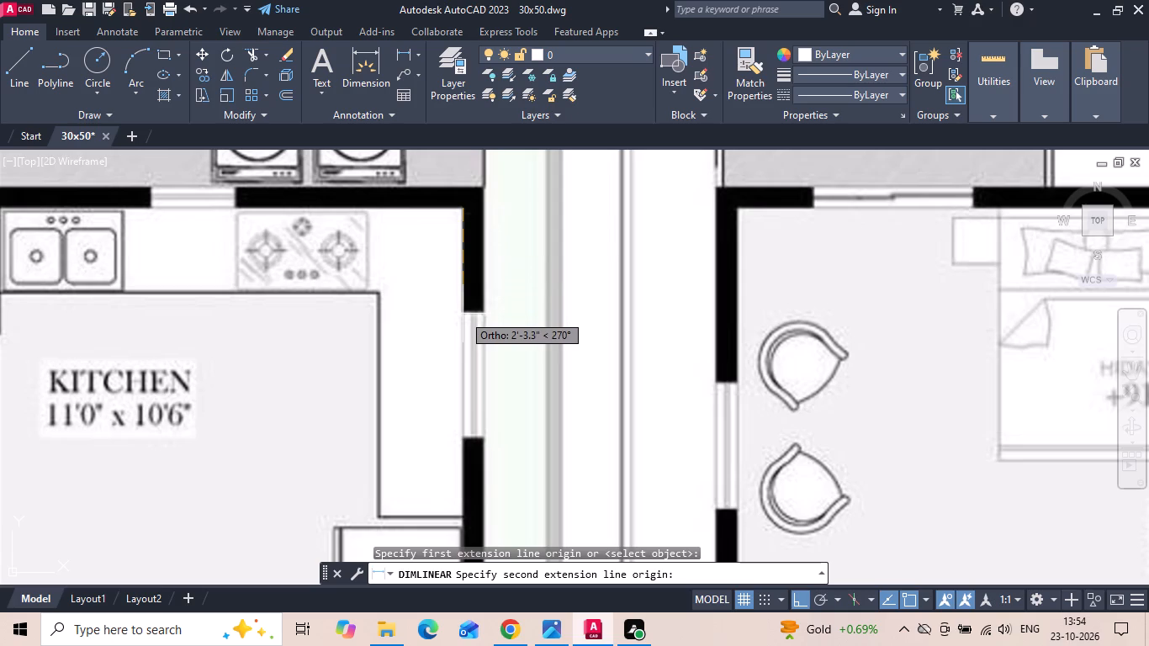
{"action": "key", "text": "Escape"}
Measure the length of the kitchen's right-wall window on the reference plan using a linear dimension.
{"action": "type", "text": "dli"}
{"action": "key", "text": "space"}
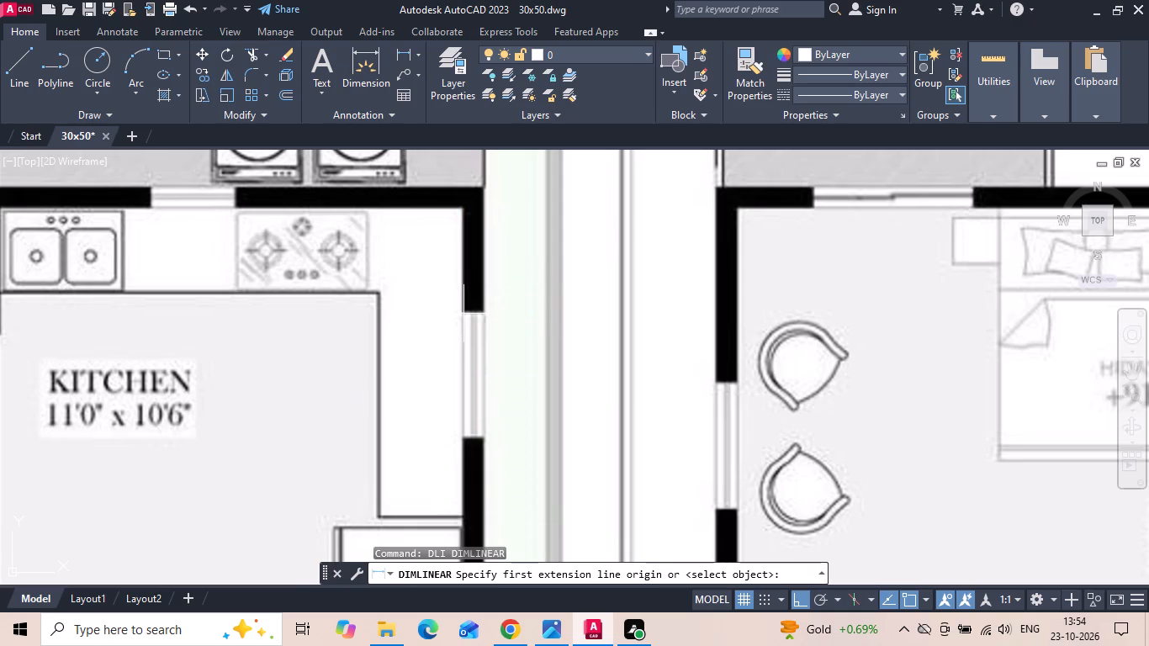
{"action": "left_click", "coordinate": [463, 314]}
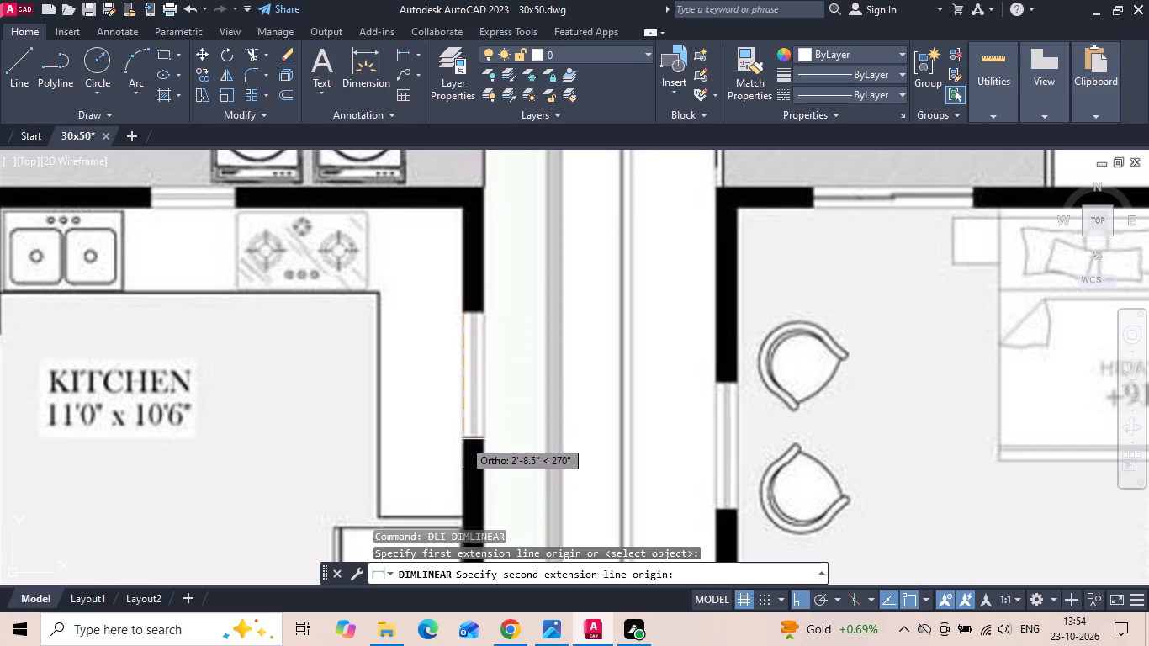
{"action": "key", "text": "Escape"}
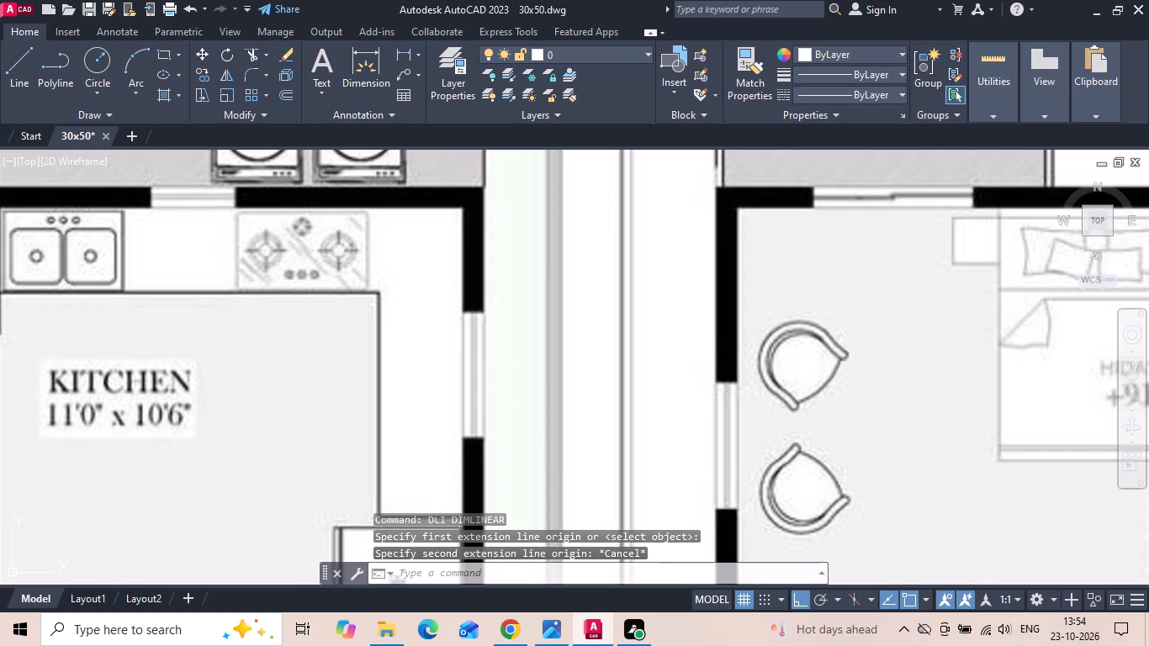
Copy the inner line of the kitchen's top wall 2'6" downward to mark the start of the right-wall window.
{"action": "scroll", "coordinate": [741, 324], "scroll_direction": "down", "scroll_amount": 3}
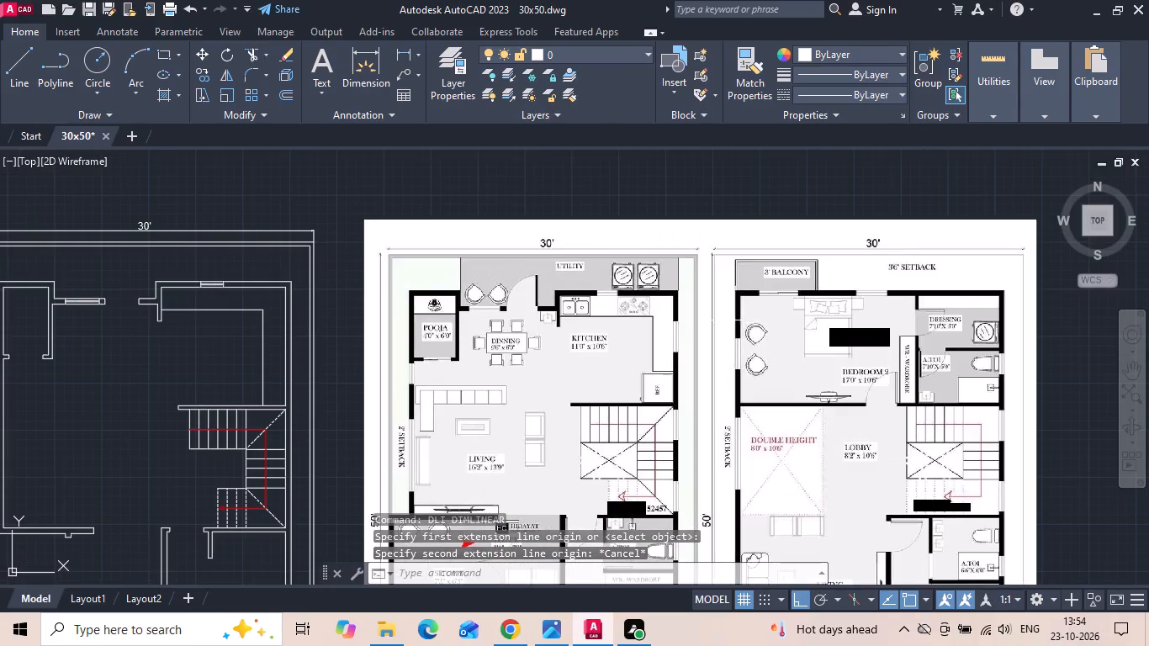
{"action": "middle_click_drag", "start_coordinate": [315, 323], "coordinate": [431, 296]}
{"action": "scroll", "coordinate": [393, 276], "scroll_direction": "up", "scroll_amount": 2}
{"action": "left_click_drag", "start_coordinate": [390, 230], "coordinate": [388, 244]}
{"action": "left_click", "coordinate": [381, 256]}
{"action": "right_click", "coordinate": [380, 256]}
{"action": "left_click", "coordinate": [394, 318]}
{"action": "scroll", "coordinate": [382, 304], "scroll_direction": "up", "scroll_amount": 1}
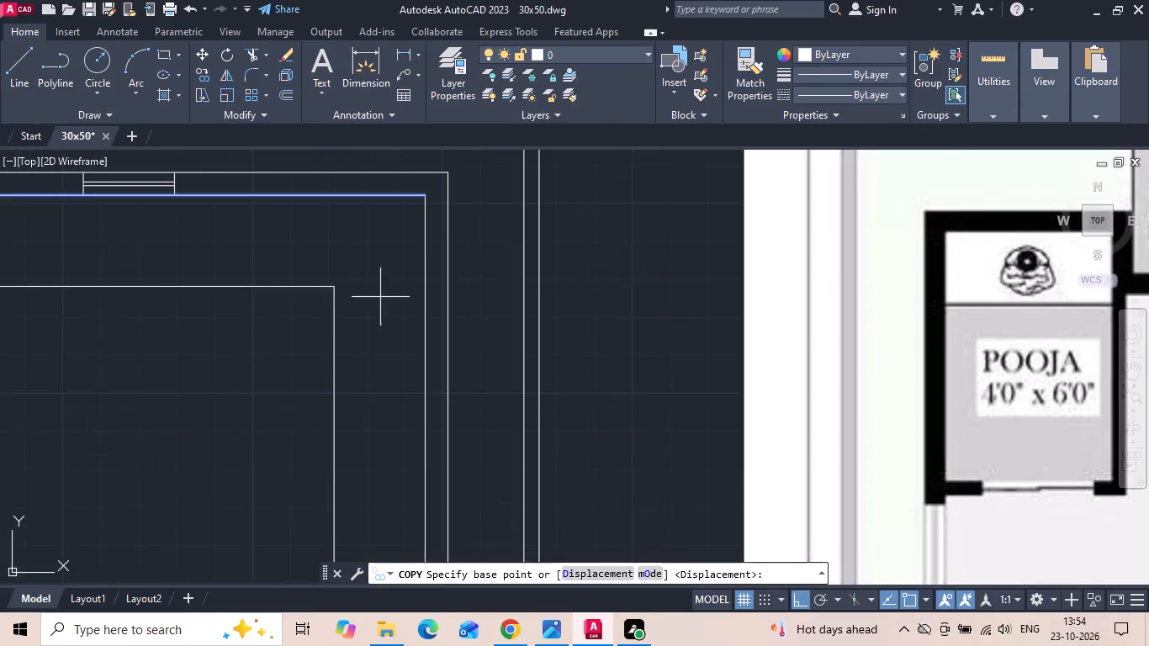
{"action": "left_click_drag", "start_coordinate": [385, 270], "coordinate": [381, 317]}
{"action": "key", "text": "2"}
{"action": "key", "text": "apostrophe"}
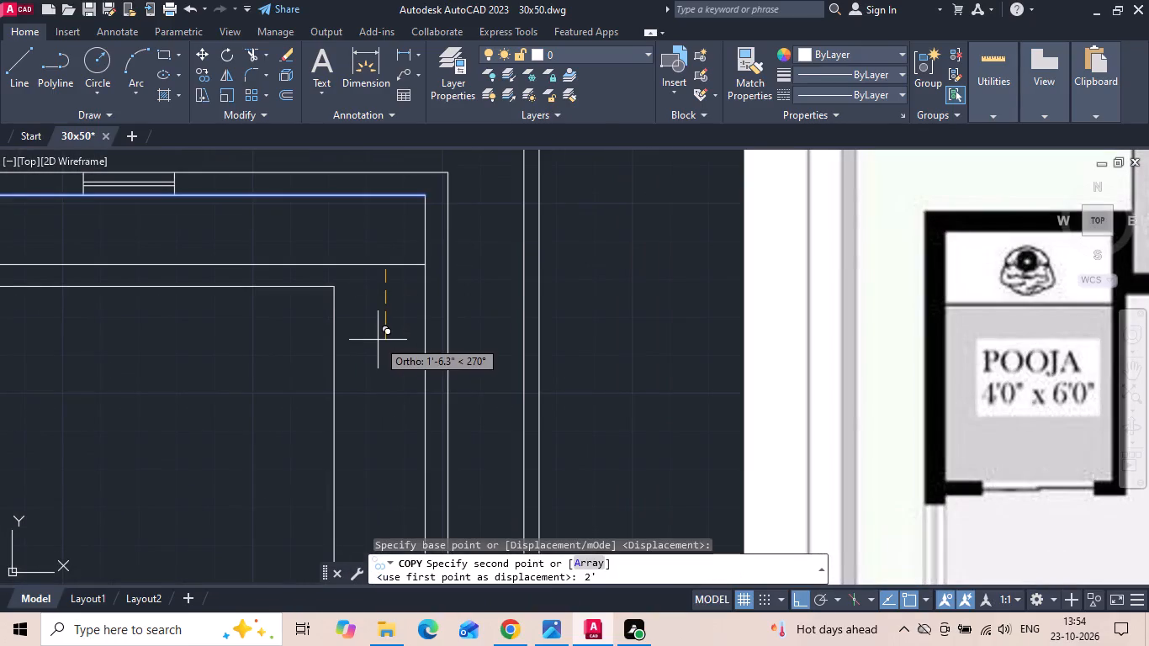
{"action": "type", "text": "6"}
{"action": "key", "text": "space"}
{"action": "key", "text": "Escape"}
Measure from the upper end of the kitchen's right-wall window to the counter's inner corner on the reference plan.
{"action": "scroll", "coordinate": [378, 336], "scroll_direction": "down", "scroll_amount": 2}
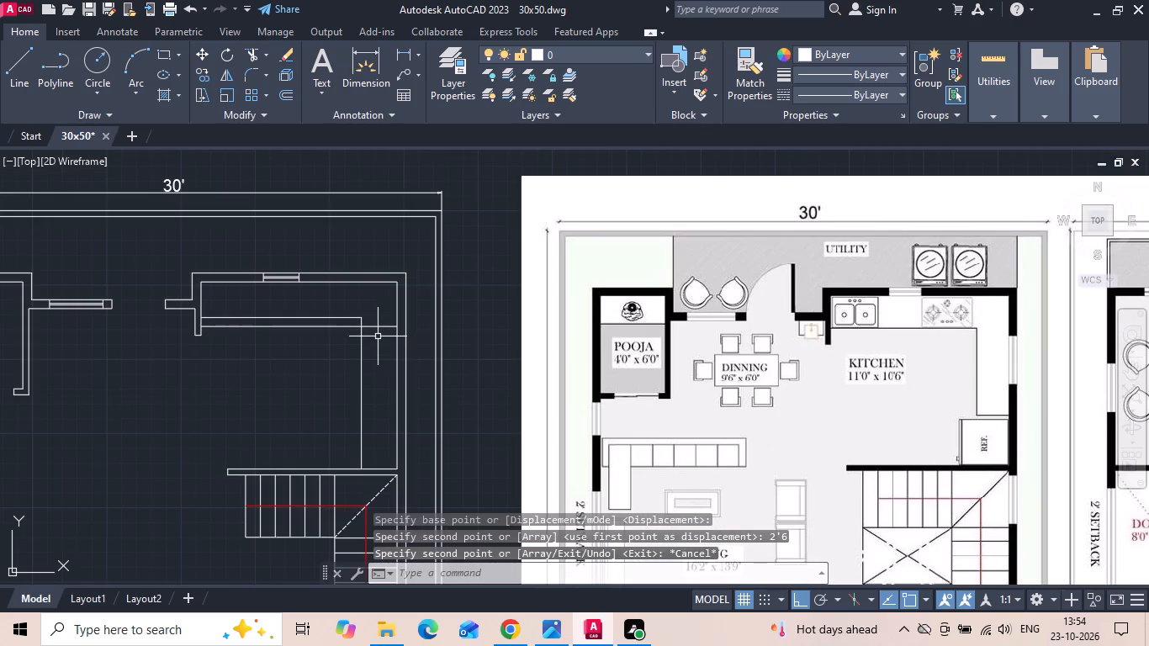
{"action": "left_click", "coordinate": [406, 52]}
{"action": "scroll", "coordinate": [1027, 410], "scroll_direction": "up", "scroll_amount": 3}
{"action": "middle_click_drag", "start_coordinate": [959, 272], "coordinate": [892, 341]}
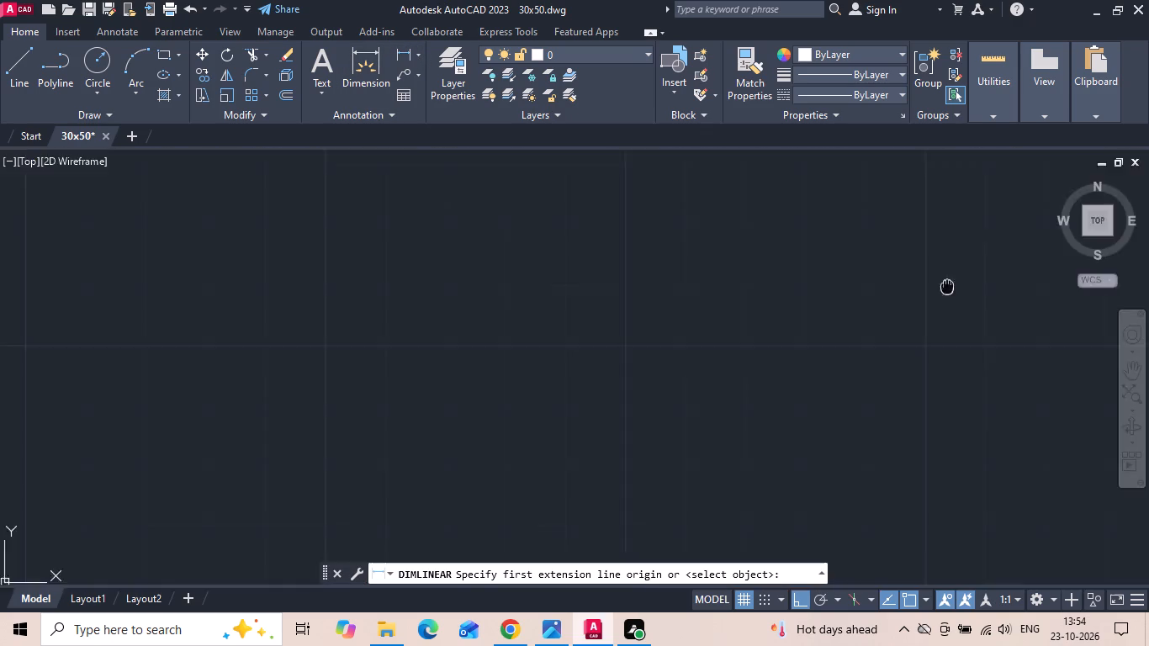
{"action": "middle_click_drag", "start_coordinate": [892, 341], "coordinate": [809, 377]}
{"action": "left_click", "coordinate": [832, 347]}
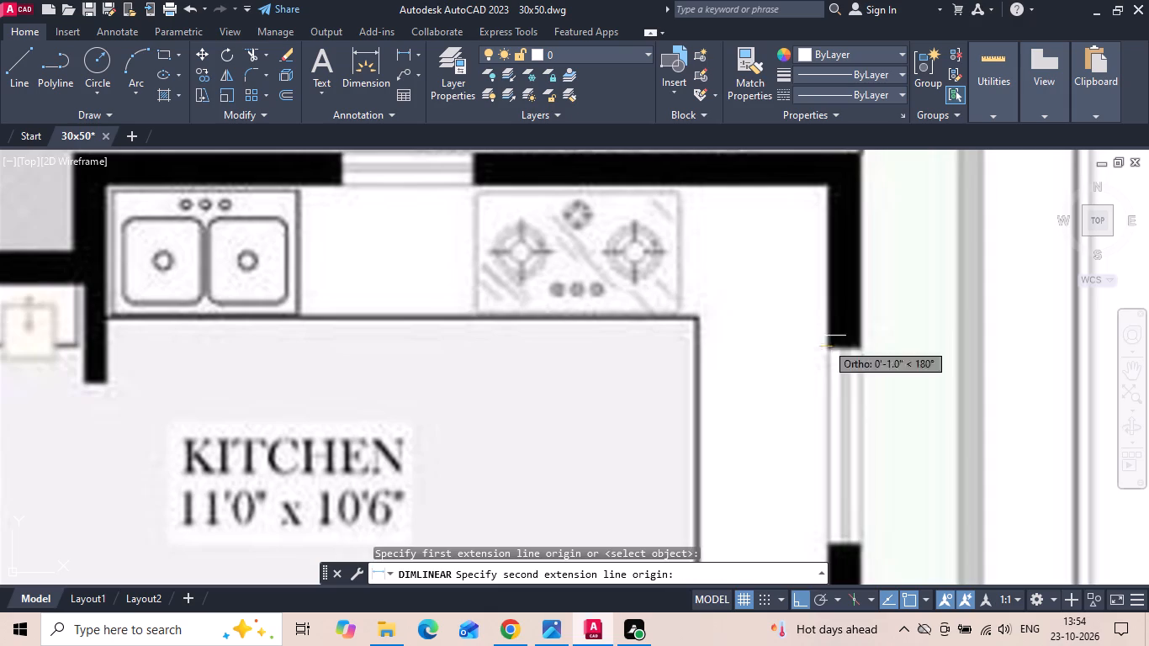
{"action": "left_click", "coordinate": [698, 317]}
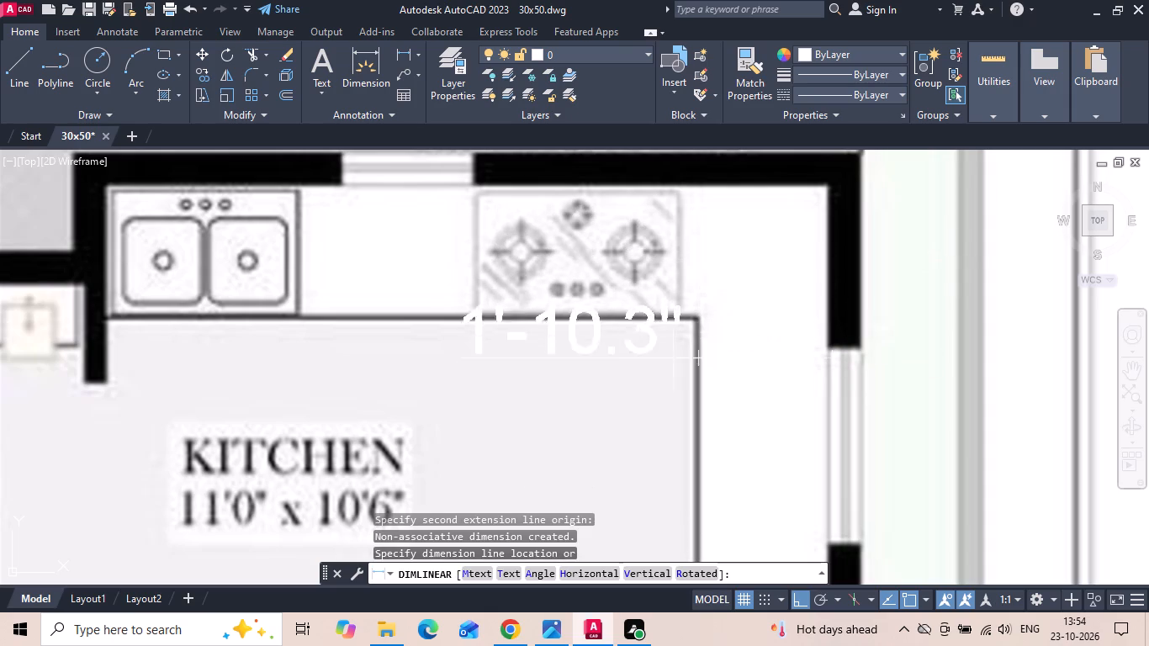
{"action": "key", "text": "Escape"}
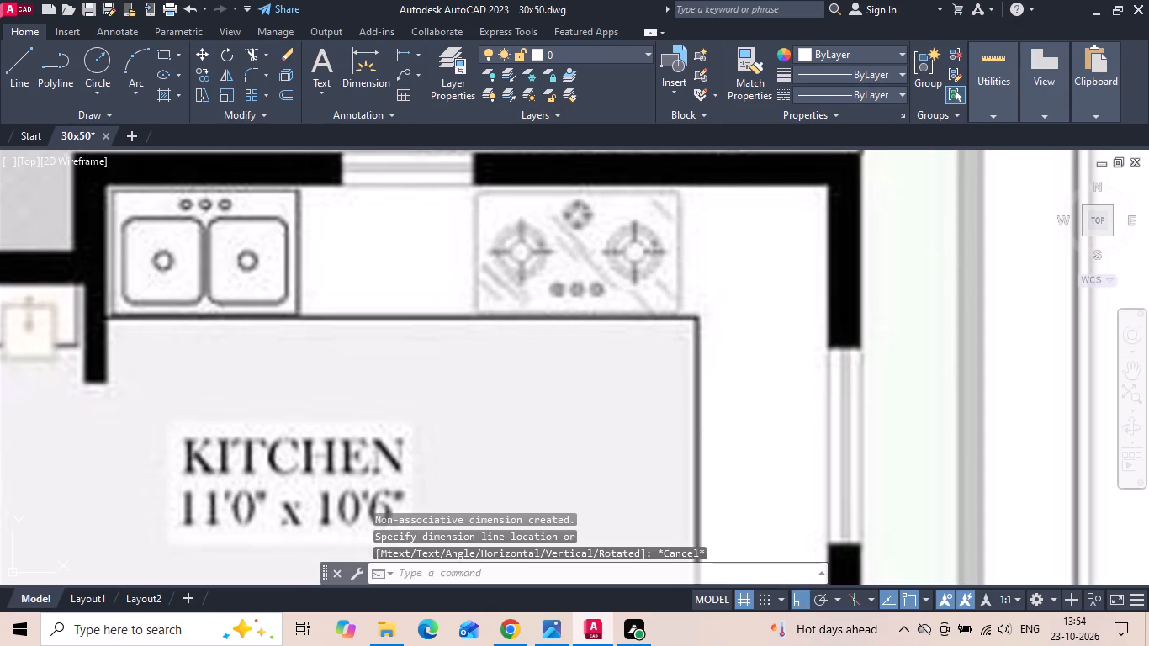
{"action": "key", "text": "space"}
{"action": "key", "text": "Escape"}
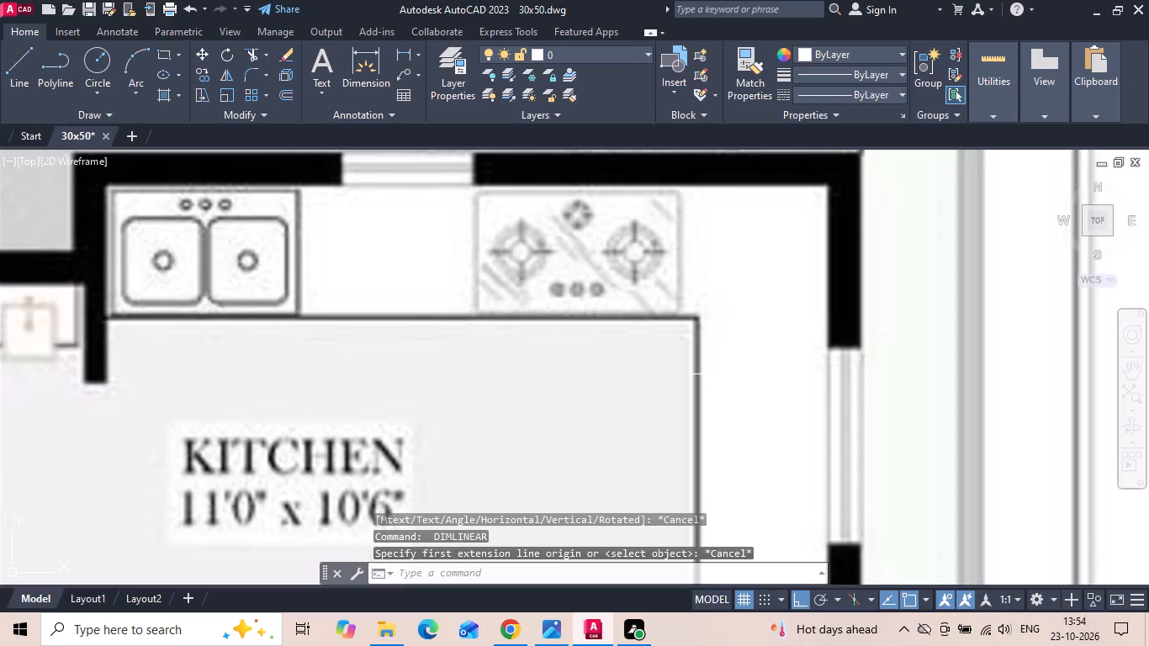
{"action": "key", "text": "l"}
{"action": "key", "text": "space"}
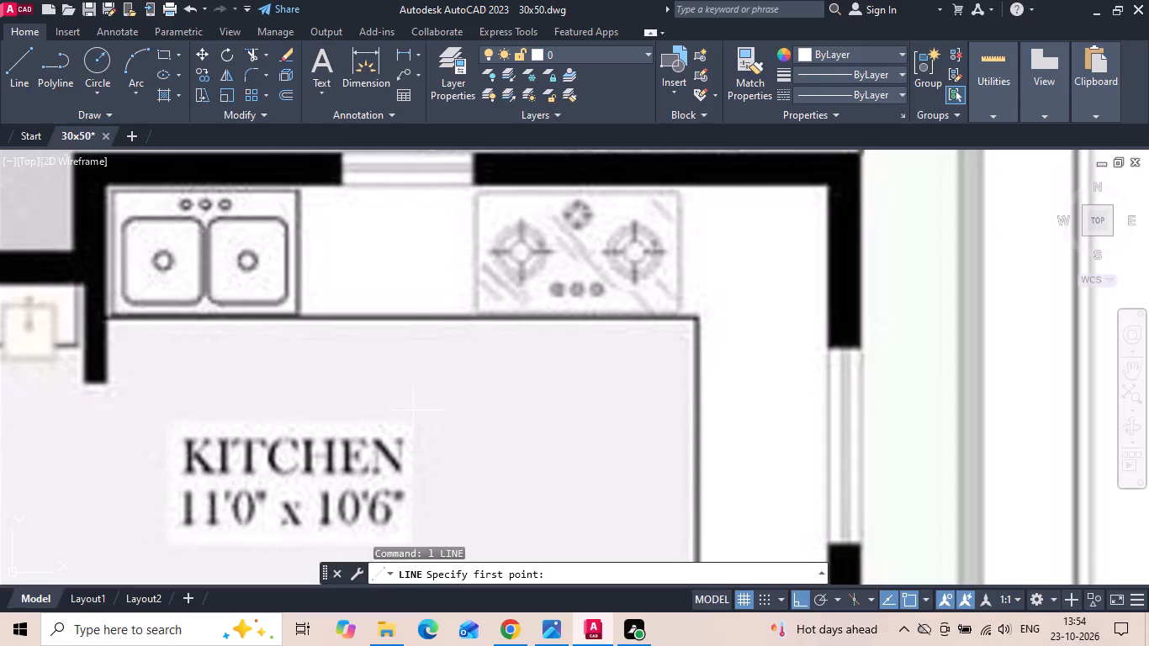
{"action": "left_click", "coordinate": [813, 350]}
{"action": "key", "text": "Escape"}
Offset the copied horizontal line in the kitchen 3' downward to mark the right-wall window's lower side.
{"action": "scroll", "coordinate": [723, 371], "scroll_direction": "down", "scroll_amount": 3}
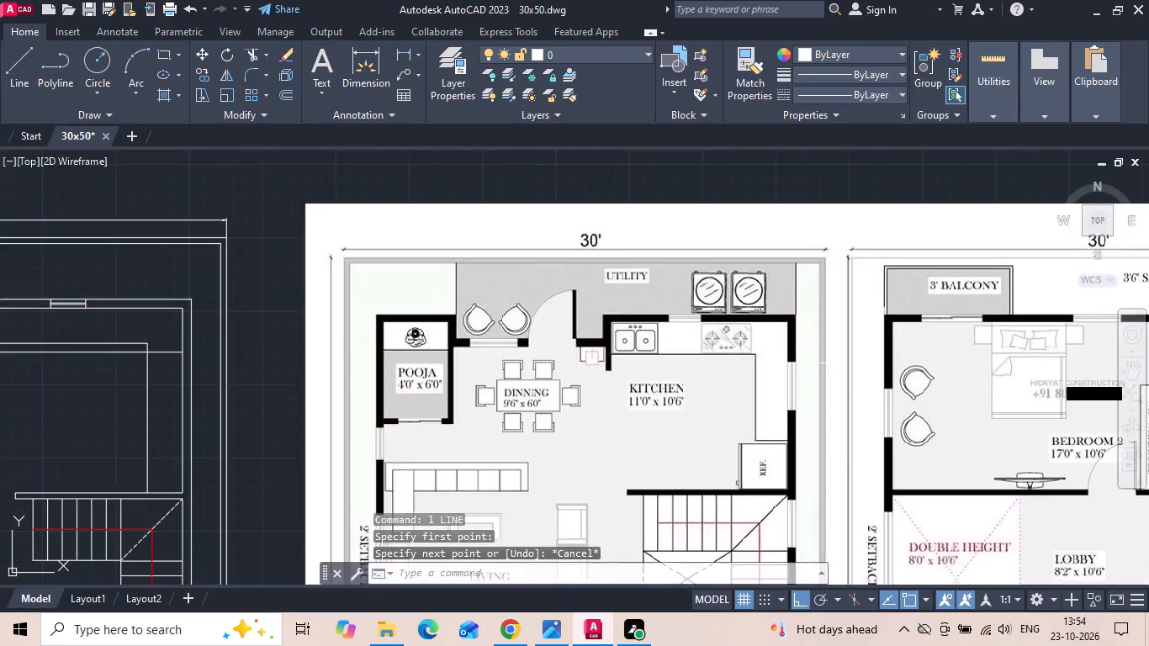
{"action": "scroll", "coordinate": [521, 394], "scroll_direction": "down", "scroll_amount": 1}
{"action": "scroll", "coordinate": [262, 403], "scroll_direction": "up", "scroll_amount": 1}
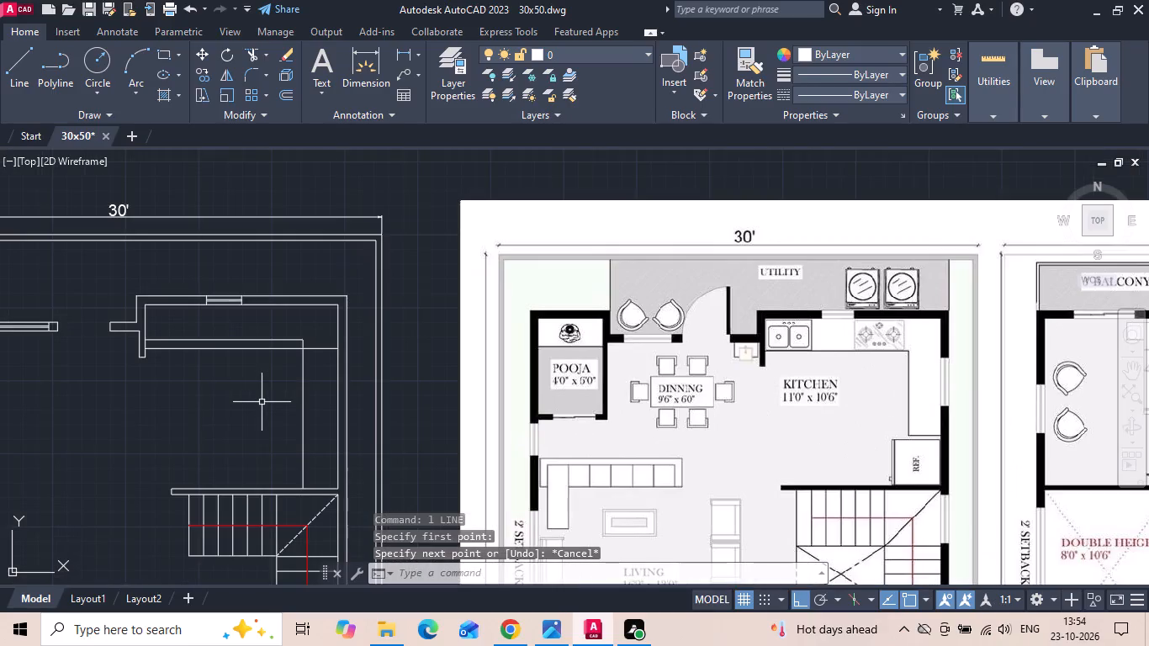
{"action": "type", "text": "o 3'"}
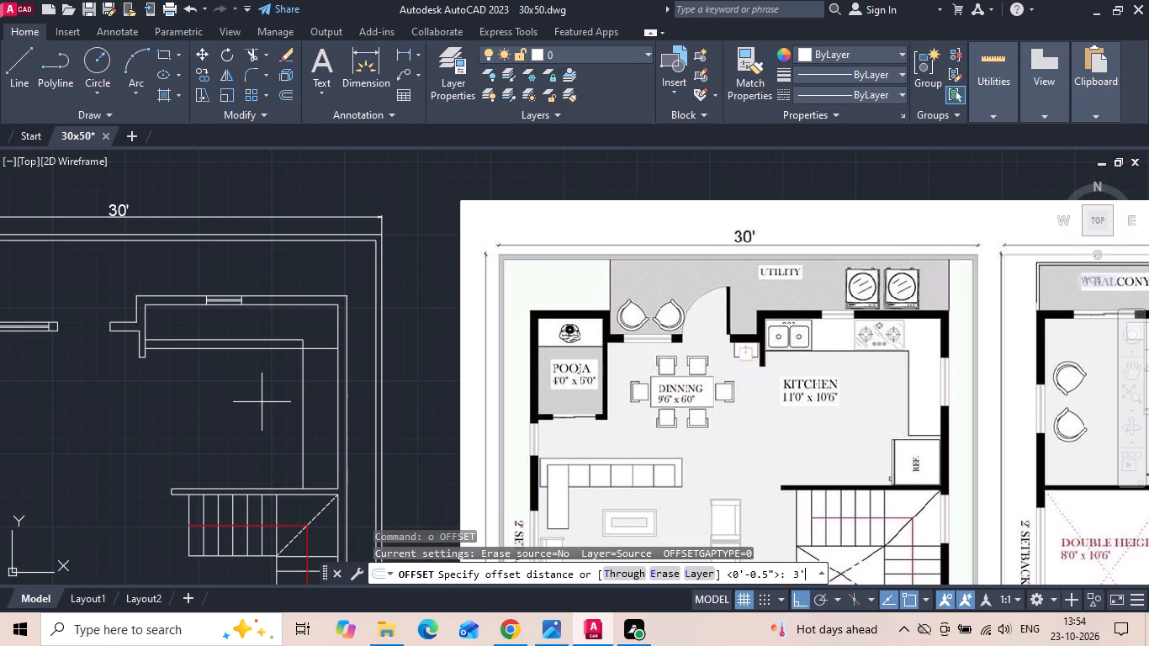
{"action": "key", "text": "Return"}
{"action": "left_click", "coordinate": [329, 349]}
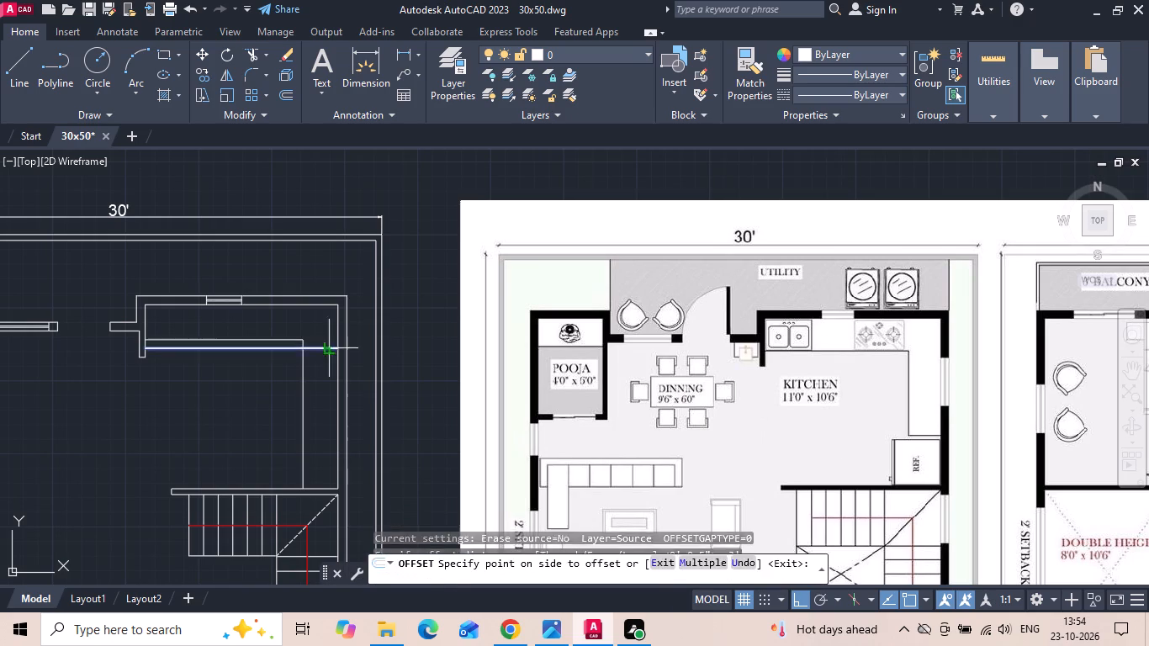
{"action": "left_click", "coordinate": [322, 396]}
{"action": "key", "text": "Escape"}
Extend both horizontal window lines to the outer line of the kitchen's right wall.
{"action": "key", "text": "e"}
{"action": "key", "text": "x"}
{"action": "key", "text": "space"}
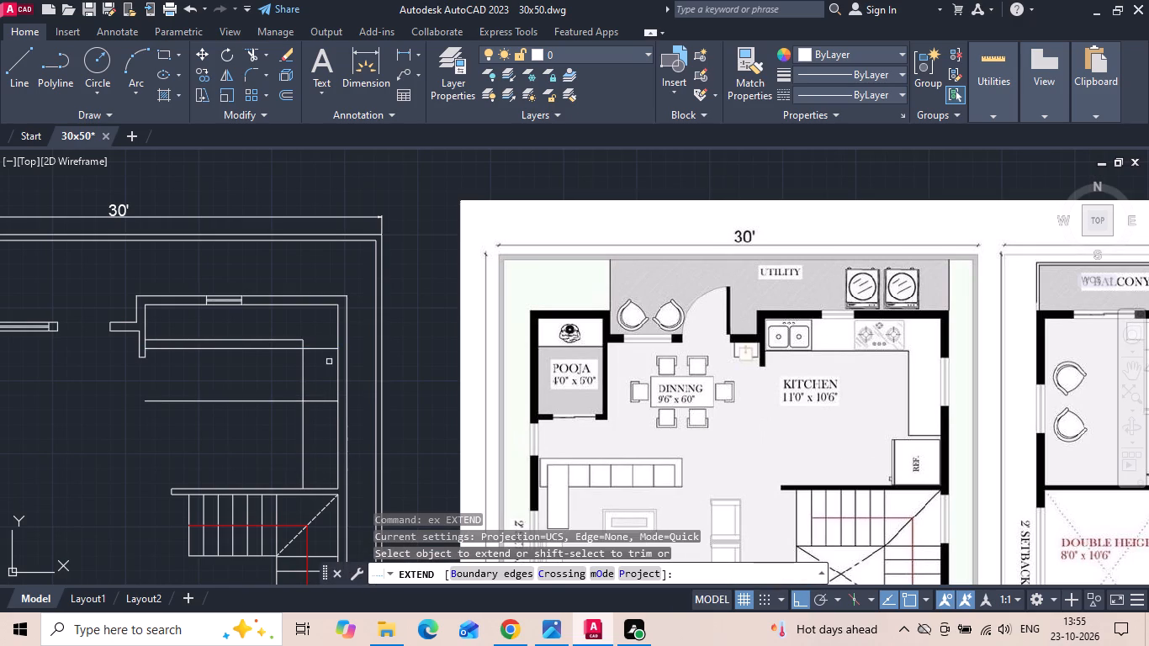
{"action": "left_click_drag", "start_coordinate": [328, 345], "coordinate": [326, 408]}
{"action": "key", "text": "Escape"}
Trim the two horizontal window lines inside the kitchen so that only their parts within the right wall remain.
{"action": "type", "text": "tr"}
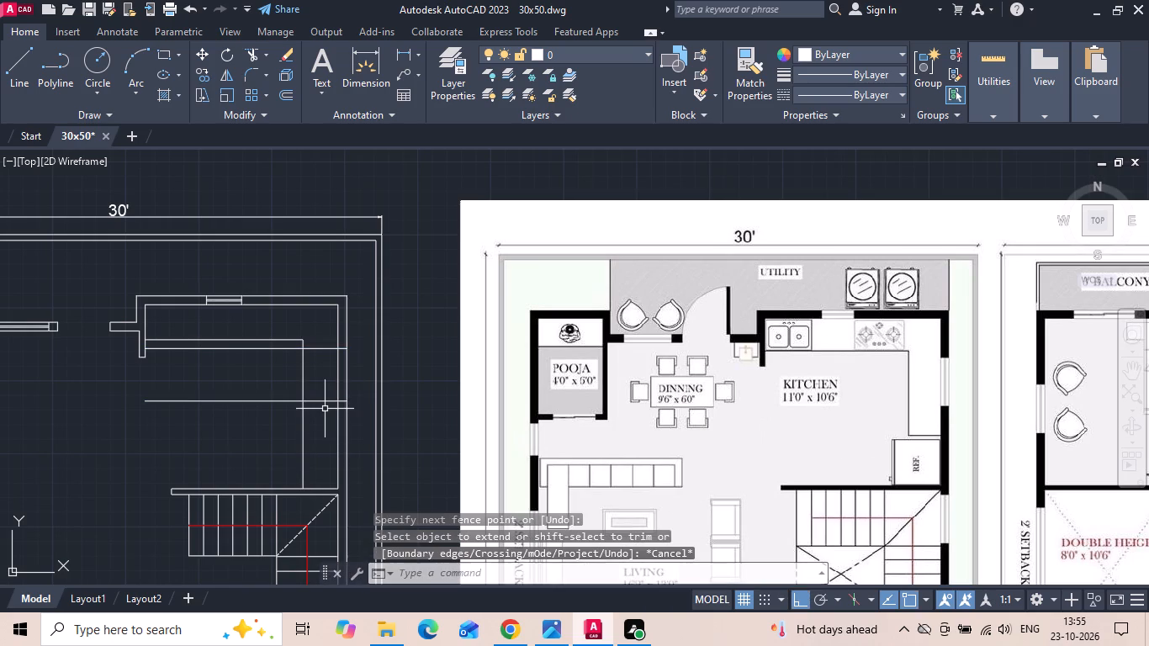
{"action": "key", "text": "space"}
{"action": "left_click_drag", "start_coordinate": [318, 342], "coordinate": [318, 416]}
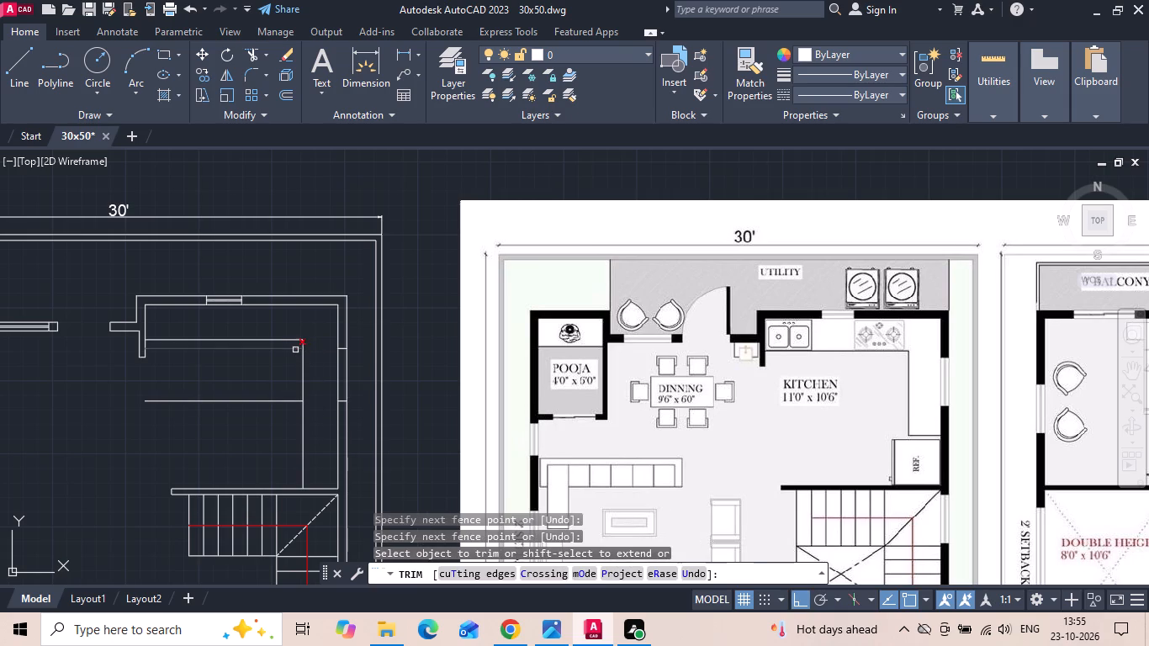
{"action": "left_click", "coordinate": [294, 350]}
{"action": "left_click_drag", "start_coordinate": [281, 399], "coordinate": [276, 411]}
{"action": "left_click", "coordinate": [271, 419]}
{"action": "key", "text": "Escape"}
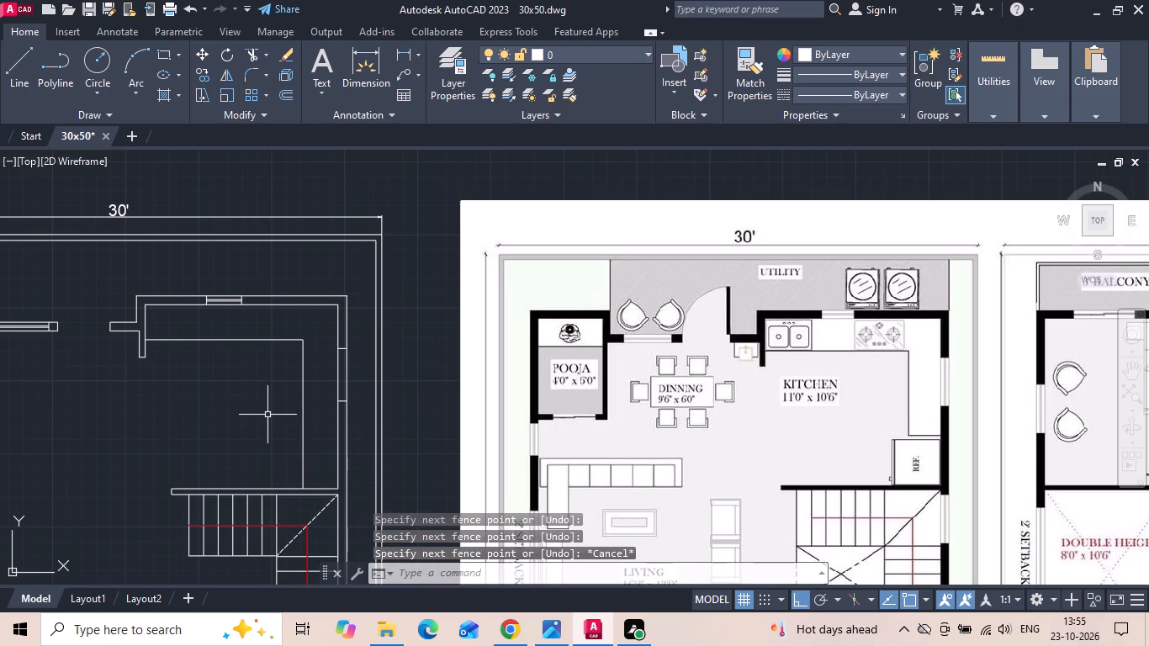
{"action": "key", "text": "Escape"}
Offset the upper line of the kitchen's bottom wall 3' upward to mark the counter's lower end.
{"action": "type", "text": "o 3'"}
{"action": "key", "text": "Return"}
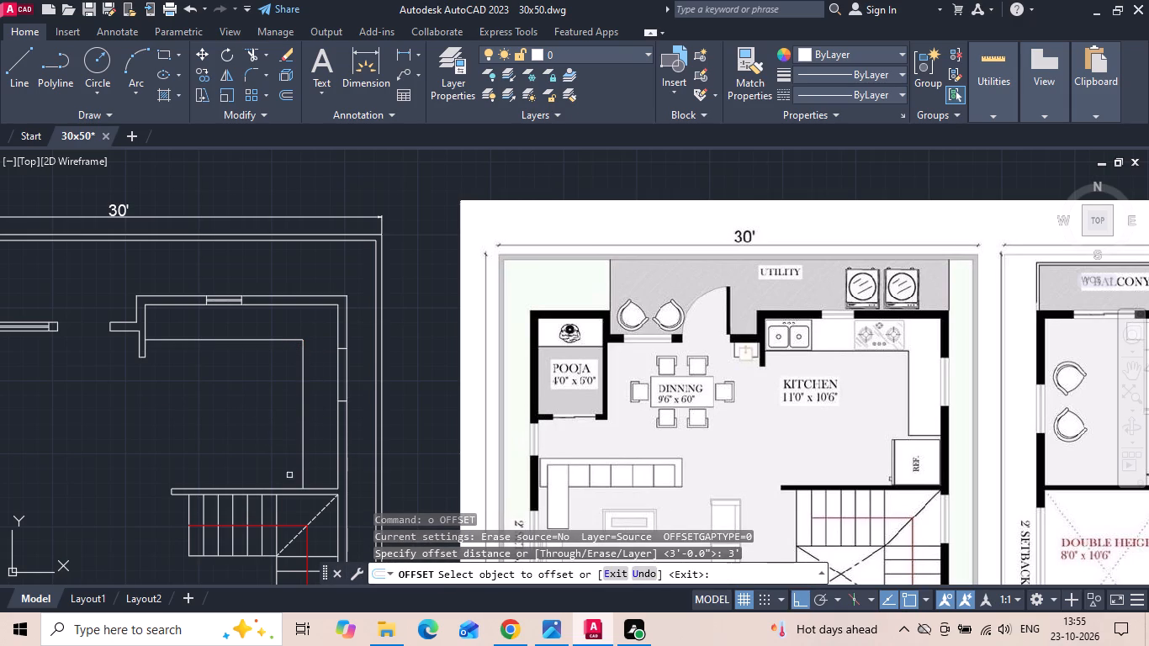
{"action": "left_click_drag", "start_coordinate": [315, 486], "coordinate": [318, 475]}
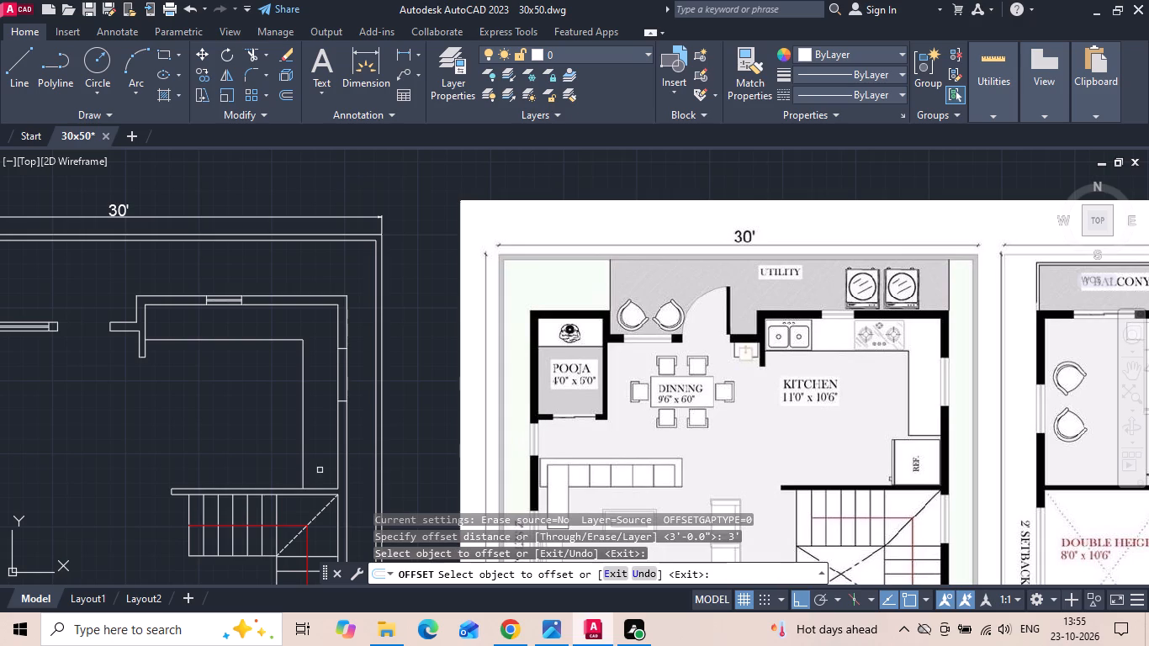
{"action": "left_click", "coordinate": [325, 489]}
{"action": "left_click", "coordinate": [324, 467]}
{"action": "key", "text": "Escape"}
Trim the counter's inner vertical line below the offset line and save the drawing.
{"action": "type", "text": "tr"}
{"action": "key", "text": "space"}
{"action": "left_click_drag", "start_coordinate": [268, 428], "coordinate": [315, 464]}
{"action": "key", "text": "Escape"}
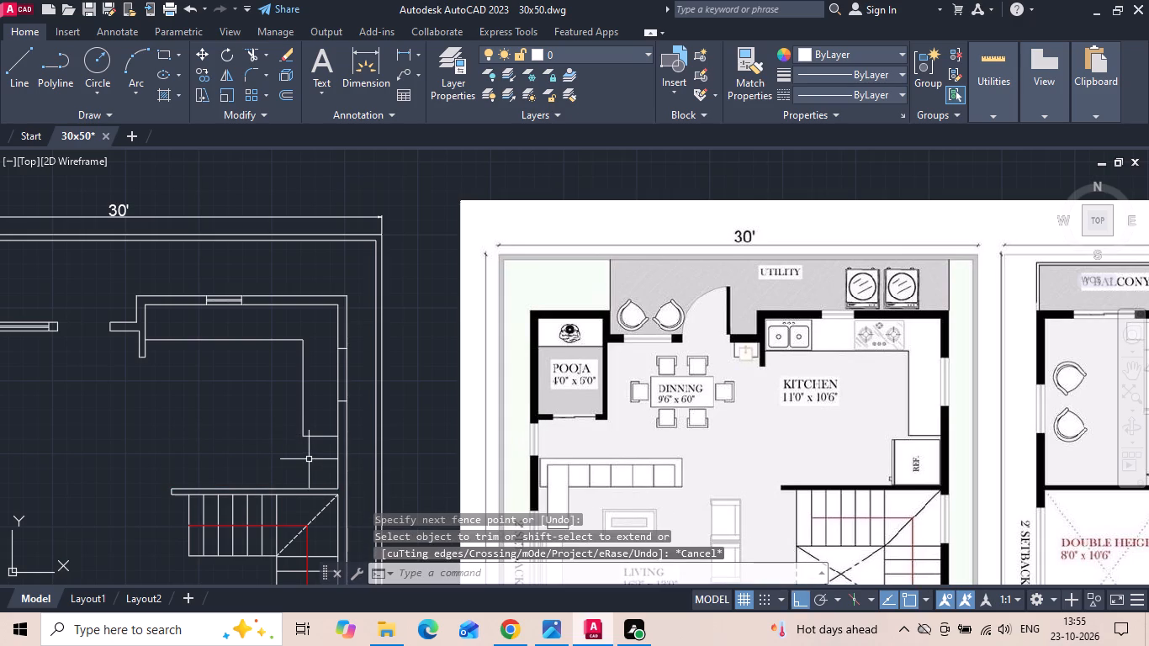
{"action": "key", "text": "ctrl+s"}
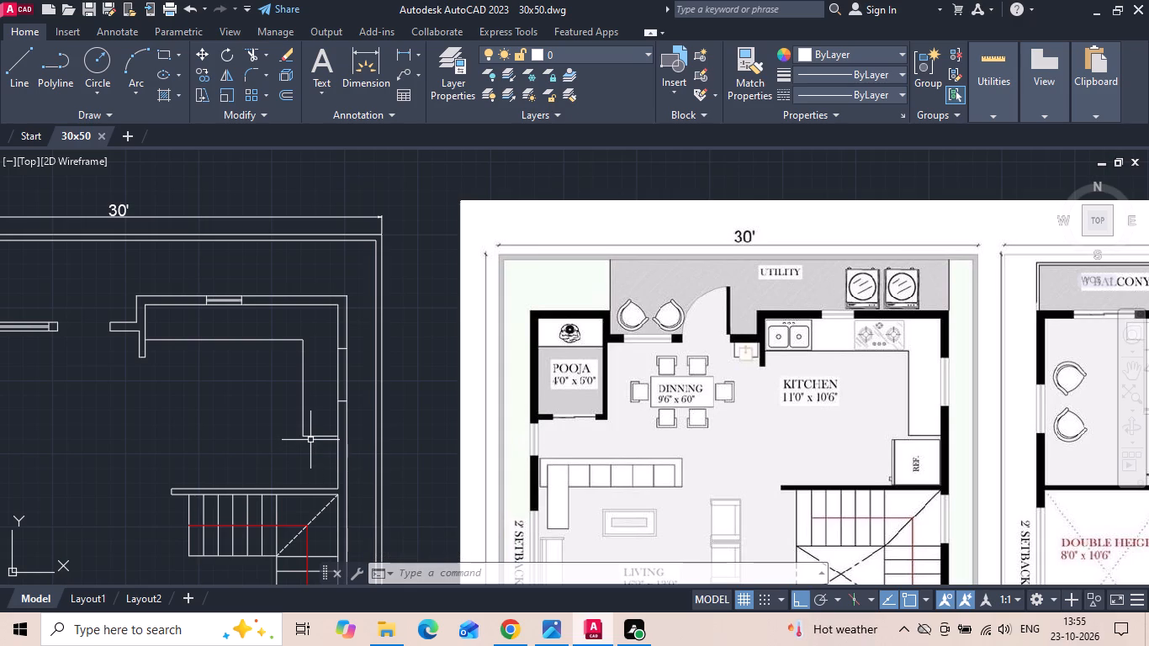
Draw a horizontal line across the pooja room's door opening between the midpoints of the two jambs.
{"action": "middle_click_drag", "start_coordinate": [321, 444], "coordinate": [360, 432]}
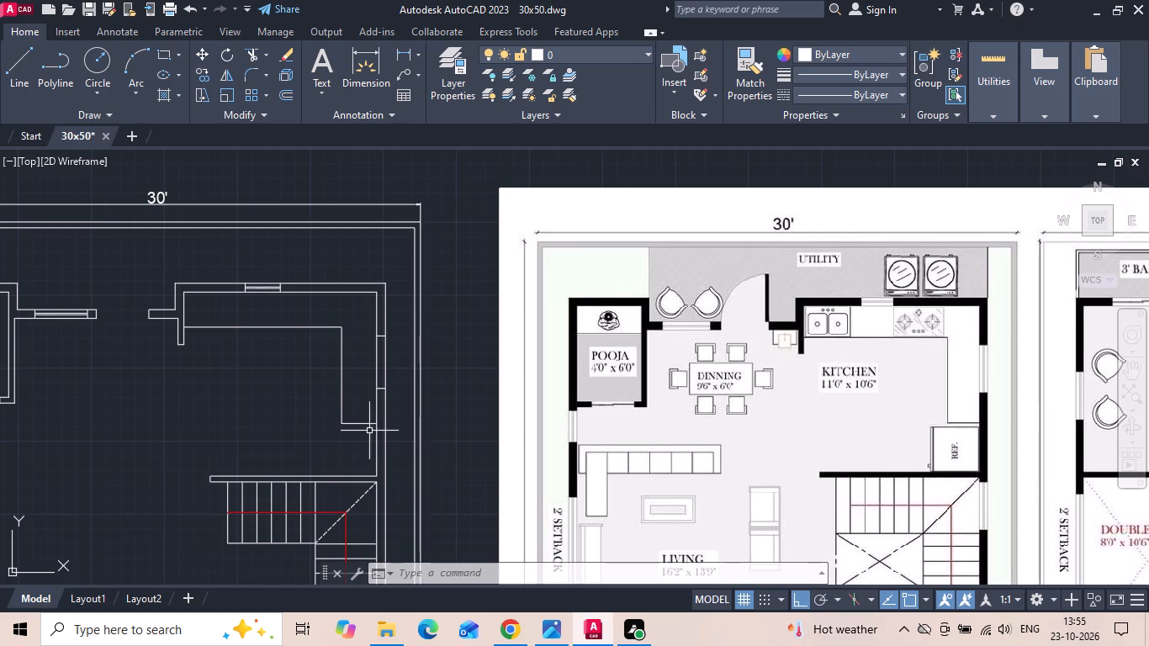
{"action": "middle_click", "coordinate": [288, 429]}
{"action": "key", "text": "Escape"}
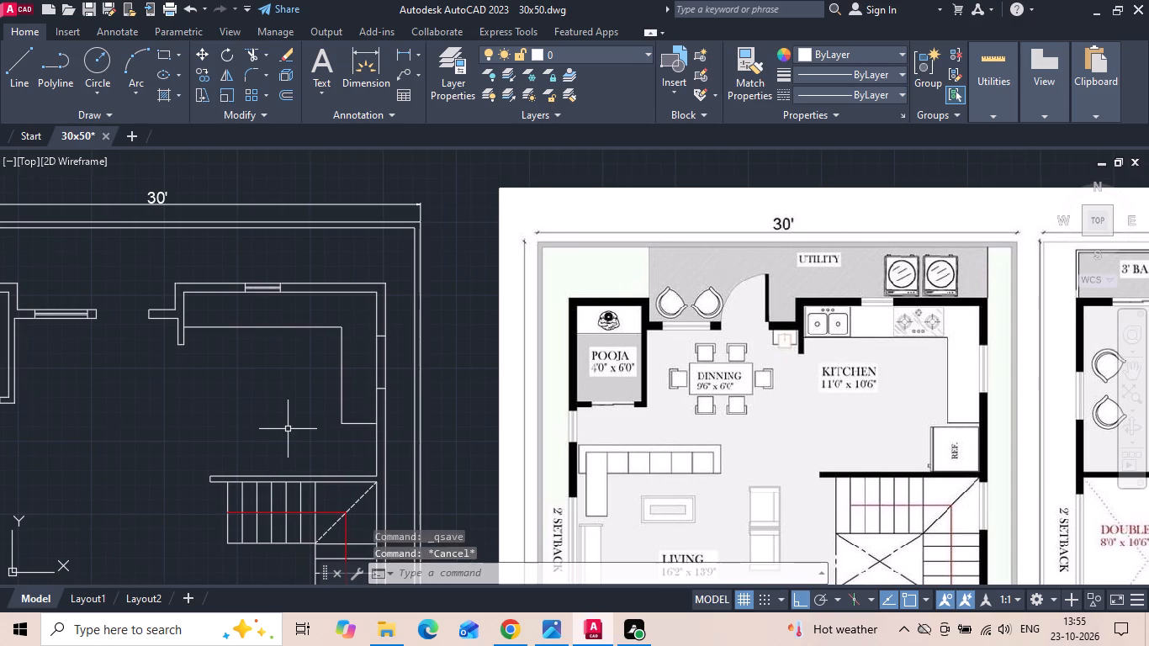
{"action": "middle_click_drag", "start_coordinate": [288, 429], "coordinate": [559, 379]}
{"action": "scroll", "coordinate": [182, 347], "scroll_direction": "up", "scroll_amount": 2}
{"action": "scroll", "coordinate": [299, 360], "scroll_direction": "up", "scroll_amount": 1}
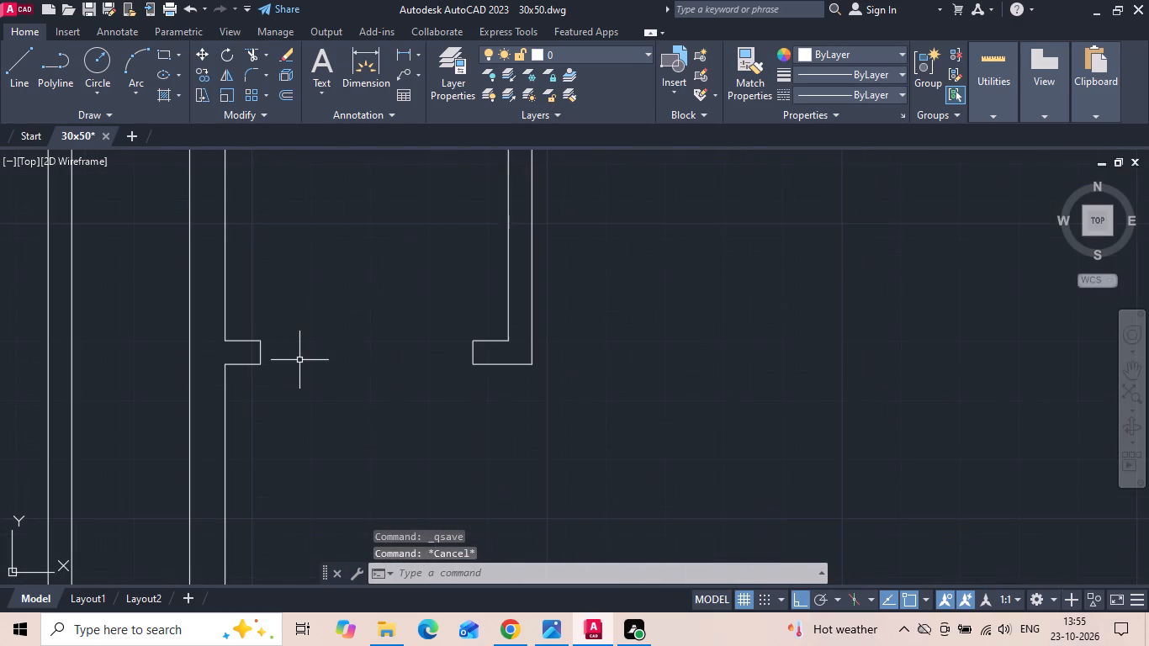
{"action": "key", "text": "l"}
{"action": "key", "text": "space"}
{"action": "scroll", "coordinate": [280, 343], "scroll_direction": "up", "scroll_amount": 2}
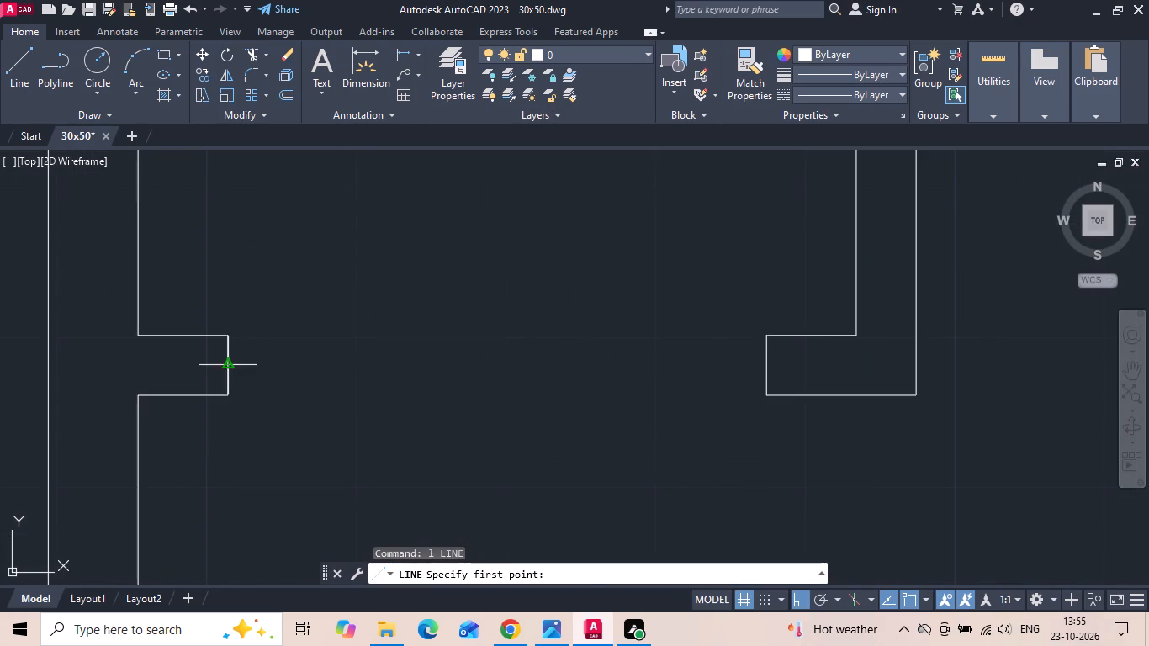
{"action": "left_click_drag", "start_coordinate": [232, 363], "coordinate": [252, 368]}
{"action": "left_click", "coordinate": [765, 364]}
{"action": "key", "text": "Escape"}
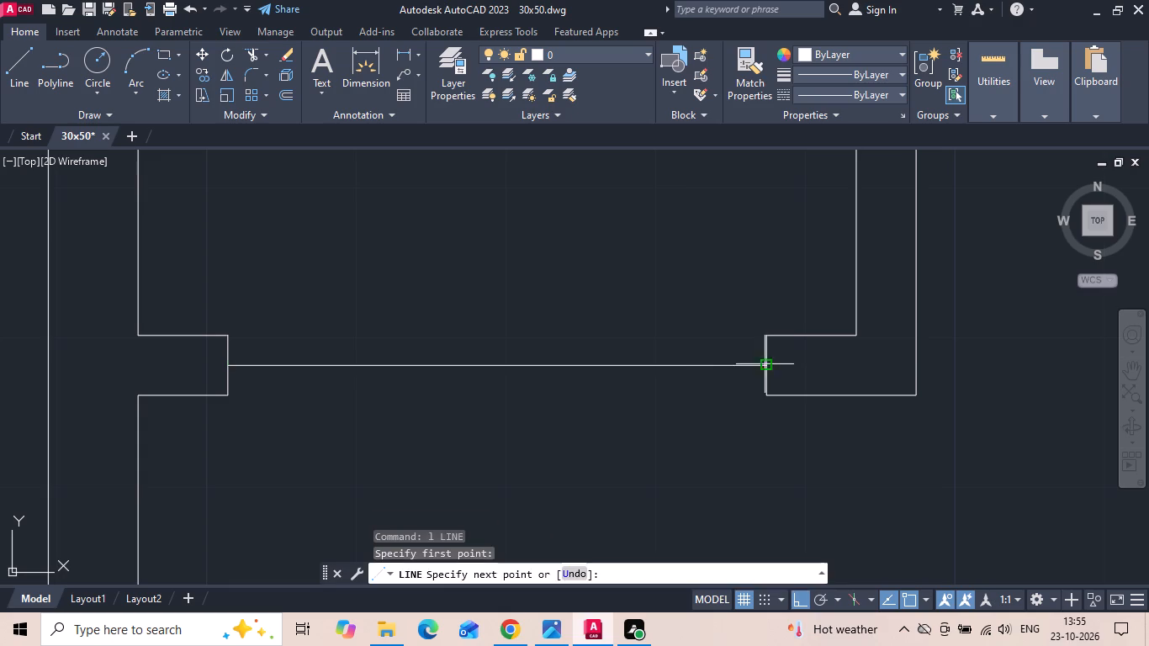
Copy the pooja door opening's centre line 0.5" upward and 0.5" downward.
{"action": "left_click_drag", "start_coordinate": [636, 387], "coordinate": [612, 366]}
{"action": "left_click", "coordinate": [574, 320]}
{"action": "right_click", "coordinate": [573, 319]}
{"action": "left_click", "coordinate": [595, 325]}
{"action": "left_click_drag", "start_coordinate": [596, 324], "coordinate": [593, 292]}
{"action": "type", "text": ".5"}
{"action": "key", "text": "space"}
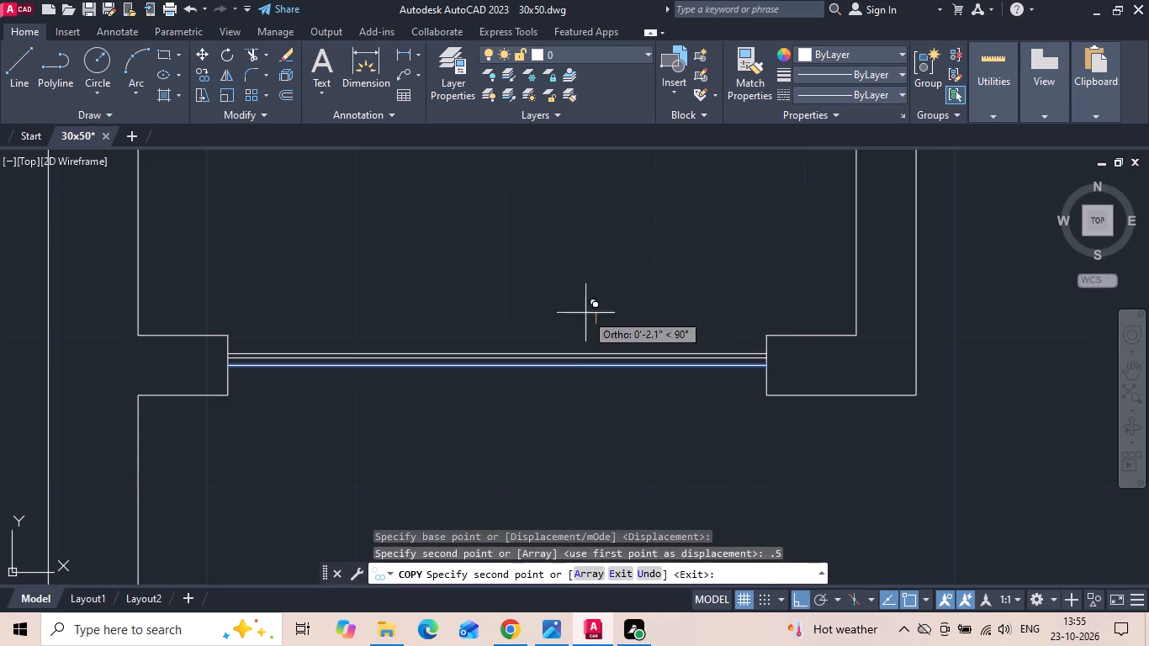
{"action": "key", "text": "comma"}
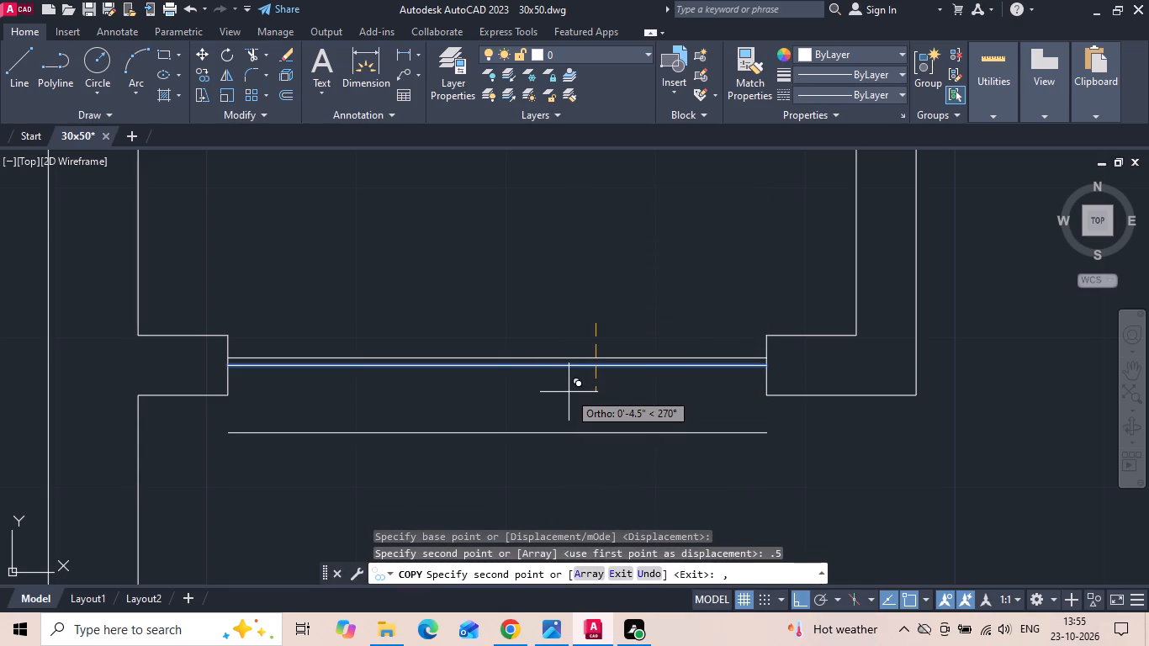
{"action": "key", "text": "BackSpace"}
{"action": "key", "text": "period"}
{"action": "type", "text": "5"}
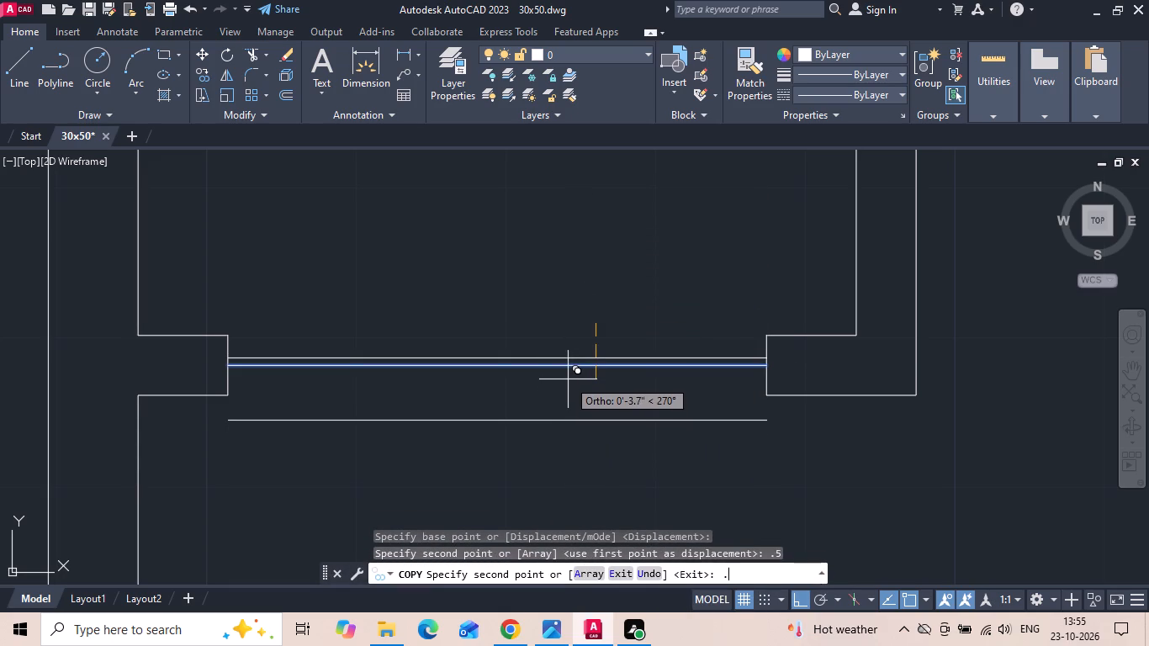
{"action": "key", "text": "space"}
{"action": "key", "text": "Escape"}
Draw a short vertical line joining the midpoints of the upper and lower door lines in the pooja opening.
{"action": "type", "text": "l"}
{"action": "key", "text": "space"}
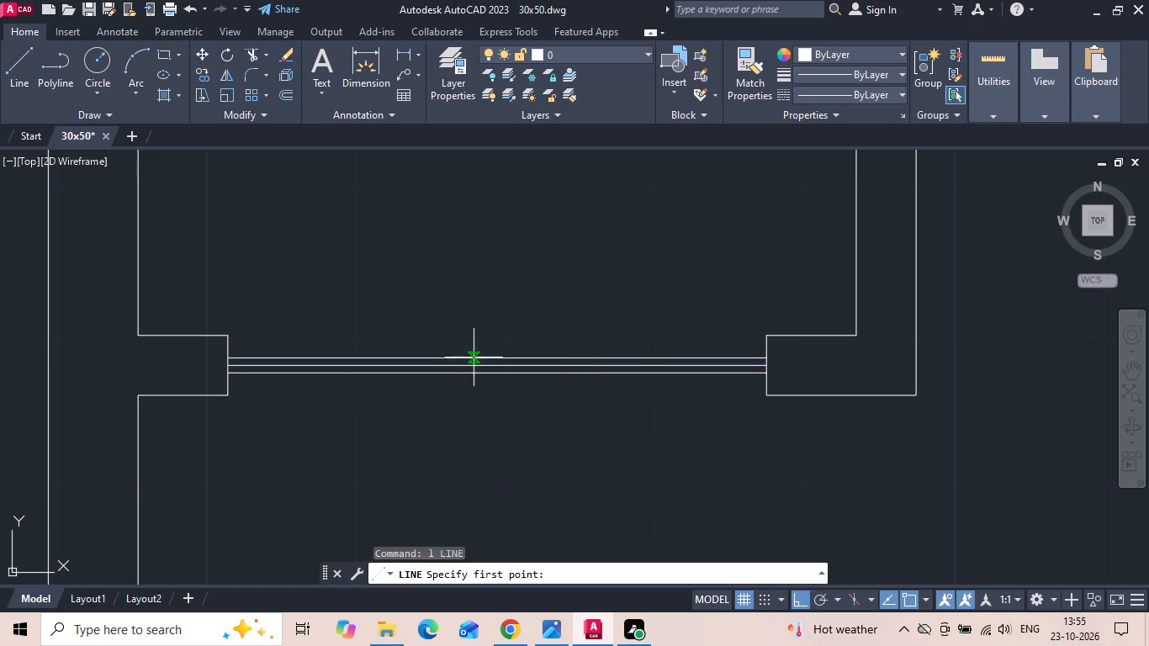
{"action": "left_click", "coordinate": [499, 358]}
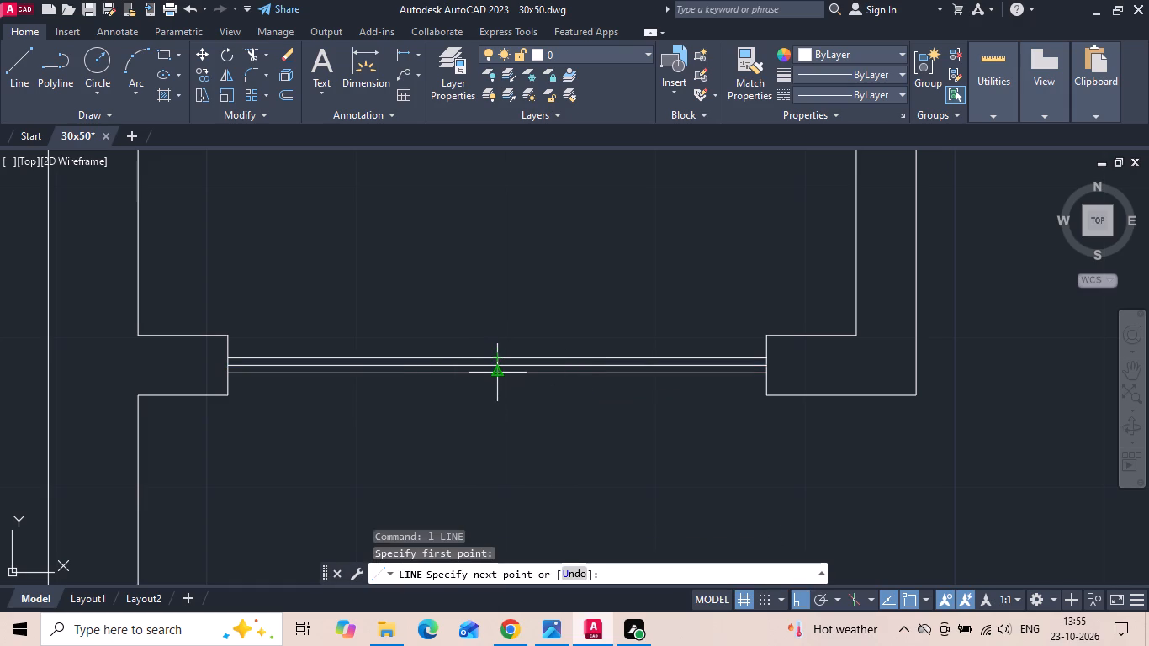
{"action": "left_click", "coordinate": [498, 373]}
{"action": "key", "text": "Escape"}
Trim the upper door line's right half and the lower line's left half to form two sliding panels, then save the drawing.
{"action": "type", "text": "tr"}
{"action": "key", "text": "space"}
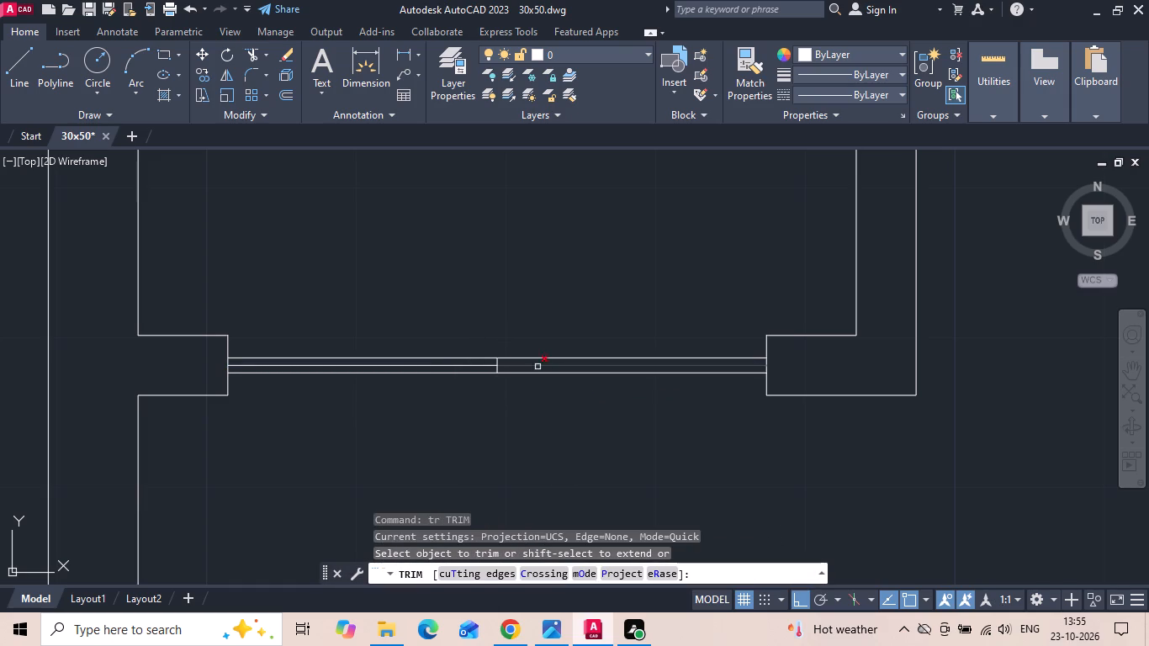
{"action": "left_click", "coordinate": [538, 373]}
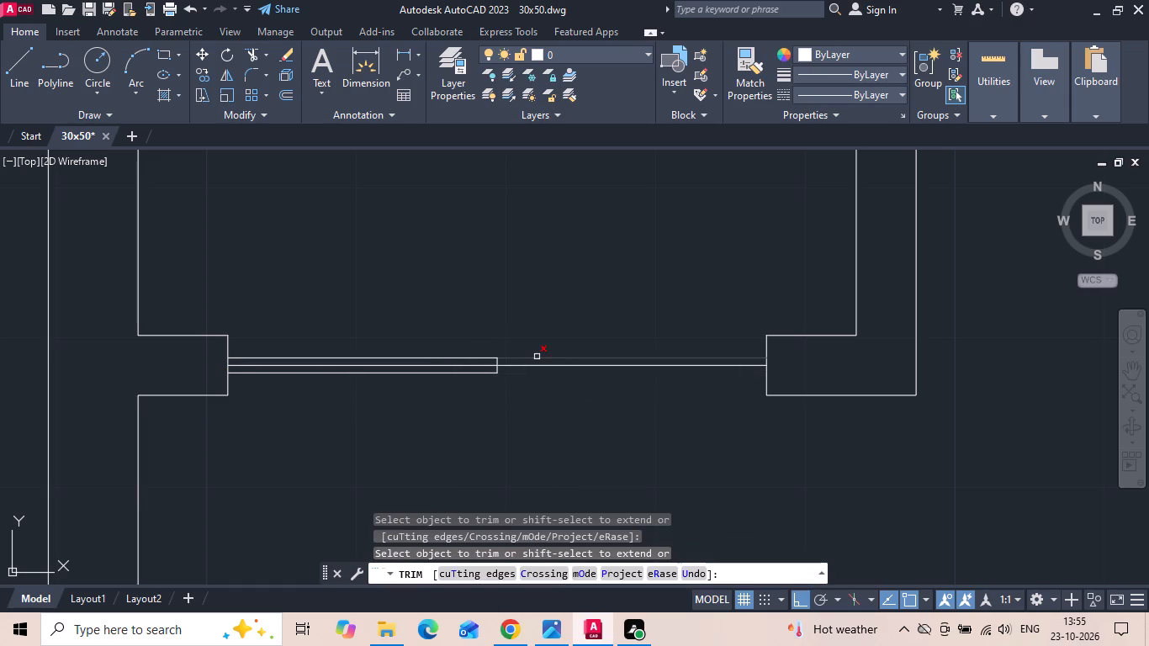
{"action": "key", "text": "ctrl+z"}
{"action": "left_click", "coordinate": [536, 357]}
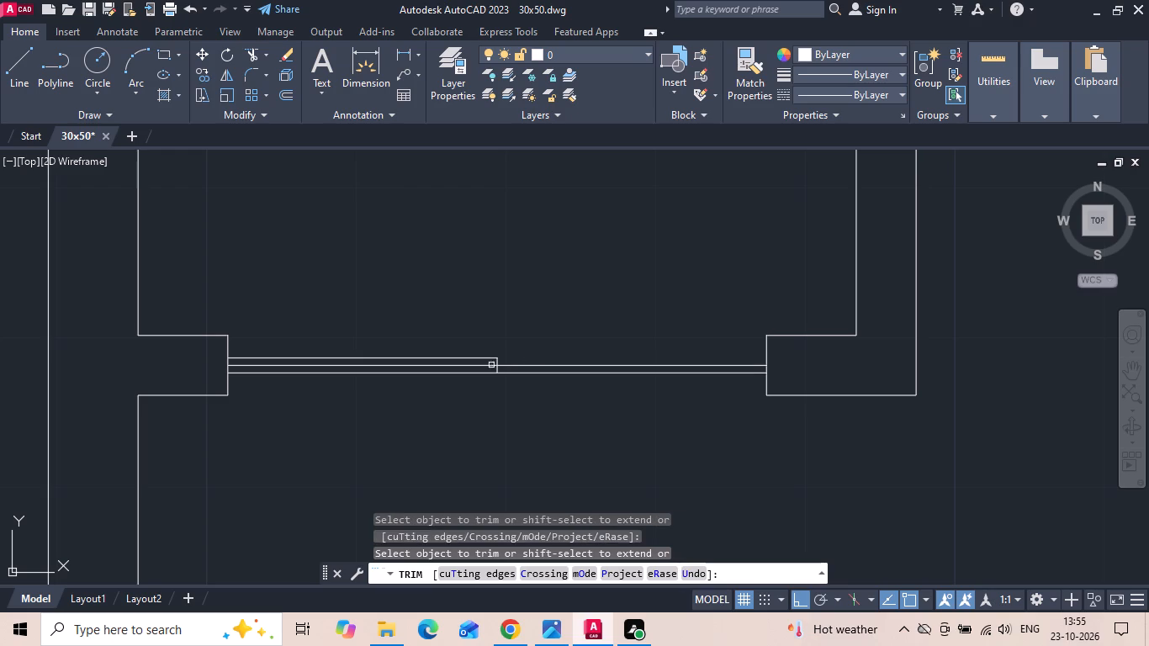
{"action": "left_click", "coordinate": [477, 372]}
{"action": "scroll", "coordinate": [434, 427], "scroll_direction": "down", "scroll_amount": 2}
{"action": "key", "text": "Escape"}
{"action": "key", "text": "ctrl+s"}
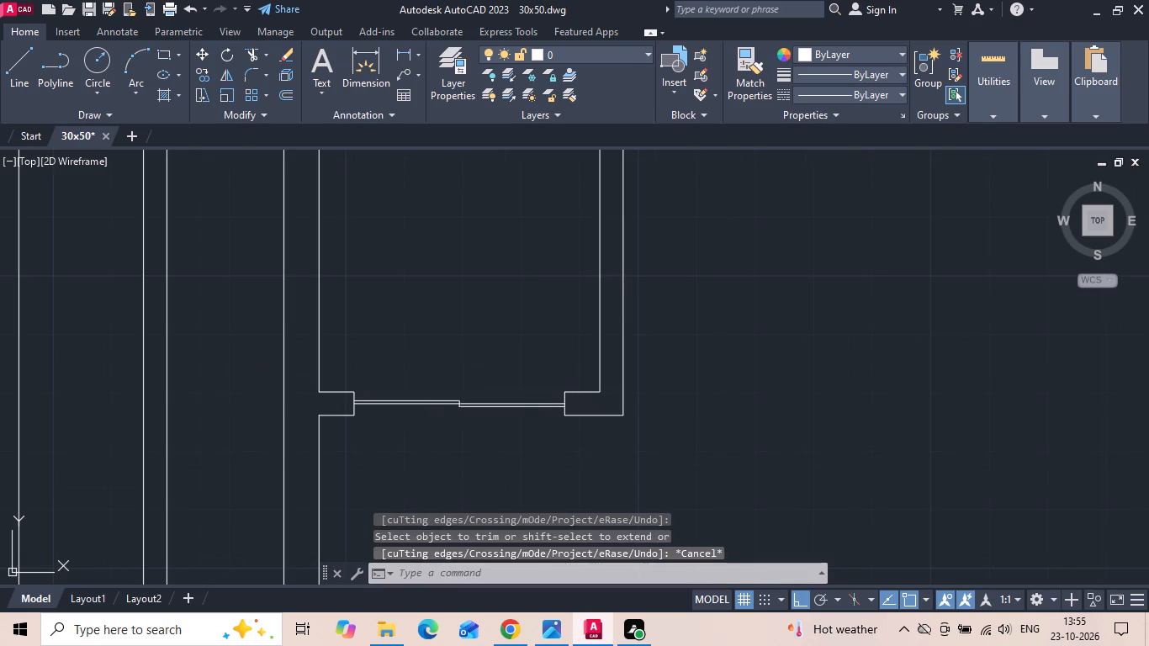
Offset the inner line of the pooja room's top wall 2' downward to draw the platform edge.
{"action": "scroll", "coordinate": [437, 372], "scroll_direction": "down", "scroll_amount": 3}
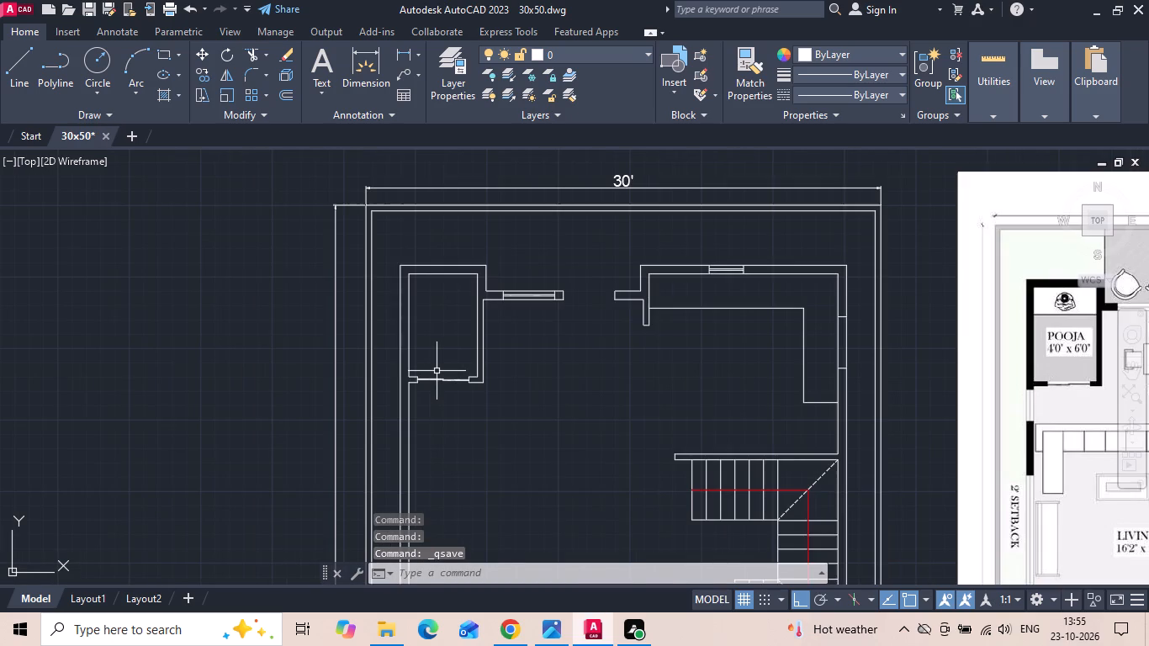
{"action": "scroll", "coordinate": [1054, 400], "scroll_direction": "up", "scroll_amount": 5}
{"action": "scroll", "coordinate": [855, 366], "scroll_direction": "down", "scroll_amount": 5}
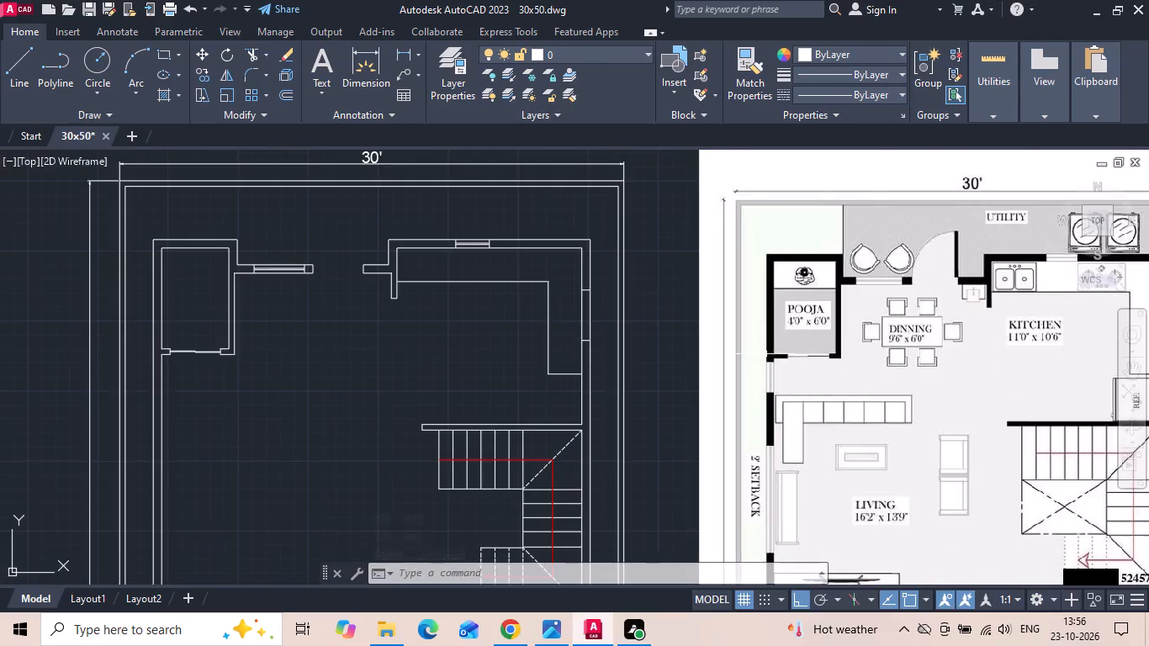
{"action": "scroll", "coordinate": [741, 344], "scroll_direction": "down", "scroll_amount": 2}
{"action": "middle_click_drag", "start_coordinate": [548, 389], "coordinate": [502, 336]}
{"action": "scroll", "coordinate": [432, 253], "scroll_direction": "up", "scroll_amount": 2}
{"action": "type", "text": "o"}
{"action": "key", "text": "space"}
{"action": "key", "text": "2"}
{"action": "key", "text": "apostrophe"}
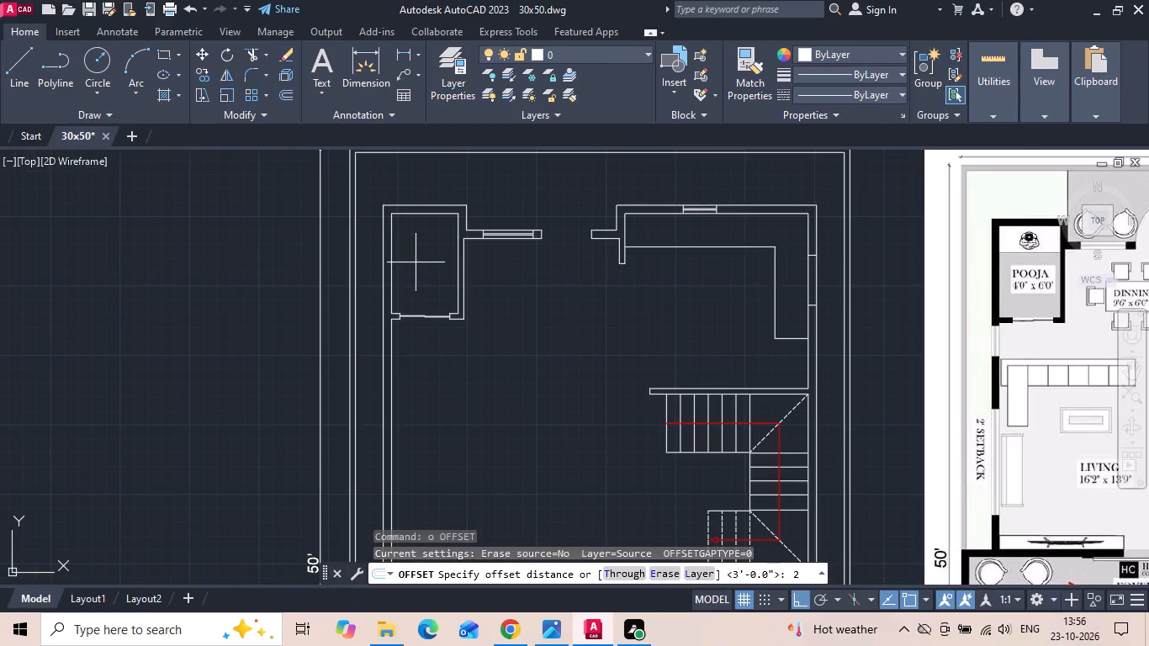
{"action": "key", "text": "Return"}
{"action": "left_click", "coordinate": [412, 215]}
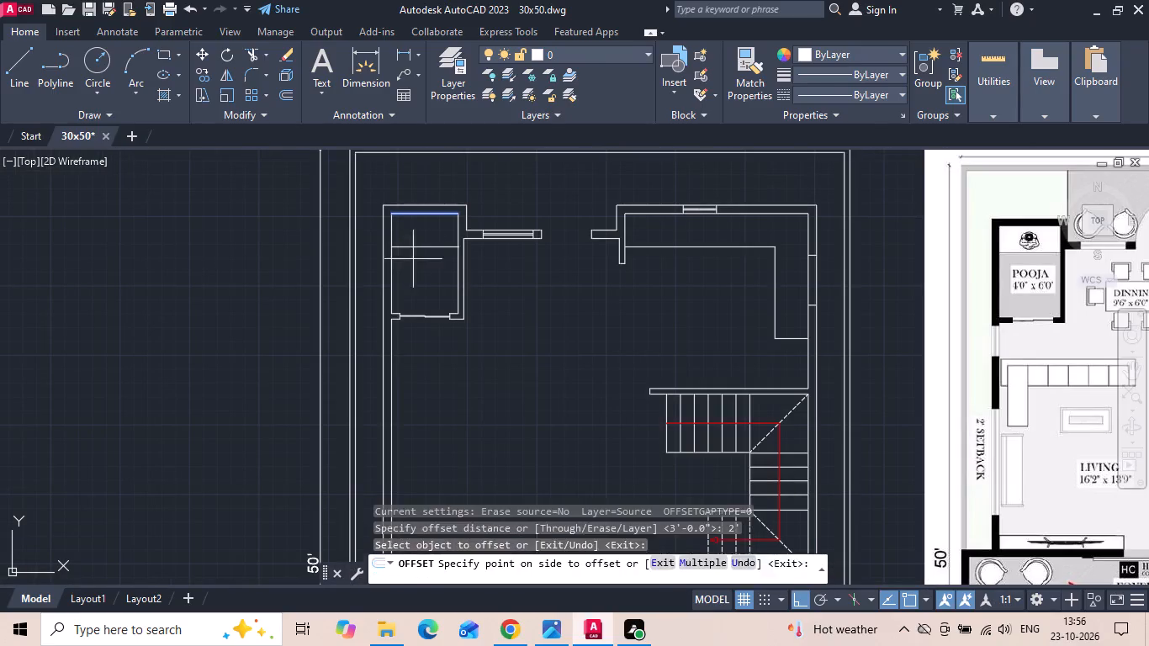
{"action": "left_click", "coordinate": [413, 259]}
{"action": "key", "text": "Escape"}
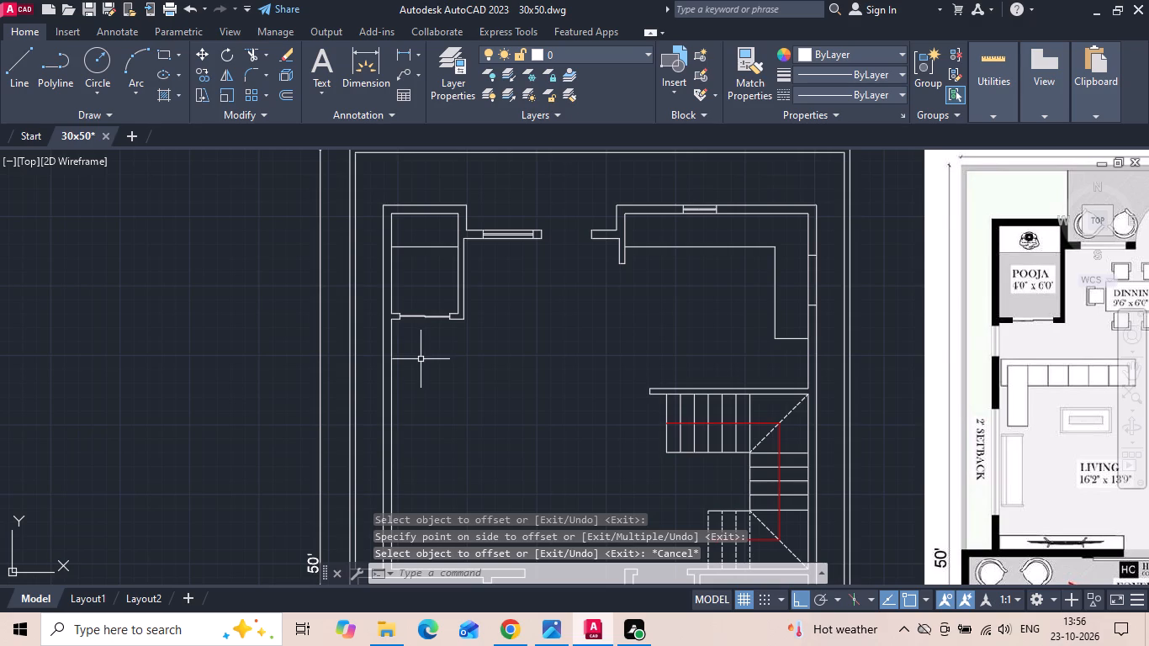
Offset the lower line of the pooja door's left wall stub 6" downward to mark the left-wall window's upper side.
{"action": "scroll", "coordinate": [365, 320], "scroll_direction": "up", "scroll_amount": 1}
{"action": "type", "text": "o"}
{"action": "key", "text": "space"}
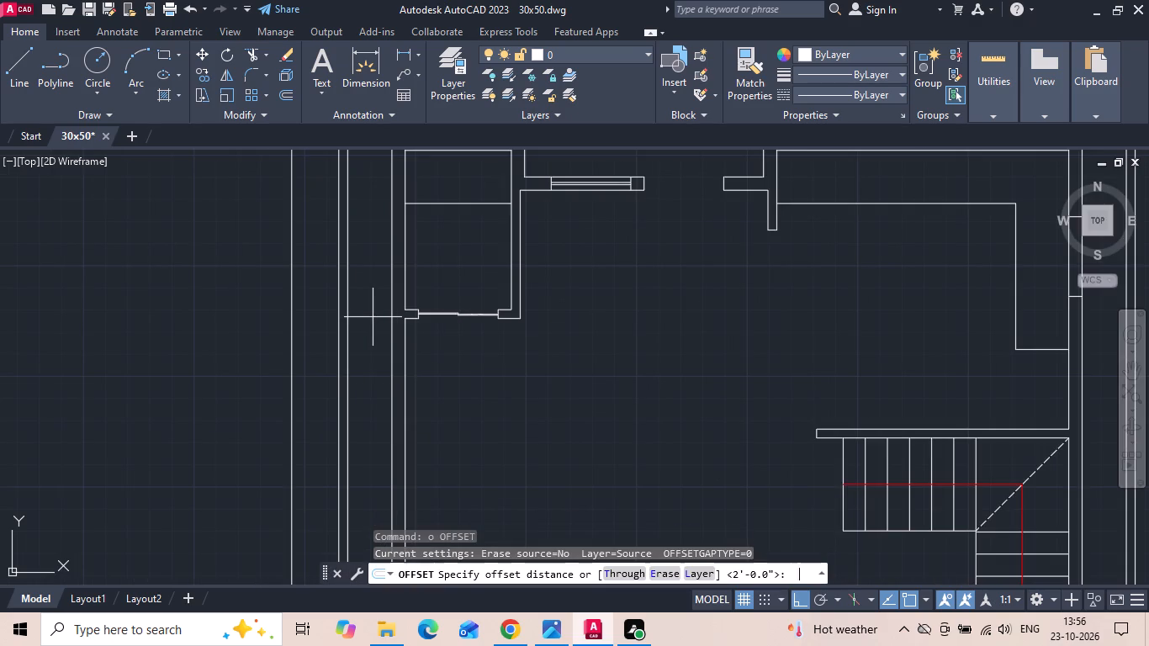
{"action": "type", "text": "6"}
{"action": "key", "text": "space"}
{"action": "scroll", "coordinate": [416, 315], "scroll_direction": "up", "scroll_amount": 2}
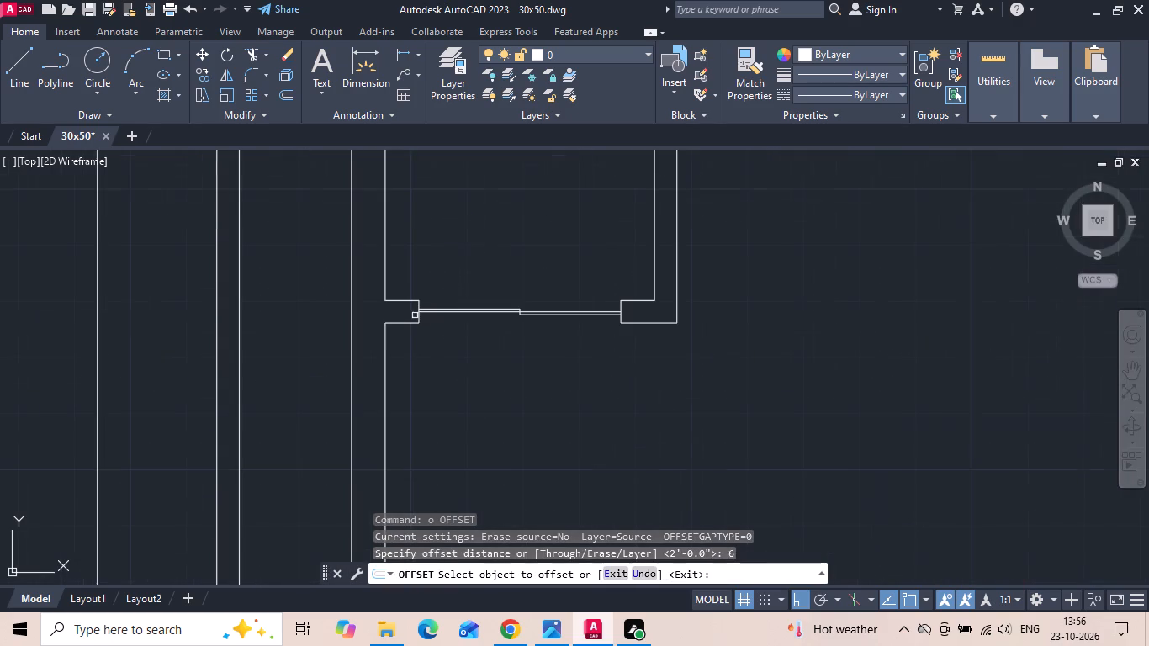
{"action": "left_click", "coordinate": [401, 324]}
{"action": "left_click", "coordinate": [394, 389]}
{"action": "key", "text": "Escape"}
Extend the offset line to the left wall's outer line and trim its part projecting into the room.
{"action": "type", "text": "ex"}
{"action": "key", "text": "space"}
{"action": "left_click_drag", "start_coordinate": [406, 345], "coordinate": [404, 379]}
{"action": "left_click_drag", "start_coordinate": [397, 352], "coordinate": [398, 382]}
{"action": "left_click", "coordinate": [398, 385]}
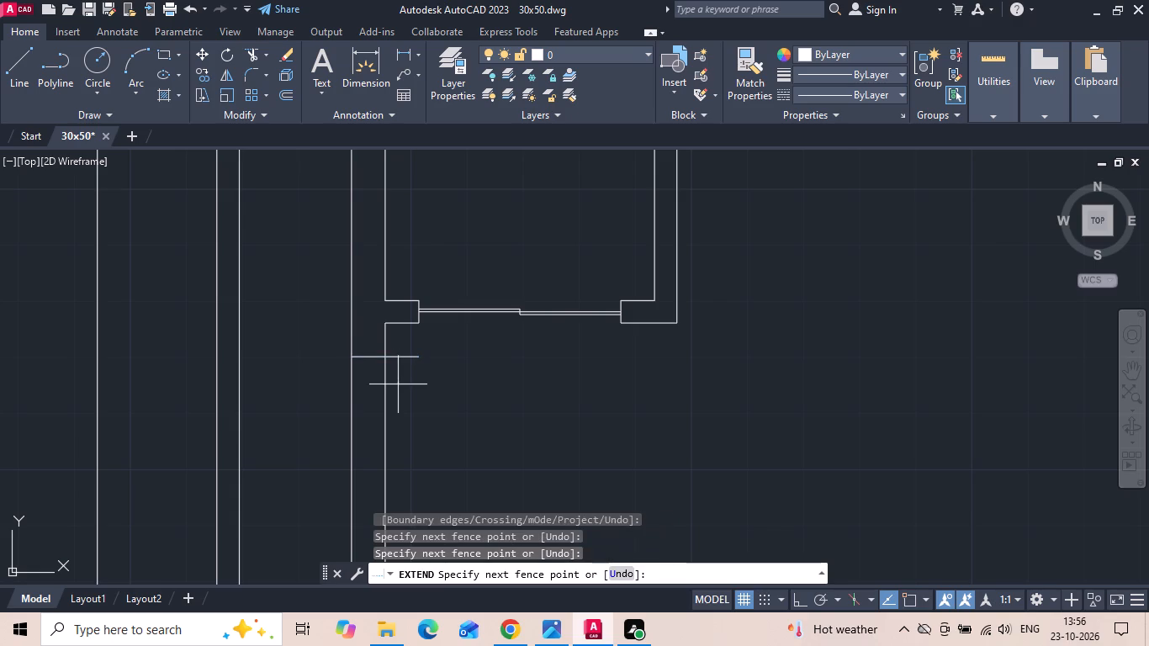
{"action": "key", "text": "Escape"}
{"action": "type", "text": "tr"}
{"action": "key", "text": "space"}
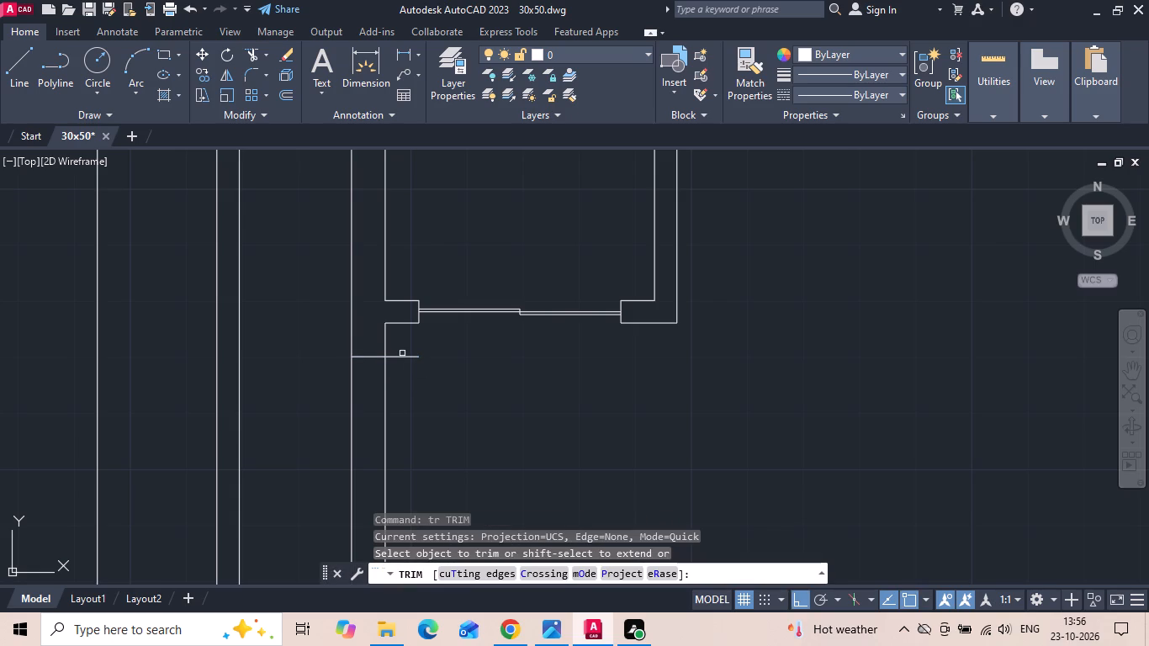
{"action": "left_click", "coordinate": [402, 358]}
{"action": "scroll", "coordinate": [402, 359], "scroll_direction": "down", "scroll_amount": 3}
{"action": "key", "text": "Escape"}
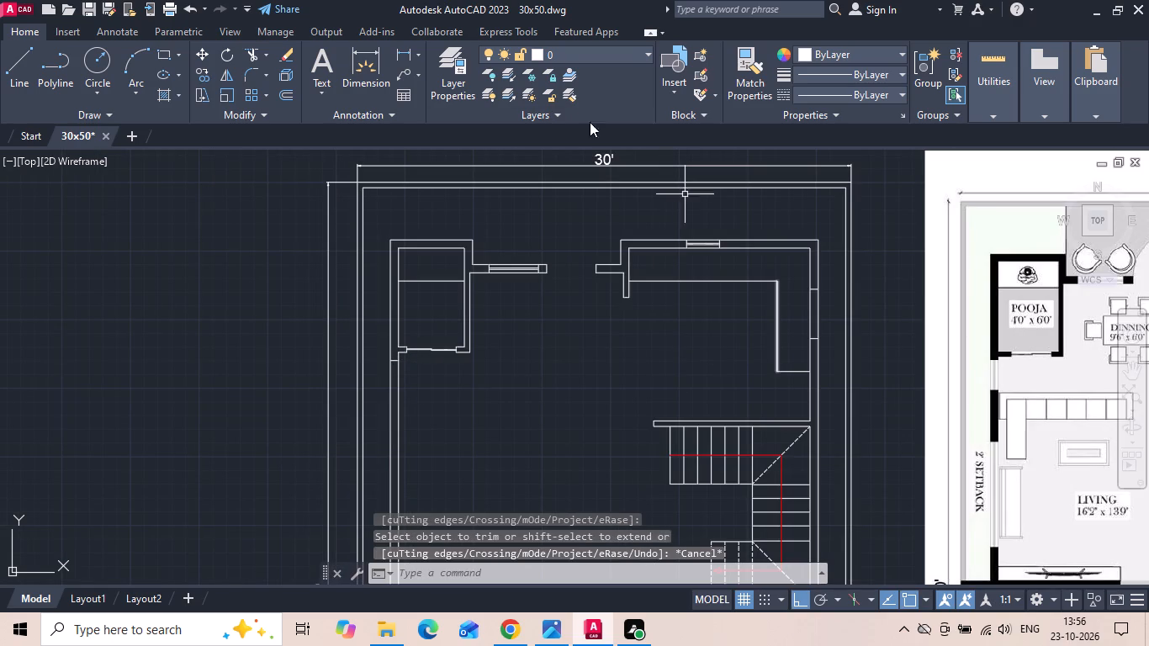
Measure the gap below the pooja door's wall stub and the left-wall window's length on the reference plan.
{"action": "left_click", "coordinate": [404, 57]}
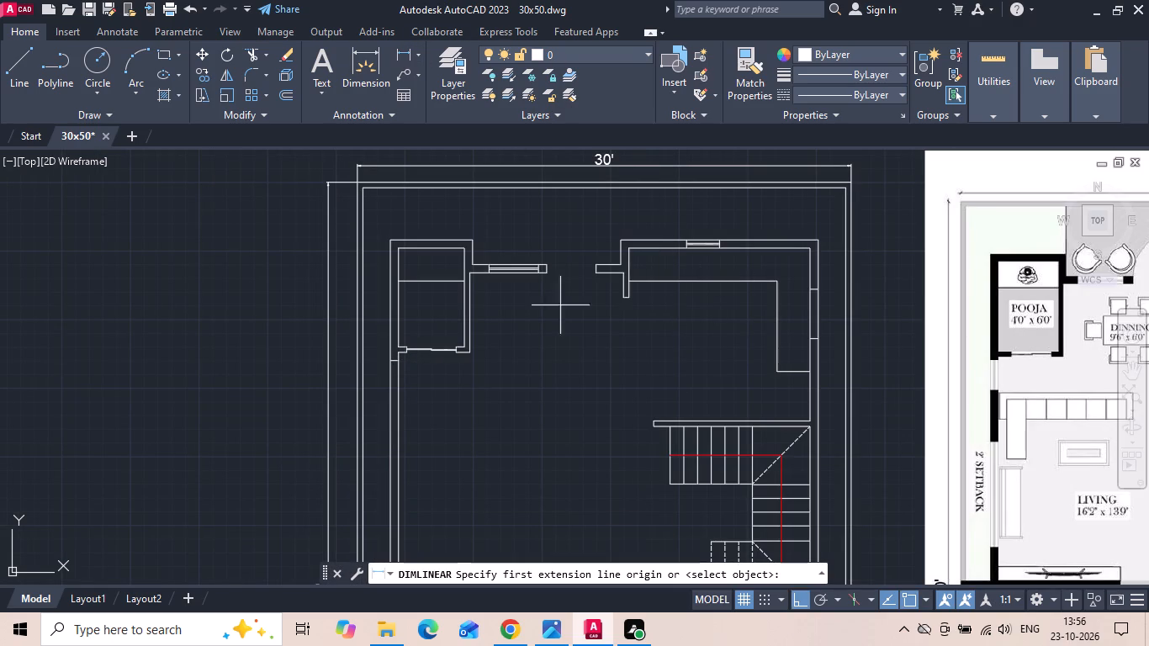
{"action": "middle_click_drag", "start_coordinate": [453, 310], "coordinate": [283, 307]}
{"action": "scroll", "coordinate": [796, 336], "scroll_direction": "up", "scroll_amount": 1}
{"action": "scroll", "coordinate": [862, 352], "scroll_direction": "up", "scroll_amount": 3}
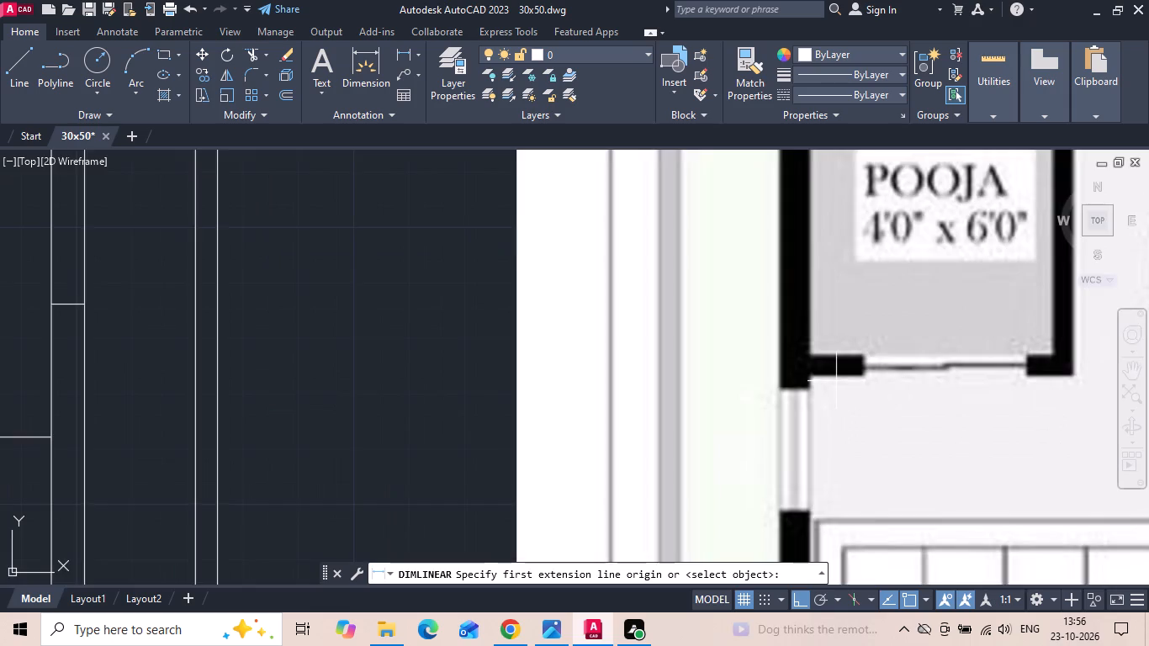
{"action": "scroll", "coordinate": [836, 381], "scroll_direction": "up", "scroll_amount": 1}
{"action": "left_click", "coordinate": [765, 370]}
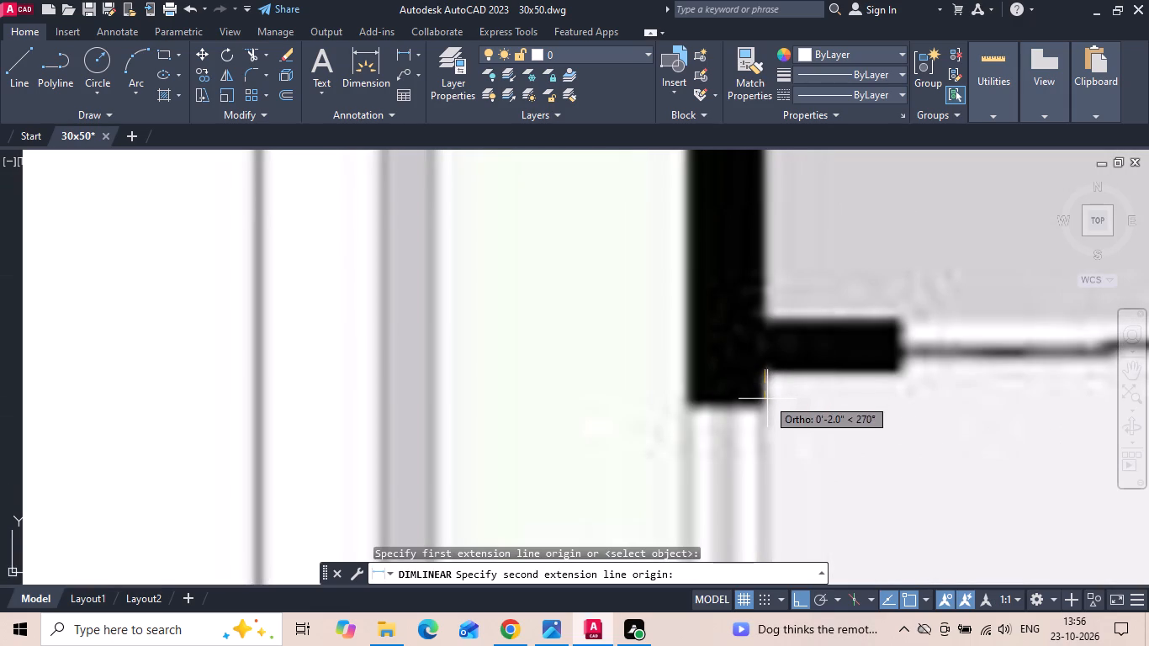
{"action": "middle_click_drag", "start_coordinate": [767, 399], "coordinate": [760, 370]}
{"action": "scroll", "coordinate": [760, 370], "scroll_direction": "up", "scroll_amount": 1}
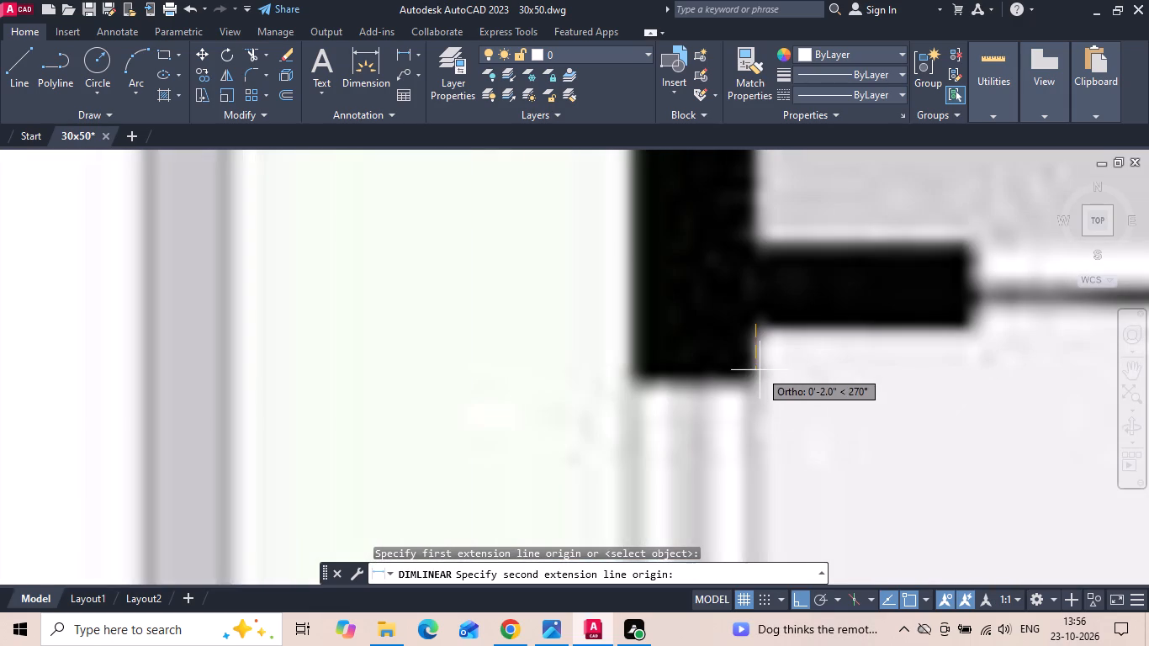
{"action": "scroll", "coordinate": [757, 290], "scroll_direction": "down", "scroll_amount": 2}
{"action": "key", "text": "Escape"}
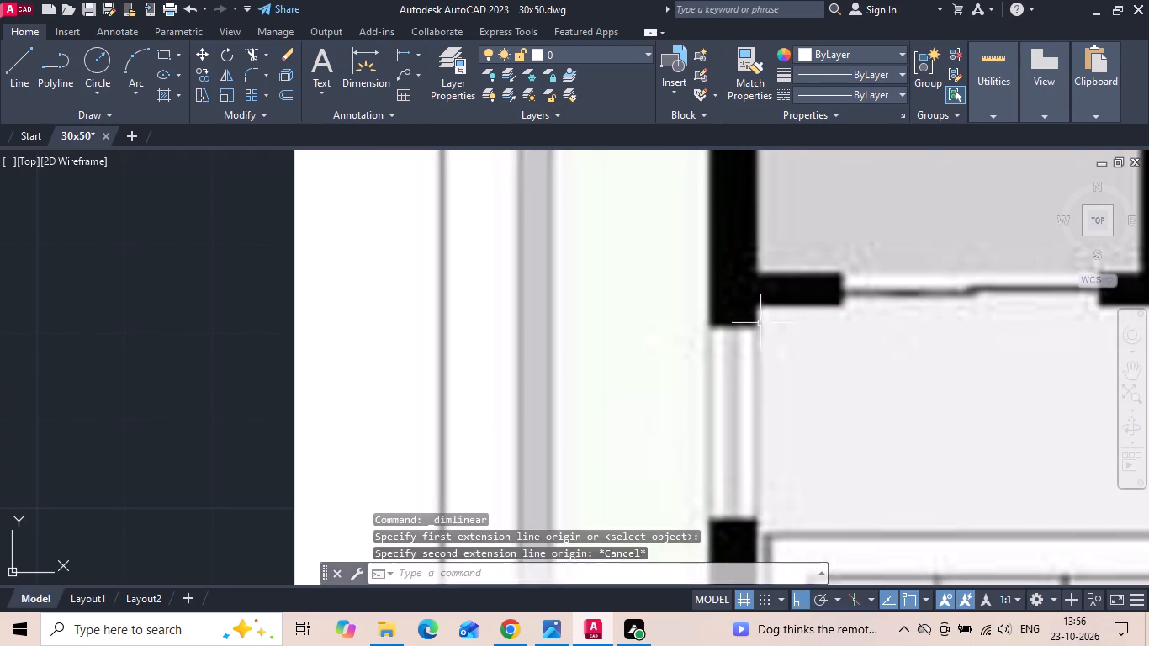
{"action": "key", "text": "space"}
{"action": "left_click", "coordinate": [755, 324]}
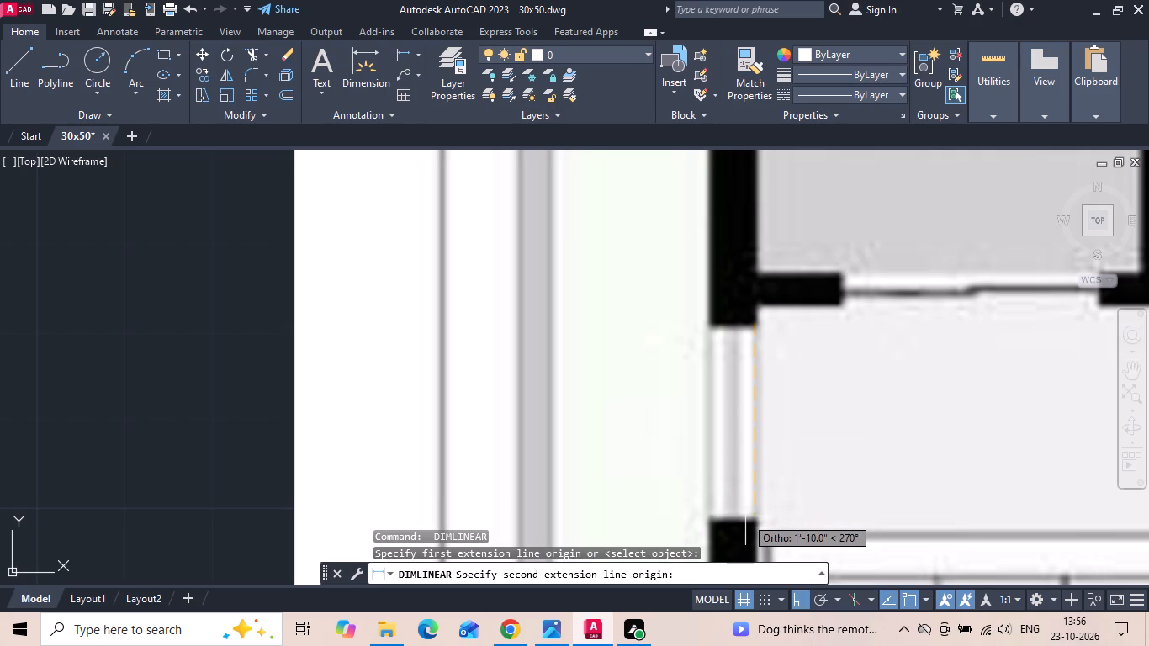
{"action": "key", "text": "Escape"}
{"action": "scroll", "coordinate": [847, 374], "scroll_direction": "down", "scroll_amount": 2}
{"action": "scroll", "coordinate": [752, 371], "scroll_direction": "down", "scroll_amount": 1}
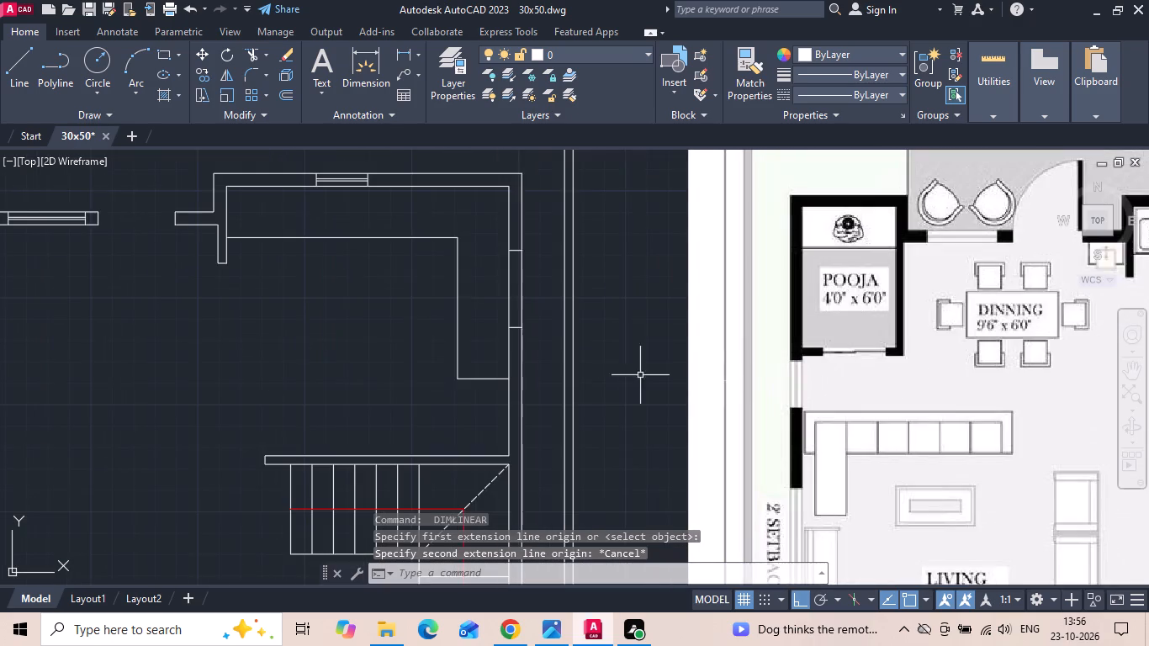
Move the left-wall window's upper line 2" upward.
{"action": "middle_click_drag", "start_coordinate": [283, 389], "coordinate": [938, 350]}
{"action": "scroll", "coordinate": [495, 328], "scroll_direction": "up", "scroll_amount": 4}
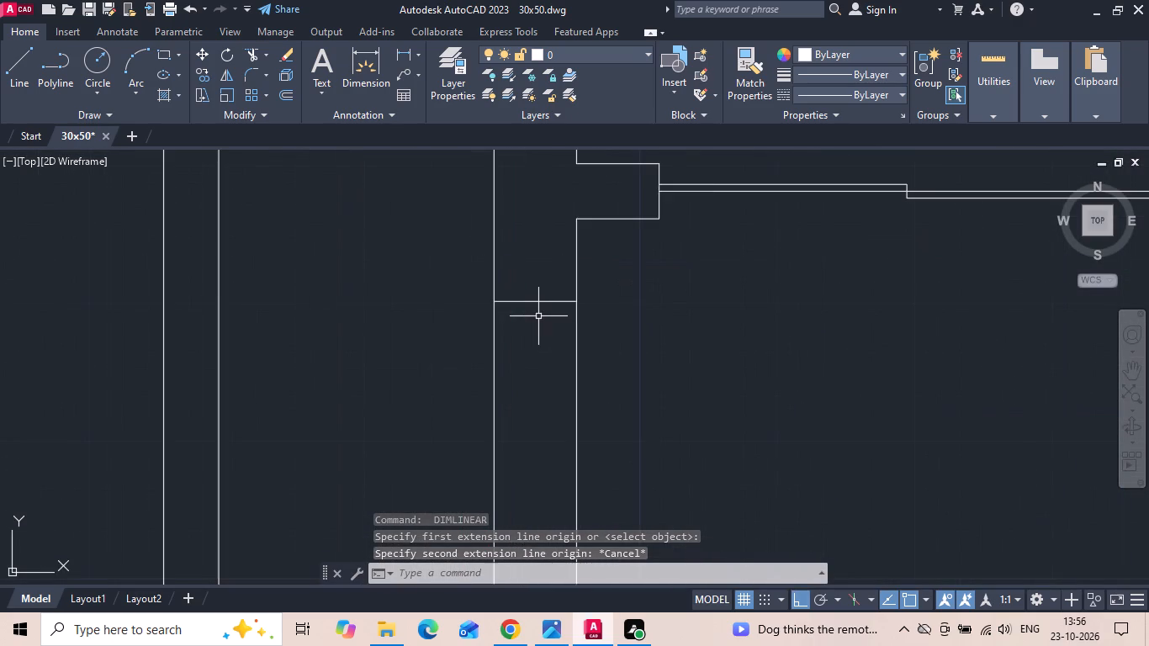
{"action": "left_click_drag", "start_coordinate": [538, 315], "coordinate": [536, 307]}
{"action": "left_click", "coordinate": [525, 272]}
{"action": "right_click", "coordinate": [525, 272]}
{"action": "left_click", "coordinate": [569, 299]}
{"action": "left_click", "coordinate": [827, 336]}
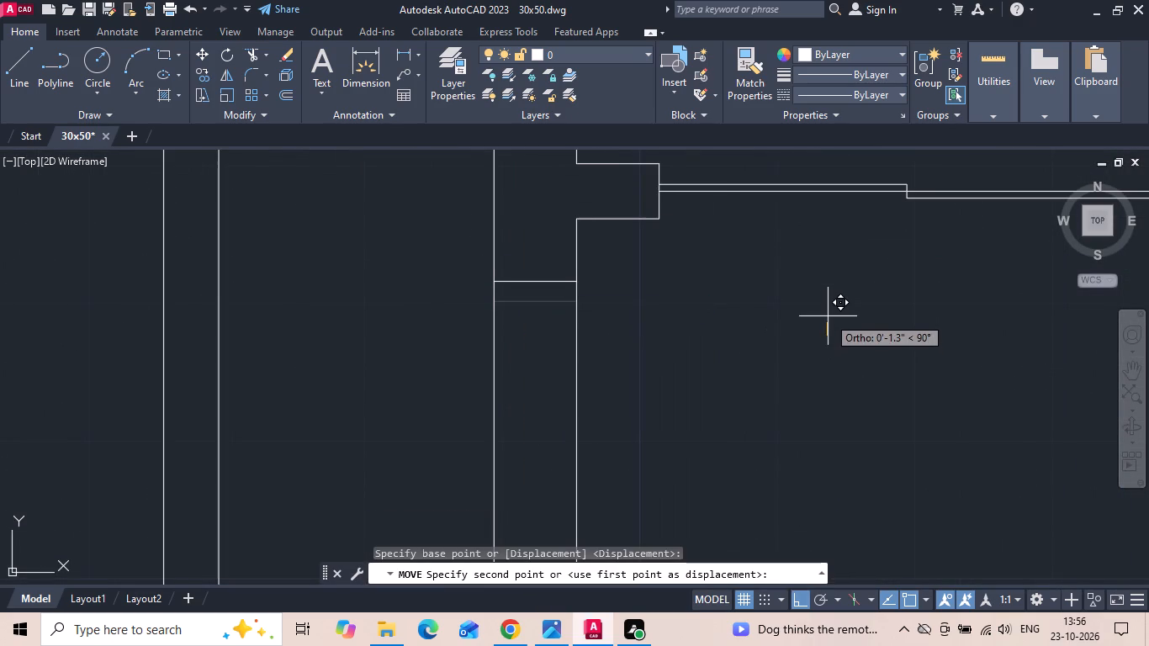
{"action": "type", "text": "2"}
{"action": "key", "text": "space"}
Copy the left-wall window's upper line 24" downward to form the window's lower side.
{"action": "left_click", "coordinate": [558, 296]}
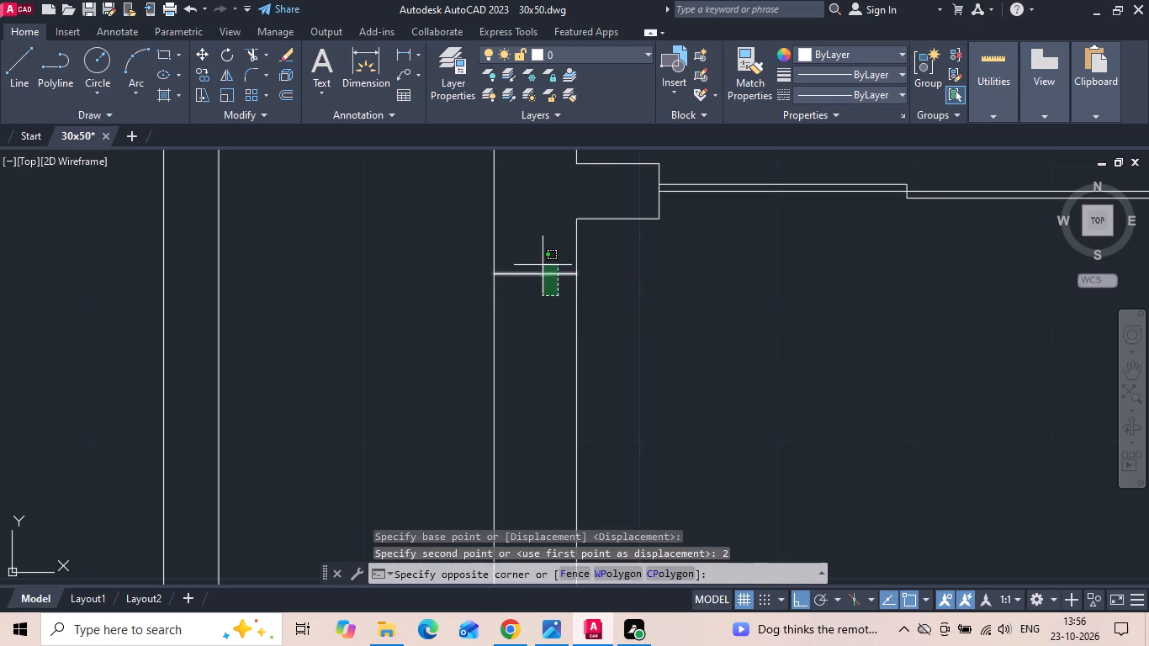
{"action": "left_click", "coordinate": [543, 265]}
{"action": "right_click", "coordinate": [541, 263]}
{"action": "left_click", "coordinate": [591, 329]}
{"action": "left_click_drag", "start_coordinate": [769, 295], "coordinate": [759, 377]}
{"action": "key", "text": "2"}
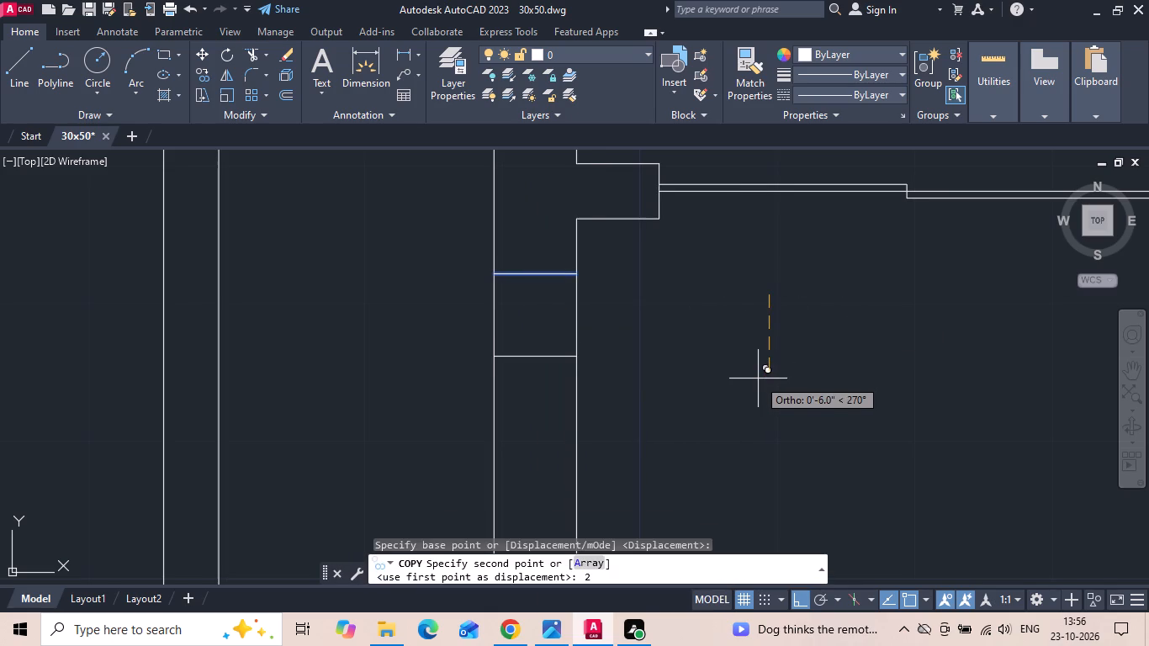
{"action": "type", "text": "4"}
{"action": "key", "text": "space"}
{"action": "scroll", "coordinate": [653, 266], "scroll_direction": "down", "scroll_amount": 3}
{"action": "key", "text": "Escape"}
Draw a vertical centre line between the midpoints of the kitchen's right-wall window end lines.
{"action": "scroll", "coordinate": [617, 304], "scroll_direction": "down", "scroll_amount": 2}
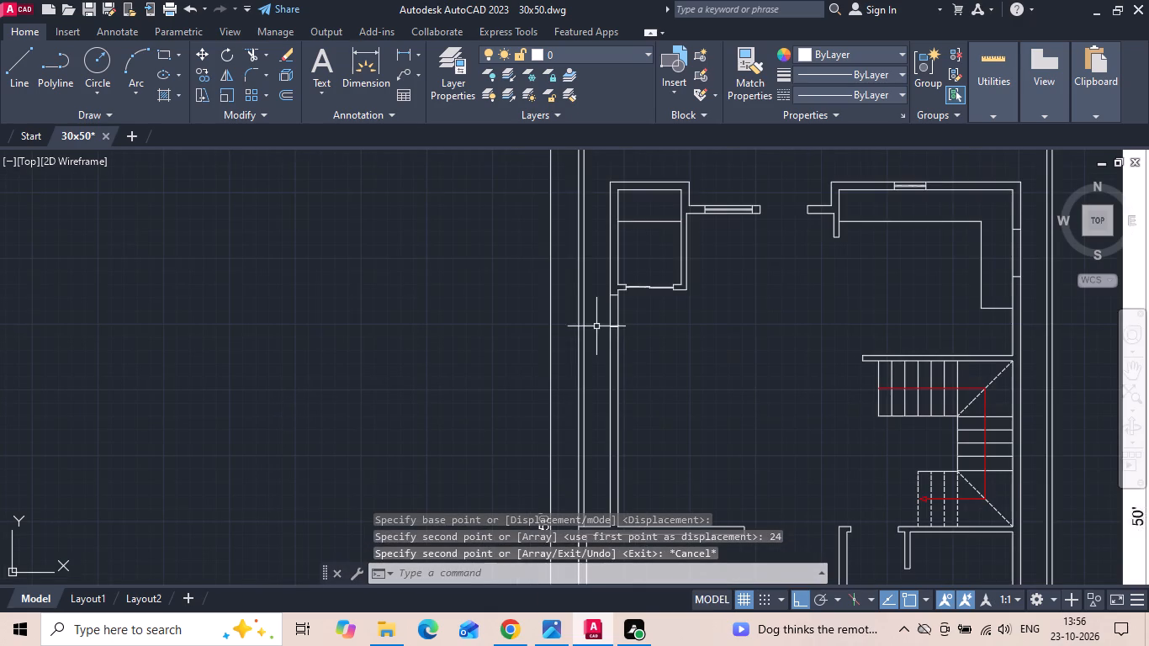
{"action": "middle_click_drag", "start_coordinate": [834, 320], "coordinate": [610, 321]}
{"action": "scroll", "coordinate": [832, 255], "scroll_direction": "up", "scroll_amount": 2}
{"action": "key", "text": "l"}
{"action": "key", "text": "space"}
{"action": "scroll", "coordinate": [728, 220], "scroll_direction": "up", "scroll_amount": 1}
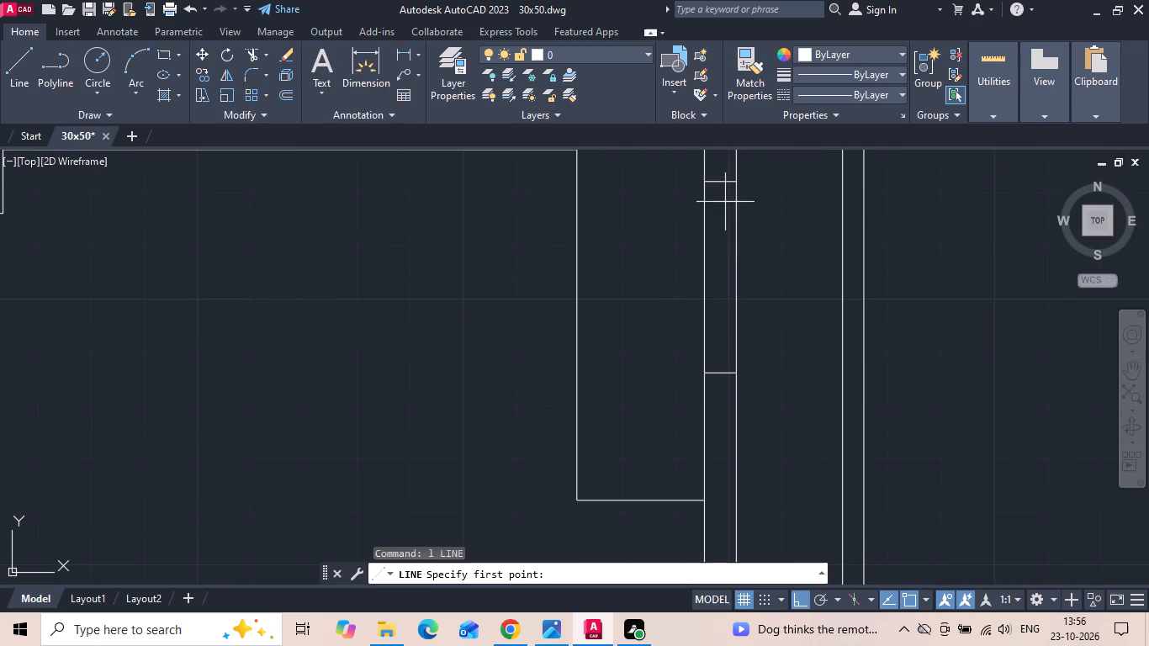
{"action": "left_click", "coordinate": [718, 181]}
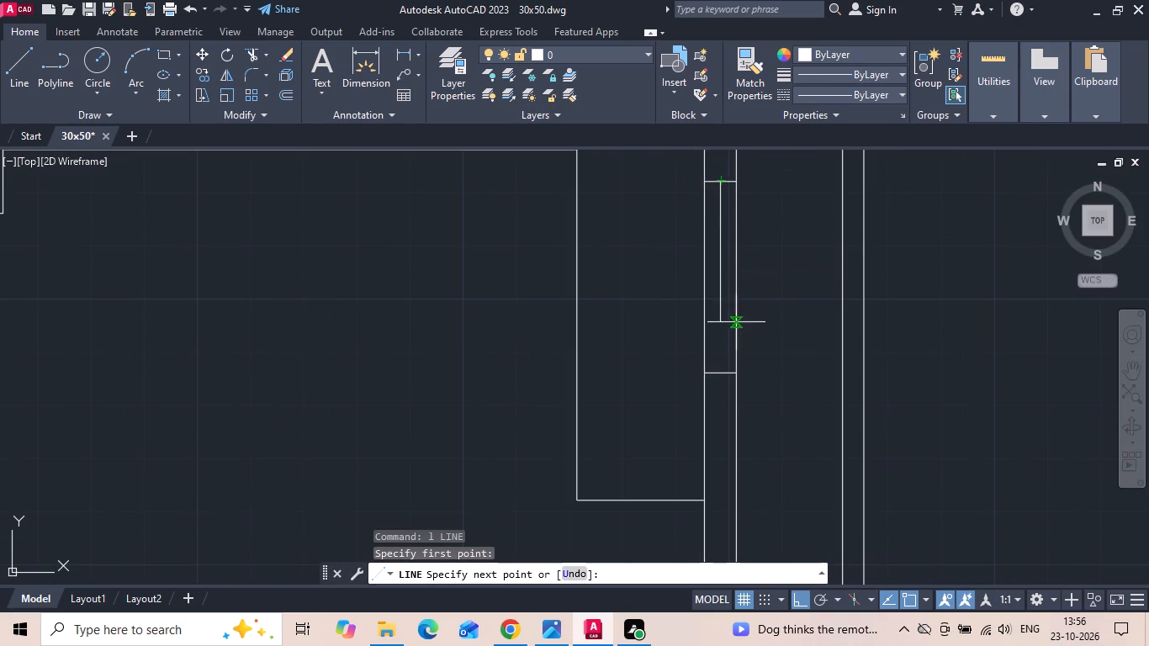
{"action": "left_click", "coordinate": [723, 368]}
{"action": "key", "text": "Escape"}
Copy the kitchen window's centre line 0.5" to each side and delete the original to leave two glass lines.
{"action": "scroll", "coordinate": [725, 352], "scroll_direction": "up", "scroll_amount": 2}
{"action": "left_click", "coordinate": [721, 321]}
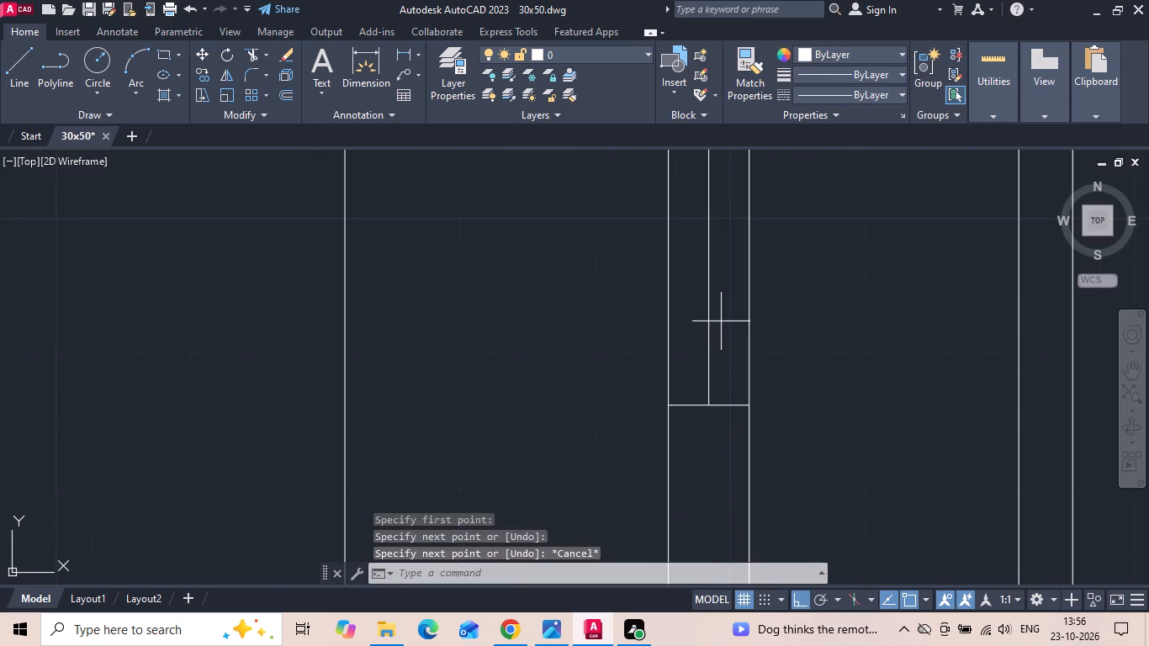
{"action": "left_click", "coordinate": [704, 294]}
{"action": "right_click", "coordinate": [704, 293]}
{"action": "left_click", "coordinate": [717, 326]}
{"action": "scroll", "coordinate": [701, 352], "scroll_direction": "up", "scroll_amount": 1}
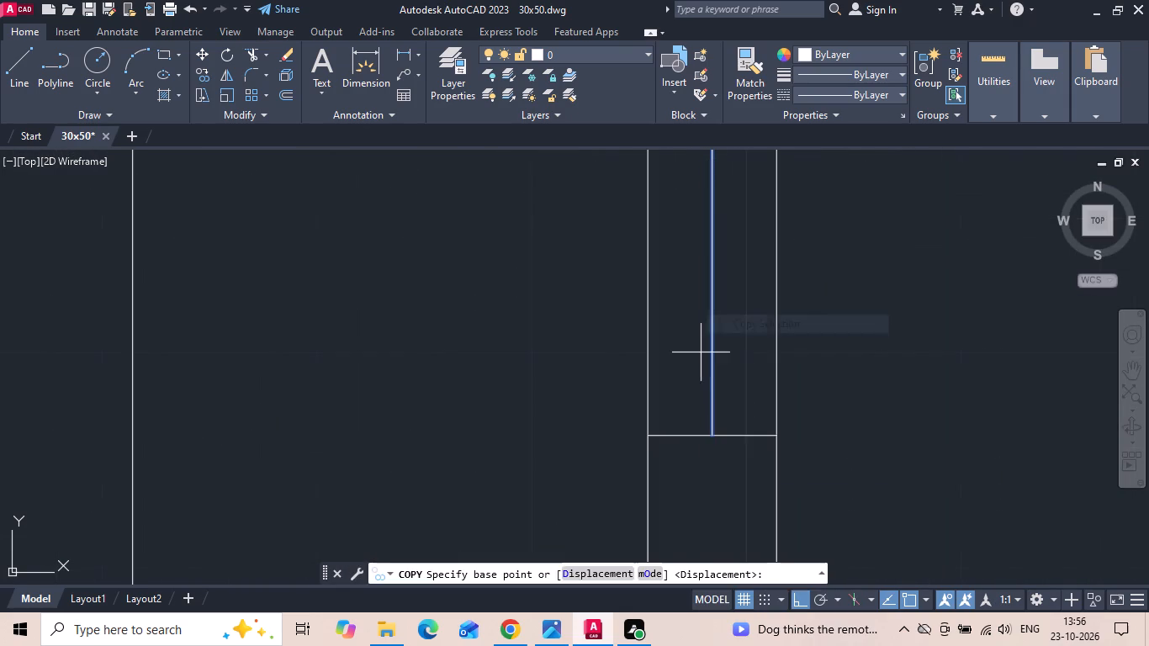
{"action": "left_click_drag", "start_coordinate": [756, 320], "coordinate": [732, 327]}
{"action": "type", "text": ".5"}
{"action": "key", "text": "space"}
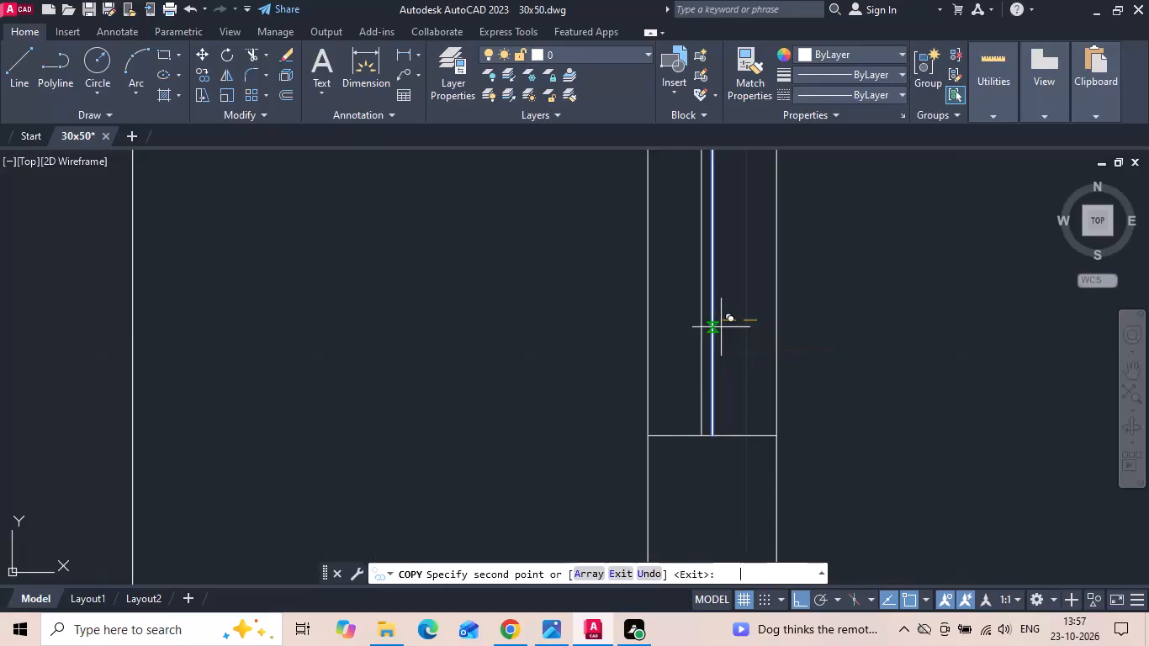
{"action": "type", "text": ".5"}
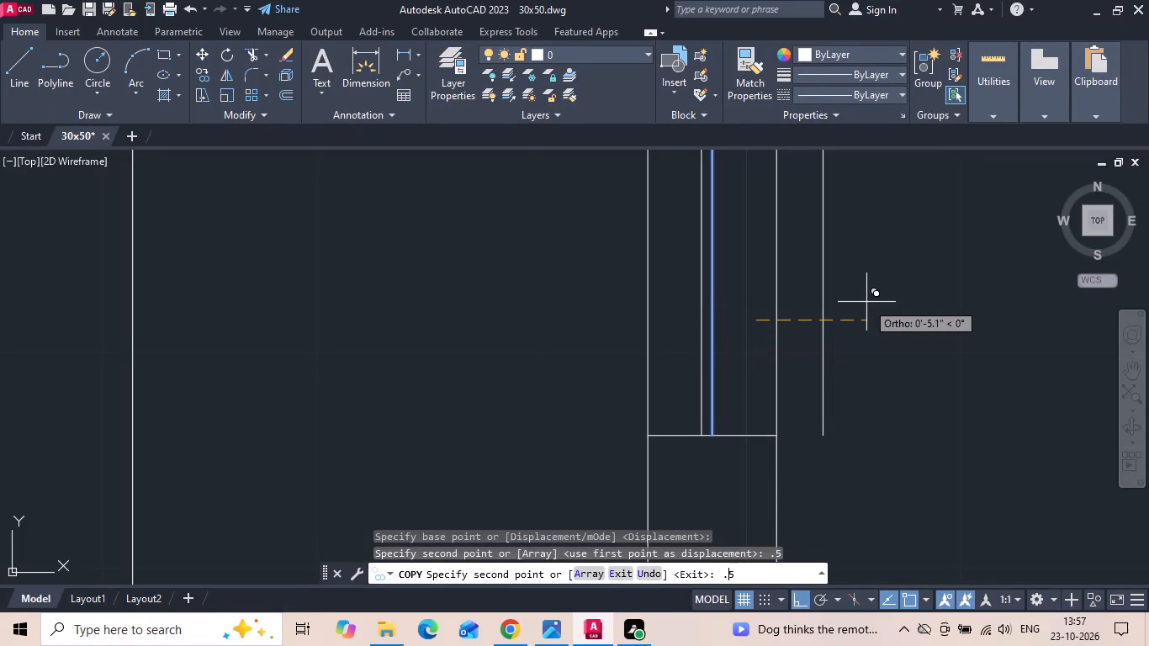
{"action": "key", "text": "space"}
{"action": "key", "text": "Escape"}
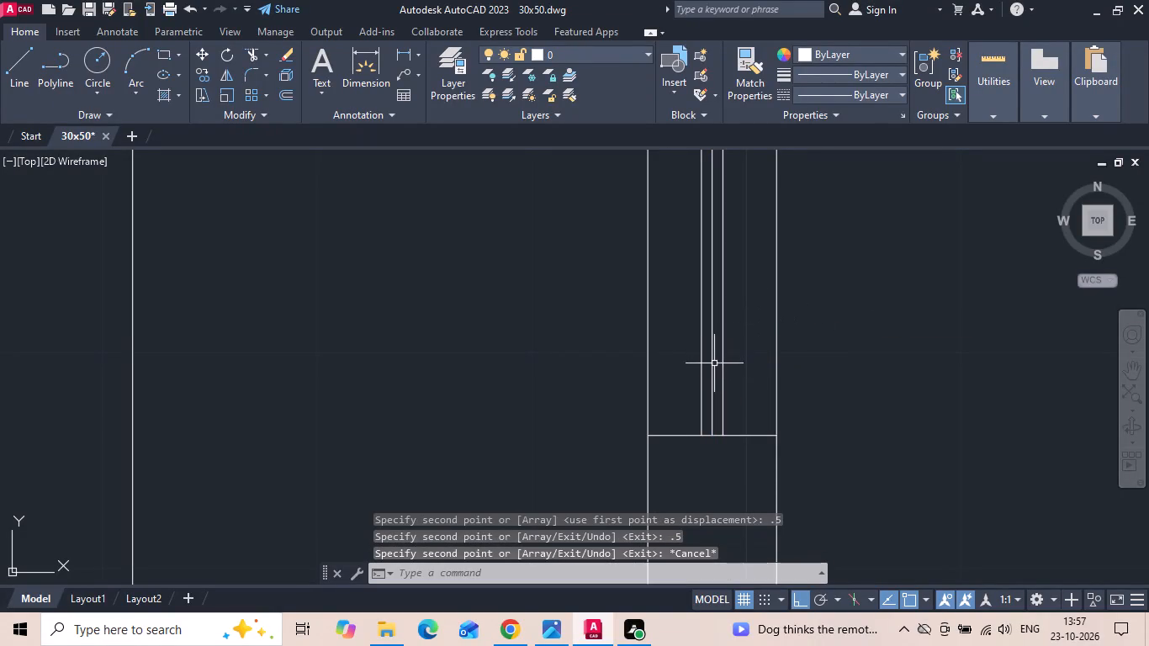
{"action": "left_click", "coordinate": [714, 363]}
{"action": "key", "text": "Delete"}
Copy the kitchen window's two glass lines to the left-wall window, aligning the openings' upper-left corners.
{"action": "scroll", "coordinate": [796, 320], "scroll_direction": "down", "scroll_amount": 5}
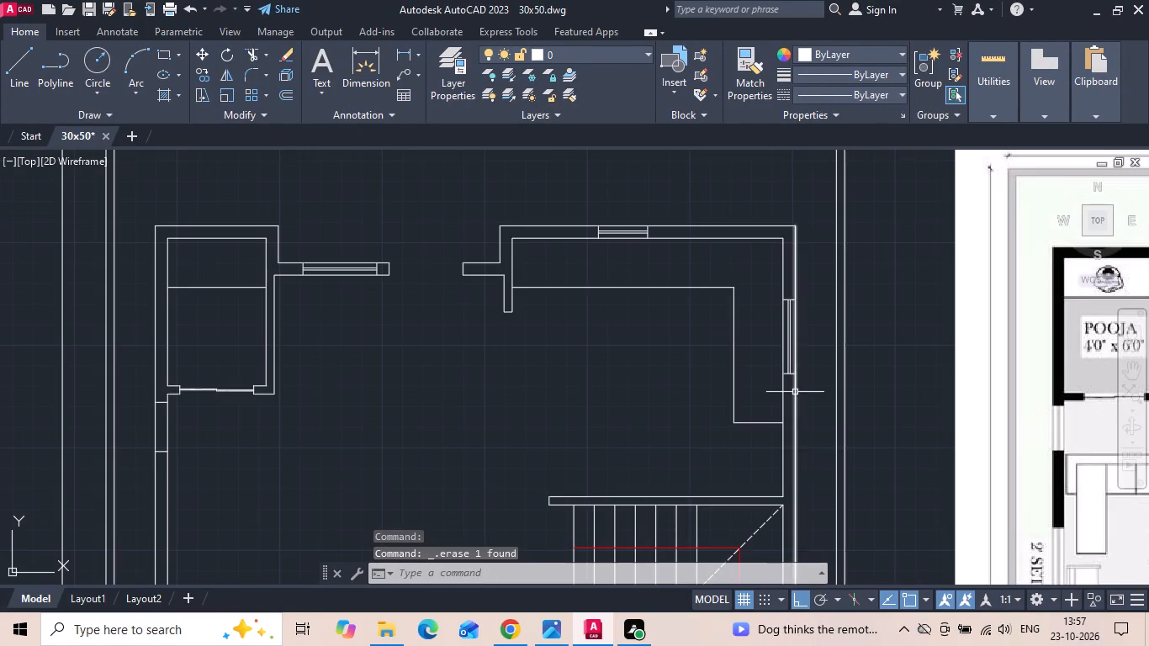
{"action": "scroll", "coordinate": [816, 336], "scroll_direction": "up", "scroll_amount": 2}
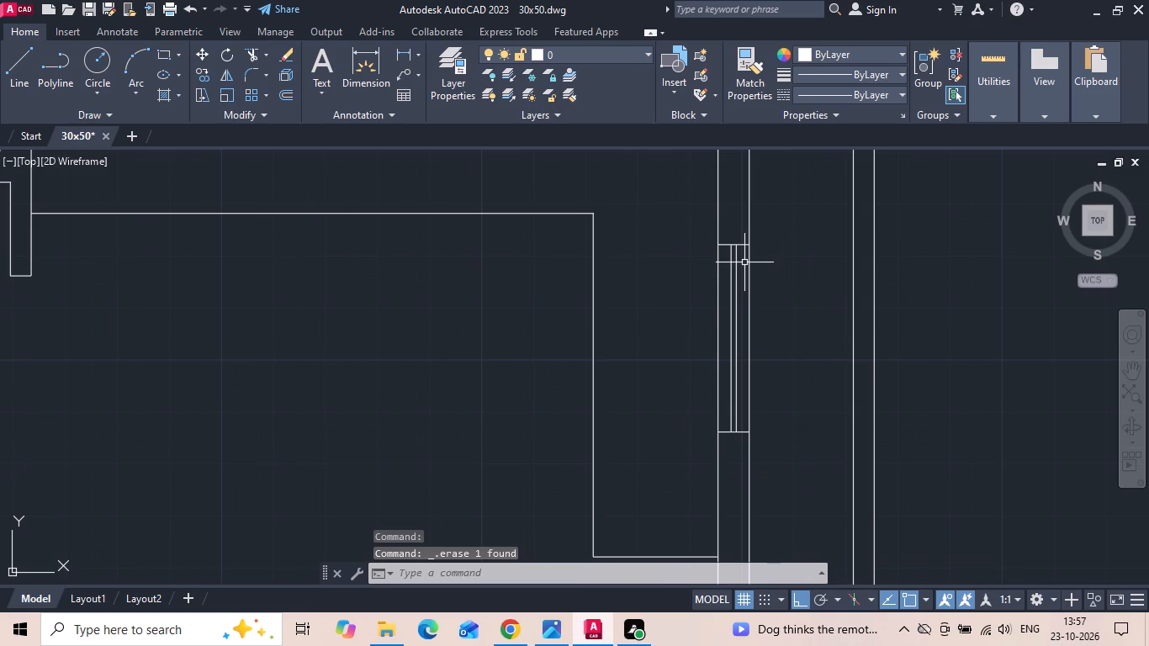
{"action": "scroll", "coordinate": [749, 254], "scroll_direction": "up", "scroll_amount": 2}
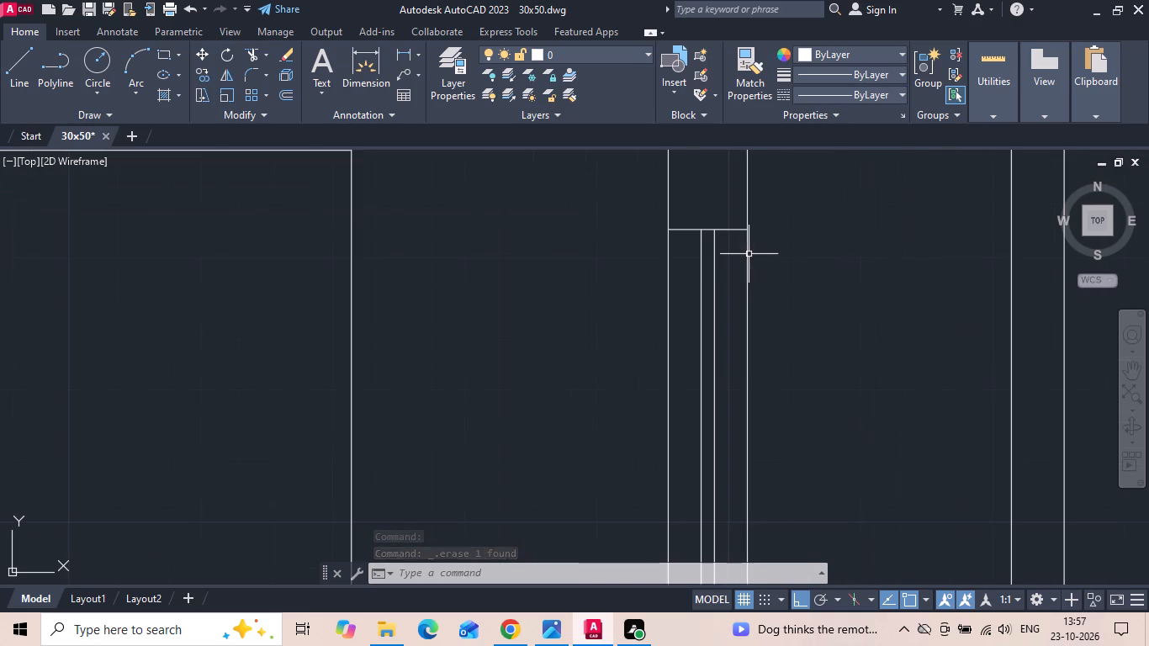
{"action": "left_click", "coordinate": [730, 283]}
{"action": "left_click", "coordinate": [696, 324]}
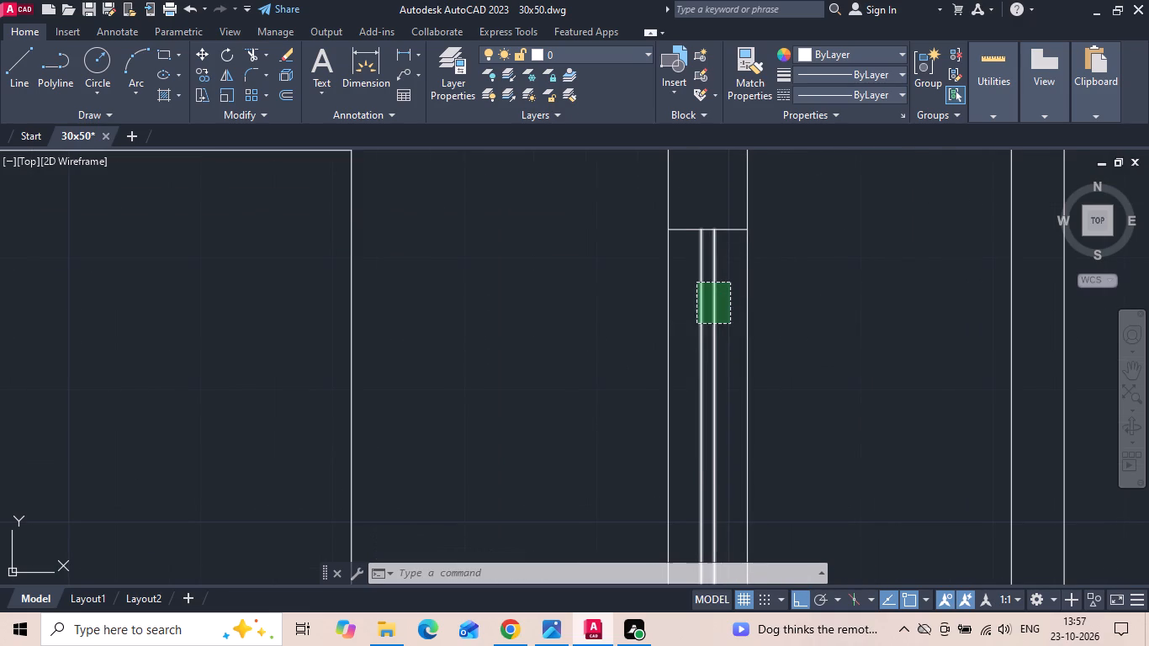
{"action": "right_click", "coordinate": [696, 324]}
{"action": "left_click", "coordinate": [738, 348]}
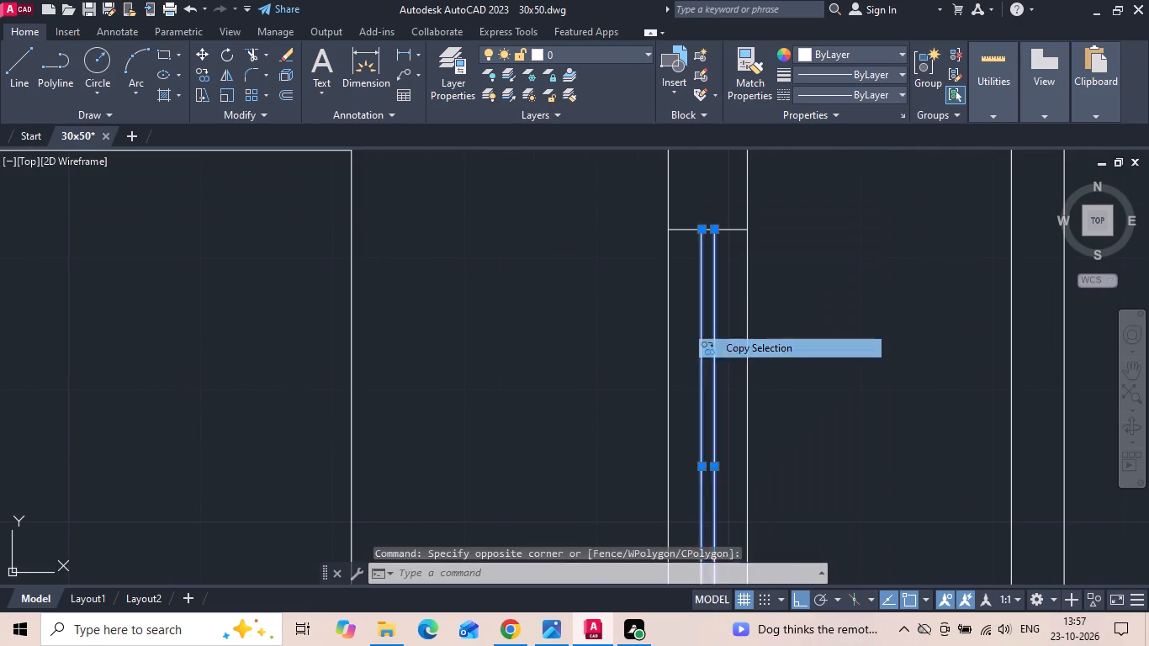
{"action": "left_click", "coordinate": [668, 230]}
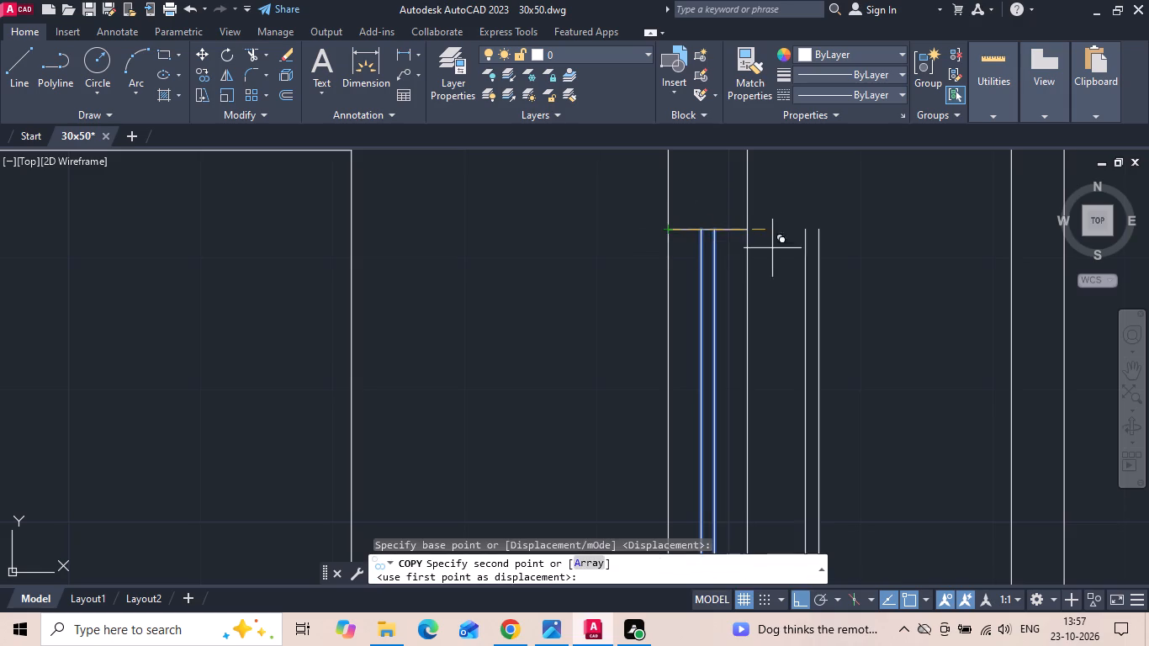
{"action": "scroll", "coordinate": [827, 261], "scroll_direction": "down", "scroll_amount": 4}
{"action": "middle_click_drag", "start_coordinate": [564, 316], "coordinate": [775, 288]}
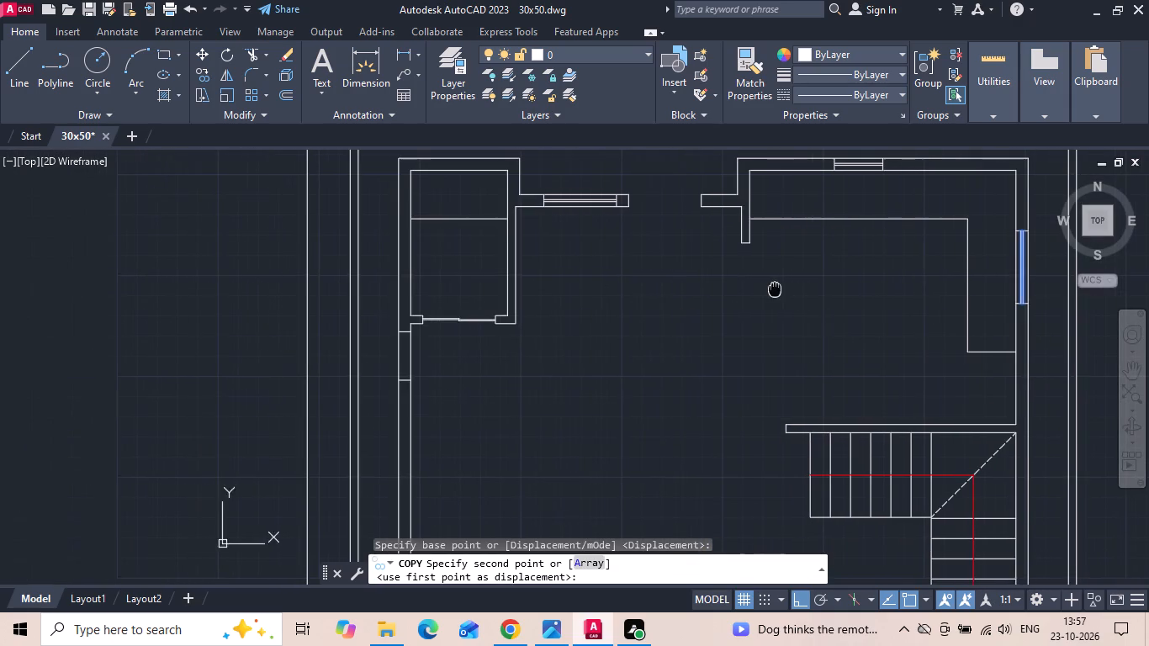
{"action": "scroll", "coordinate": [361, 352], "scroll_direction": "up", "scroll_amount": 2}
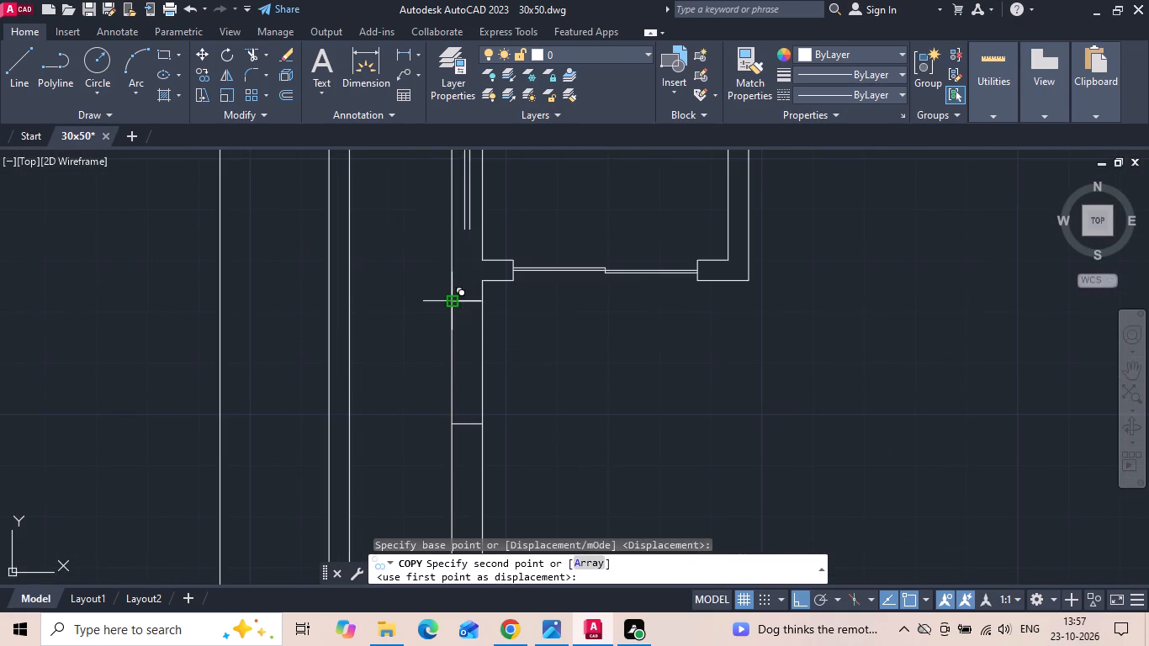
{"action": "left_click", "coordinate": [453, 304]}
{"action": "key", "text": "Escape"}
Trim the copied glass lines below the left-wall window's lower side.
{"action": "type", "text": "tr"}
{"action": "key", "text": "space"}
{"action": "key", "text": "space"}
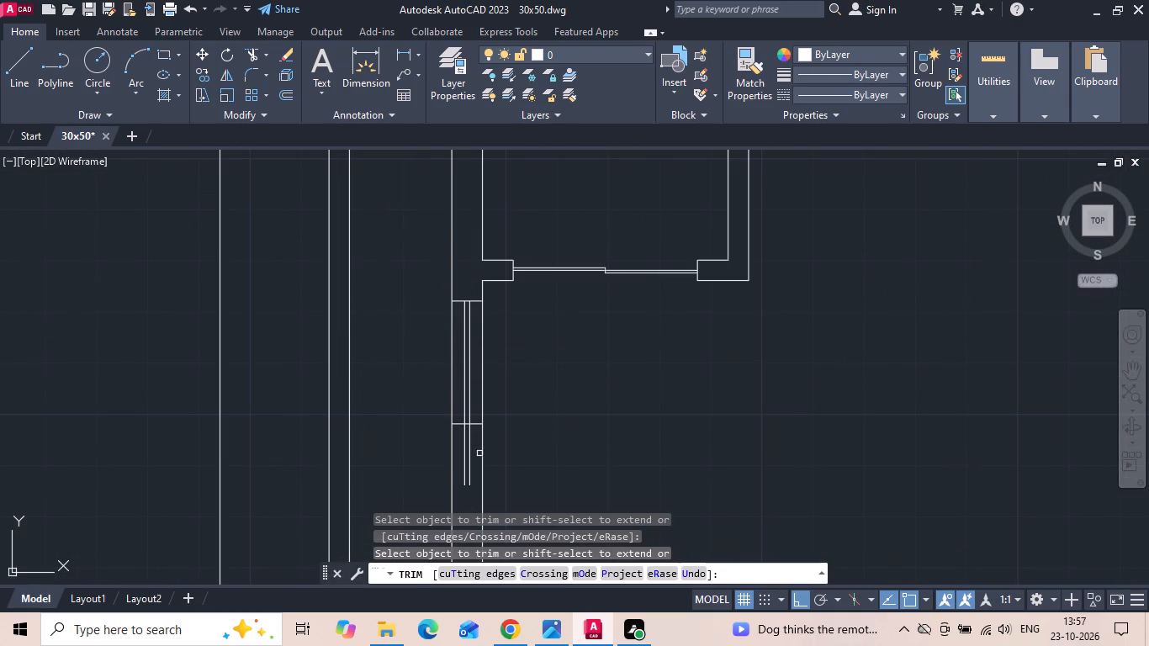
{"action": "scroll", "coordinate": [479, 479], "scroll_direction": "up", "scroll_amount": 1}
{"action": "left_click", "coordinate": [465, 446]}
{"action": "left_click", "coordinate": [443, 420]}
{"action": "key", "text": "Escape"}
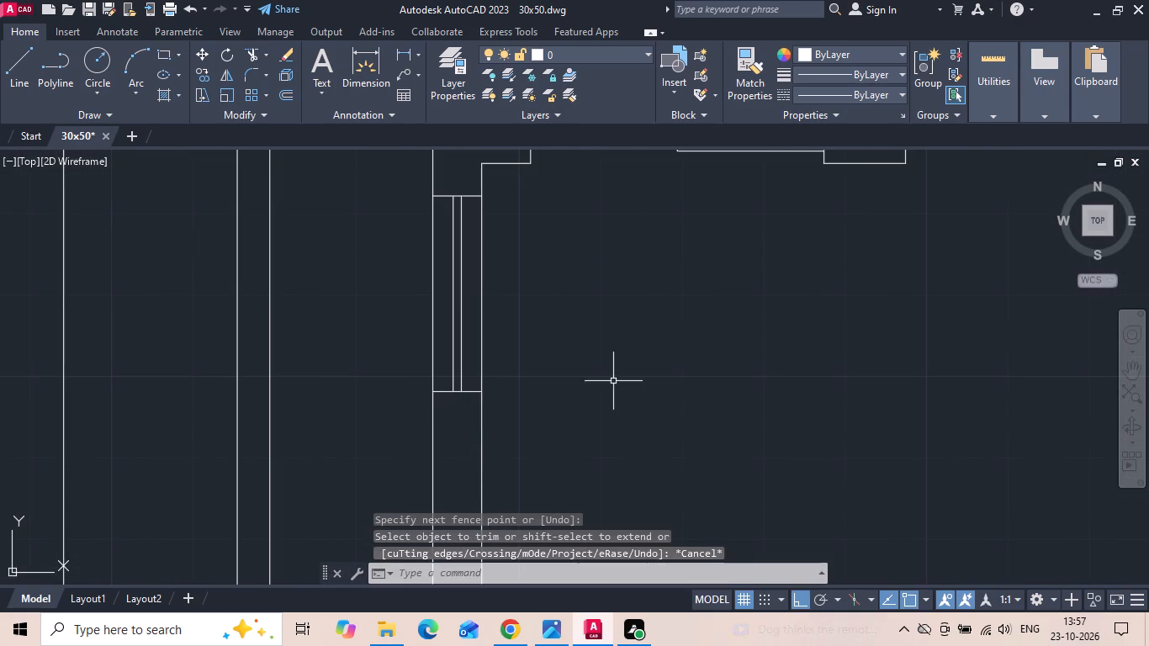
Measure the wall length below the living room's left window on the reference plan.
{"action": "scroll", "coordinate": [736, 349], "scroll_direction": "down", "scroll_amount": 1}
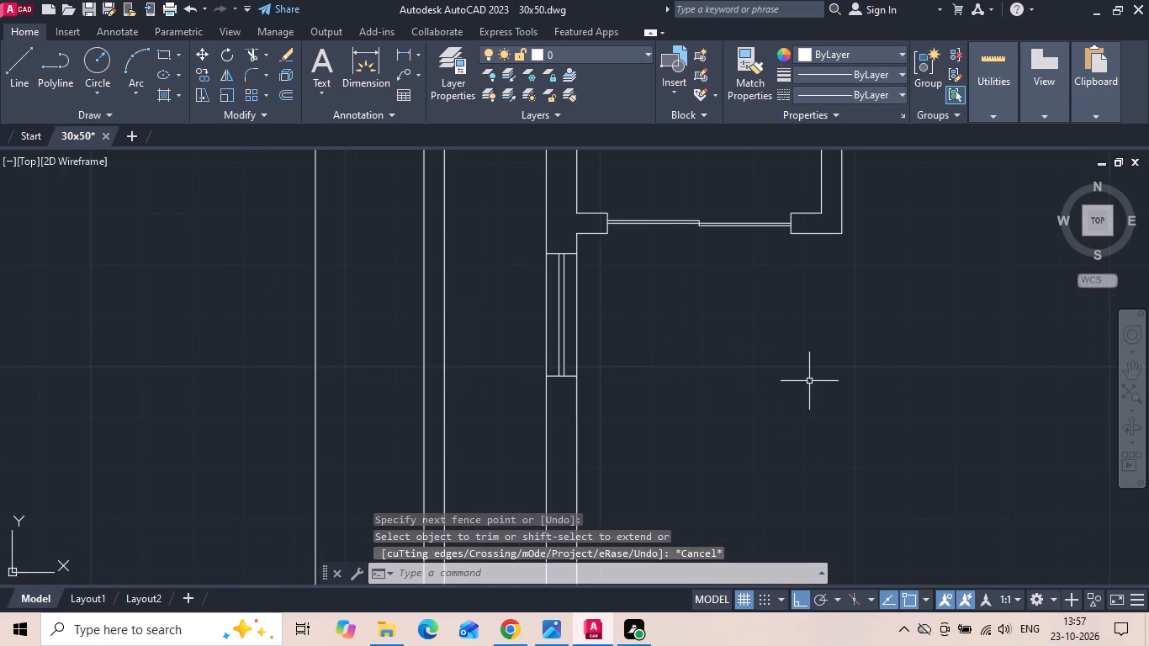
{"action": "scroll", "coordinate": [584, 322], "scroll_direction": "down", "scroll_amount": 1}
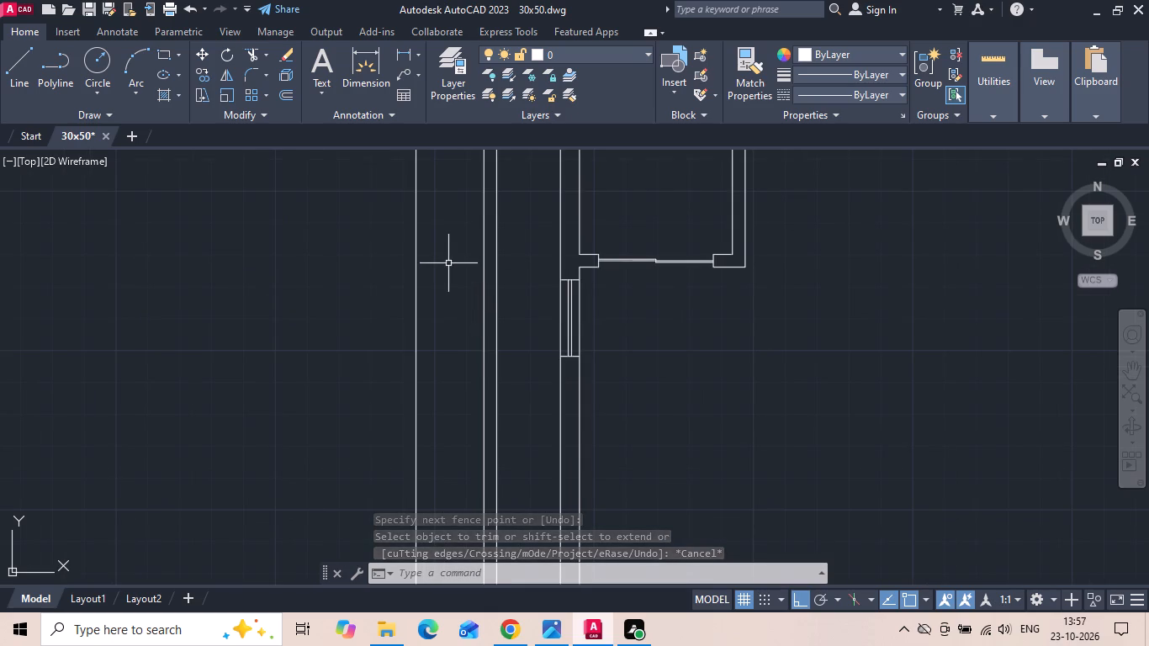
{"action": "scroll", "coordinate": [405, 236], "scroll_direction": "down", "scroll_amount": 2}
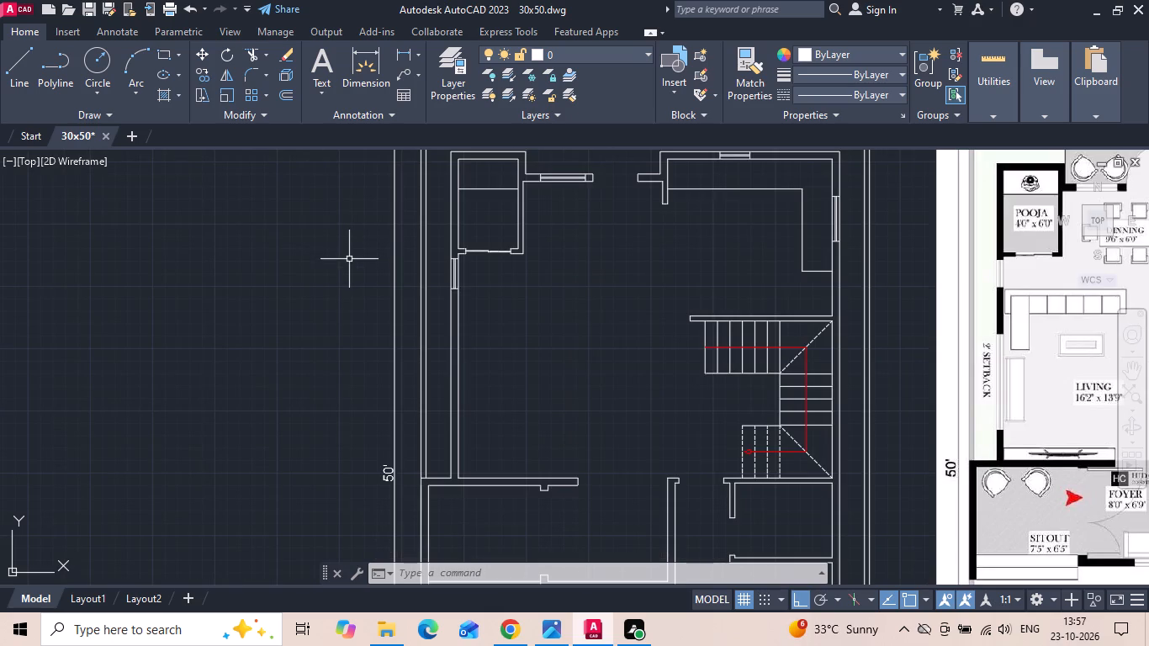
{"action": "key", "text": "Escape"}
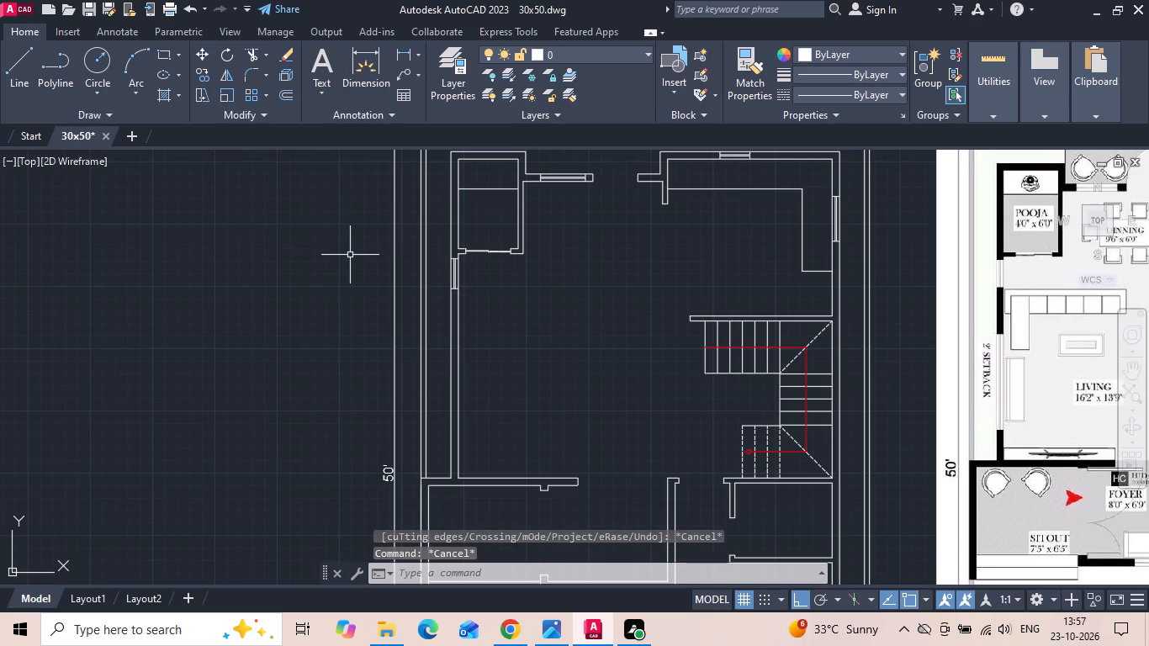
{"action": "left_click", "coordinate": [407, 62]}
{"action": "middle_click_drag", "start_coordinate": [612, 269], "coordinate": [278, 272]}
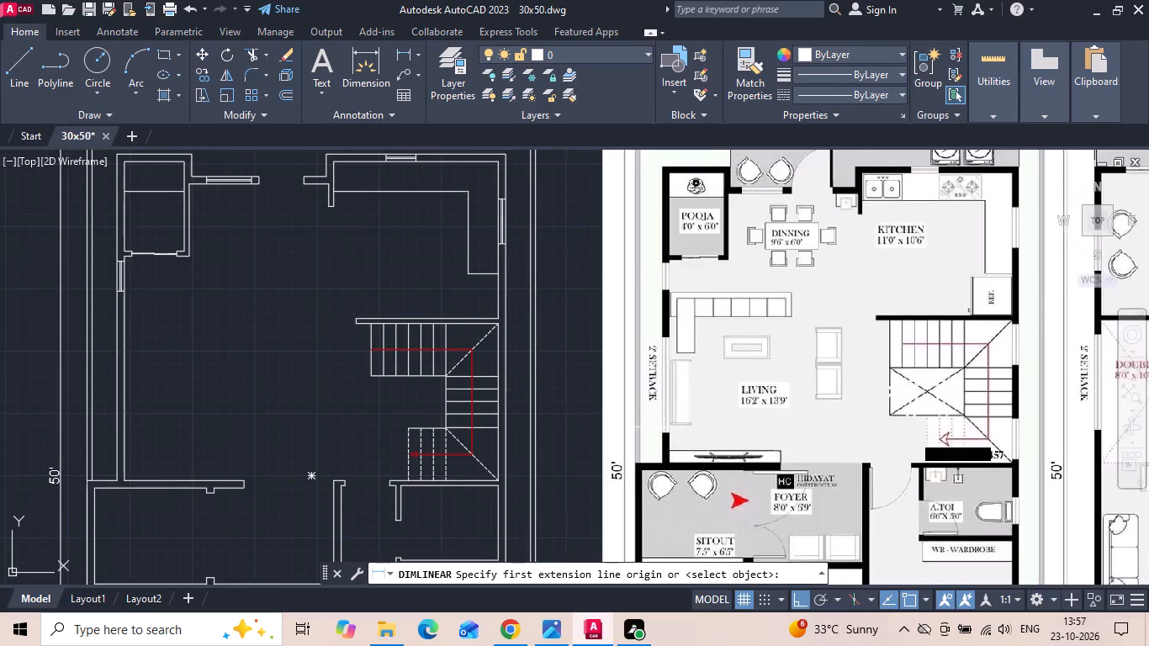
{"action": "scroll", "coordinate": [718, 449], "scroll_direction": "up", "scroll_amount": 1}
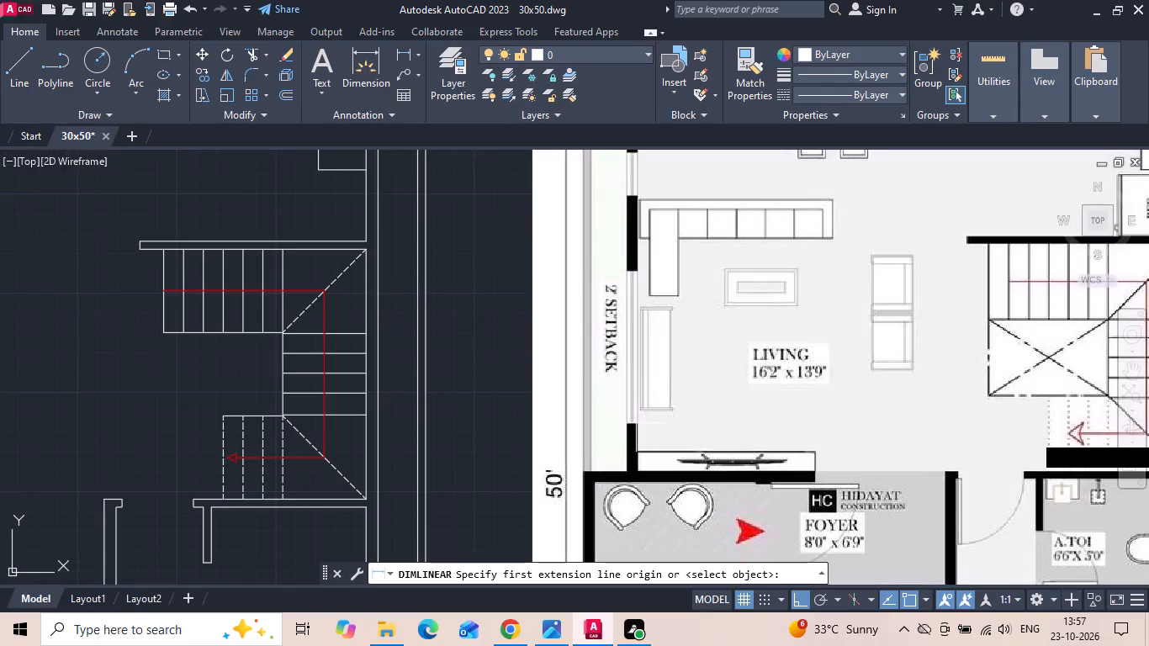
{"action": "left_click", "coordinate": [636, 423]}
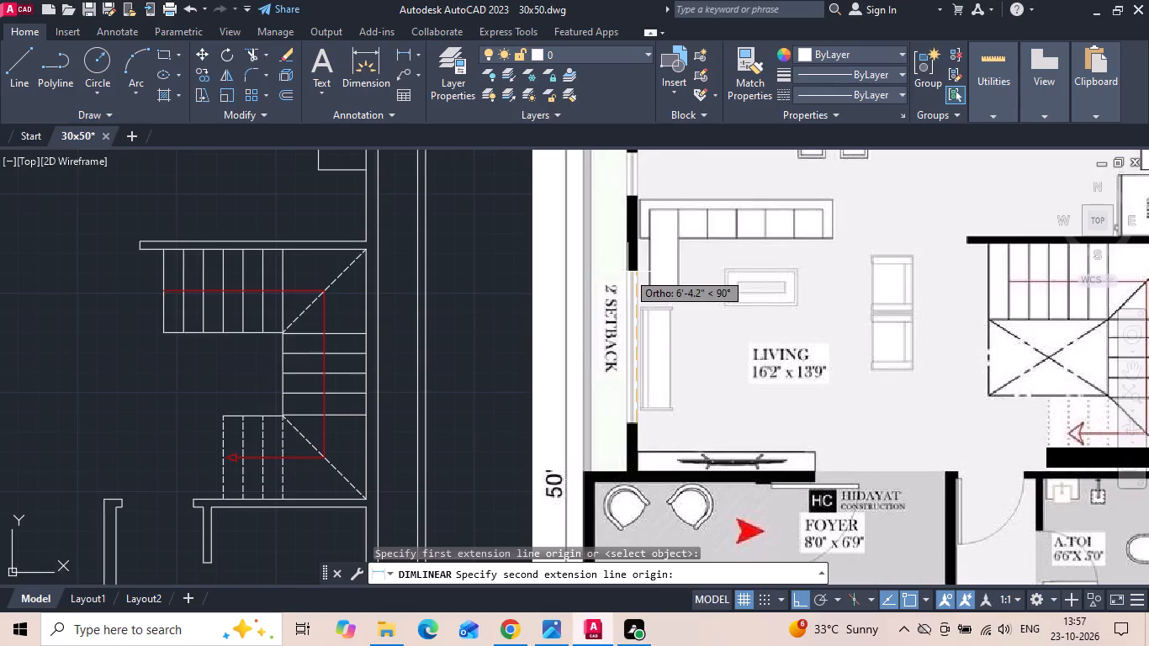
{"action": "scroll", "coordinate": [648, 486], "scroll_direction": "up", "scroll_amount": 2}
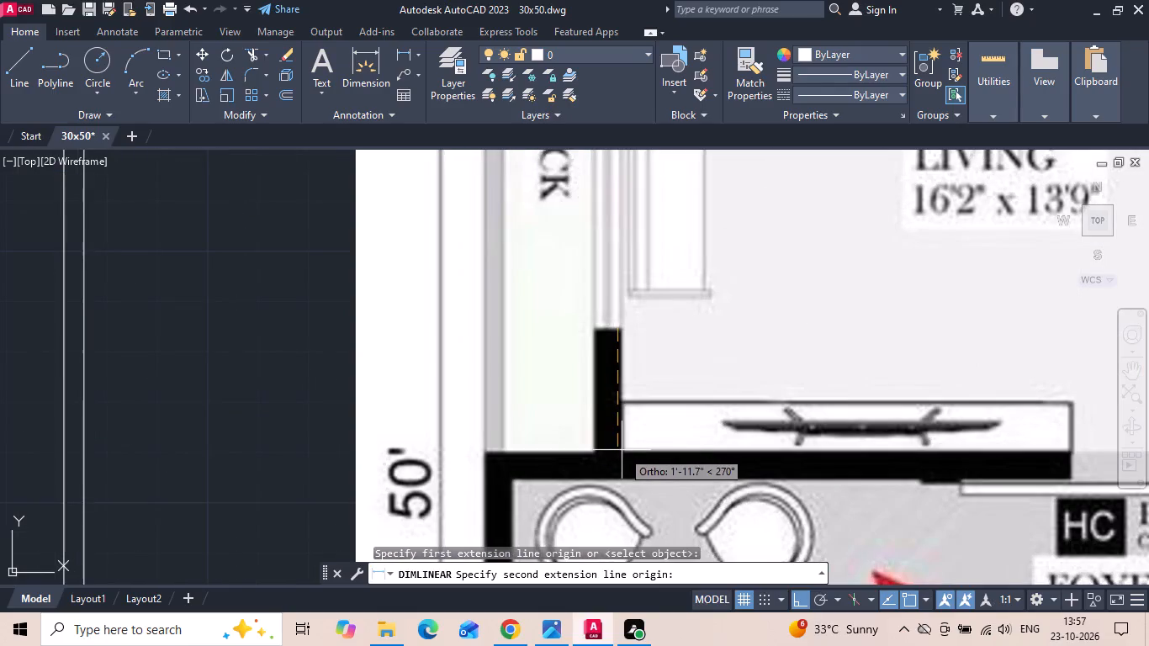
{"action": "key", "text": "Escape"}
Copy the upper line of the living room's bottom wall 24" upward.
{"action": "scroll", "coordinate": [727, 325], "scroll_direction": "down", "scroll_amount": 5}
{"action": "scroll", "coordinate": [461, 348], "scroll_direction": "up", "scroll_amount": 2}
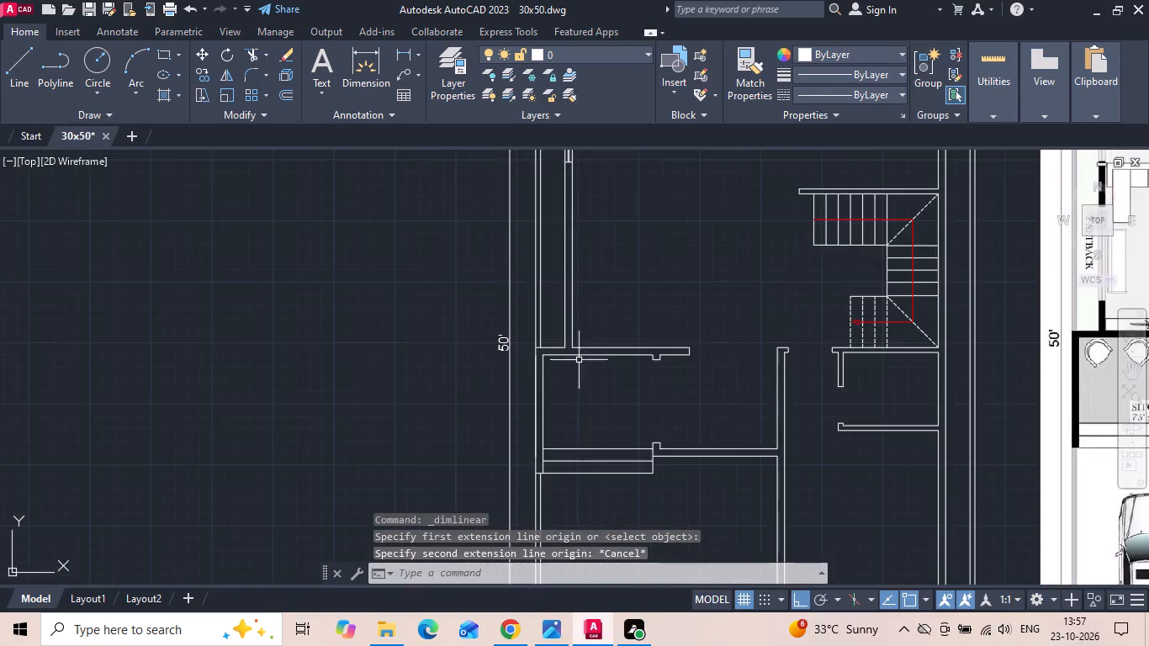
{"action": "scroll", "coordinate": [580, 358], "scroll_direction": "up", "scroll_amount": 2}
{"action": "left_click", "coordinate": [584, 336]}
{"action": "left_click", "coordinate": [580, 294]}
{"action": "right_click", "coordinate": [580, 294]}
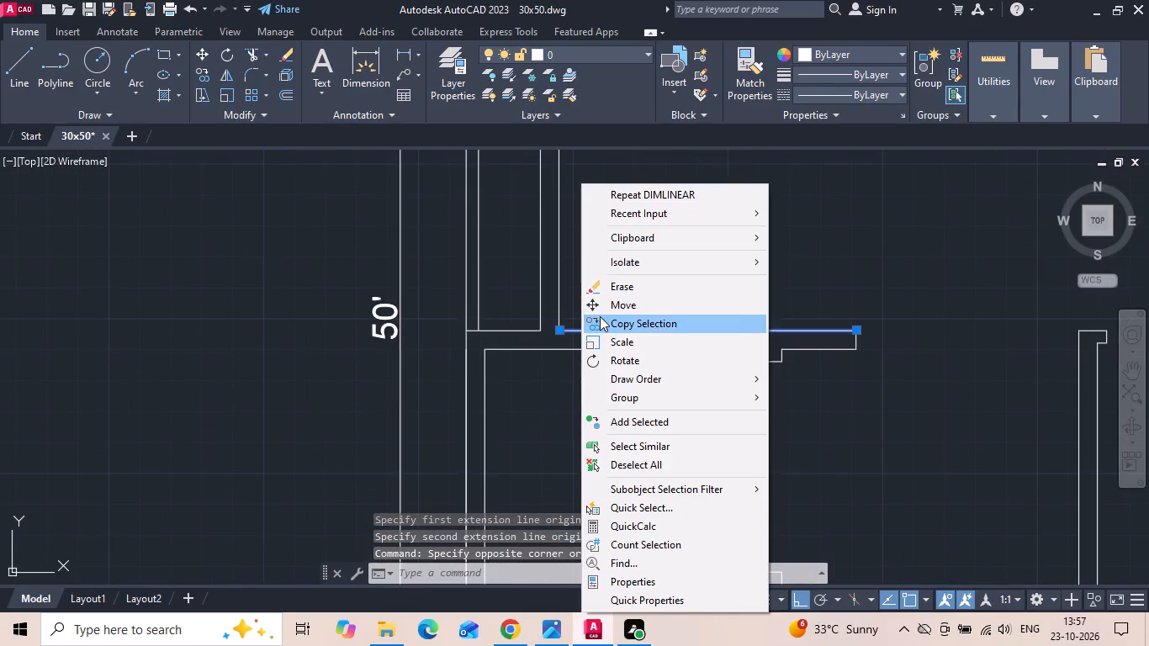
{"action": "left_click", "coordinate": [600, 316]}
{"action": "left_click_drag", "start_coordinate": [639, 253], "coordinate": [640, 246]}
{"action": "type", "text": "24"}
{"action": "key", "text": "space"}
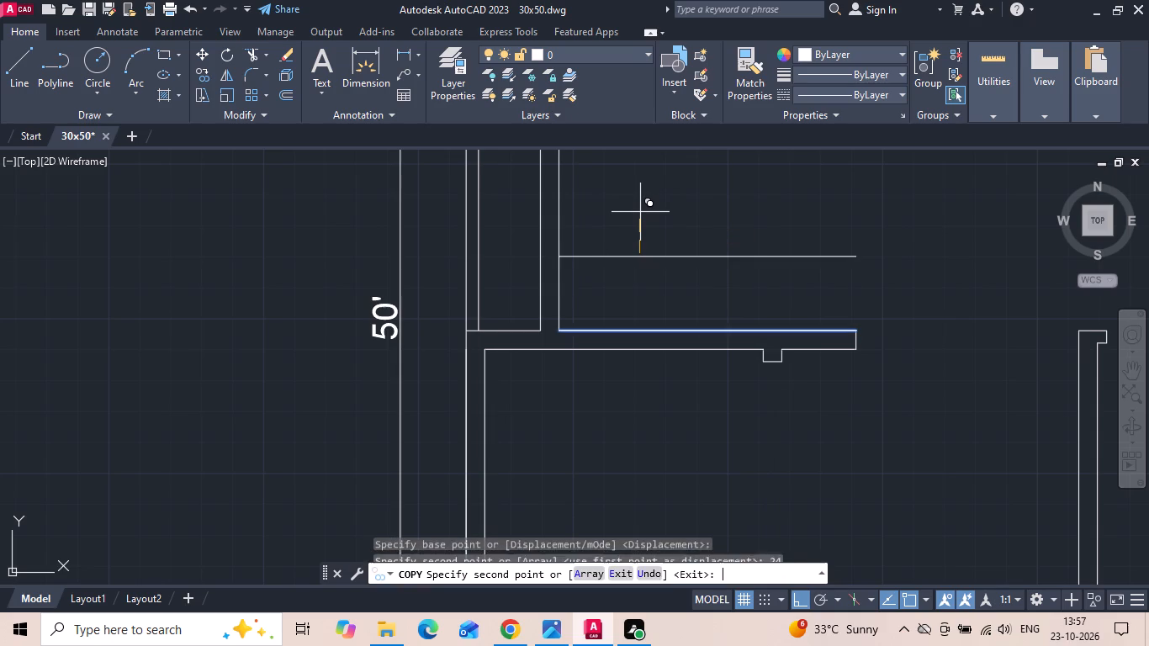
{"action": "key", "text": "Escape"}
Extend the copied line across the living room's left wall to its outer face.
{"action": "type", "text": "ex"}
{"action": "key", "text": "space"}
{"action": "left_click_drag", "start_coordinate": [618, 256], "coordinate": [612, 281]}
{"action": "scroll", "coordinate": [582, 315], "scroll_direction": "down", "scroll_amount": 2}
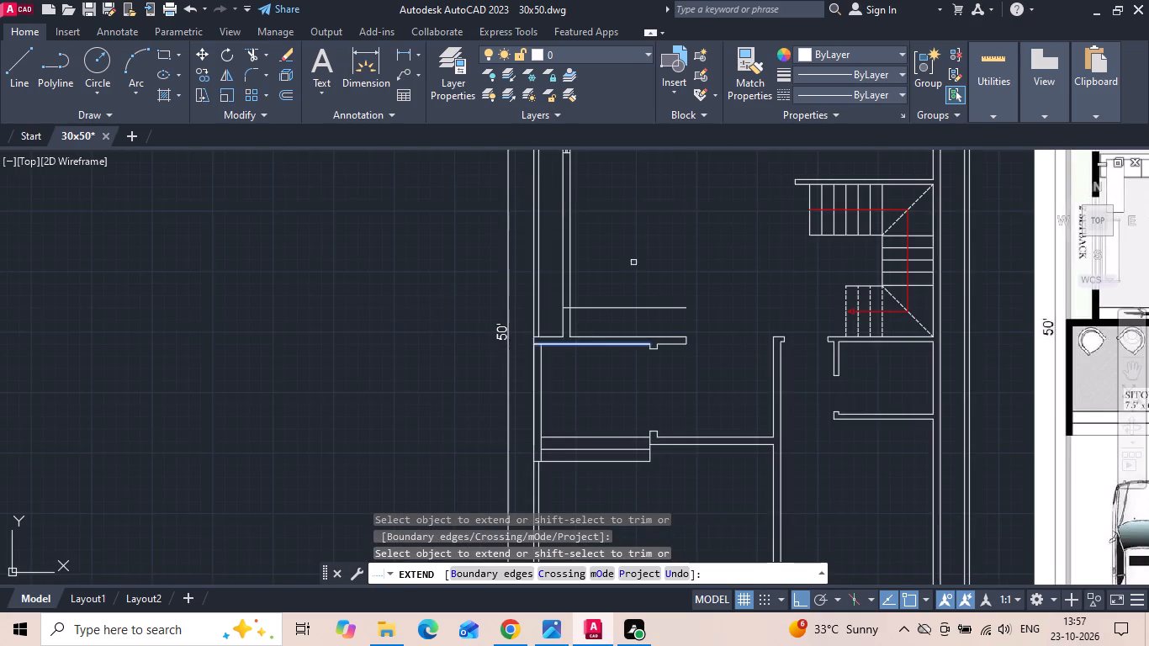
{"action": "middle_click_drag", "start_coordinate": [634, 270], "coordinate": [622, 307]}
{"action": "key", "text": "Escape"}
Offset the extended line 6'6" upward to mark the upper end of the living room window.
{"action": "key", "text": "o"}
{"action": "key", "text": "space"}
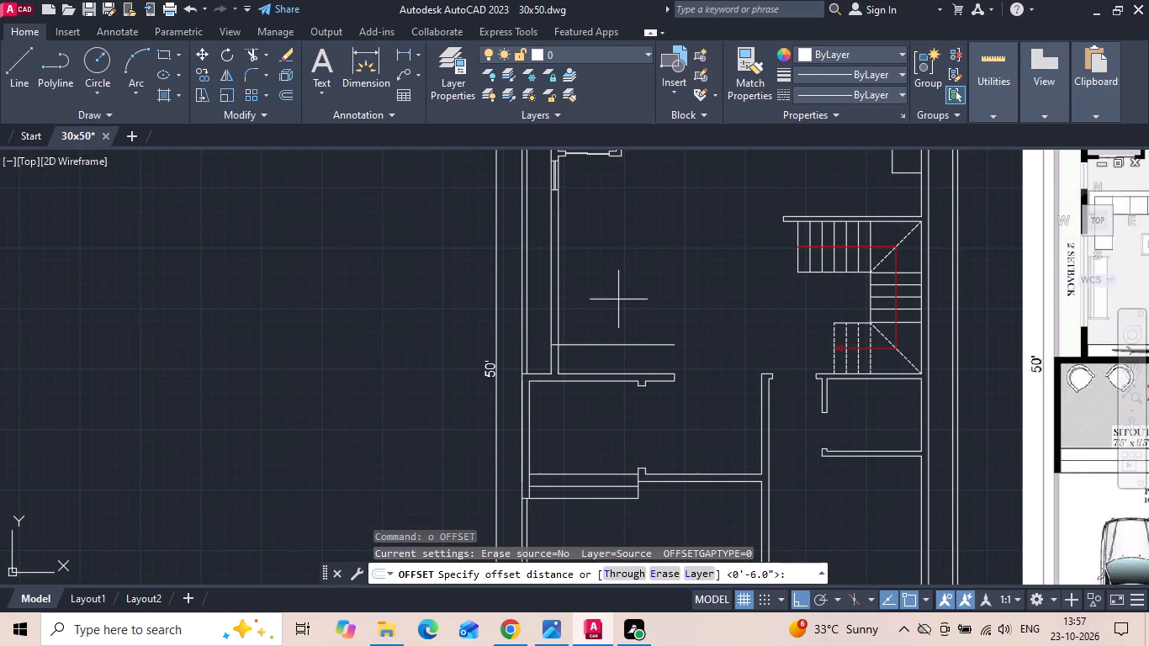
{"action": "key", "text": "6"}
{"action": "type", "text": "'6"}
{"action": "key", "text": "space"}
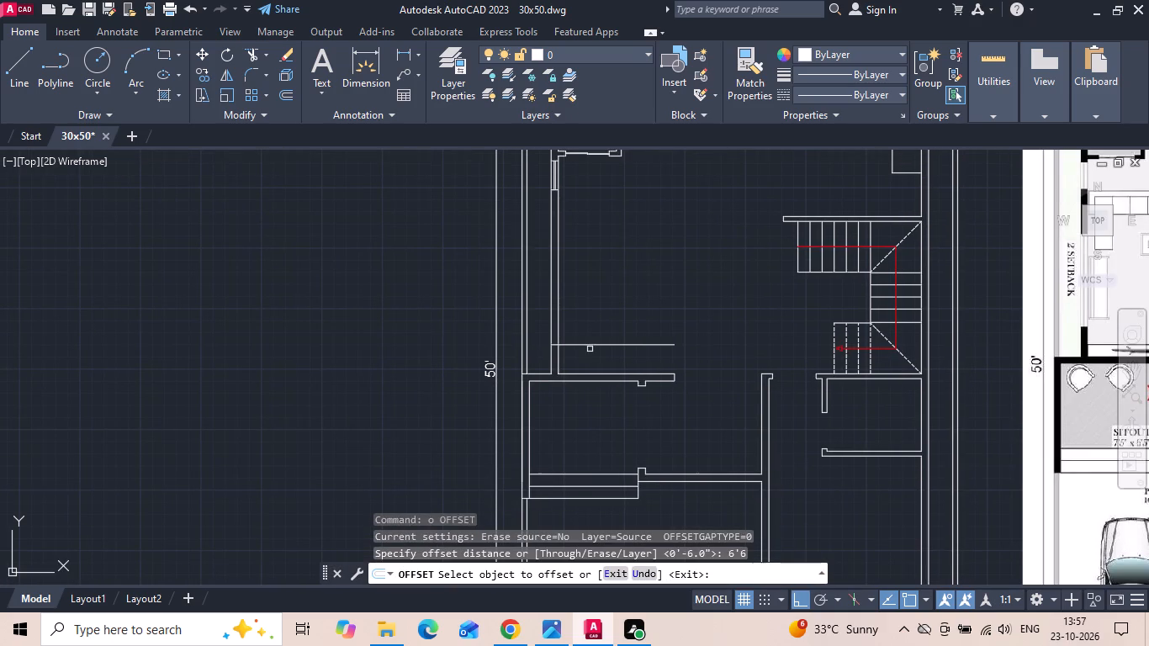
{"action": "left_click", "coordinate": [580, 343]}
{"action": "left_click", "coordinate": [587, 305]}
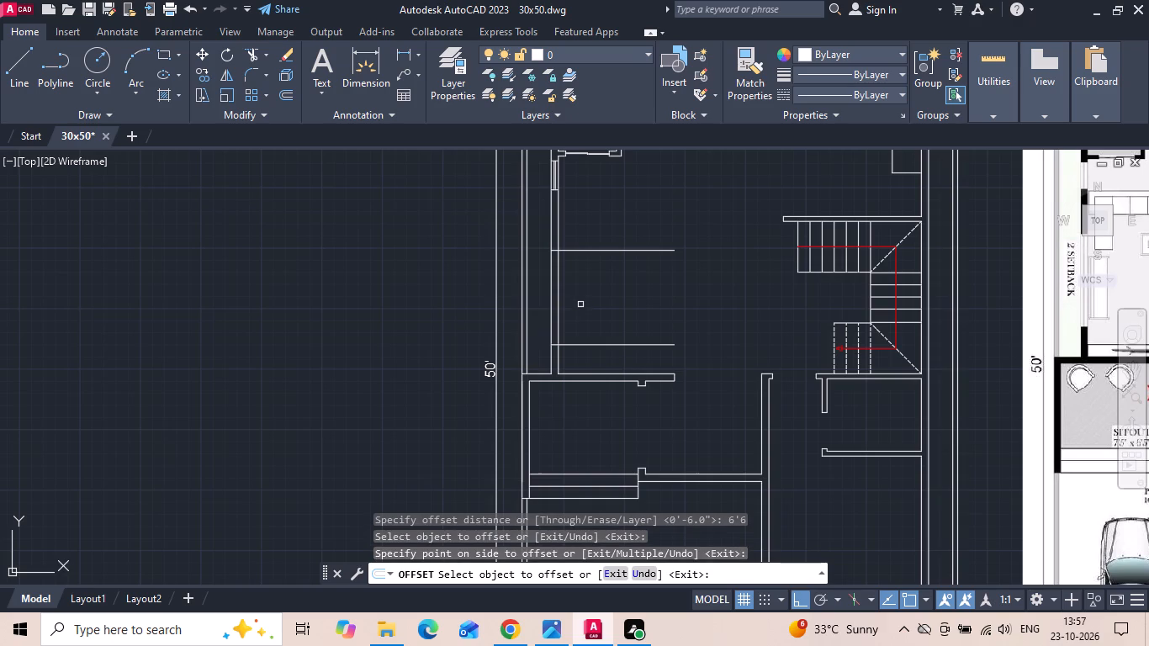
{"action": "middle_click_drag", "start_coordinate": [558, 329], "coordinate": [490, 363]}
{"action": "key", "text": "Escape"}
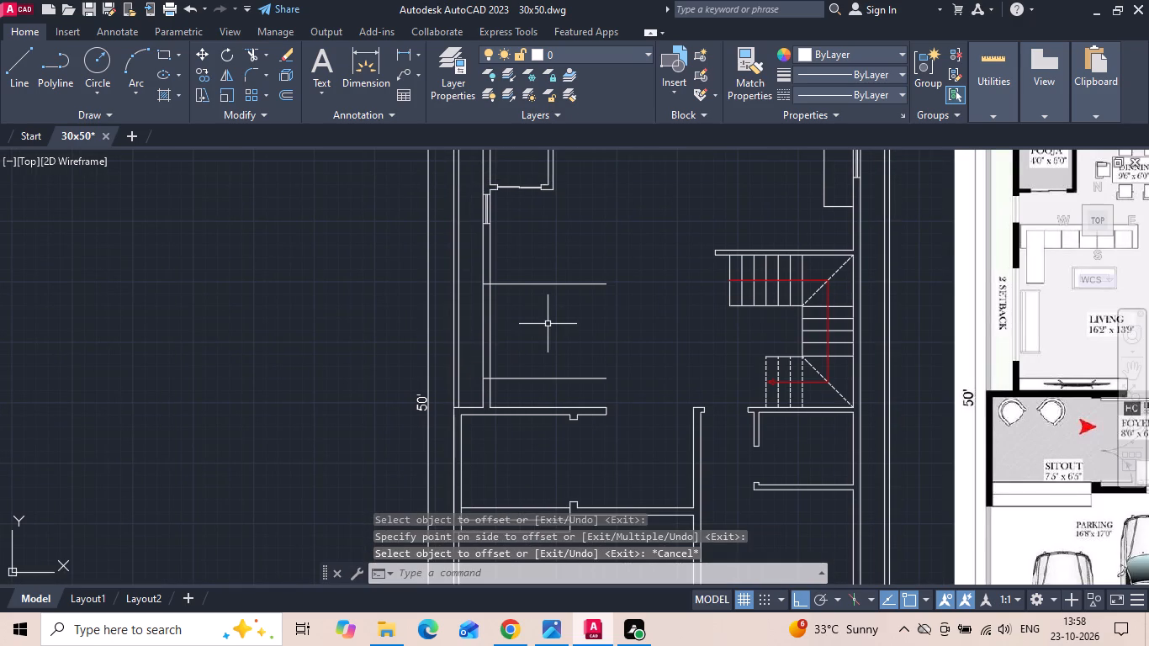
Trim both window end lines inside the living room, leaving only the parts within the left wall.
{"action": "type", "text": "tr"}
{"action": "key", "text": "space"}
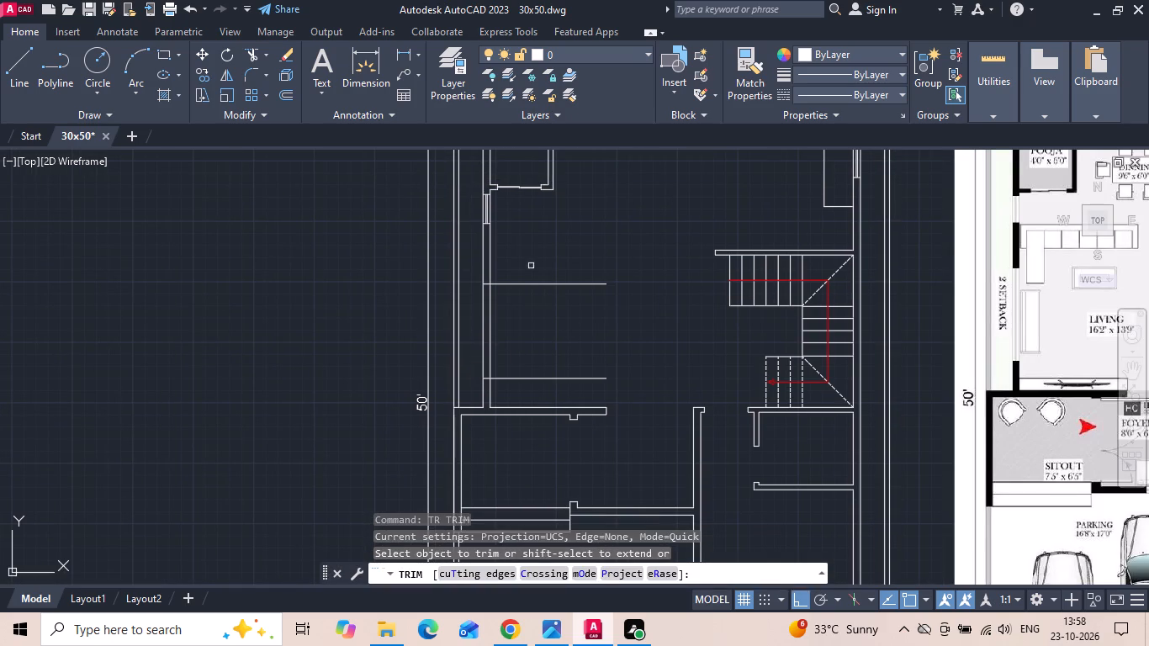
{"action": "left_click_drag", "start_coordinate": [527, 267], "coordinate": [527, 400]}
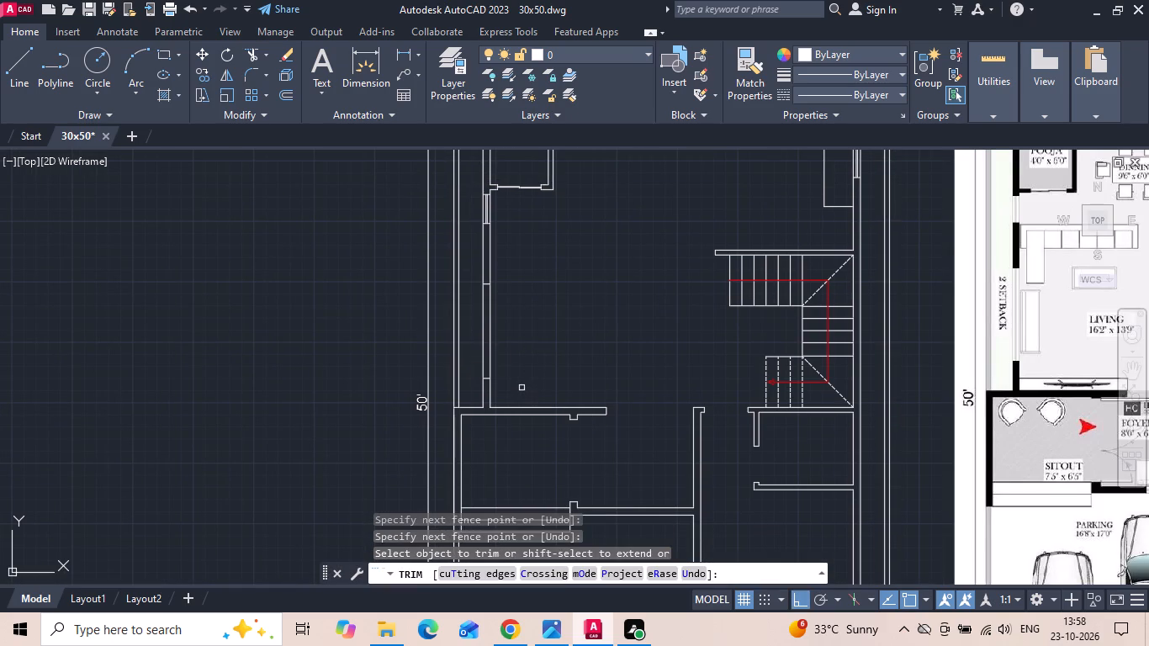
{"action": "key", "text": "Escape"}
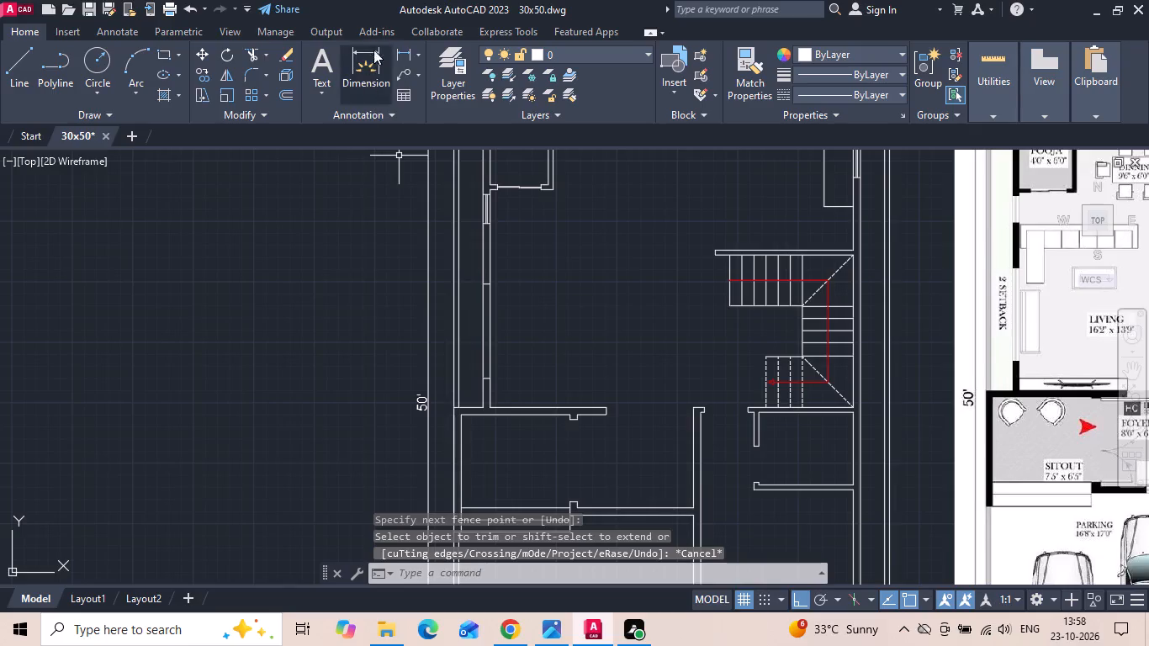
Measure the solid left-wall section between the dining and living windows on the reference plan.
{"action": "left_click", "coordinate": [400, 55]}
{"action": "middle_click_drag", "start_coordinate": [557, 185], "coordinate": [273, 230]}
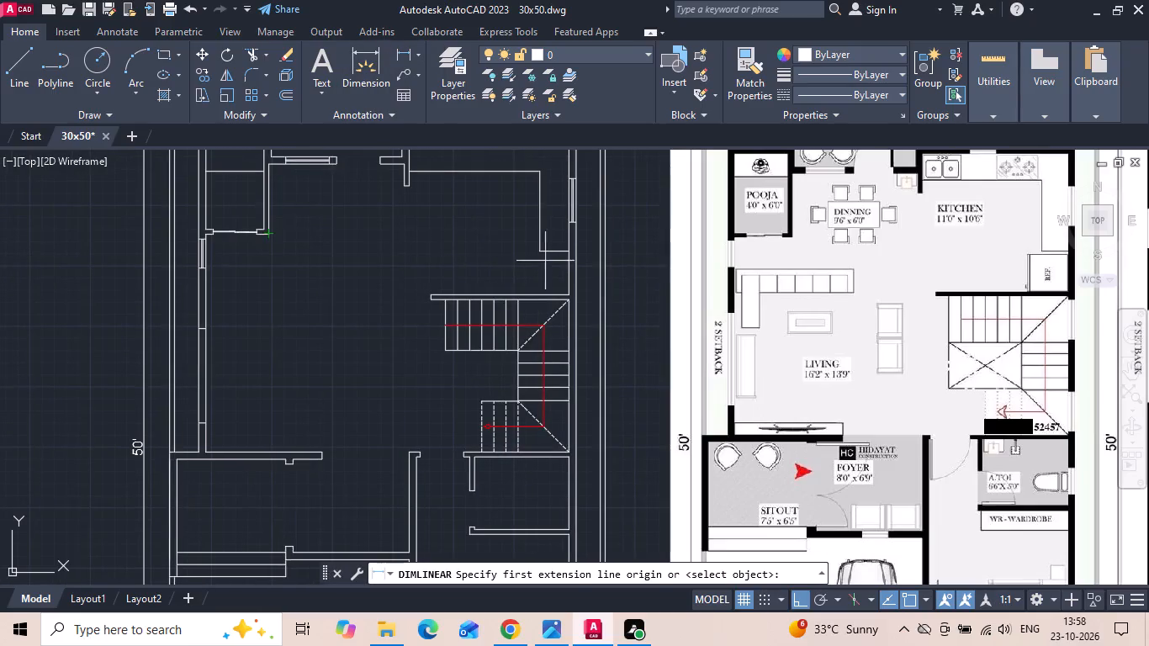
{"action": "scroll", "coordinate": [730, 272], "scroll_direction": "up", "scroll_amount": 3}
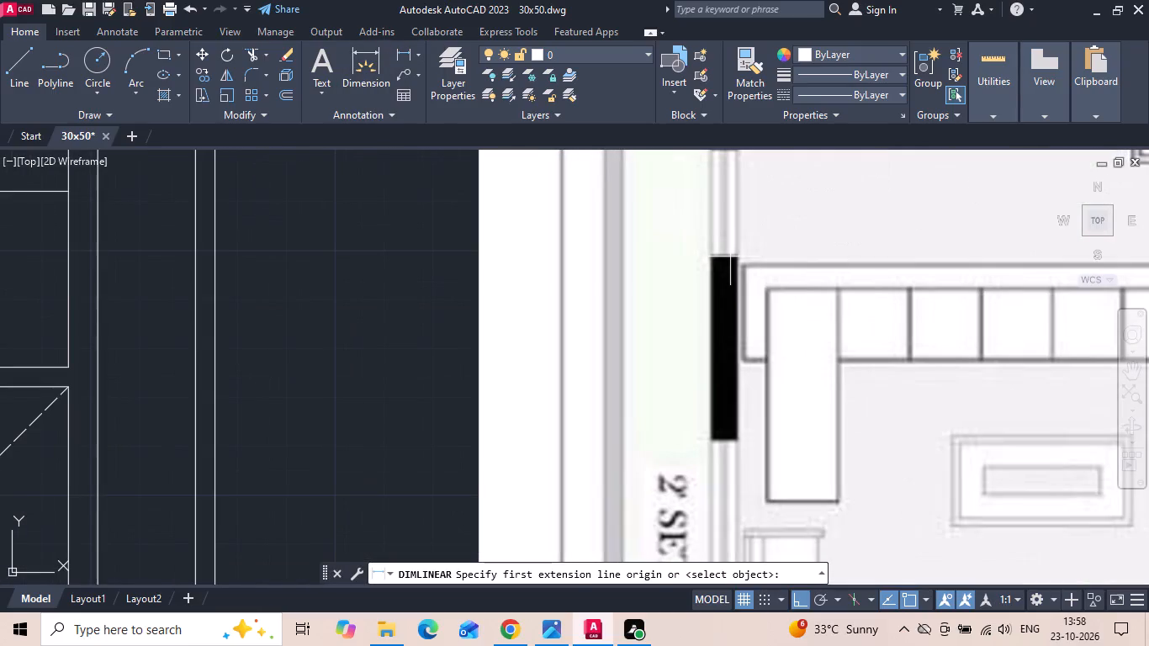
{"action": "left_click", "coordinate": [730, 256]}
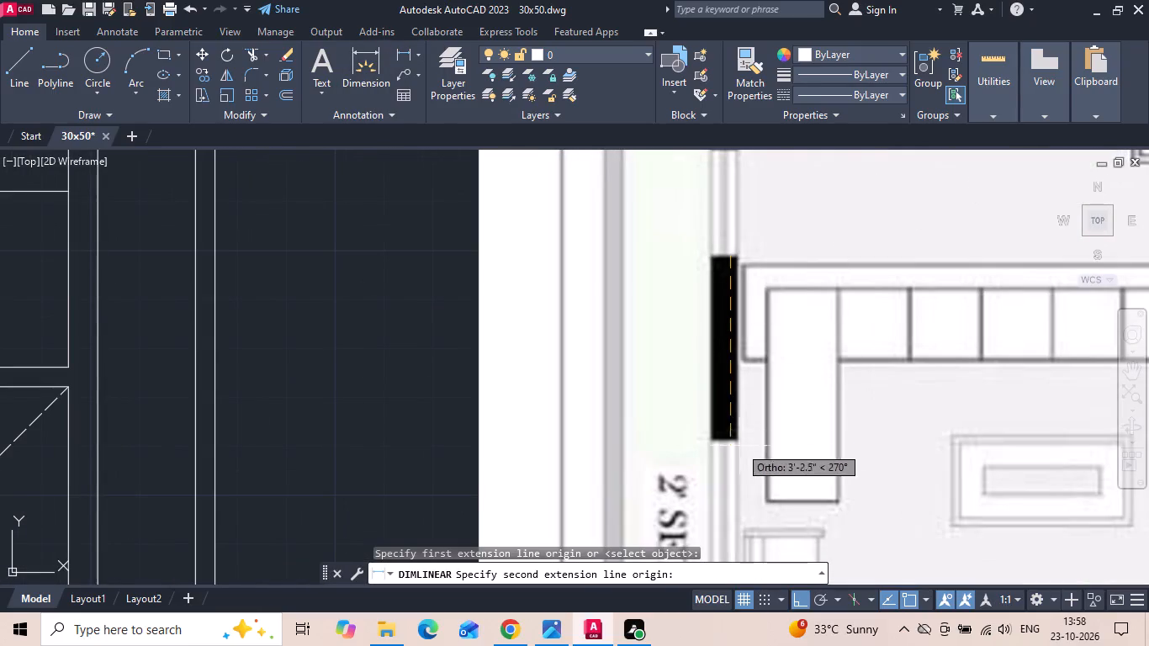
{"action": "key", "text": "Escape"}
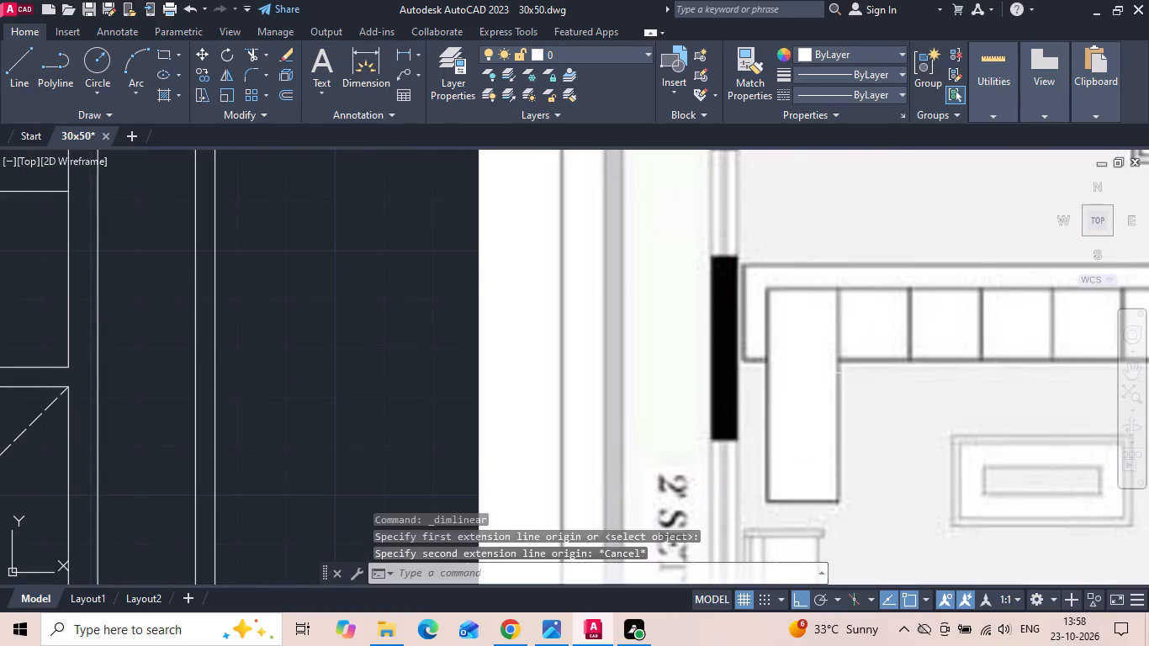
Measure the drawn left-wall section between the existing window and the living window's upper end line.
{"action": "scroll", "coordinate": [833, 372], "scroll_direction": "down", "scroll_amount": 3}
{"action": "scroll", "coordinate": [252, 372], "scroll_direction": "up", "scroll_amount": 3}
{"action": "key", "text": "space"}
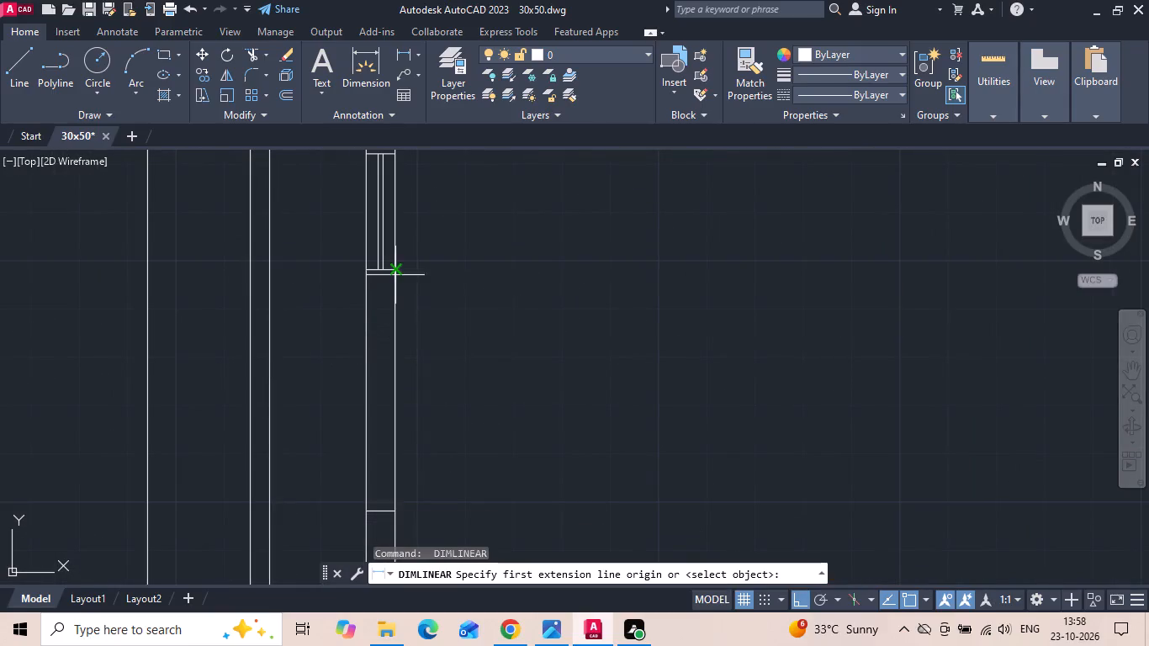
{"action": "left_click_drag", "start_coordinate": [395, 275], "coordinate": [397, 300]}
{"action": "left_click", "coordinate": [400, 512]}
{"action": "key", "text": "Escape"}
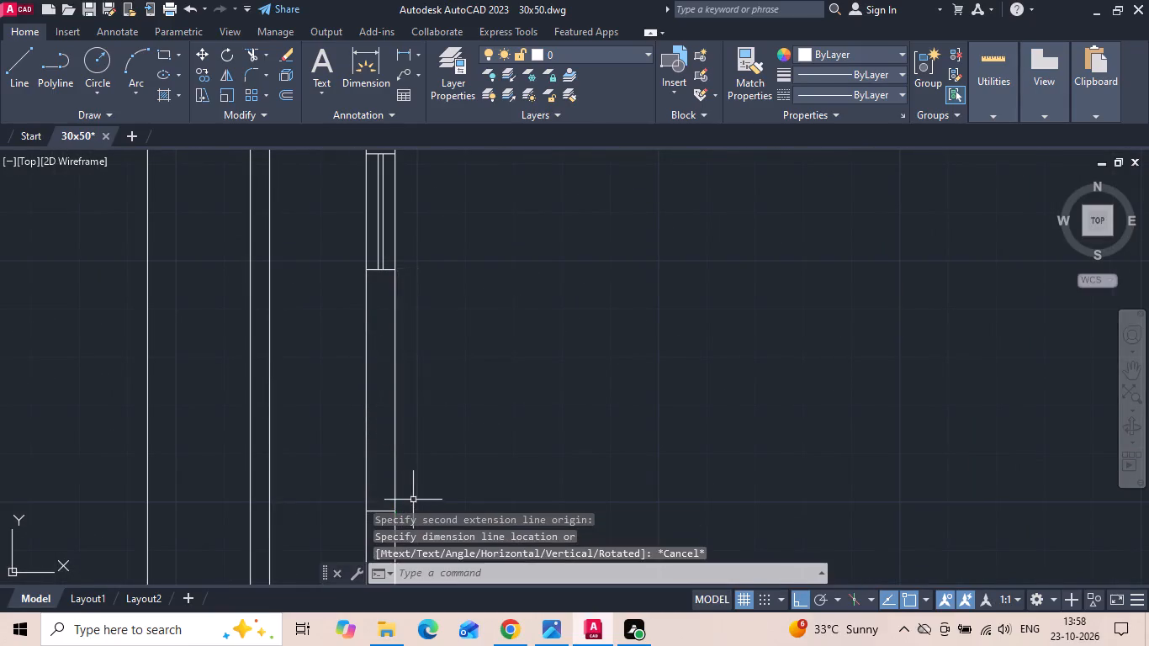
Move the living room window's upper end line 6" upward.
{"action": "scroll", "coordinate": [497, 241], "scroll_direction": "down", "scroll_amount": 2}
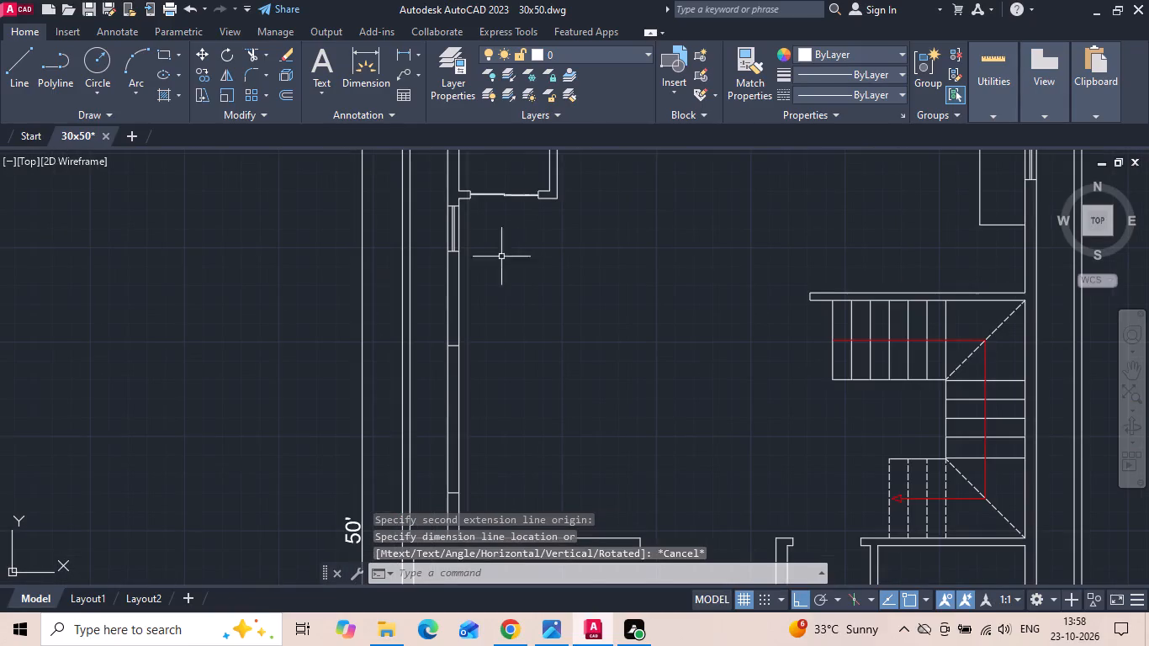
{"action": "scroll", "coordinate": [423, 380], "scroll_direction": "up", "scroll_amount": 1}
{"action": "left_click_drag", "start_coordinate": [444, 347], "coordinate": [469, 336]}
{"action": "left_click", "coordinate": [530, 295]}
{"action": "right_click", "coordinate": [529, 293]}
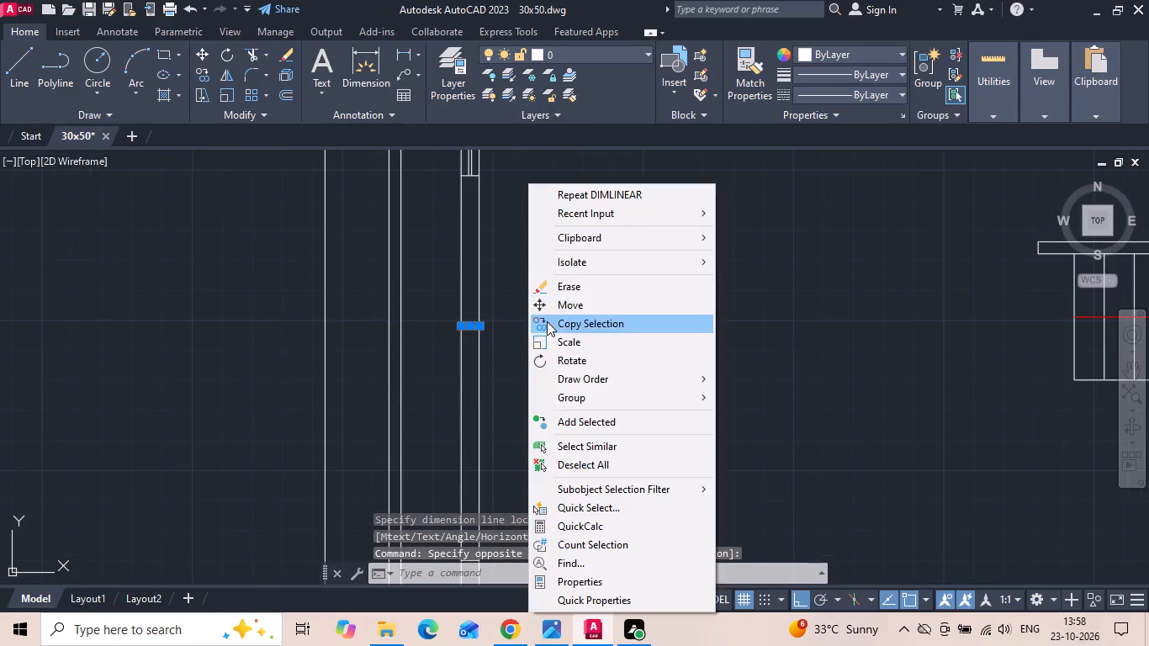
{"action": "left_click", "coordinate": [569, 305]}
{"action": "left_click", "coordinate": [595, 337]}
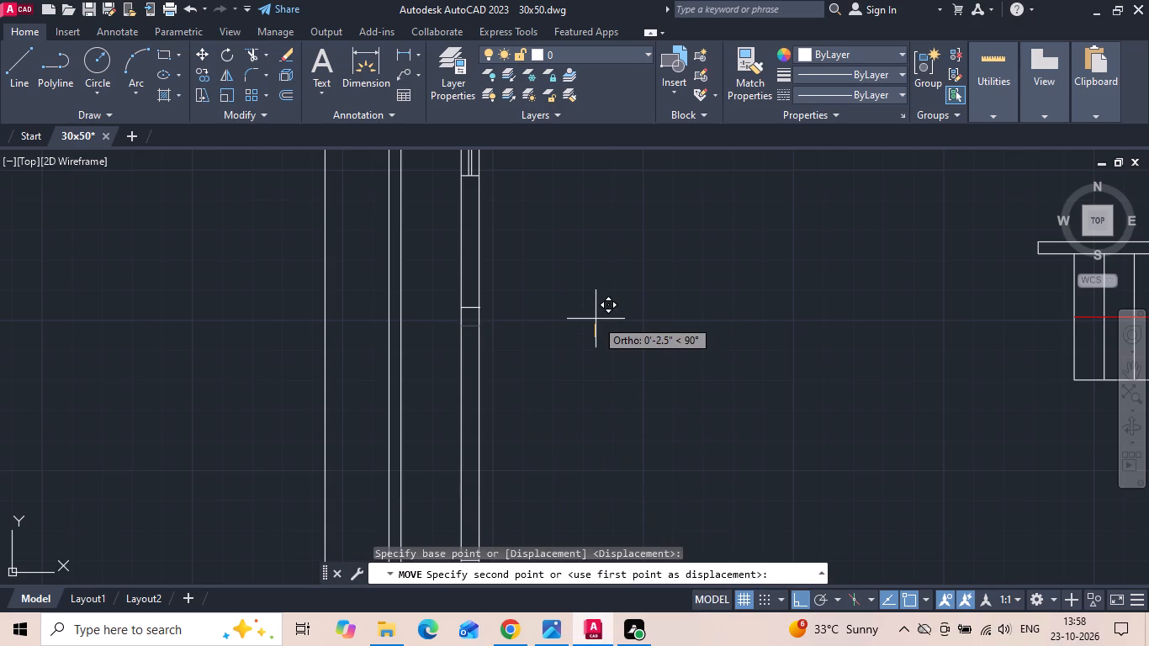
{"action": "type", "text": "6"}
{"action": "key", "text": "space"}
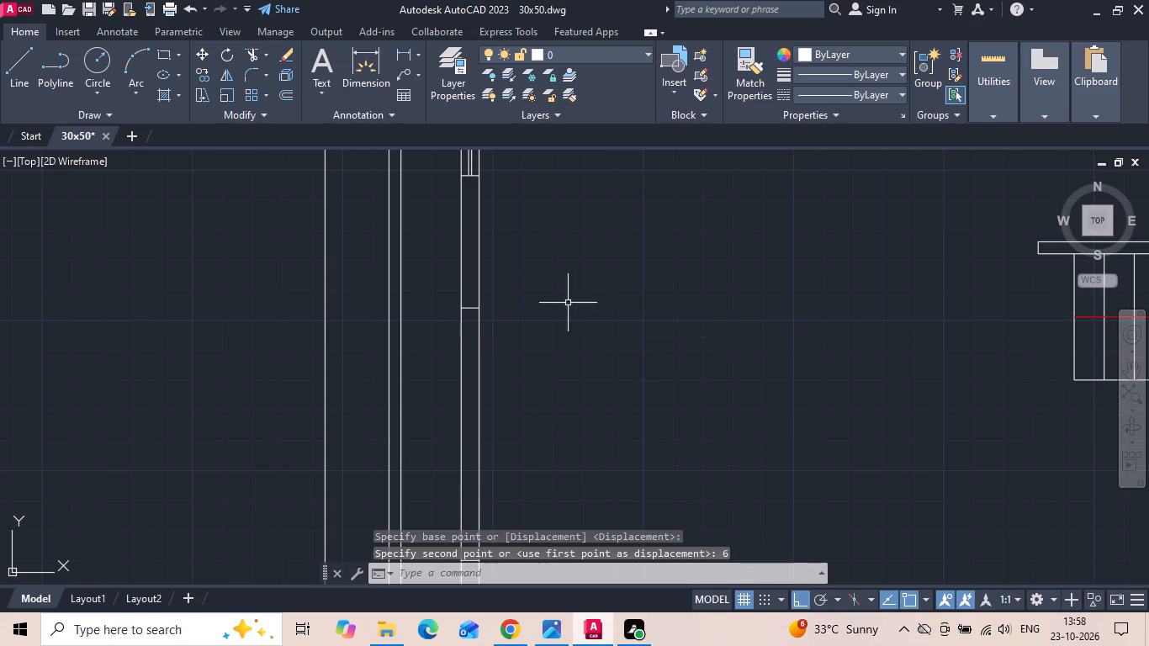
Measure the living room window opening between its upper and lower end lines.
{"action": "left_click", "coordinate": [405, 52]}
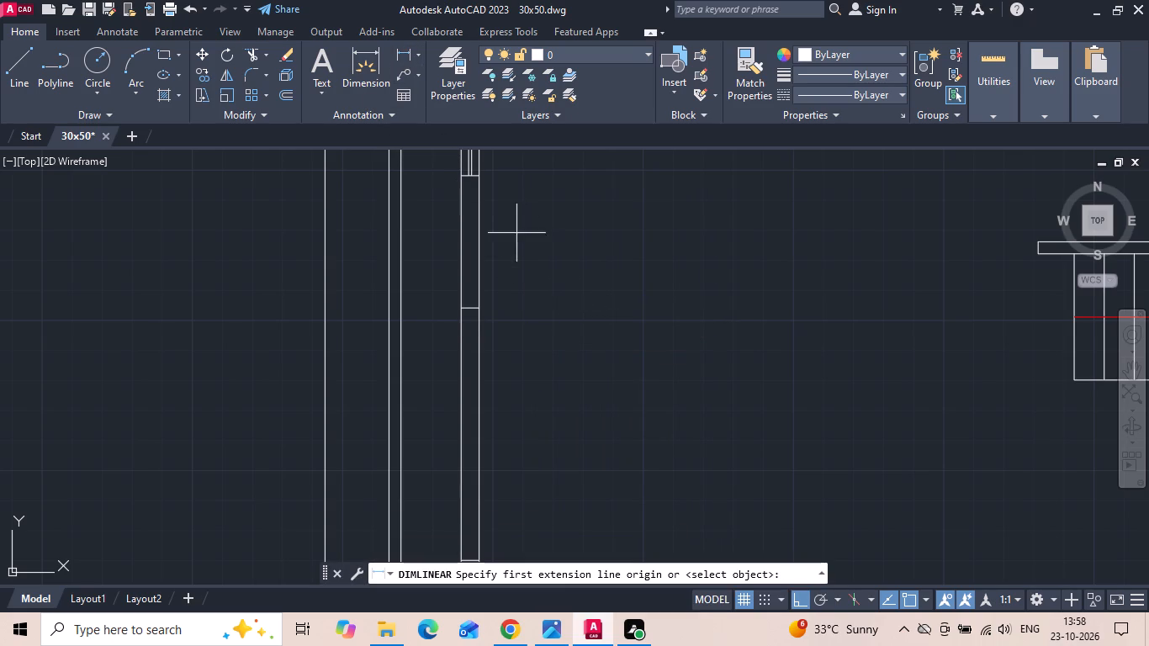
{"action": "left_click", "coordinate": [483, 310]}
{"action": "middle_click_drag", "start_coordinate": [490, 292], "coordinate": [493, 229]}
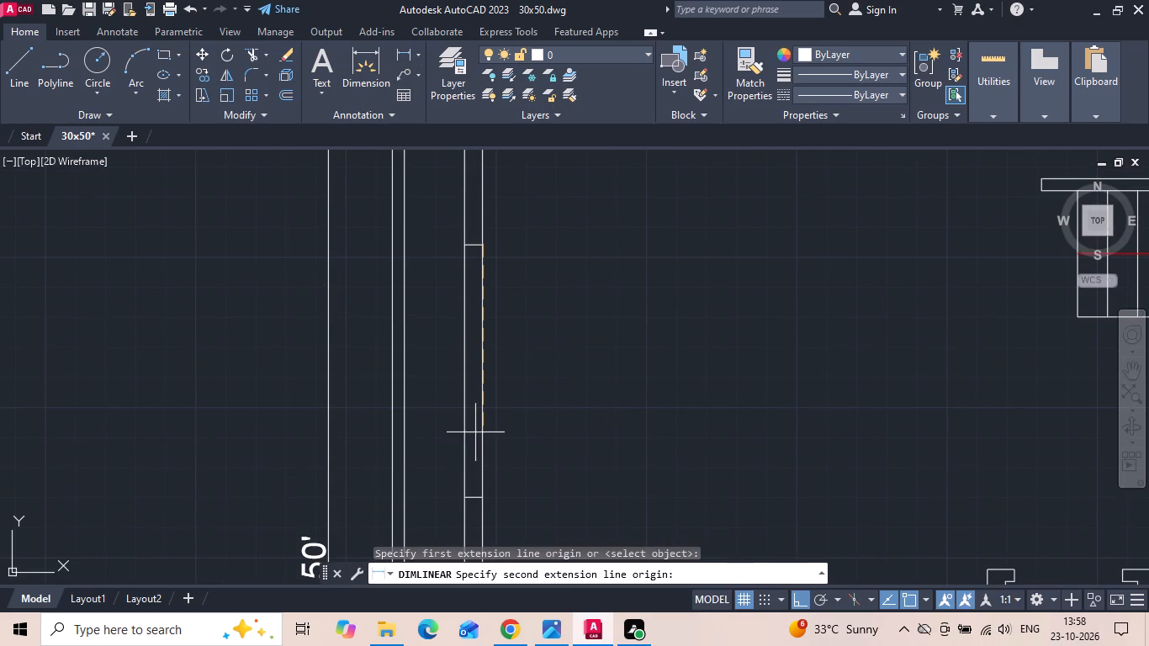
{"action": "left_click", "coordinate": [482, 500]}
{"action": "key", "text": "Escape"}
Copy the two glazing lines of the dining window from its upper end corner to the living room window's upper end line.
{"action": "scroll", "coordinate": [447, 303], "scroll_direction": "down", "scroll_amount": 1}
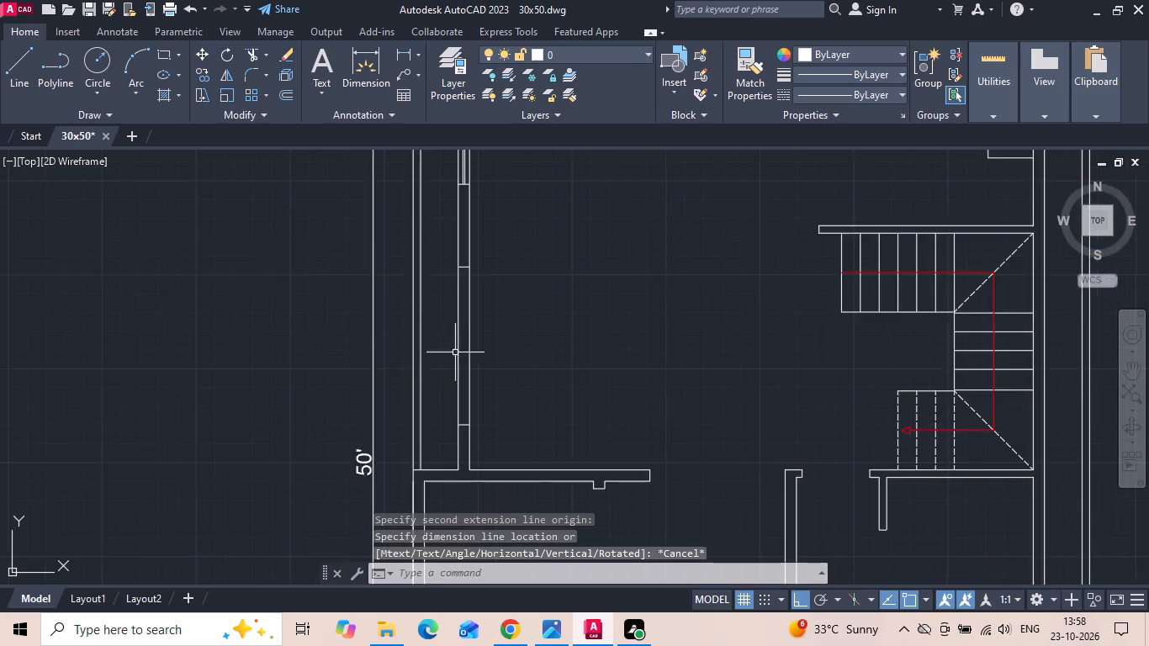
{"action": "scroll", "coordinate": [456, 355], "scroll_direction": "down", "scroll_amount": 1}
{"action": "scroll", "coordinate": [455, 214], "scroll_direction": "up", "scroll_amount": 6}
{"action": "left_click", "coordinate": [490, 315]}
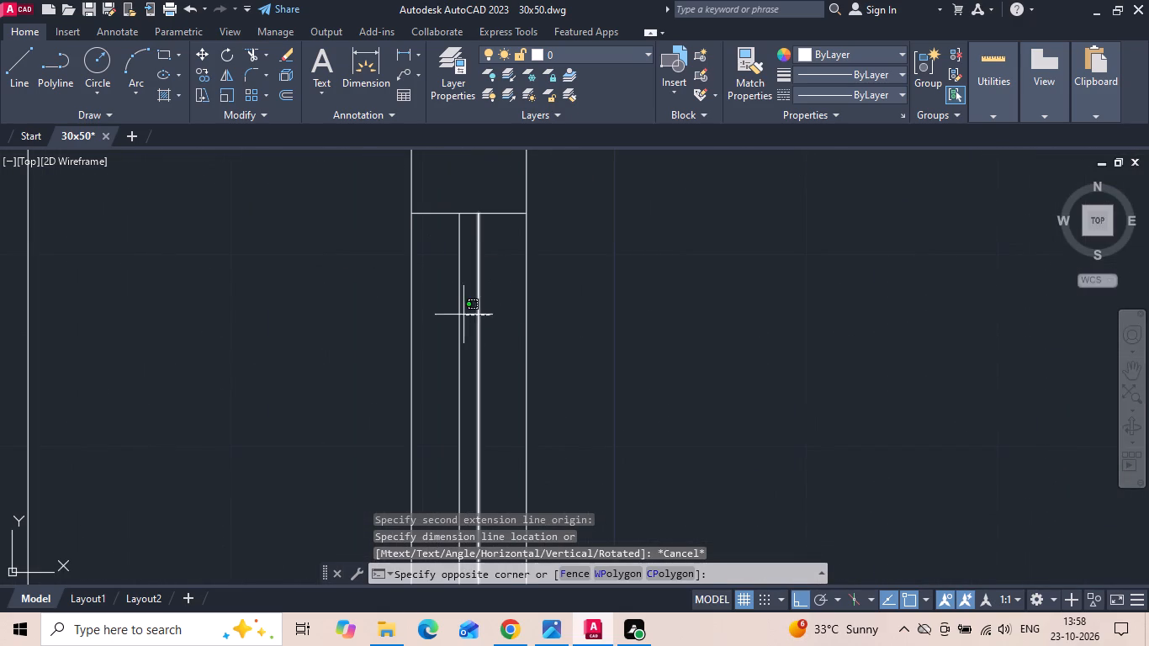
{"action": "left_click", "coordinate": [443, 287]}
{"action": "right_click", "coordinate": [442, 286]}
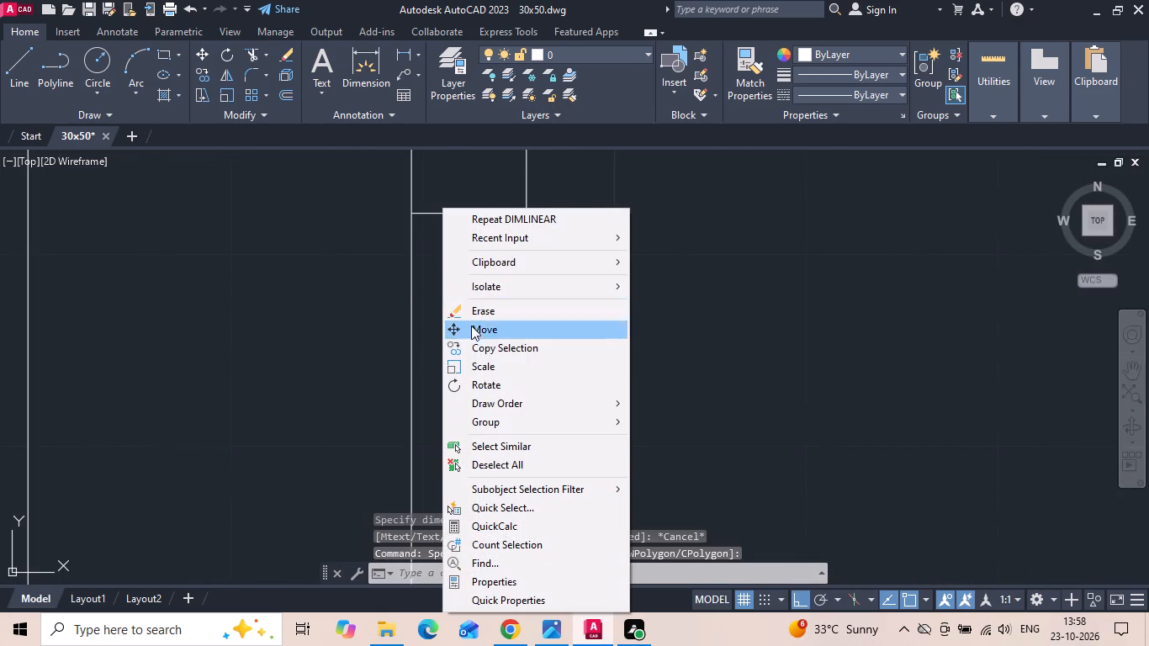
{"action": "left_click", "coordinate": [484, 353]}
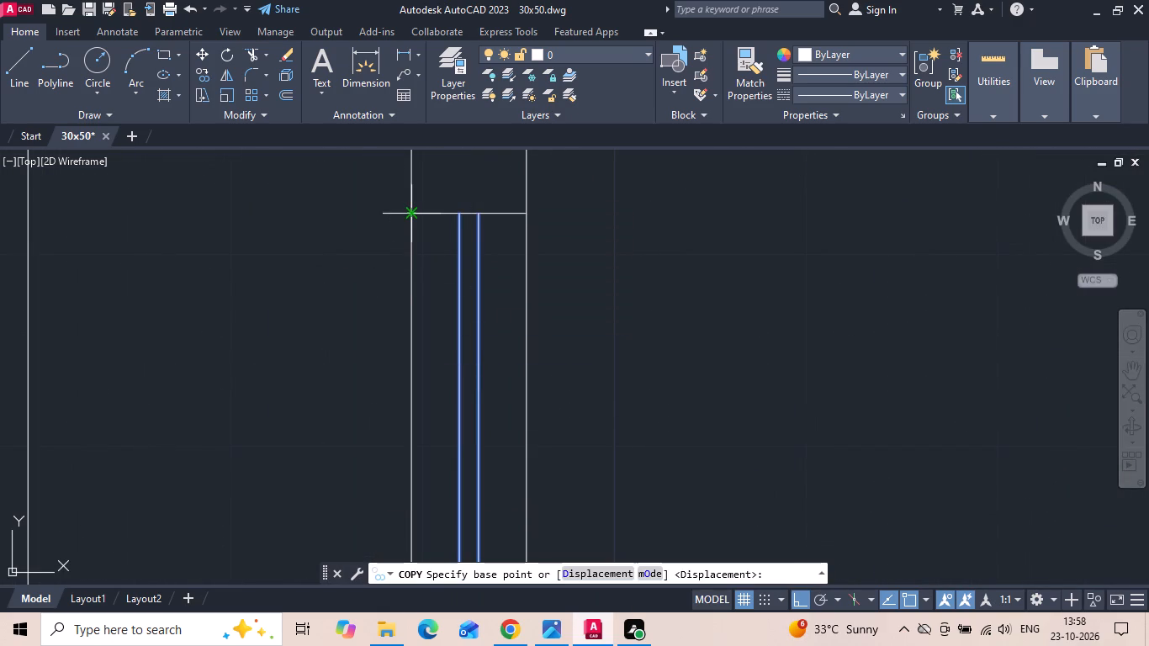
{"action": "left_click", "coordinate": [410, 214]}
{"action": "scroll", "coordinate": [437, 188], "scroll_direction": "down", "scroll_amount": 4}
{"action": "scroll", "coordinate": [437, 407], "scroll_direction": "up", "scroll_amount": 3}
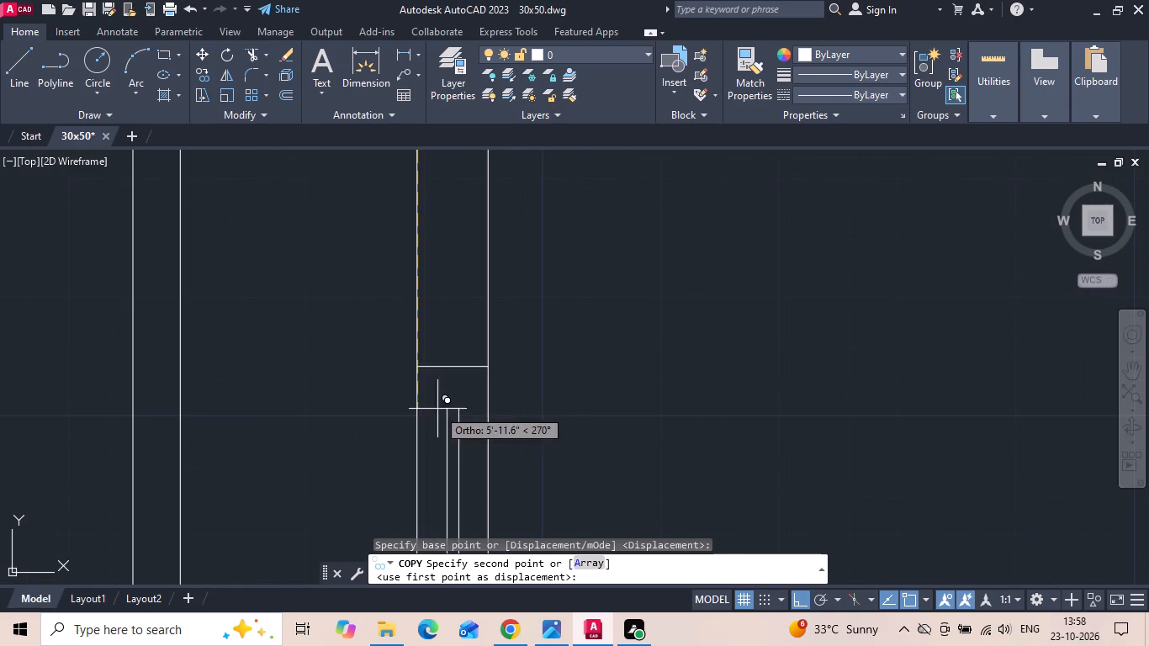
{"action": "left_click", "coordinate": [422, 367]}
{"action": "scroll", "coordinate": [495, 211], "scroll_direction": "down", "scroll_amount": 4}
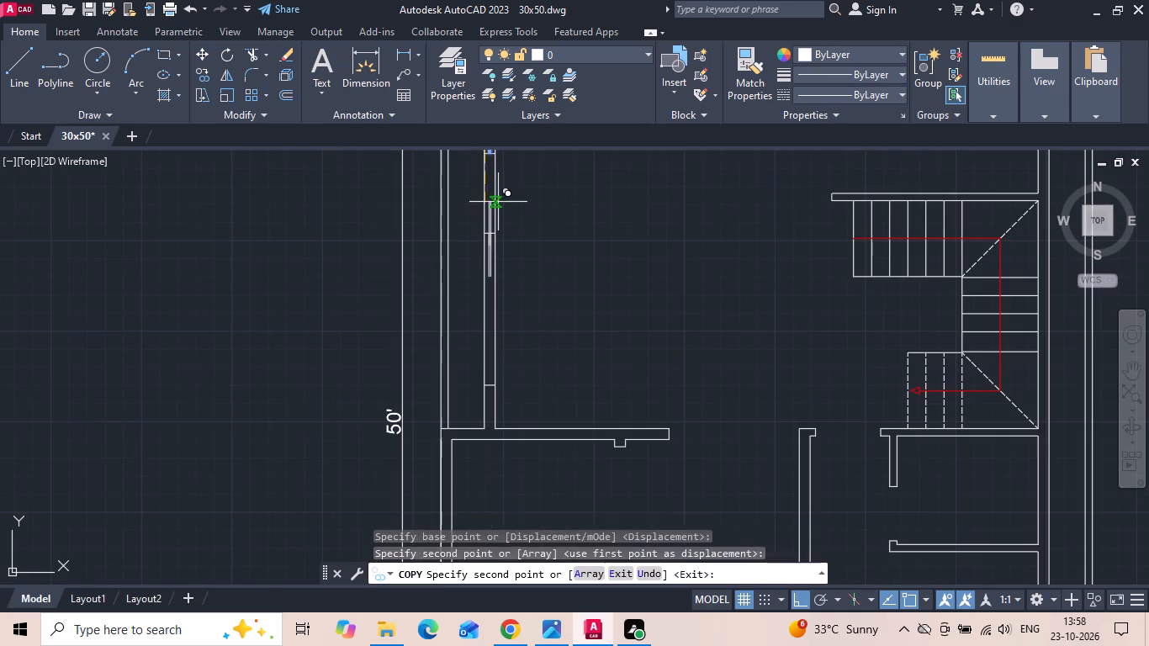
{"action": "key", "text": "Escape"}
Extend both copied glazing lines down to the living room window's lower end line.
{"action": "type", "text": "ex"}
{"action": "key", "text": "space"}
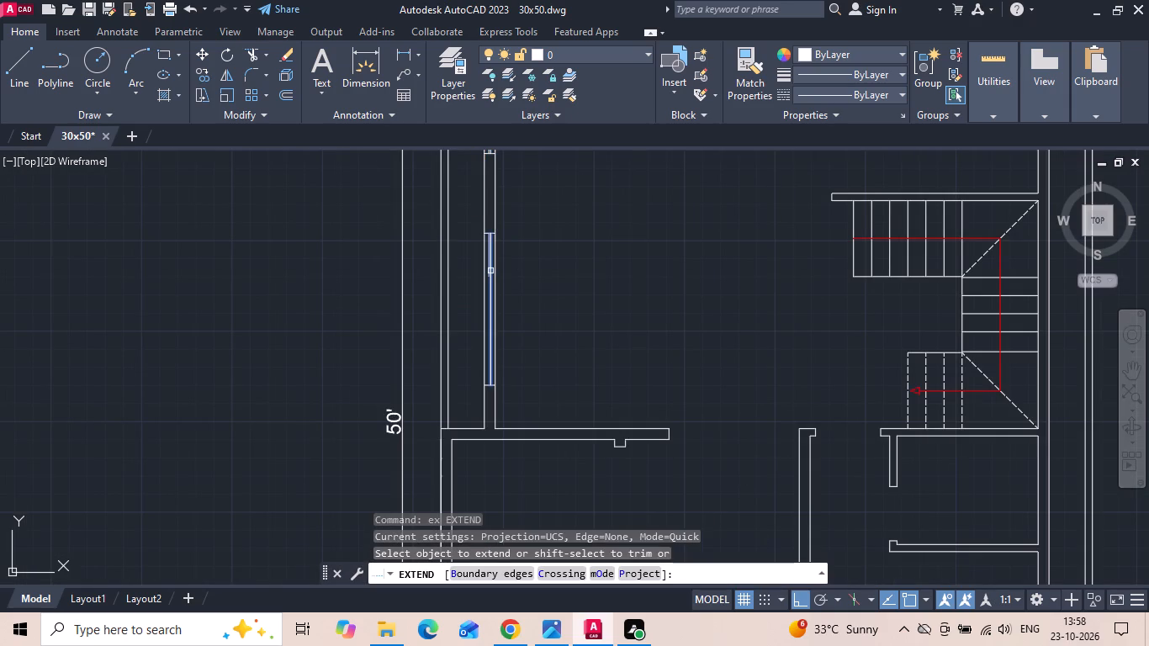
{"action": "left_click", "coordinate": [490, 271]}
{"action": "left_click", "coordinate": [487, 270]}
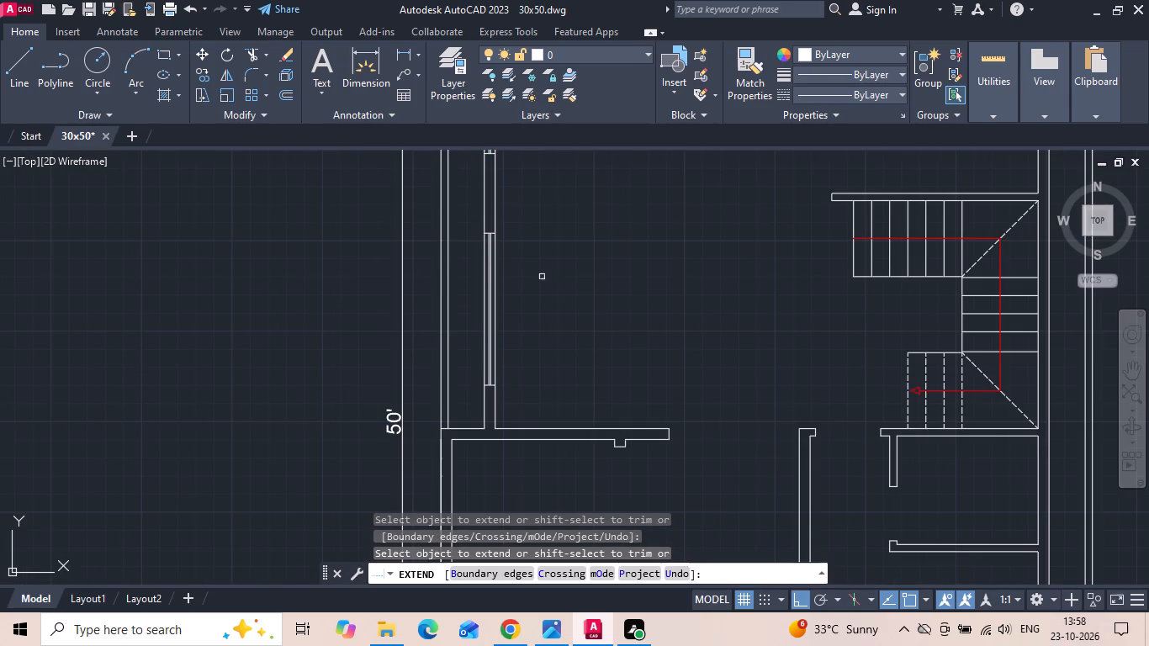
{"action": "key", "text": "Escape"}
Save the 30x50 drawing with the whole floor plan and the reference plans in view.
{"action": "key", "text": "ctrl+s"}
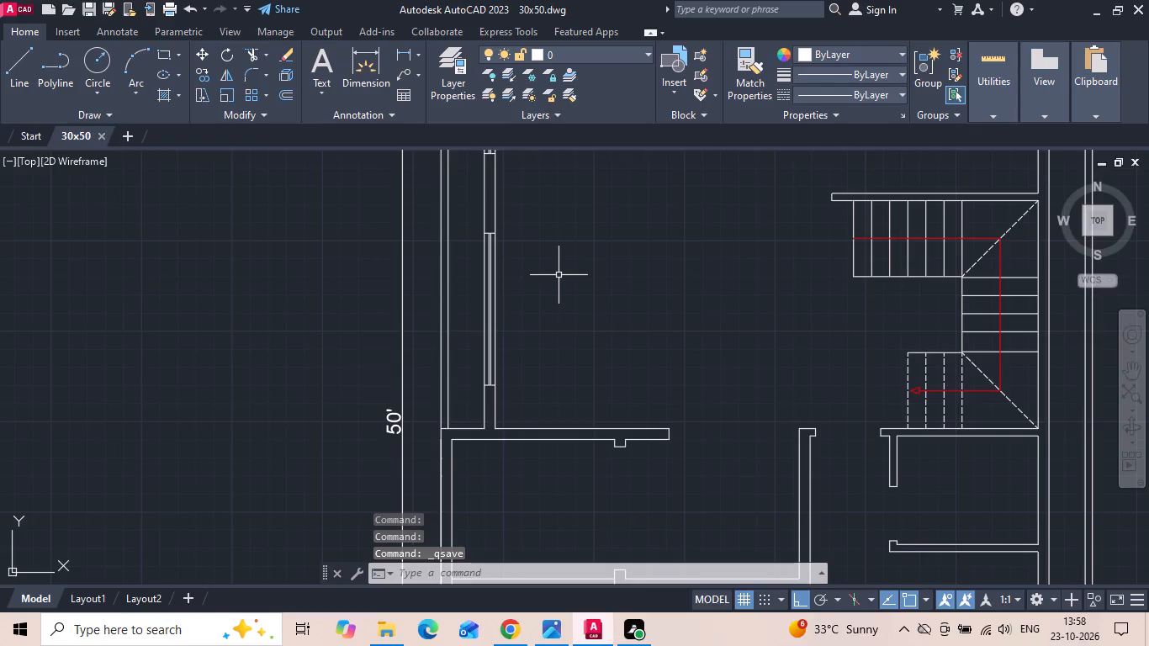
{"action": "scroll", "coordinate": [472, 380], "scroll_direction": "down", "scroll_amount": 2}
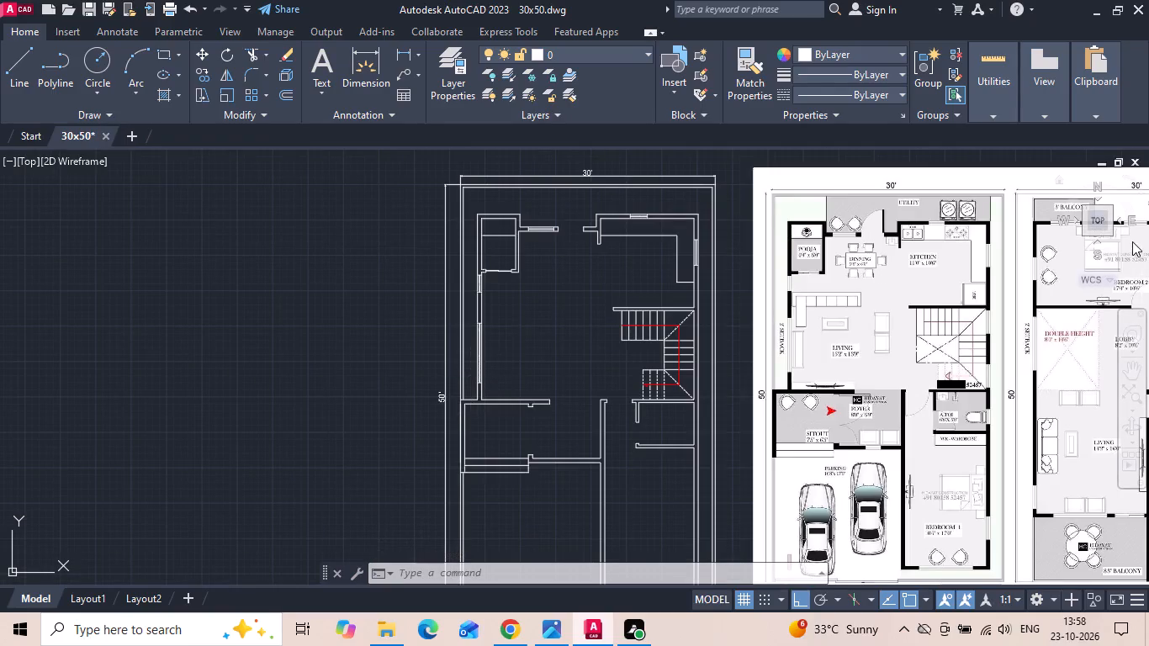
{"action": "key", "text": "ctrl+s"}
{"action": "scroll", "coordinate": [959, 209], "scroll_direction": "down", "scroll_amount": 1}
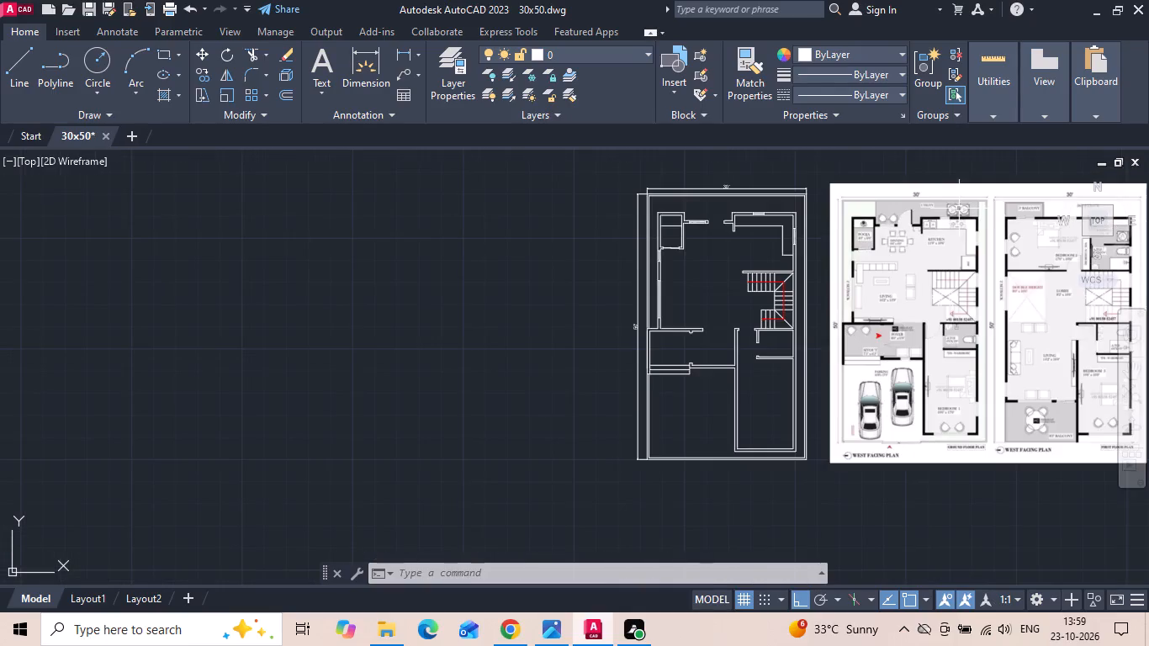
{"action": "key", "text": "ctrl+s"}
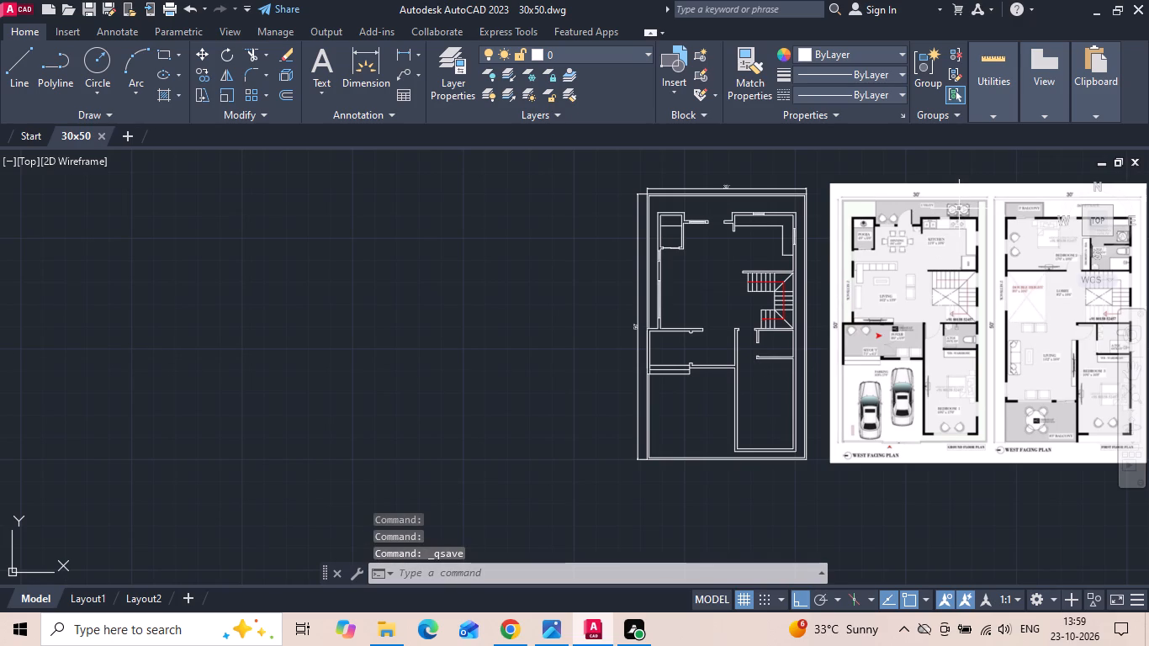
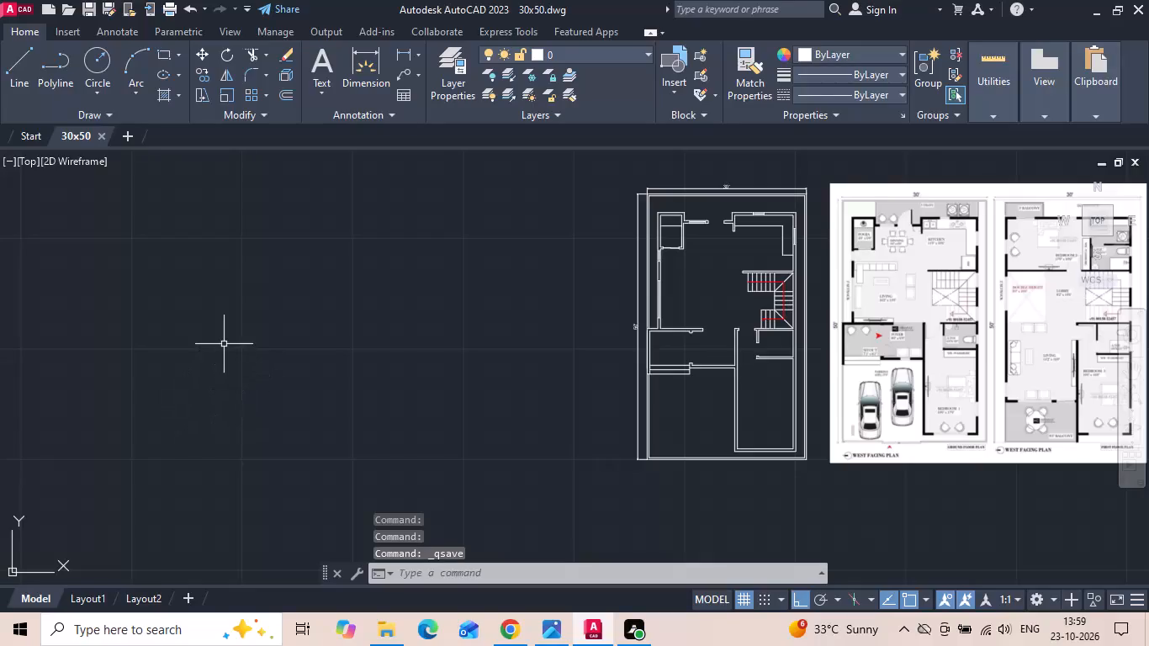
Draw a short horizontal line from the midpoint of the toilet's inner side-wall line outward across the outer wall.
{"action": "scroll", "coordinate": [224, 343], "scroll_direction": "down", "scroll_amount": 1}
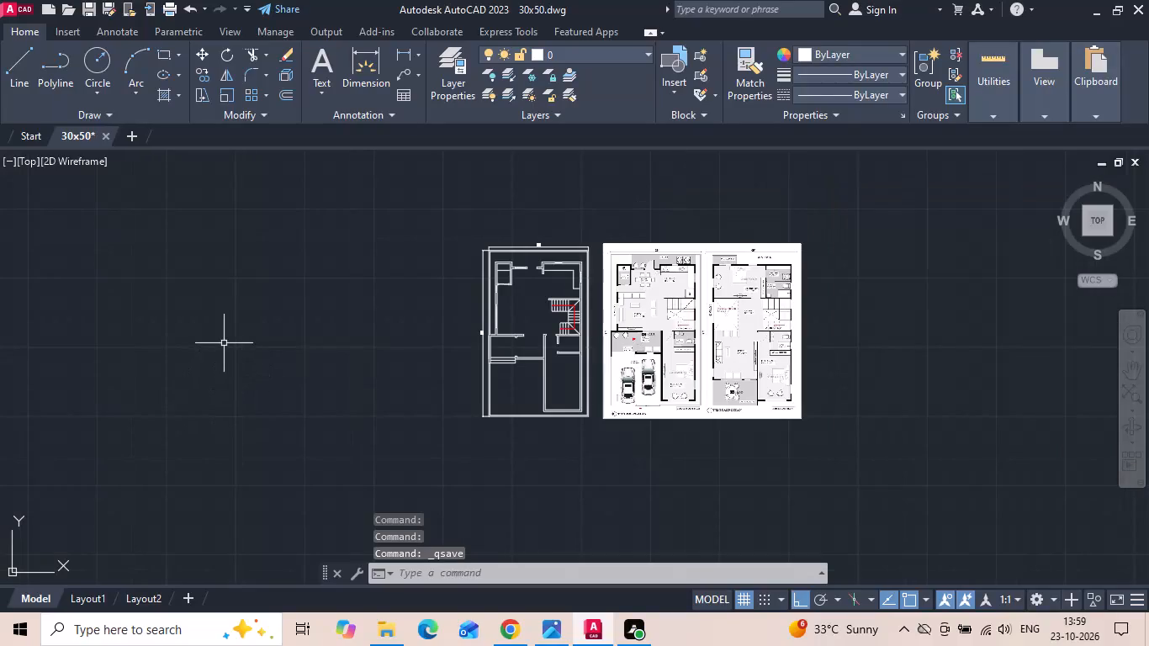
{"action": "scroll", "coordinate": [548, 324], "scroll_direction": "up", "scroll_amount": 2}
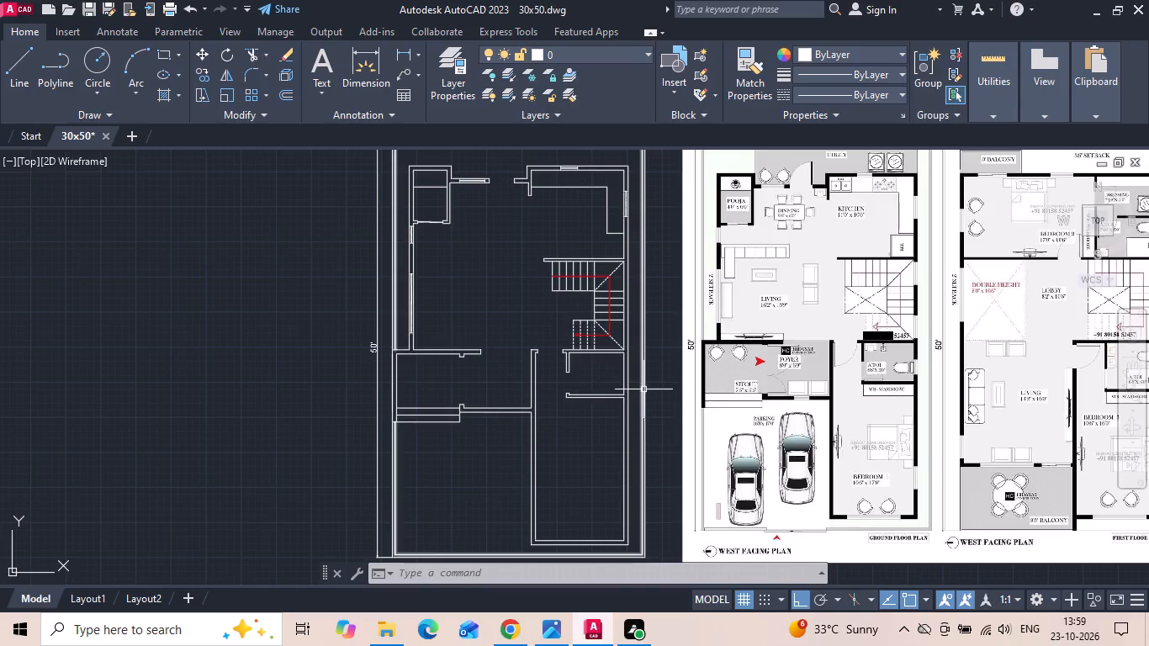
{"action": "scroll", "coordinate": [644, 385], "scroll_direction": "up", "scroll_amount": 2}
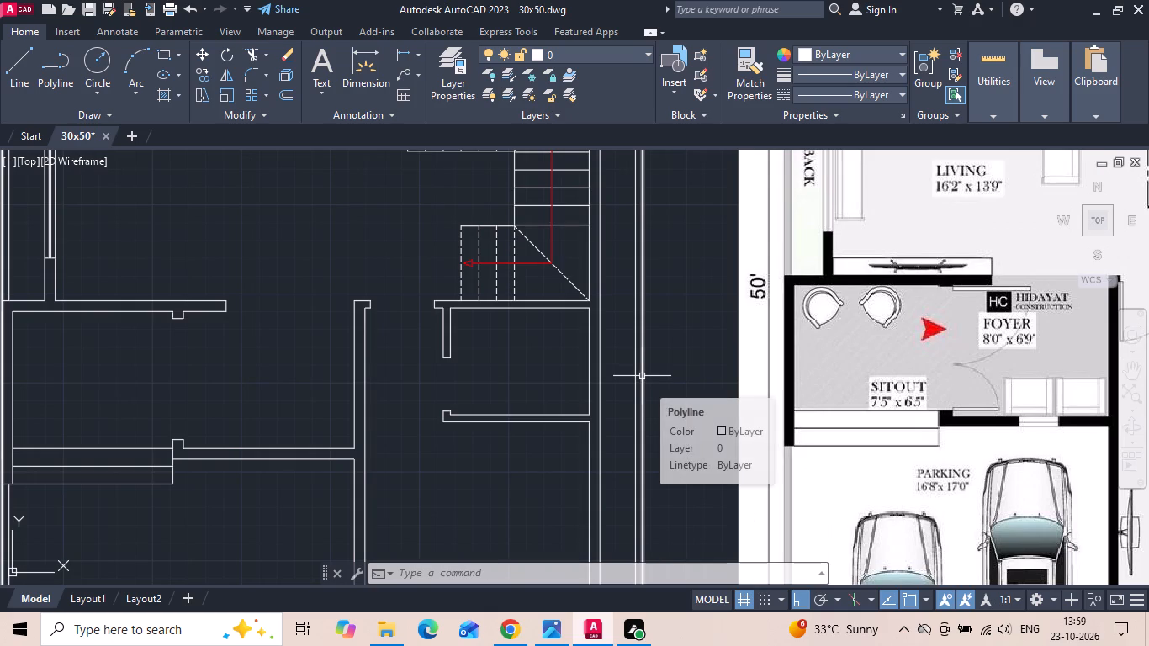
{"action": "type", "text": "l"}
{"action": "key", "text": "space"}
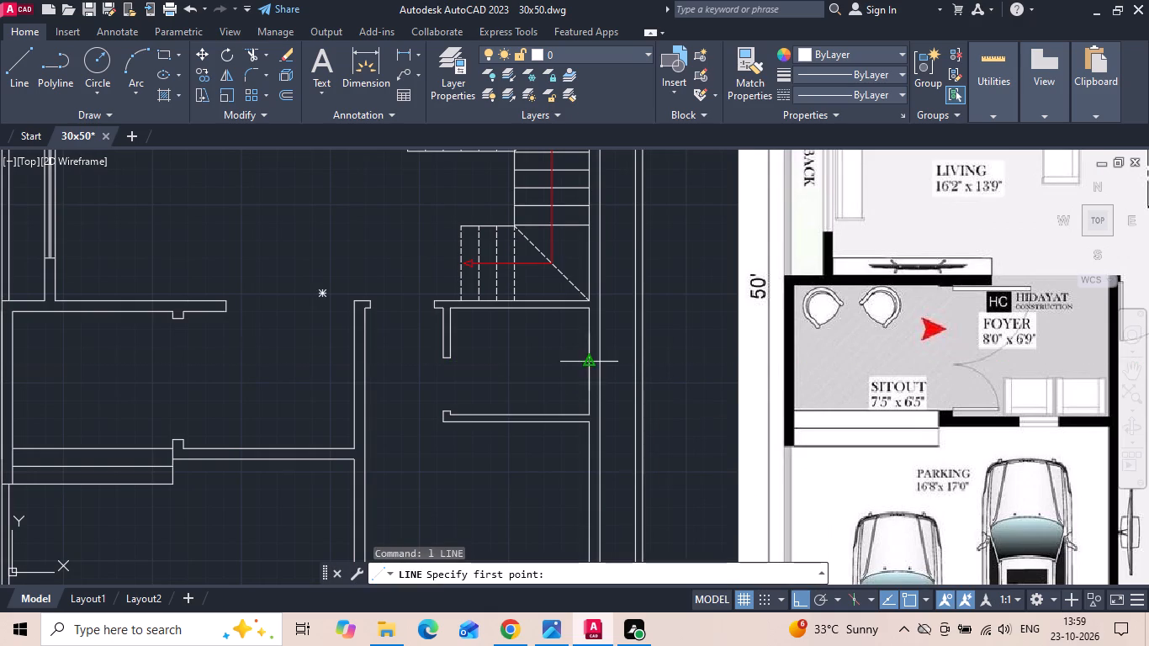
{"action": "scroll", "coordinate": [592, 365], "scroll_direction": "up", "scroll_amount": 2}
{"action": "left_click", "coordinate": [580, 359]}
{"action": "left_click", "coordinate": [646, 343]}
{"action": "key", "text": "Escape"}
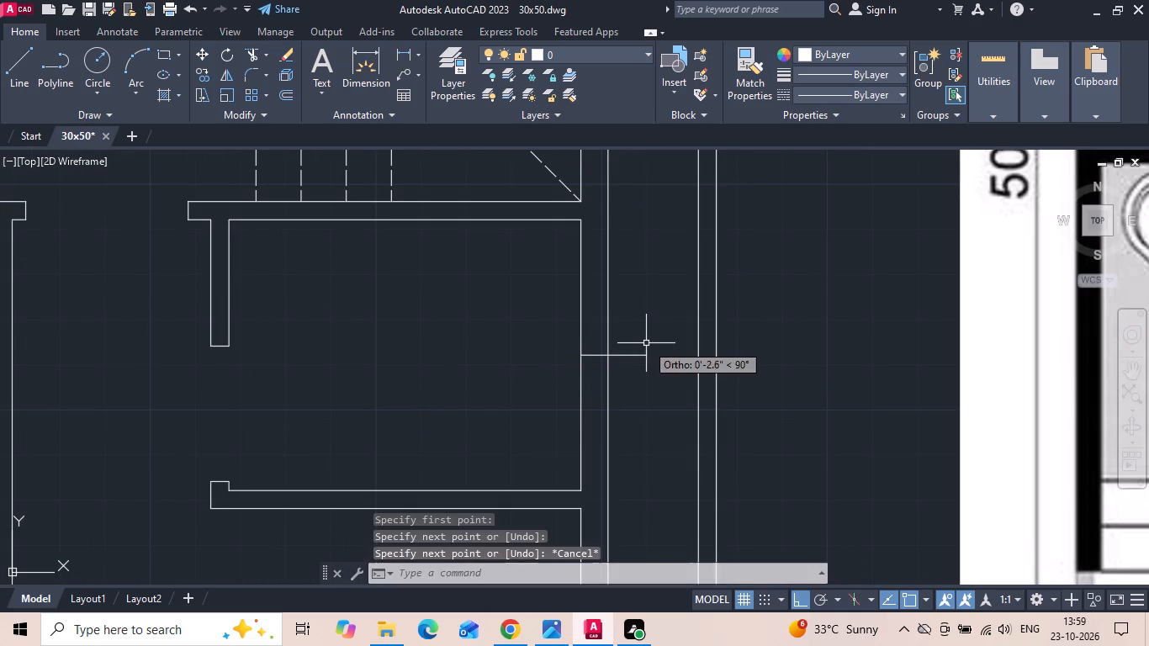
Offset the toilet wall's midpoint line 12 inches upward and 12 inches downward for the window ends.
{"action": "type", "text": "o 12"}
{"action": "key", "text": "space"}
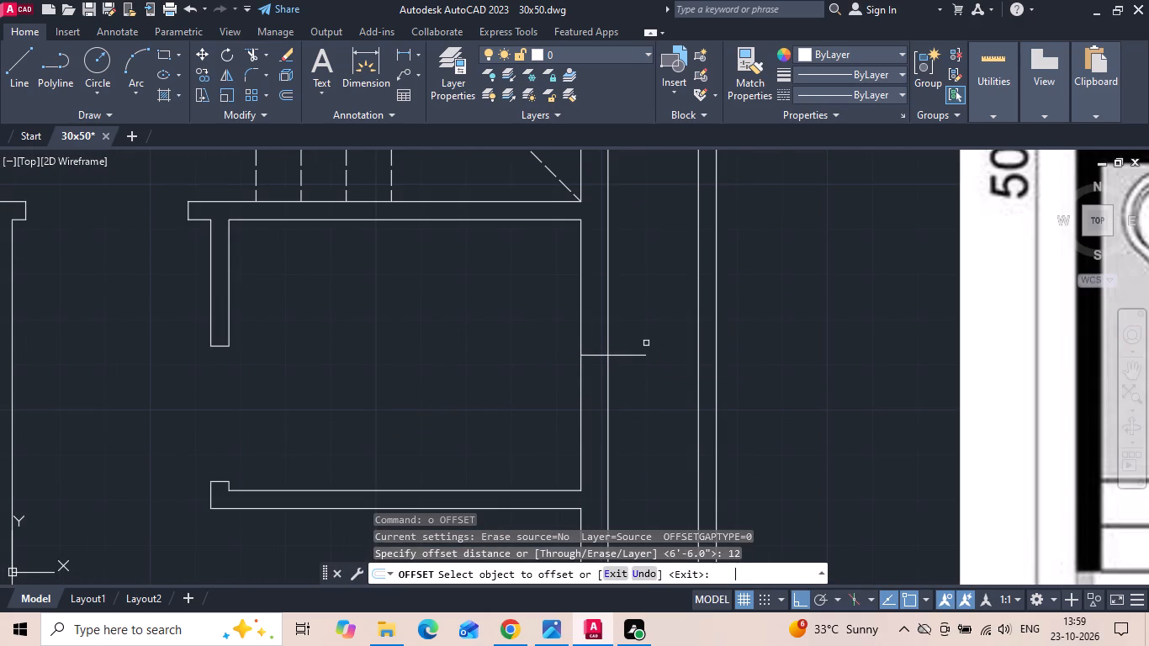
{"action": "left_click", "coordinate": [633, 356]}
{"action": "left_click", "coordinate": [649, 315]}
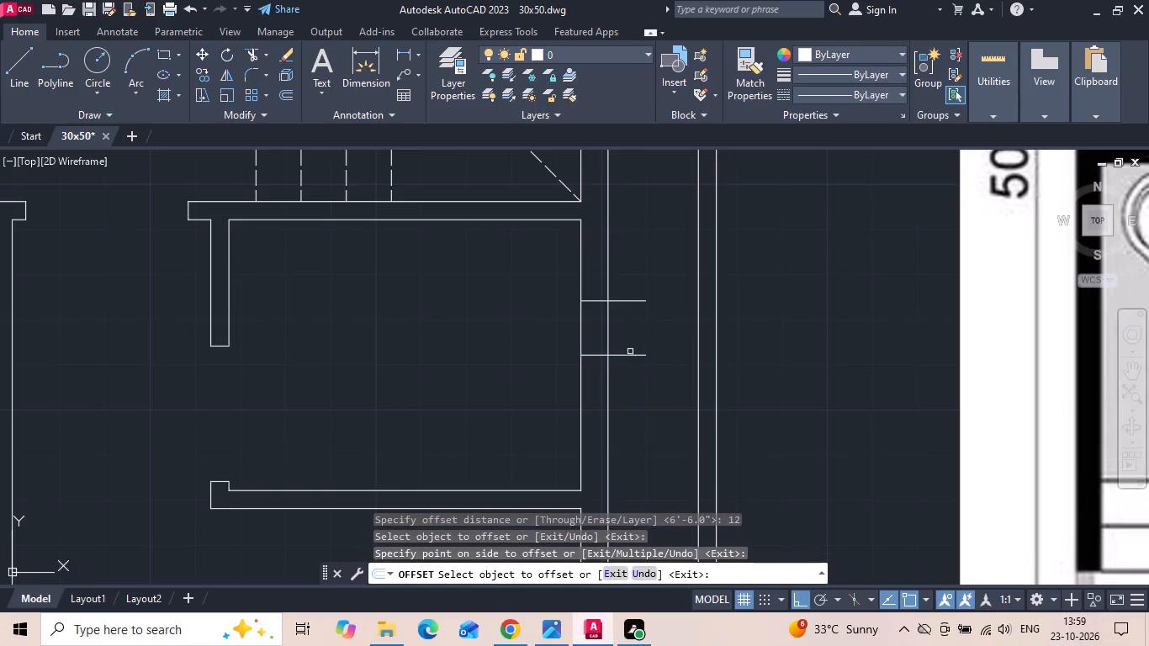
{"action": "left_click_drag", "start_coordinate": [629, 355], "coordinate": [624, 368]}
{"action": "left_click", "coordinate": [619, 400]}
{"action": "key", "text": "Escape"}
Trim the toilet window end lines back to the outer wall face and remove the middle line.
{"action": "key", "text": "t"}
{"action": "type", "text": "r"}
{"action": "key", "text": "space"}
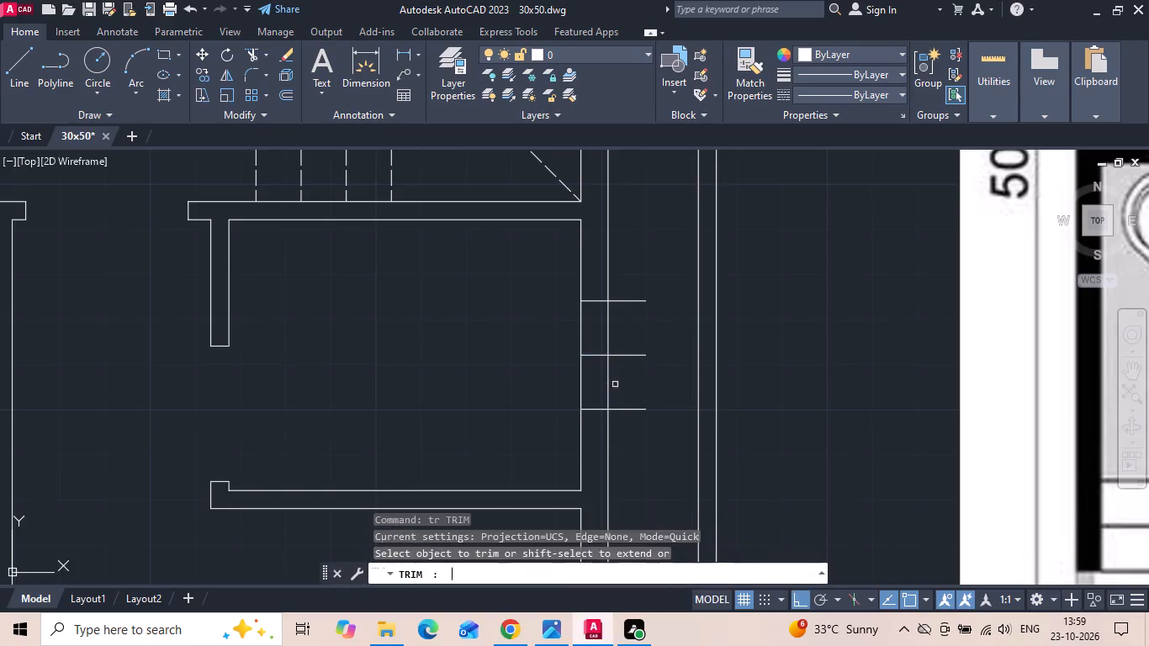
{"action": "left_click_drag", "start_coordinate": [627, 430], "coordinate": [619, 272]}
{"action": "left_click", "coordinate": [600, 356]}
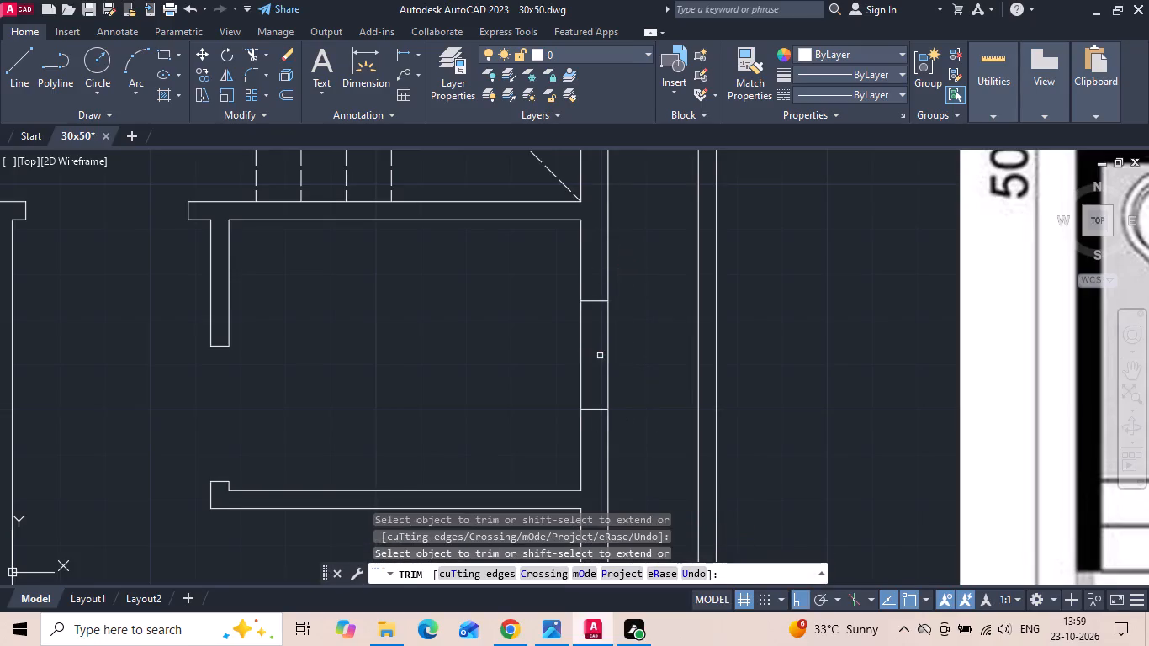
{"action": "key", "text": "Escape"}
Copy the kitchen side window's two glazing lines from its lower outer corner to the toilet window's lower outer corner.
{"action": "scroll", "coordinate": [596, 366], "scroll_direction": "down", "scroll_amount": 4}
{"action": "scroll", "coordinate": [602, 217], "scroll_direction": "up", "scroll_amount": 5}
{"action": "left_click", "coordinate": [583, 180]}
{"action": "left_click", "coordinate": [575, 202]}
{"action": "right_click", "coordinate": [575, 203]}
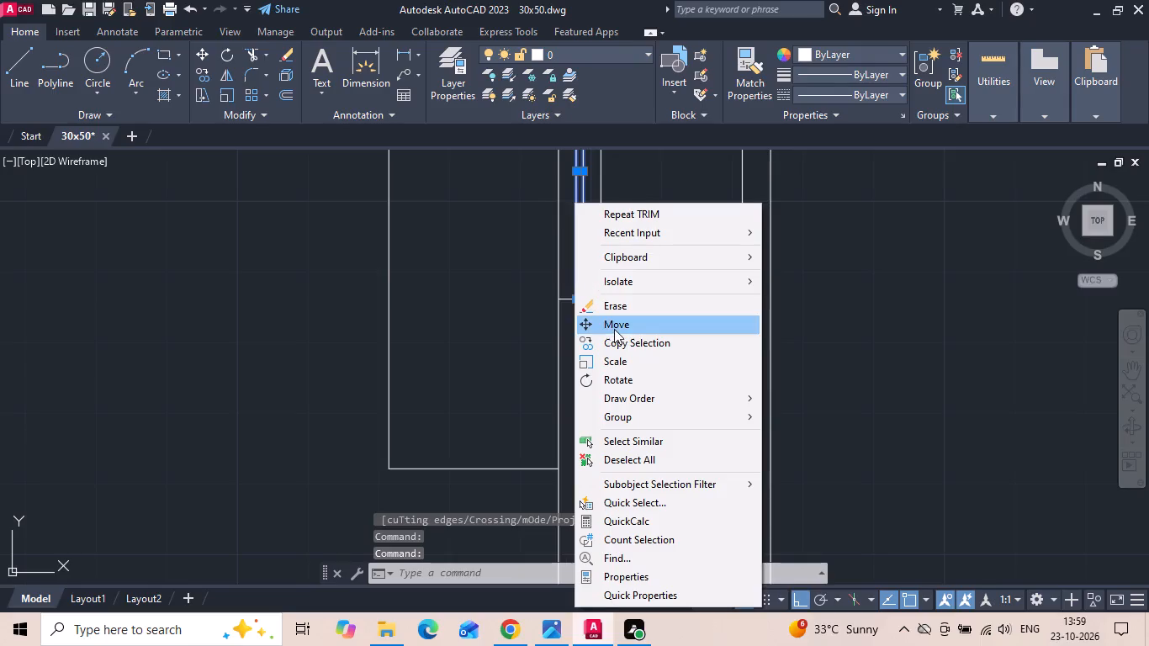
{"action": "left_click", "coordinate": [619, 342]}
{"action": "left_click", "coordinate": [602, 300]}
{"action": "scroll", "coordinate": [602, 300], "scroll_direction": "down", "scroll_amount": 2}
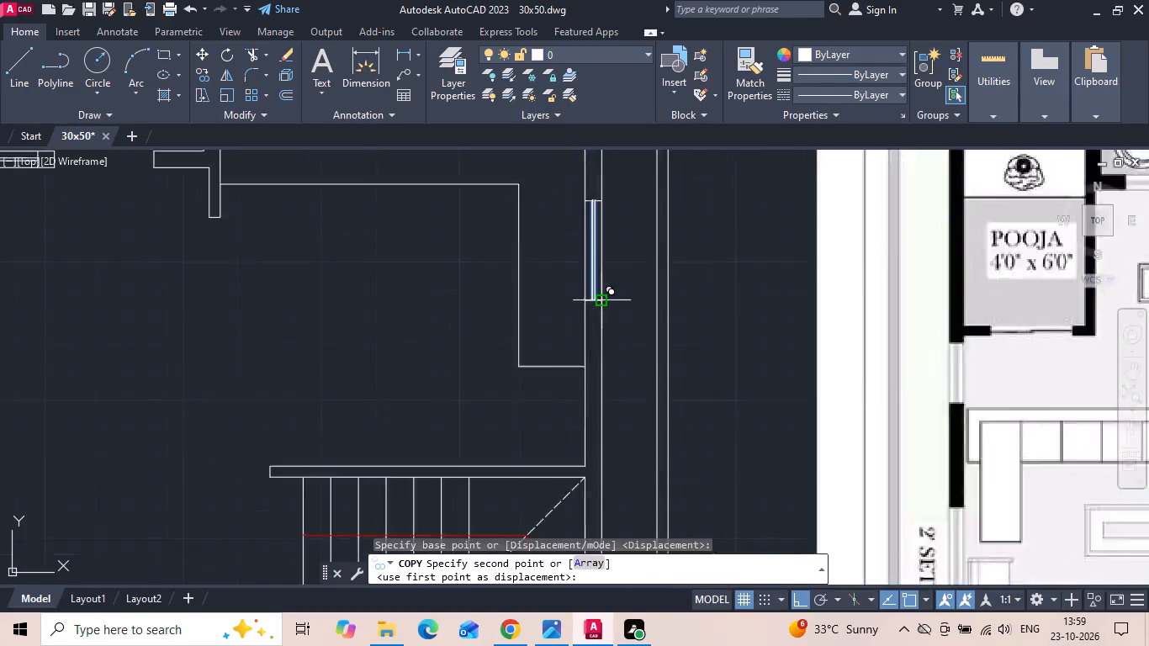
{"action": "scroll", "coordinate": [602, 300], "scroll_direction": "down", "scroll_amount": 2}
{"action": "middle_click_drag", "start_coordinate": [608, 410], "coordinate": [568, 204]}
{"action": "scroll", "coordinate": [593, 431], "scroll_direction": "up", "scroll_amount": 1}
{"action": "scroll", "coordinate": [537, 283], "scroll_direction": "up", "scroll_amount": 1}
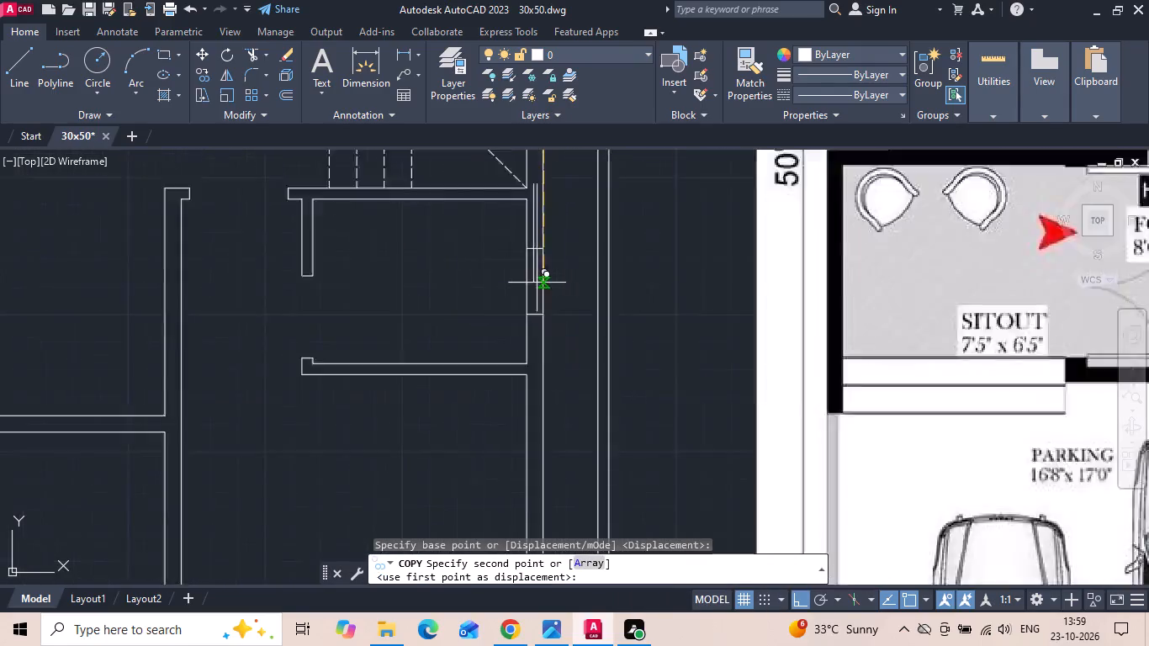
{"action": "scroll", "coordinate": [537, 283], "scroll_direction": "up", "scroll_amount": 2}
{"action": "left_click", "coordinate": [551, 360]}
{"action": "key", "text": "Escape"}
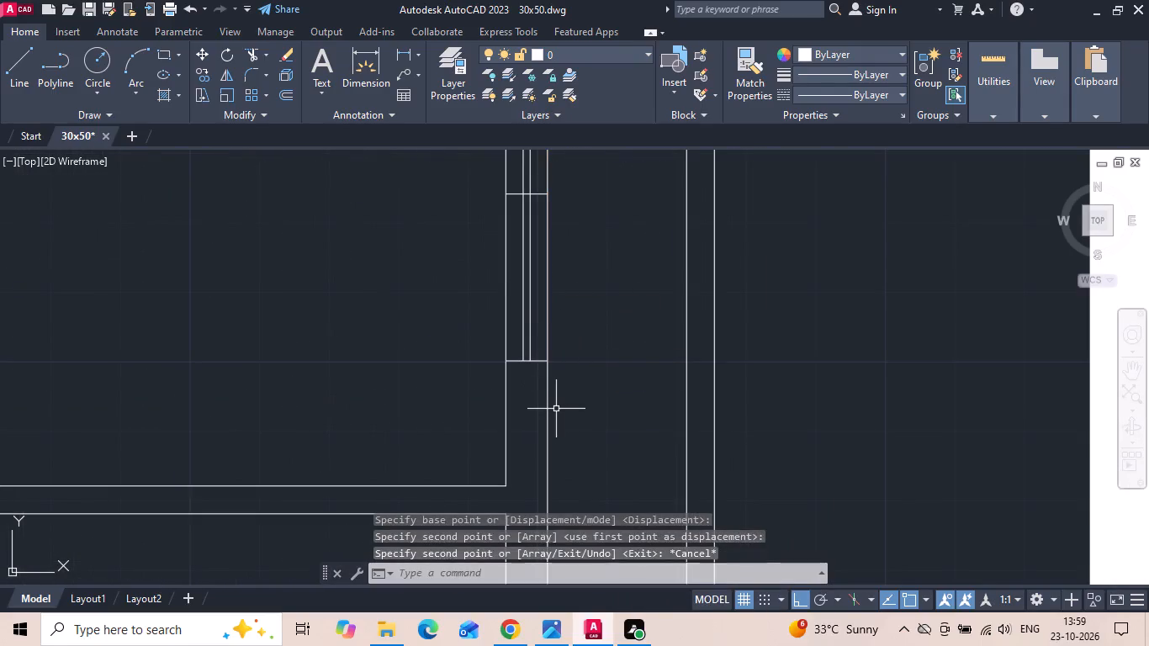
Trim the copied glazing lines where they run past the toilet window's upper end line.
{"action": "key", "text": "t"}
{"action": "key", "text": "r"}
{"action": "key", "text": "space"}
{"action": "left_click_drag", "start_coordinate": [516, 168], "coordinate": [526, 168]}
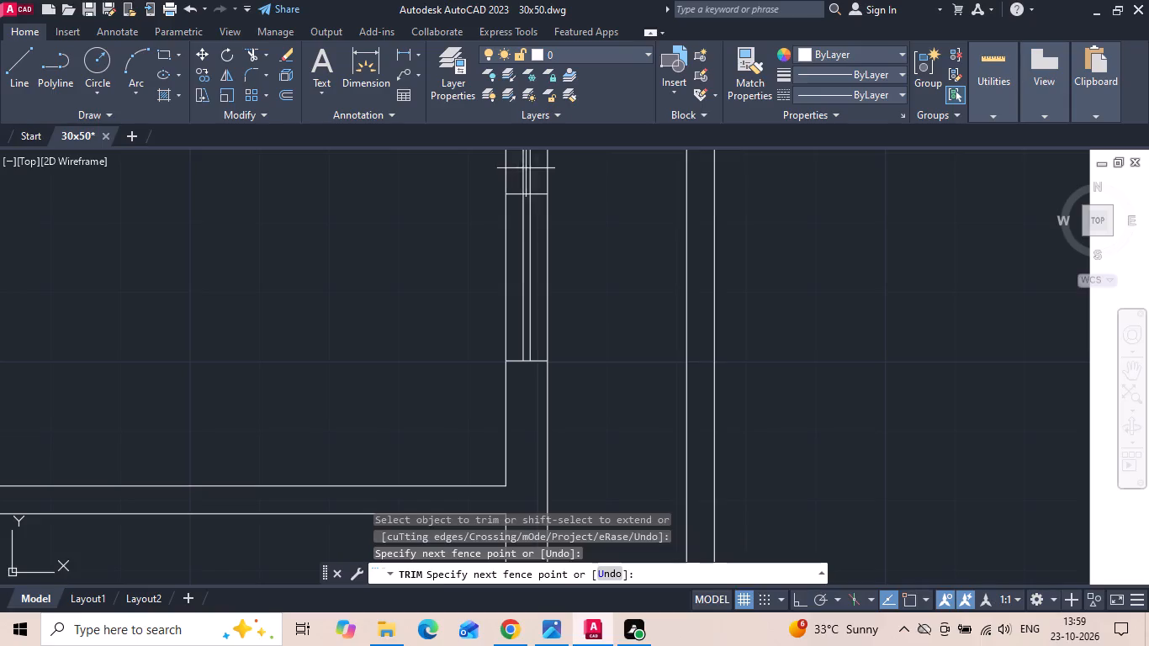
{"action": "left_click_drag", "start_coordinate": [526, 168], "coordinate": [531, 170]}
{"action": "scroll", "coordinate": [617, 241], "scroll_direction": "down", "scroll_amount": 5}
{"action": "key", "text": "Escape"}
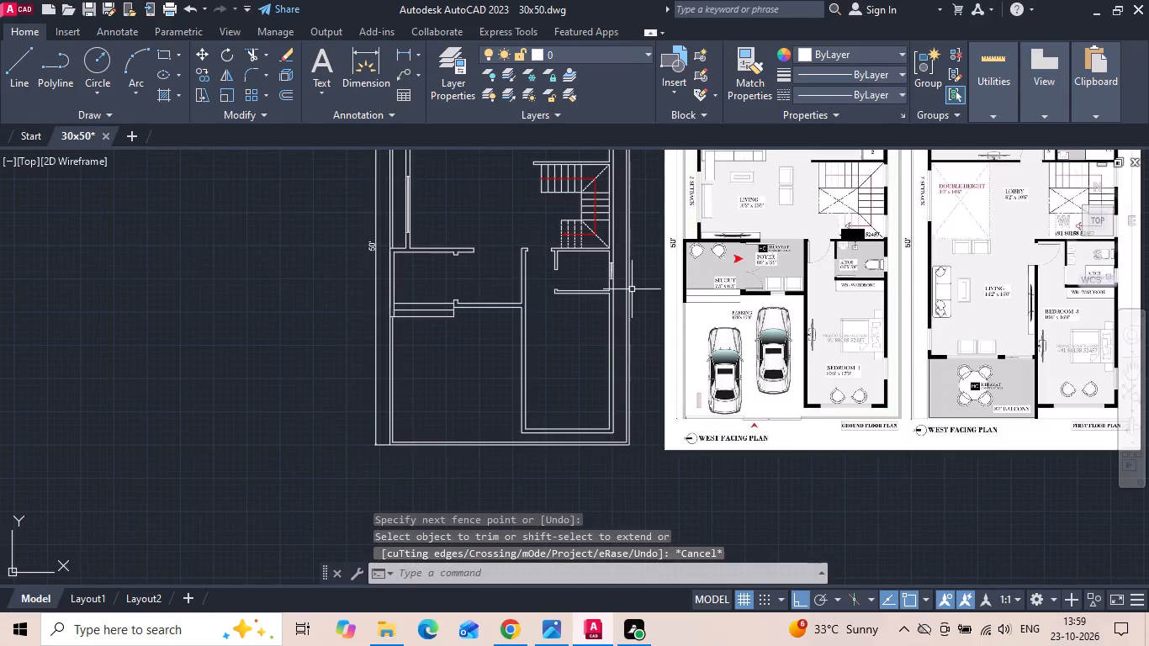
Measure on the ground floor reference plan from Bedroom 1's side window lower end to the inner wall corner.
{"action": "left_click", "coordinate": [403, 51]}
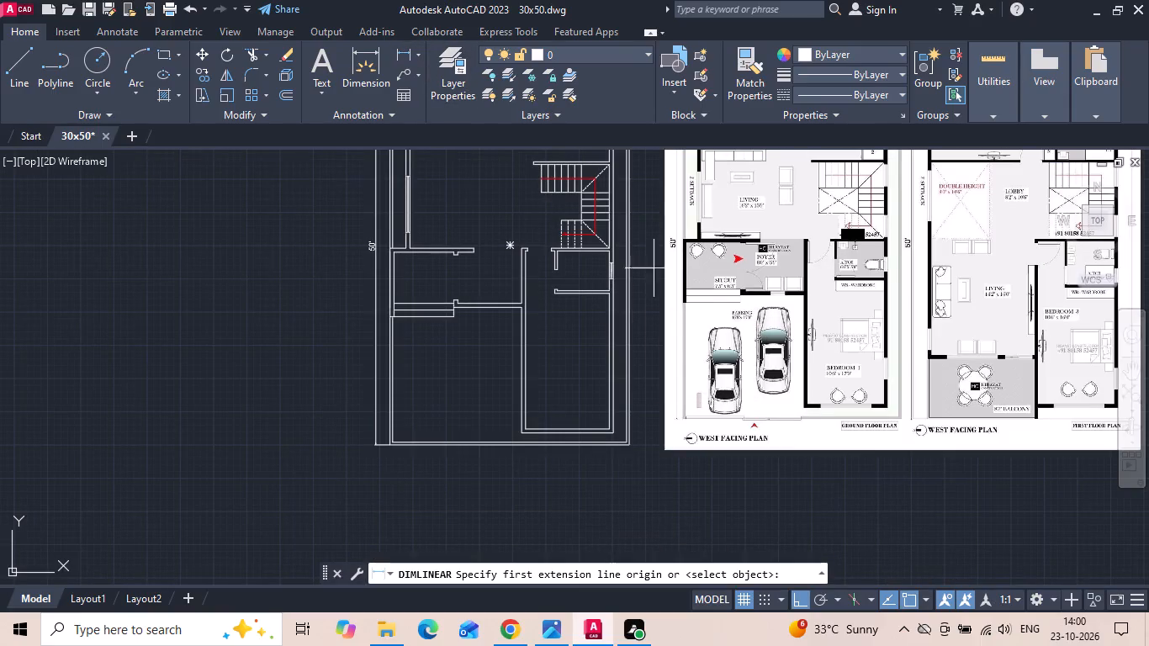
{"action": "scroll", "coordinate": [938, 405], "scroll_direction": "up", "scroll_amount": 4}
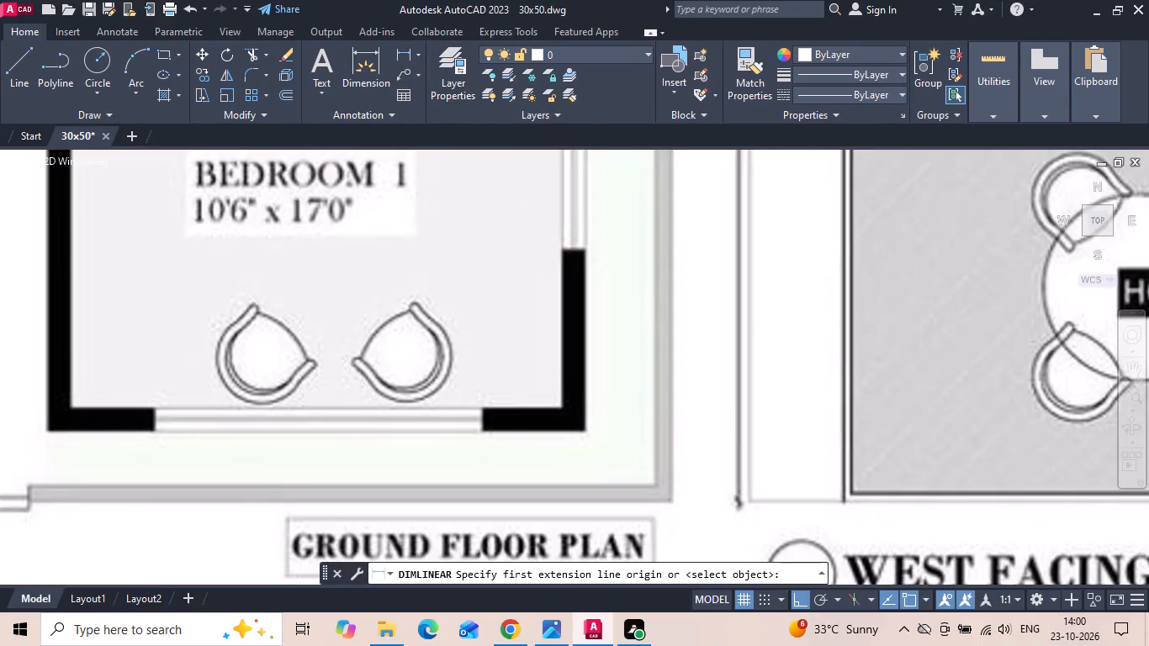
{"action": "left_click", "coordinate": [562, 249]}
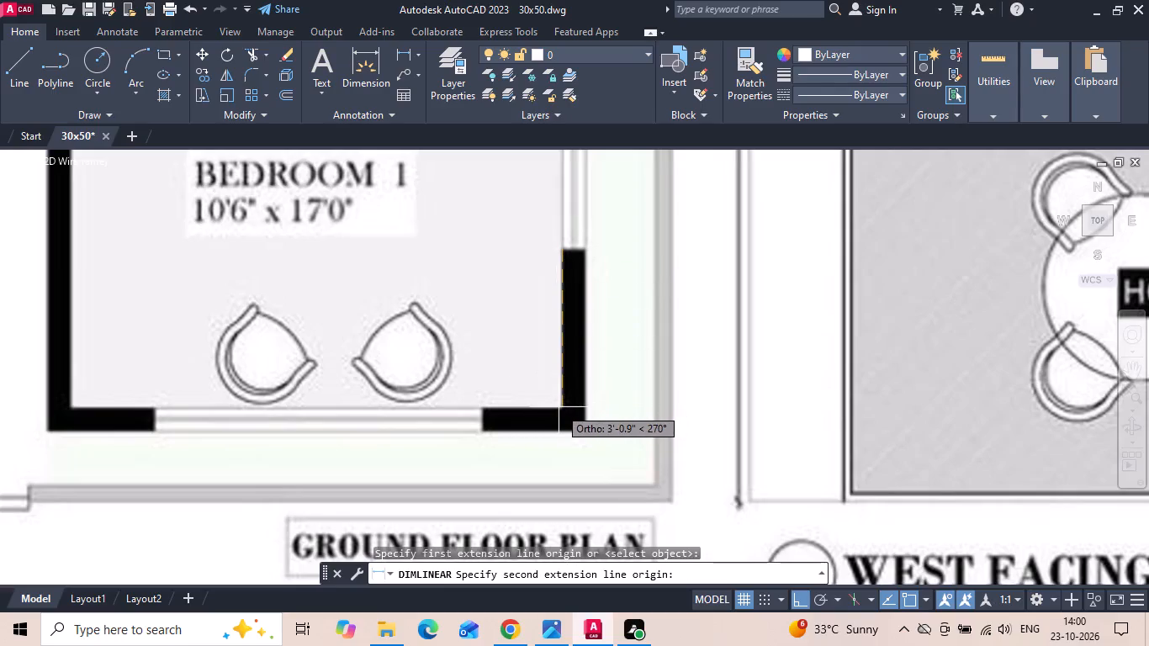
{"action": "key", "text": "Escape"}
Offset Bedroom 1's lower inner wall line 3' upward to mark the side window's lower end.
{"action": "scroll", "coordinate": [727, 385], "scroll_direction": "down", "scroll_amount": 4}
{"action": "middle_click_drag", "start_coordinate": [437, 340], "coordinate": [442, 390]}
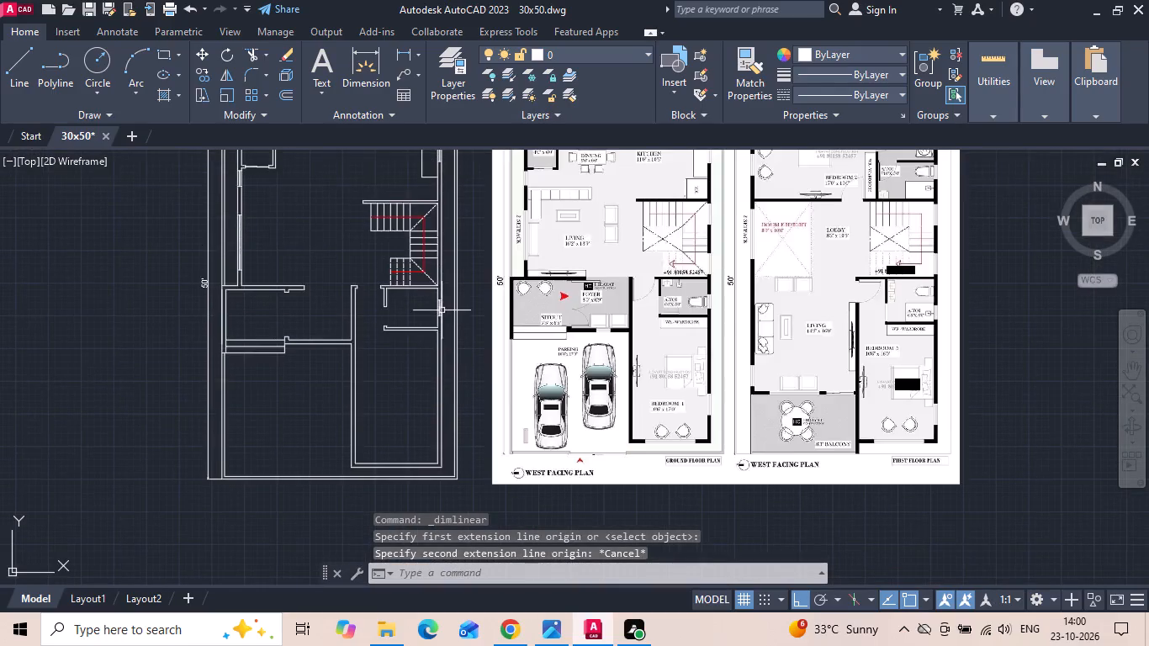
{"action": "scroll", "coordinate": [442, 397], "scroll_direction": "up", "scroll_amount": 1}
{"action": "type", "text": "o 3'"}
{"action": "key", "text": "Return"}
{"action": "middle_click_drag", "start_coordinate": [421, 376], "coordinate": [420, 330]}
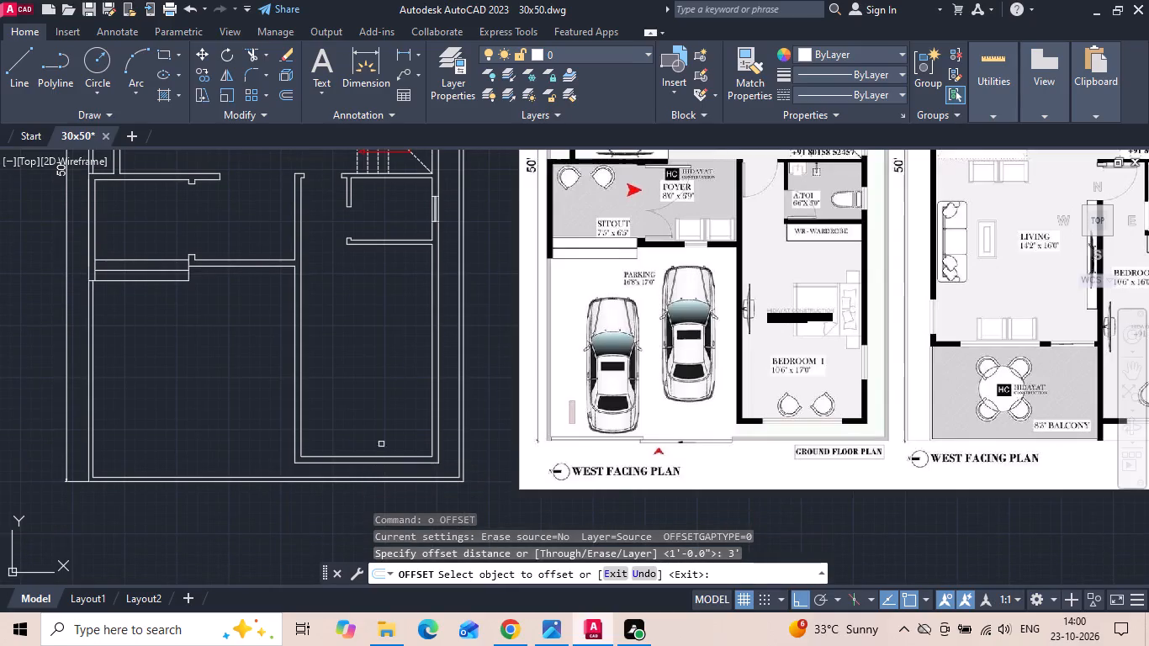
{"action": "left_click", "coordinate": [403, 456]}
{"action": "left_click", "coordinate": [404, 406]}
{"action": "key", "text": "Escape"}
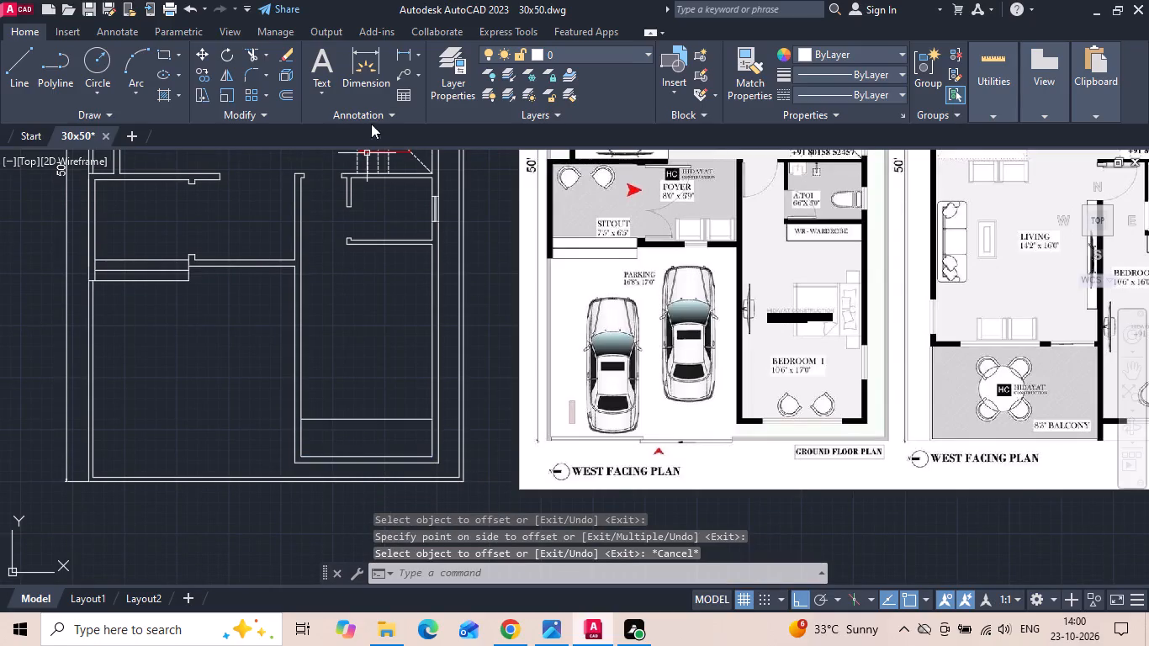
Measure the length of Bedroom 1's side window on the ground floor reference plan.
{"action": "left_click", "coordinate": [398, 53]}
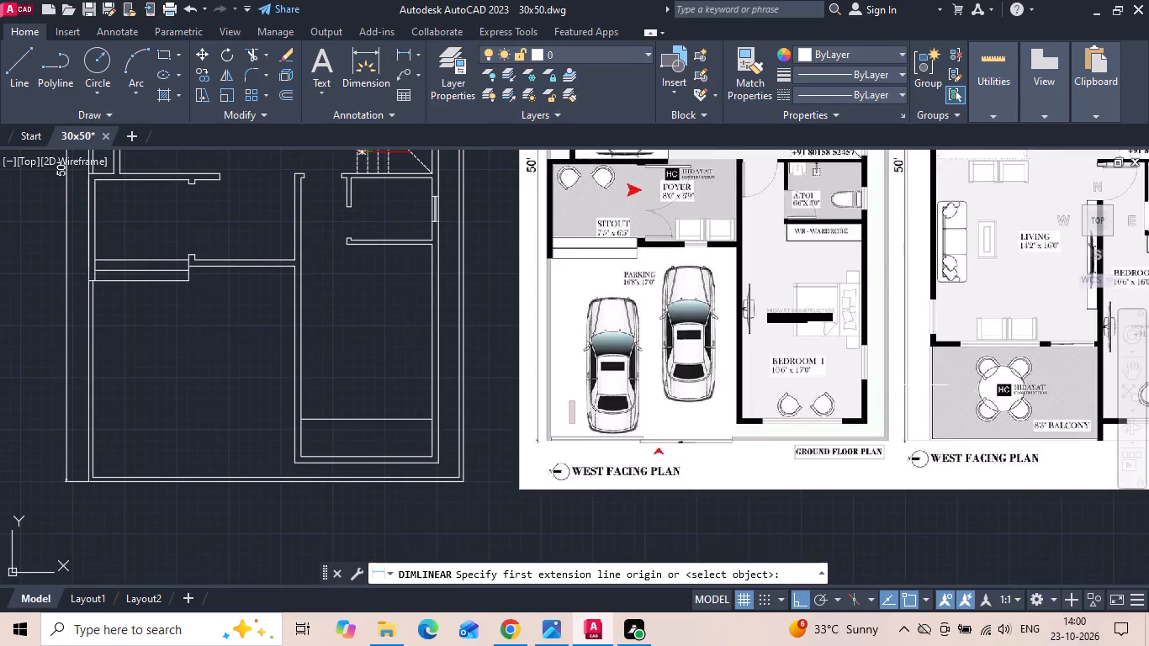
{"action": "scroll", "coordinate": [916, 390], "scroll_direction": "up", "scroll_amount": 2}
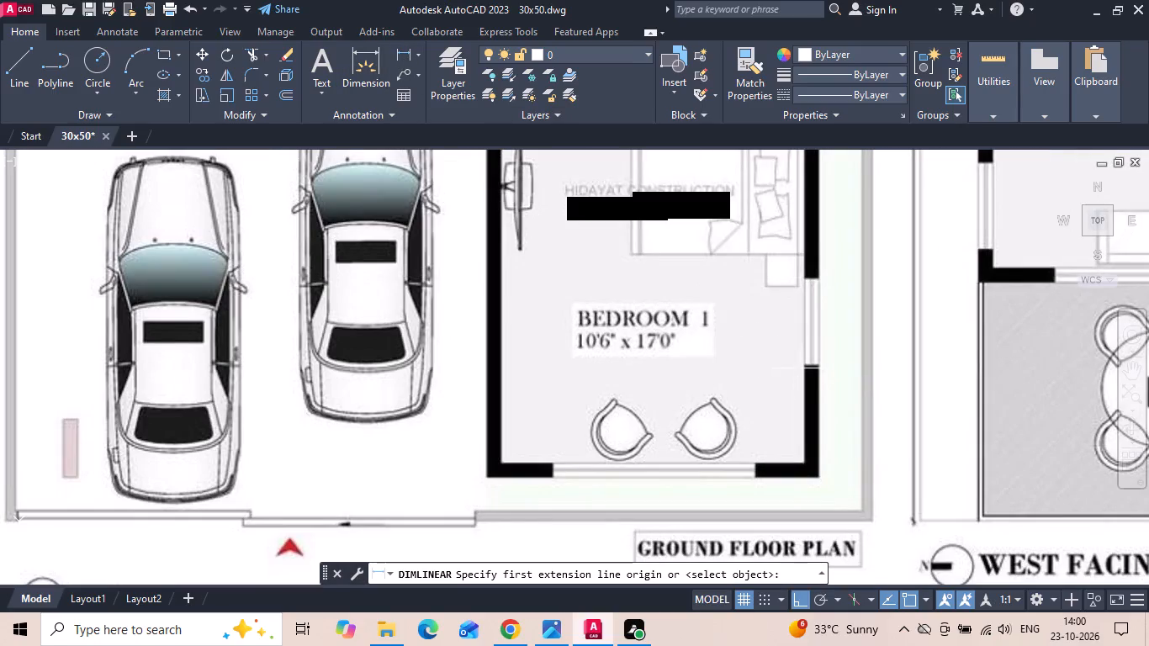
{"action": "left_click", "coordinate": [803, 366]}
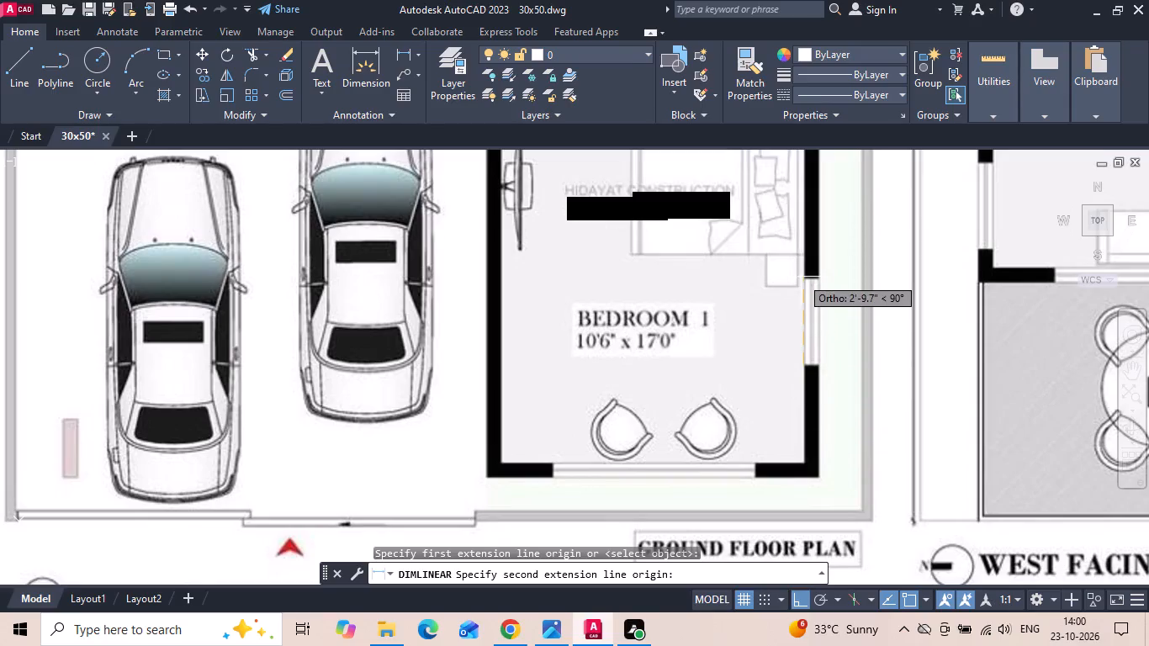
{"action": "key", "text": "Escape"}
Offset the lower window end line in Bedroom 1 by 3' upward to mark the window's upper end.
{"action": "scroll", "coordinate": [945, 290], "scroll_direction": "down", "scroll_amount": 2}
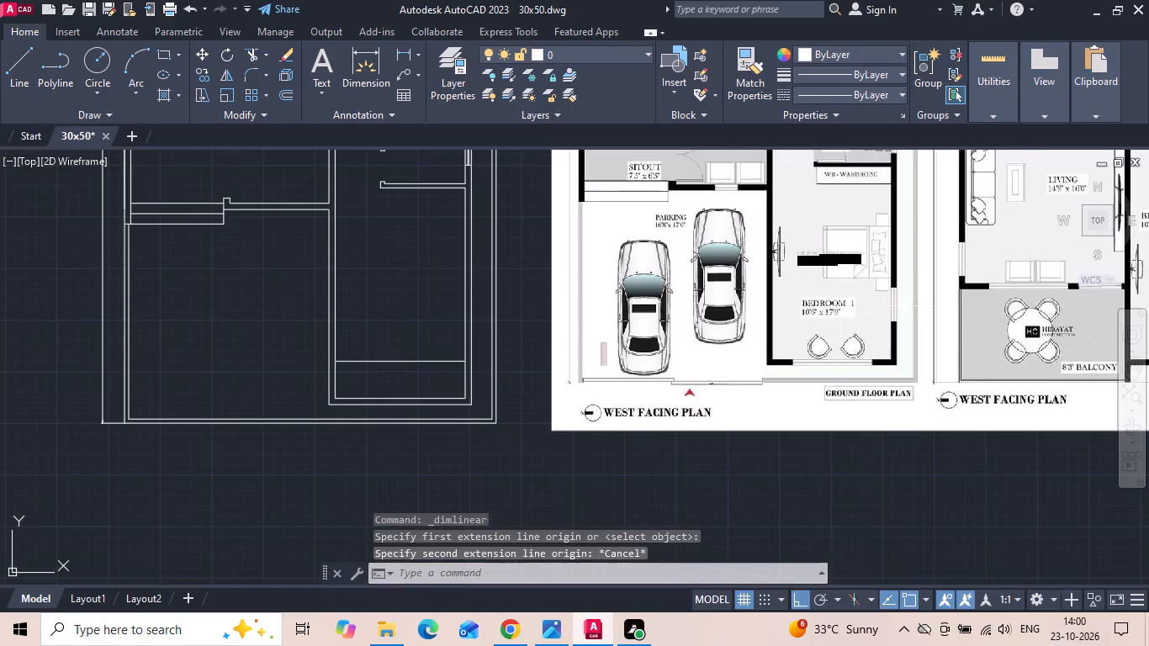
{"action": "scroll", "coordinate": [450, 361], "scroll_direction": "up", "scroll_amount": 1}
{"action": "type", "text": "o"}
{"action": "key", "text": "space"}
{"action": "key", "text": "3"}
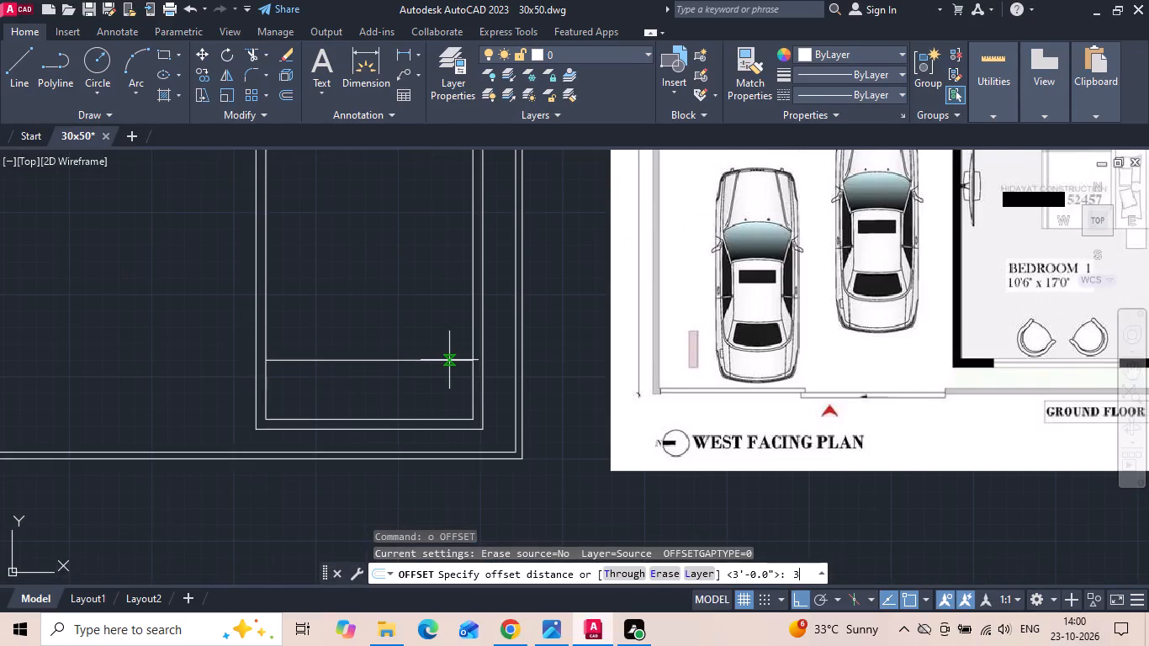
{"action": "key", "text": "apostrophe"}
{"action": "key", "text": "Return"}
{"action": "left_click_drag", "start_coordinate": [449, 359], "coordinate": [452, 339]}
{"action": "left_click", "coordinate": [468, 286]}
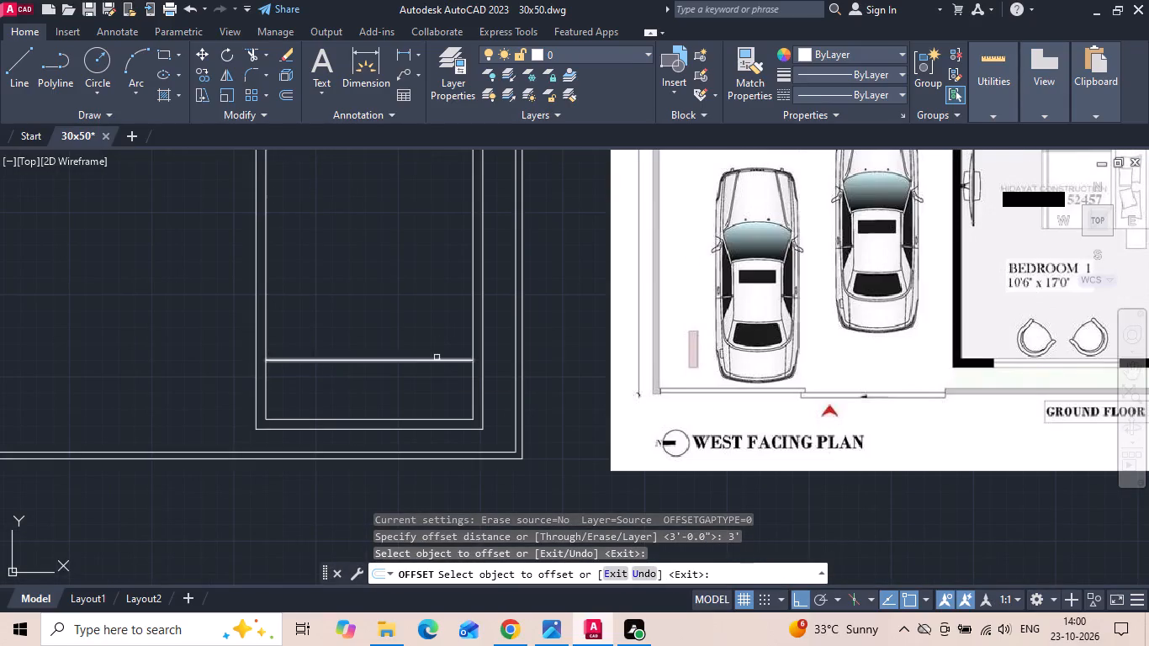
{"action": "left_click", "coordinate": [437, 357]}
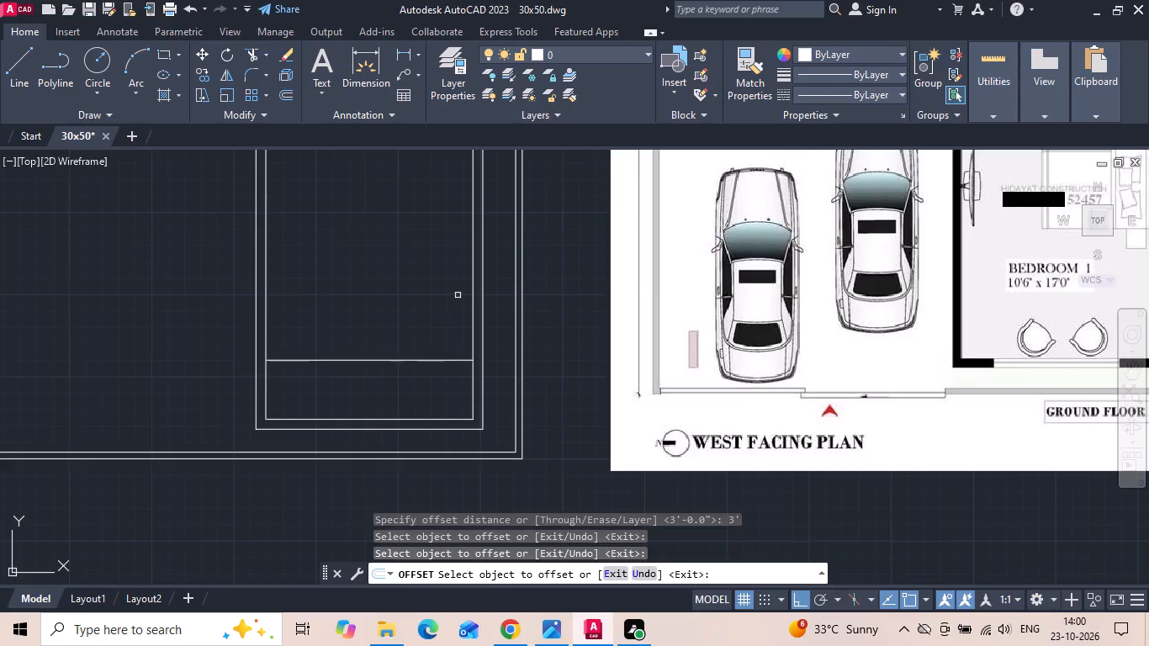
{"action": "left_click", "coordinate": [458, 295]}
{"action": "left_click", "coordinate": [437, 360]}
{"action": "left_click", "coordinate": [443, 317]}
{"action": "scroll", "coordinate": [453, 373], "scroll_direction": "down", "scroll_amount": 1}
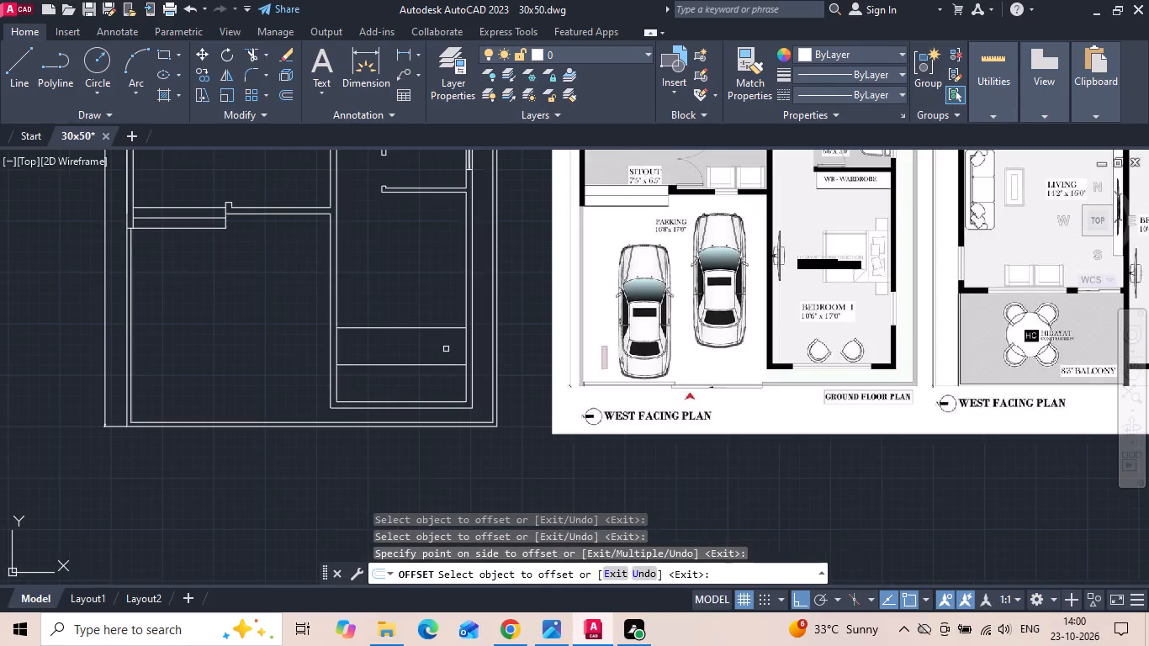
Extend both Bedroom 1 window end lines across the side wall to its outer face.
{"action": "key", "text": "Escape"}
{"action": "type", "text": "ex"}
{"action": "key", "text": "space"}
{"action": "left_click_drag", "start_coordinate": [434, 316], "coordinate": [432, 324]}
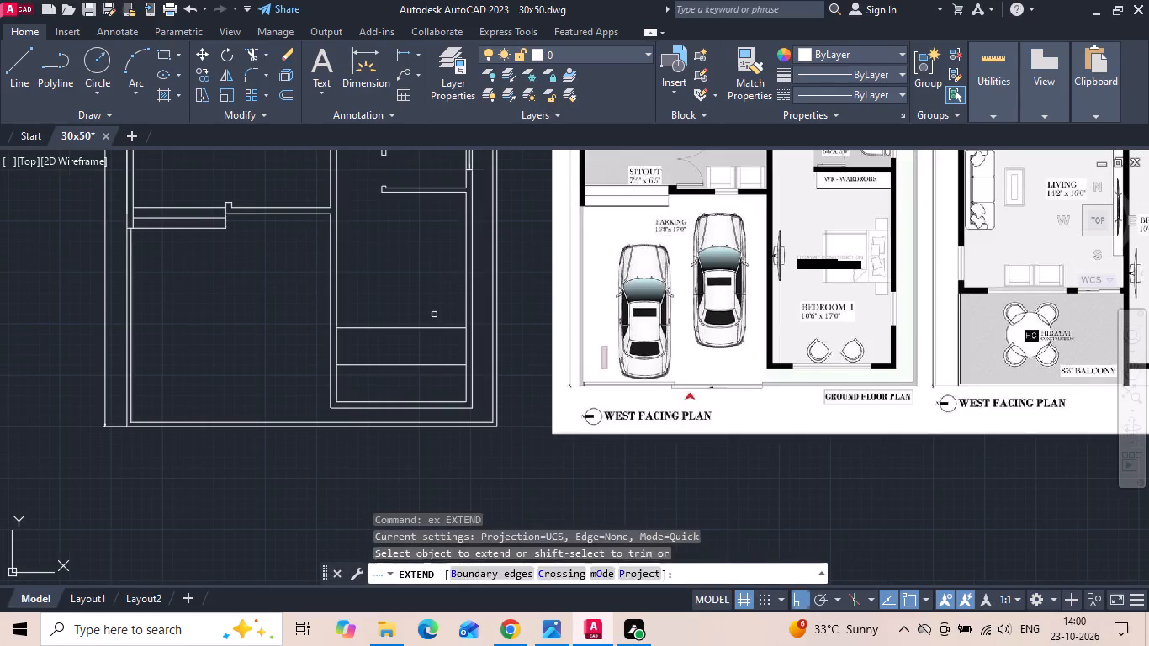
{"action": "left_click_drag", "start_coordinate": [432, 324], "coordinate": [432, 355]}
{"action": "left_click", "coordinate": [432, 357]}
{"action": "left_click", "coordinate": [431, 367]}
{"action": "key", "text": "Escape"}
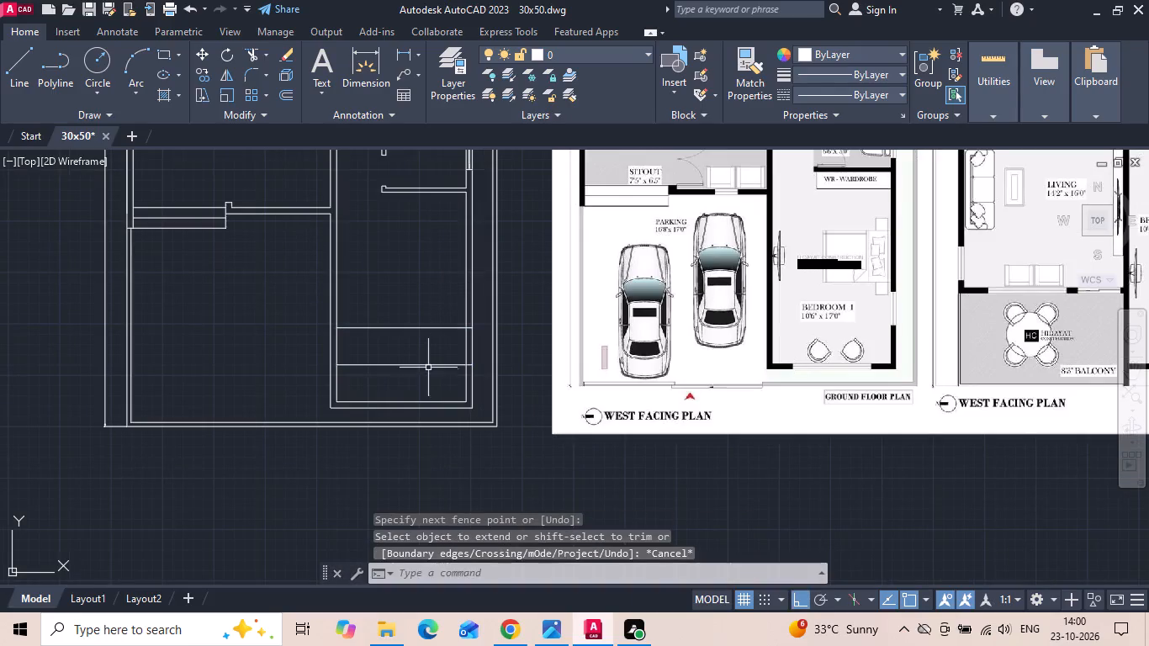
Trim both window end lines inside Bedroom 1 so they remain only within the side wall's thickness.
{"action": "key", "text": "t"}
{"action": "key", "text": "r"}
{"action": "key", "text": "space"}
{"action": "left_click_drag", "start_coordinate": [437, 380], "coordinate": [430, 316]}
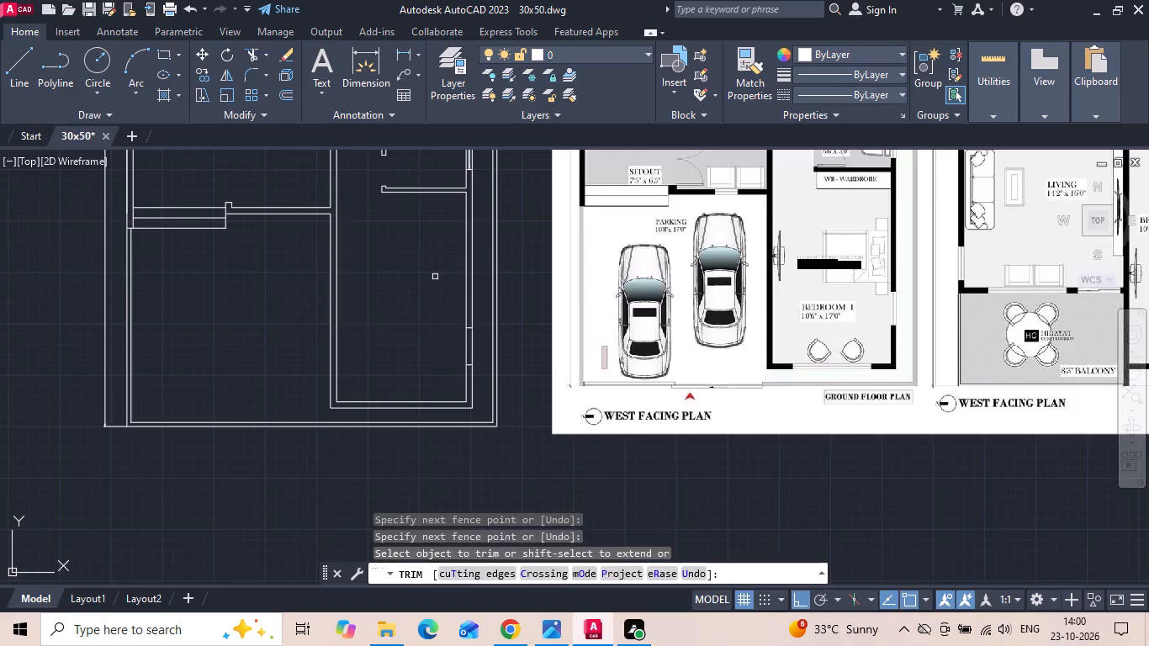
{"action": "middle_click_drag", "start_coordinate": [438, 304], "coordinate": [455, 382]}
{"action": "scroll", "coordinate": [490, 226], "scroll_direction": "up", "scroll_amount": 4}
{"action": "key", "text": "Escape"}
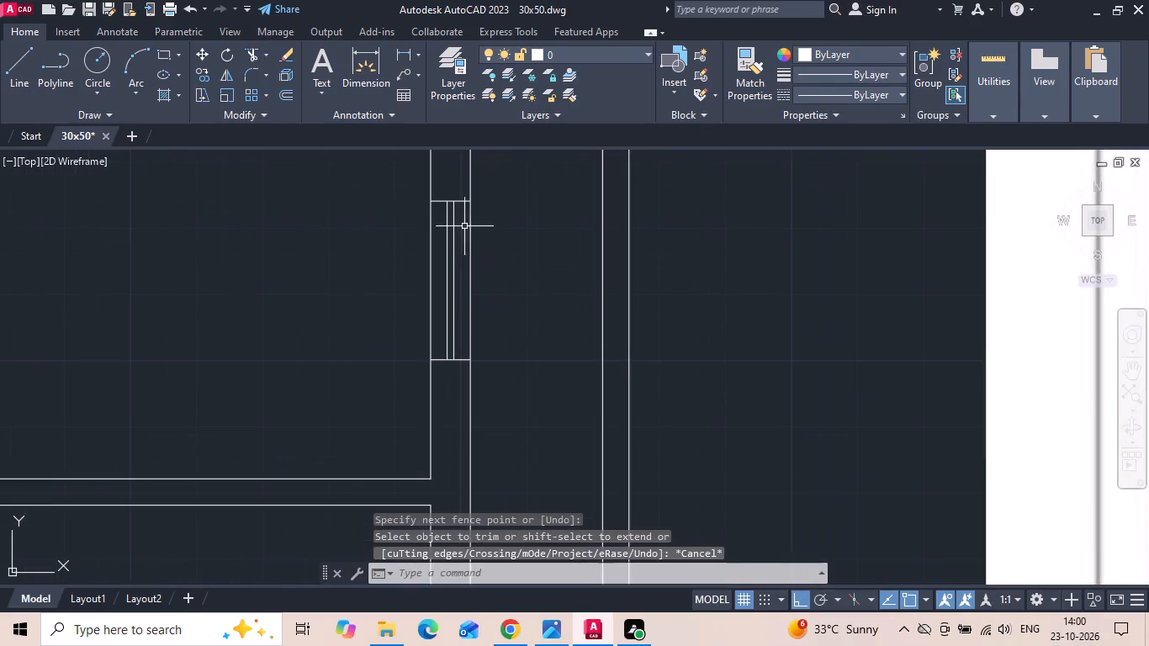
Copy the two glazing lines from the attached toilet's window to the upper end of Bedroom 1's side window.
{"action": "left_click_drag", "start_coordinate": [459, 232], "coordinate": [455, 241]}
{"action": "left_click", "coordinate": [440, 257]}
{"action": "right_click", "coordinate": [439, 257]}
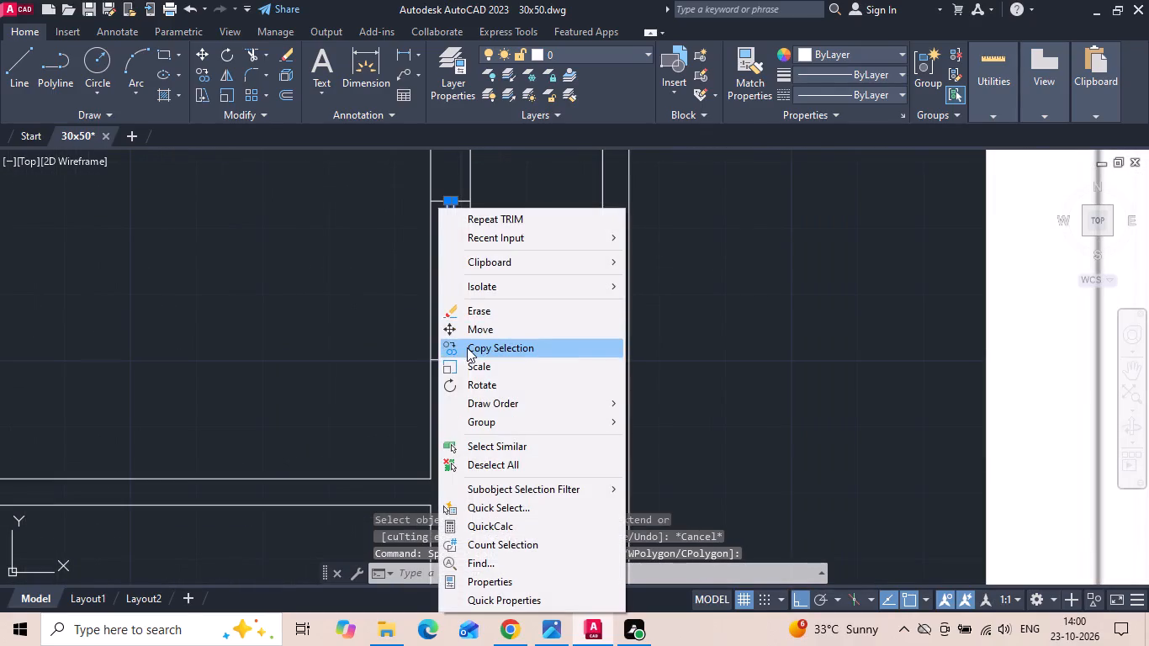
{"action": "left_click", "coordinate": [467, 347]}
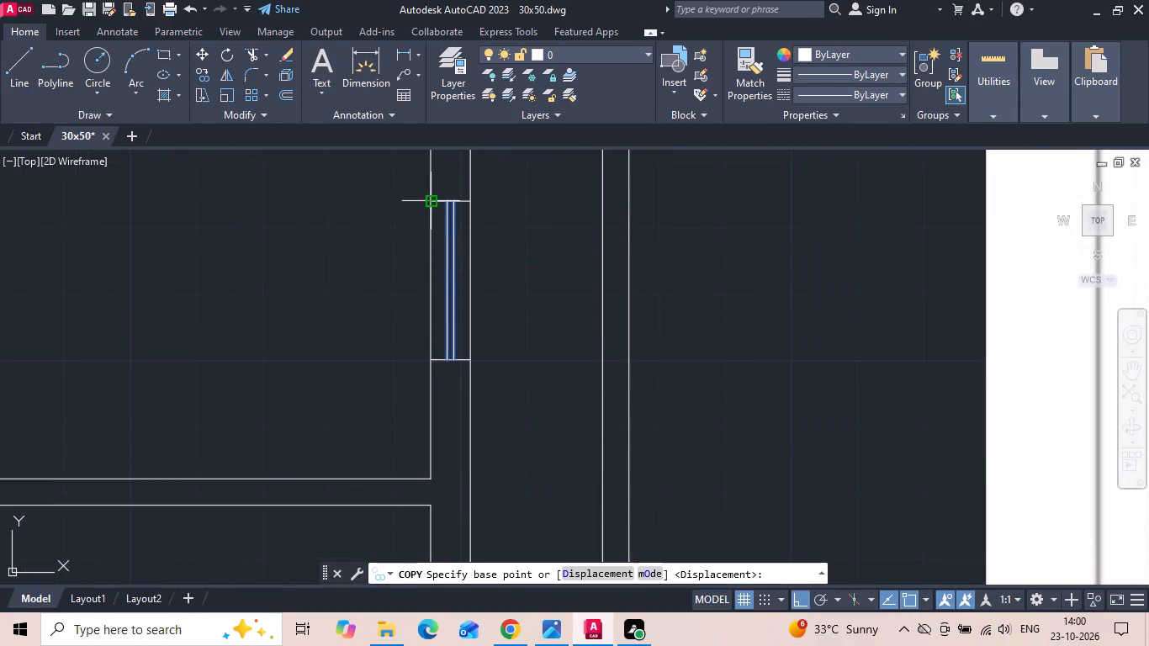
{"action": "left_click", "coordinate": [430, 204]}
{"action": "scroll", "coordinate": [430, 204], "scroll_direction": "down", "scroll_amount": 4}
{"action": "scroll", "coordinate": [432, 413], "scroll_direction": "up", "scroll_amount": 3}
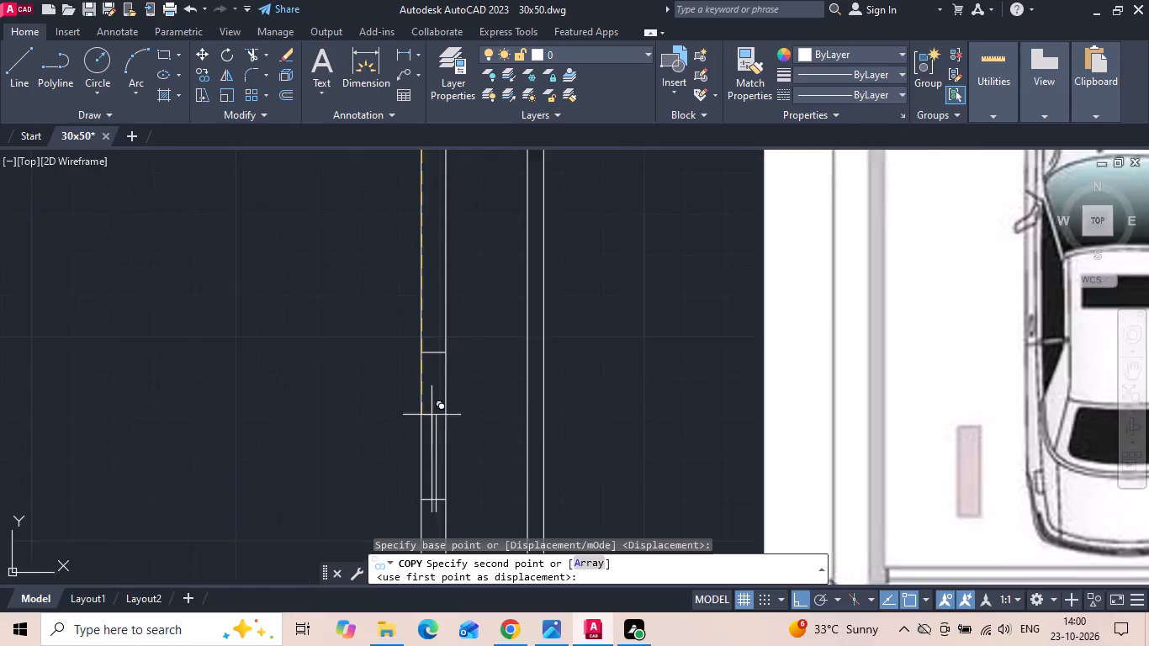
{"action": "scroll", "coordinate": [432, 411], "scroll_direction": "up", "scroll_amount": 2}
{"action": "left_click", "coordinate": [409, 283]}
{"action": "key", "text": "Escape"}
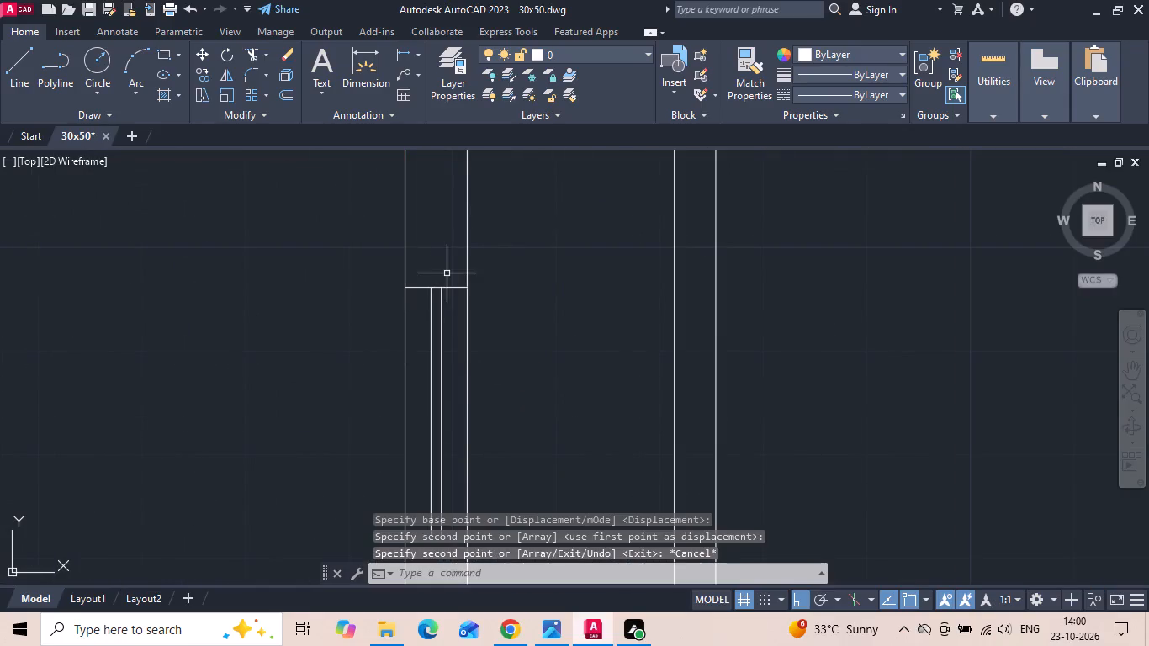
Extend both copied glazing lines down to the lower end line of Bedroom 1's side window.
{"action": "key", "text": "e"}
{"action": "key", "text": "x"}
{"action": "key", "text": "space"}
{"action": "scroll", "coordinate": [487, 285], "scroll_direction": "down", "scroll_amount": 2}
{"action": "middle_click_drag", "start_coordinate": [482, 331], "coordinate": [583, 298]}
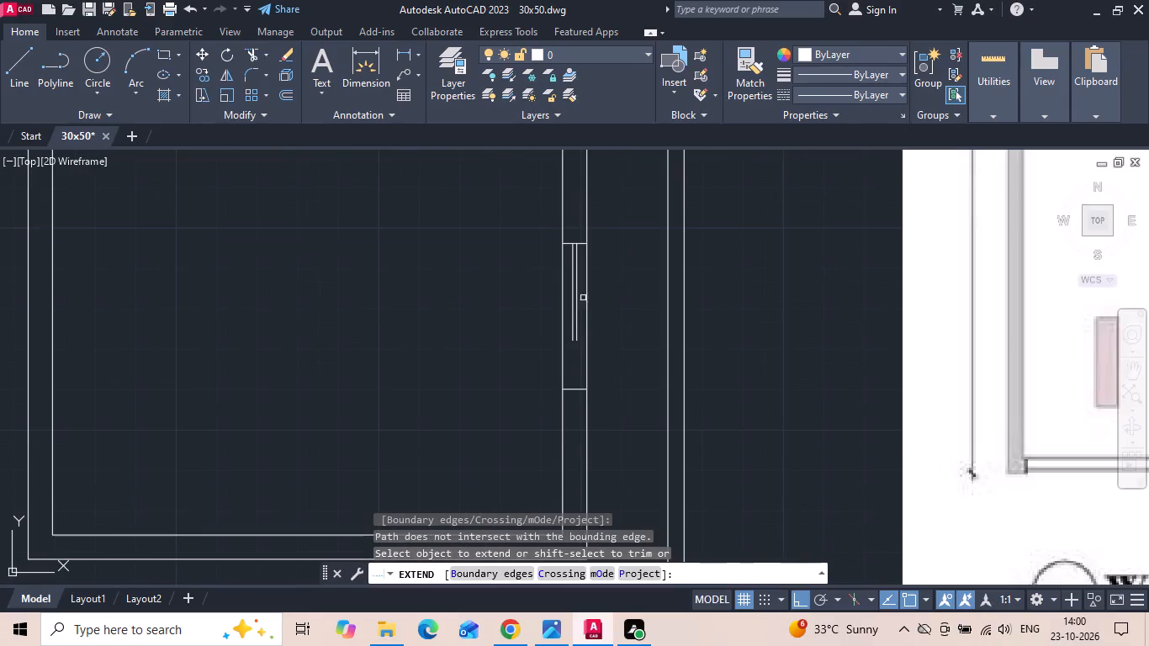
{"action": "left_click", "coordinate": [576, 315]}
{"action": "left_click", "coordinate": [570, 328]}
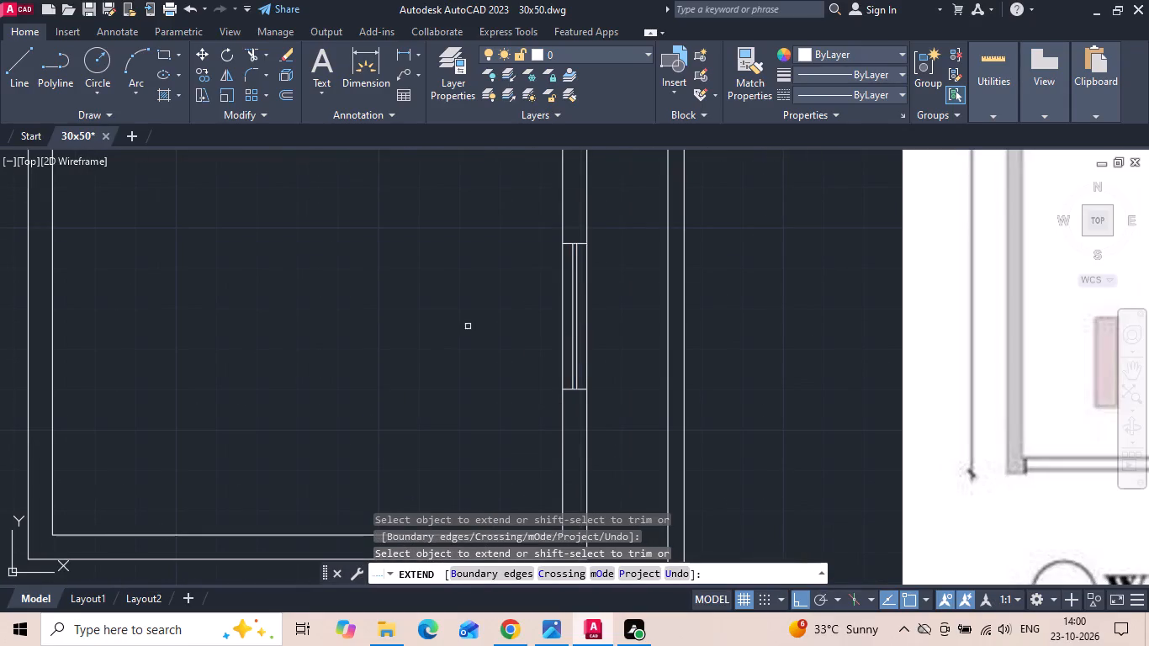
{"action": "scroll", "coordinate": [410, 331], "scroll_direction": "down", "scroll_amount": 3}
{"action": "key", "text": "Escape"}
Measure the width of the foyer window facing the parking on the ground floor reference plan.
{"action": "middle_click_drag", "start_coordinate": [371, 305], "coordinate": [459, 388]}
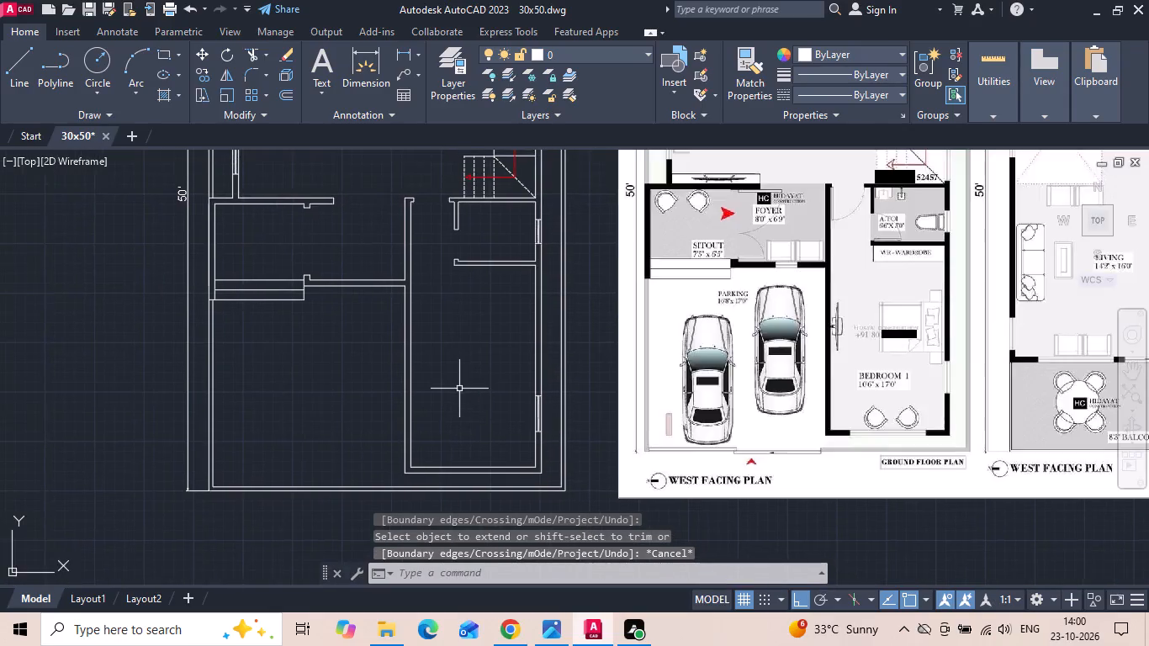
{"action": "left_click", "coordinate": [405, 56]}
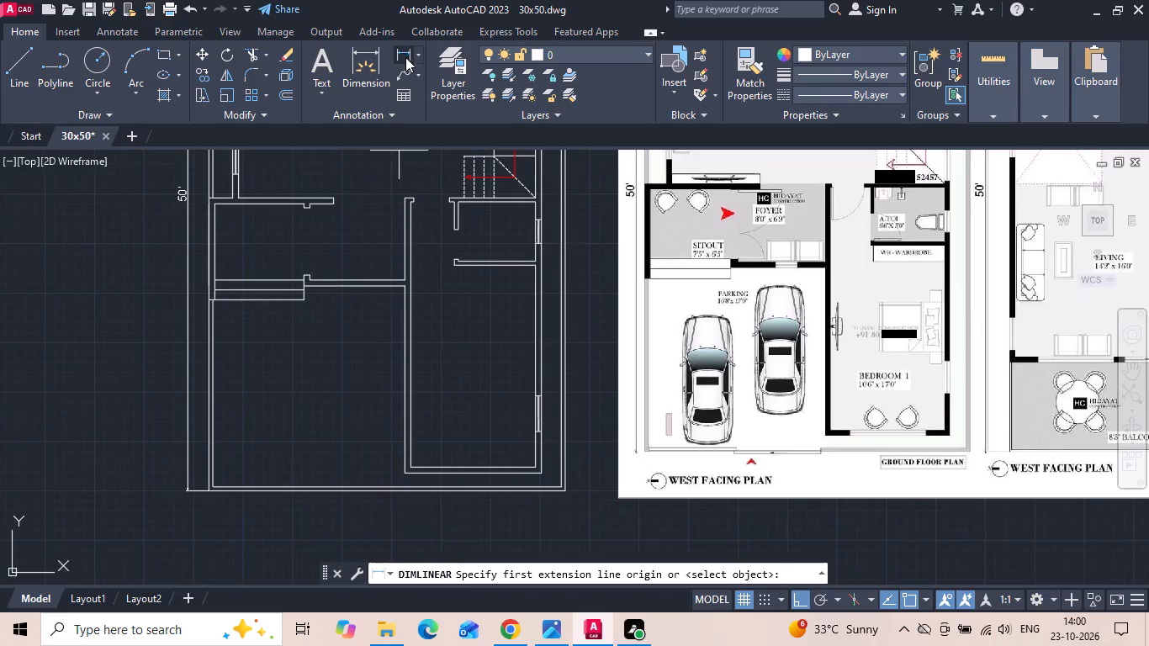
{"action": "scroll", "coordinate": [823, 277], "scroll_direction": "up", "scroll_amount": 3}
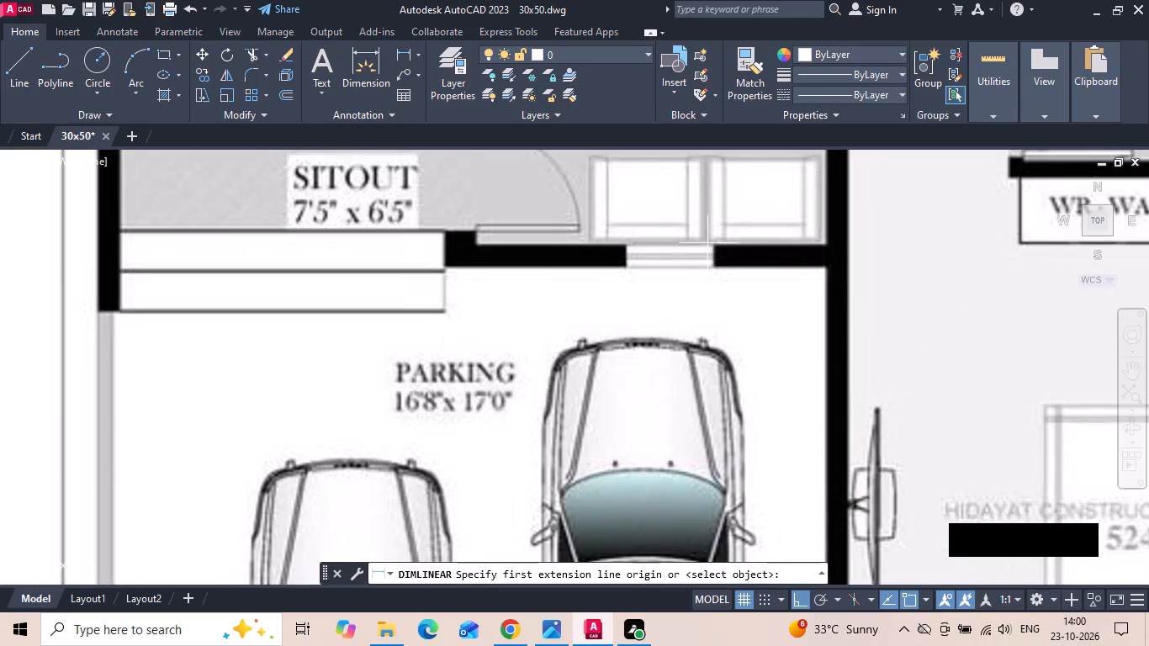
{"action": "left_click", "coordinate": [713, 246]}
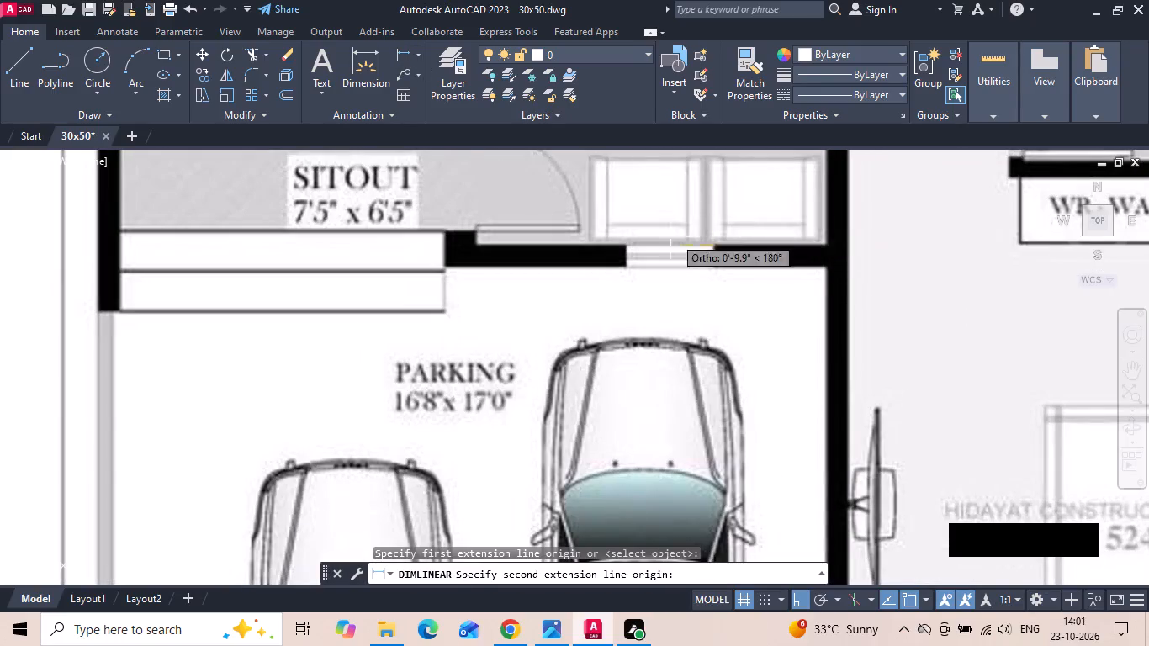
{"action": "key", "text": "Escape"}
{"action": "scroll", "coordinate": [825, 254], "scroll_direction": "down", "scroll_amount": 2}
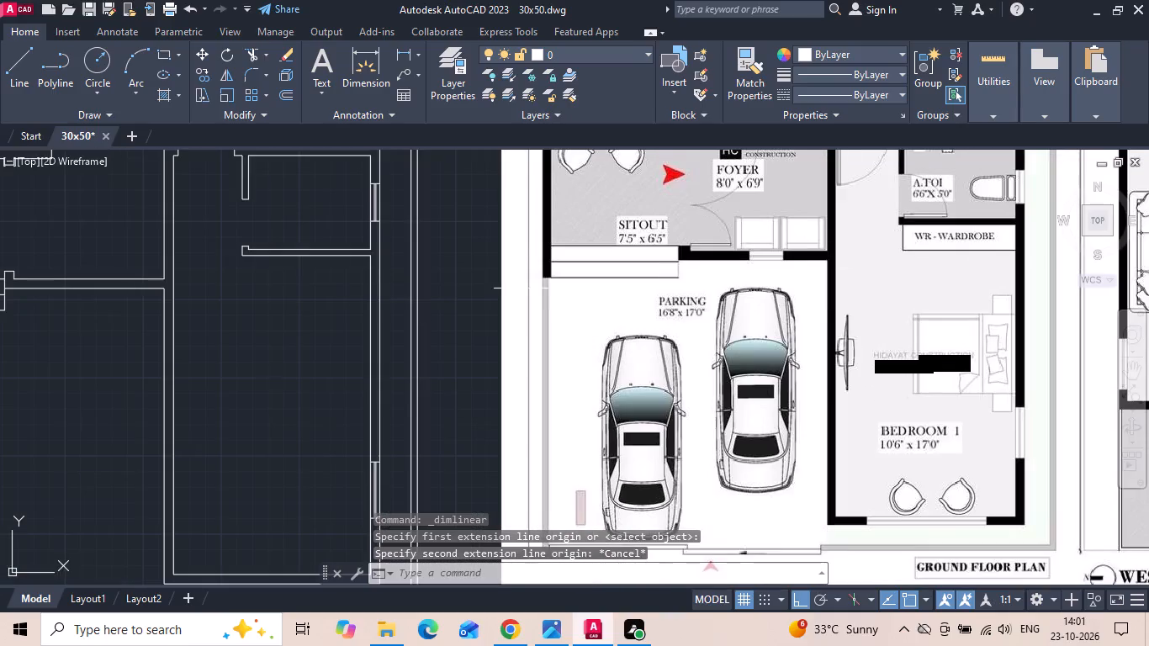
Copy the foyer face of the wall between foyer and Bedroom 1 at 2'6" and 4'6" toward the sitout as window end lines.
{"action": "middle_click_drag", "start_coordinate": [246, 268], "coordinate": [641, 272]}
{"action": "scroll", "coordinate": [549, 289], "scroll_direction": "up", "scroll_amount": 2}
{"action": "left_click", "coordinate": [571, 240]}
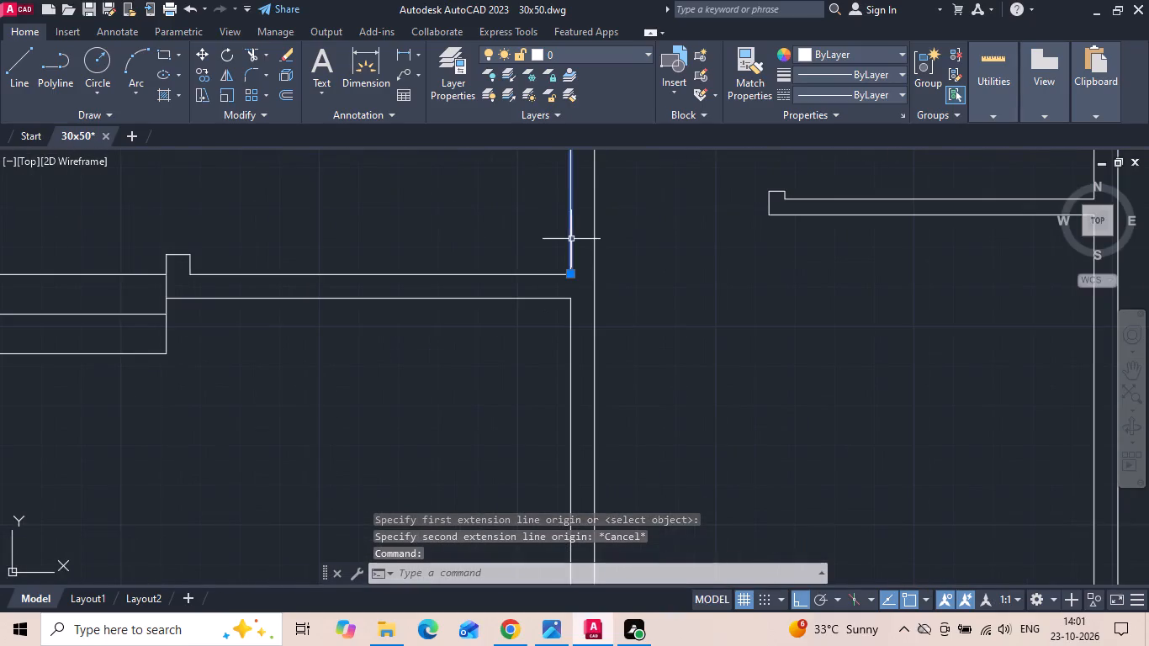
{"action": "right_click", "coordinate": [560, 229]}
{"action": "left_click", "coordinate": [590, 320]}
{"action": "left_click_drag", "start_coordinate": [774, 295], "coordinate": [750, 302]}
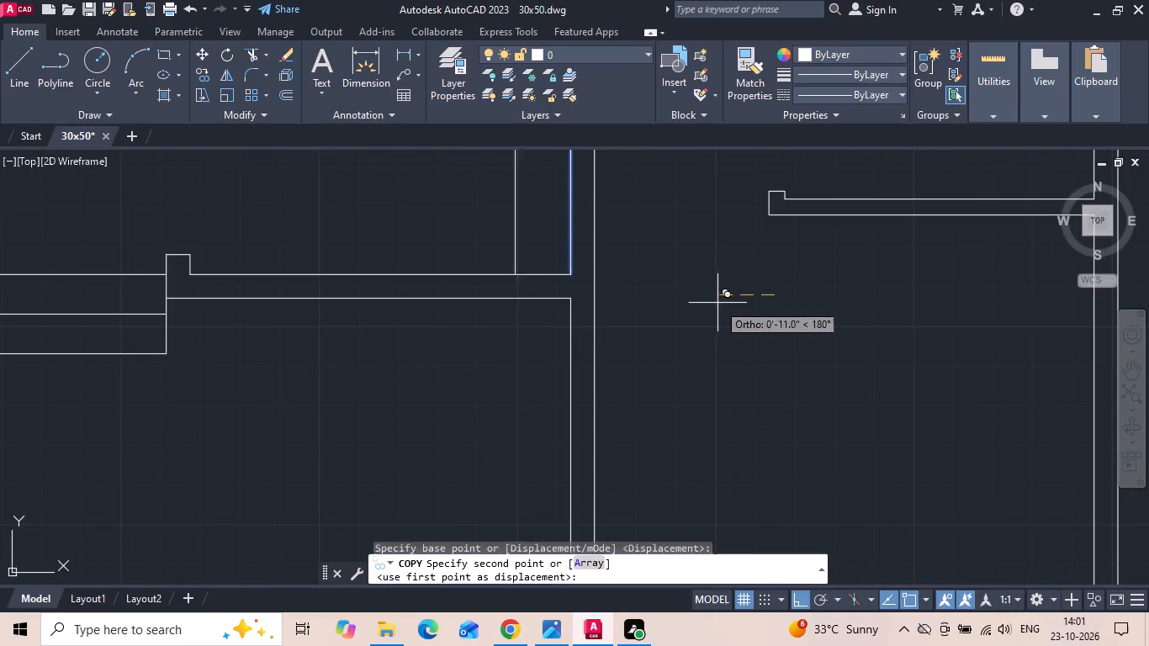
{"action": "key", "text": "2"}
{"action": "type", "text": "'6"}
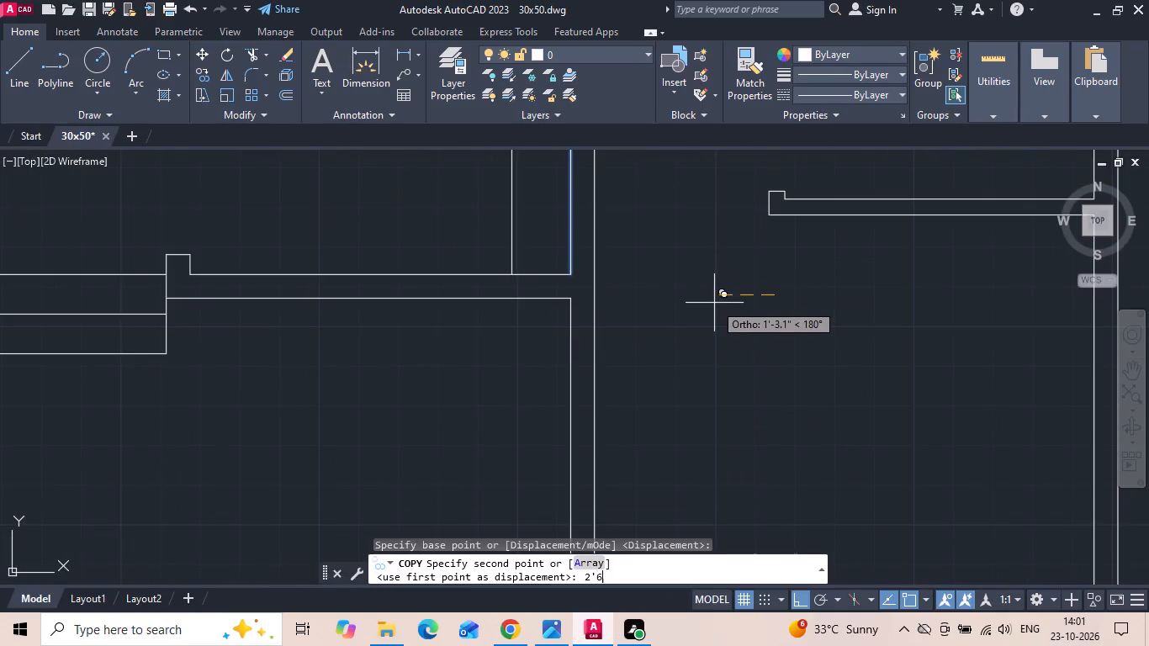
{"action": "key", "text": "space"}
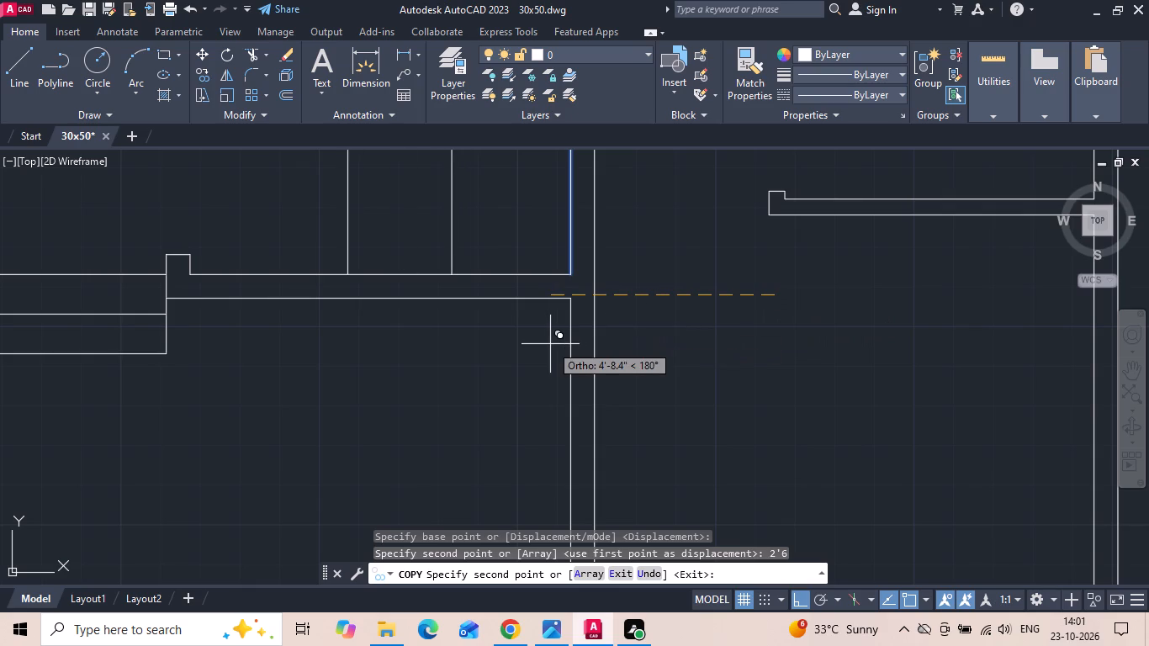
{"action": "type", "text": "4'6"}
{"action": "key", "text": "space"}
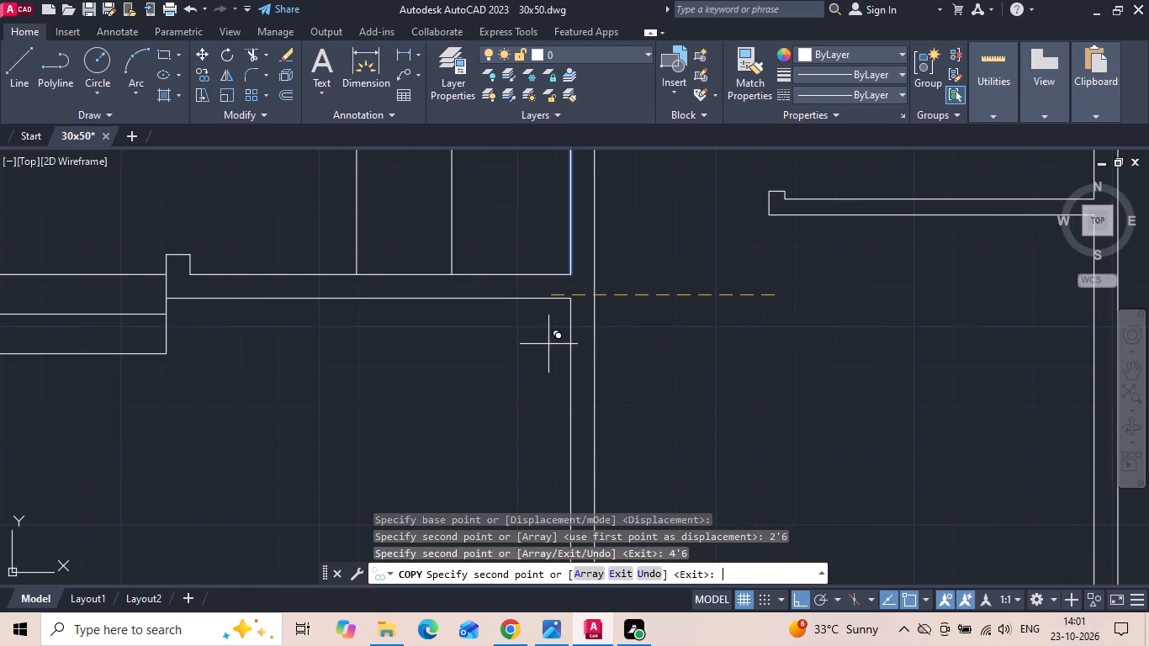
{"action": "key", "text": "Escape"}
Extend both foyer window end lines across the foyer-parking wall to its parking-side face.
{"action": "type", "text": "ex"}
{"action": "key", "text": "space"}
{"action": "left_click_drag", "start_coordinate": [294, 246], "coordinate": [301, 247]}
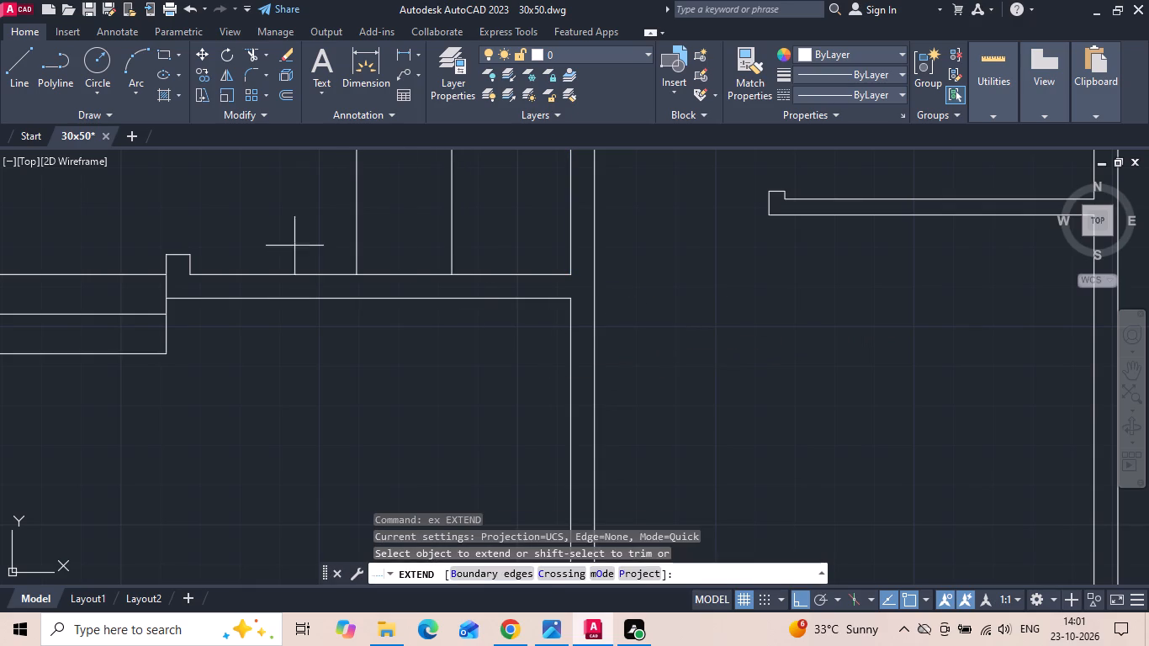
{"action": "left_click_drag", "start_coordinate": [301, 247], "coordinate": [498, 249]}
{"action": "key", "text": "Escape"}
Trim both window end lines inside the foyer so they remain only within the foyer-parking wall's thickness.
{"action": "key", "text": "t"}
{"action": "key", "text": "r"}
{"action": "key", "text": "space"}
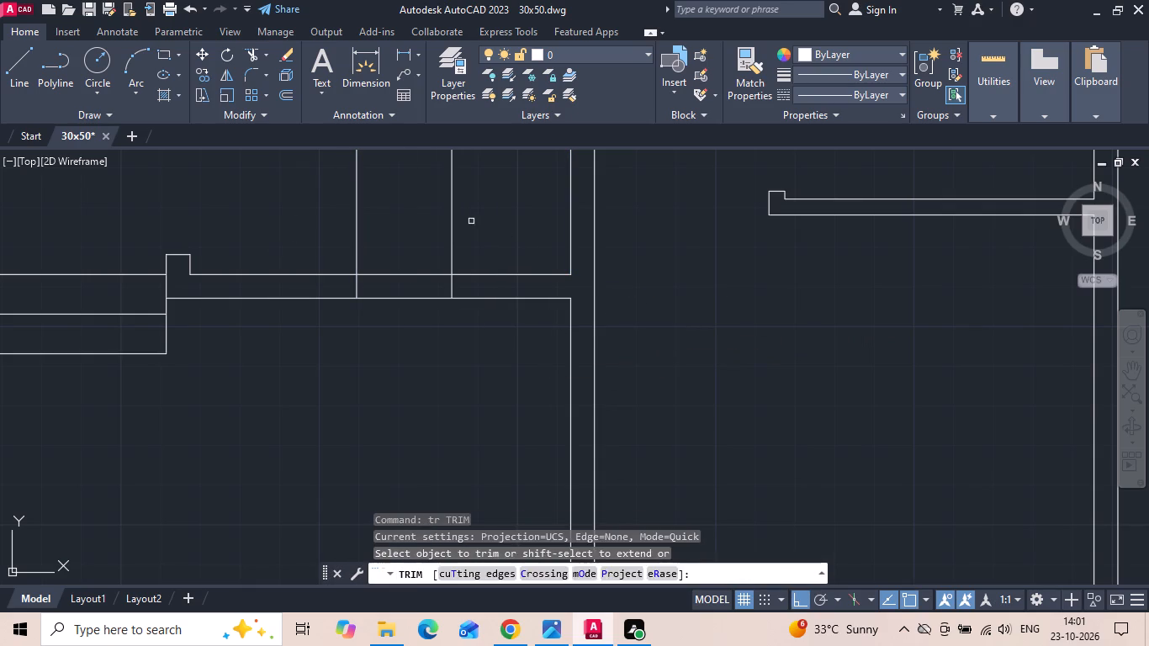
{"action": "left_click_drag", "start_coordinate": [469, 221], "coordinate": [204, 233]}
{"action": "key", "text": "Escape"}
Copy the two glazing lines from the dining window beside the pooja room to the sitout-side end of the foyer window.
{"action": "scroll", "coordinate": [476, 360], "scroll_direction": "down", "scroll_amount": 1}
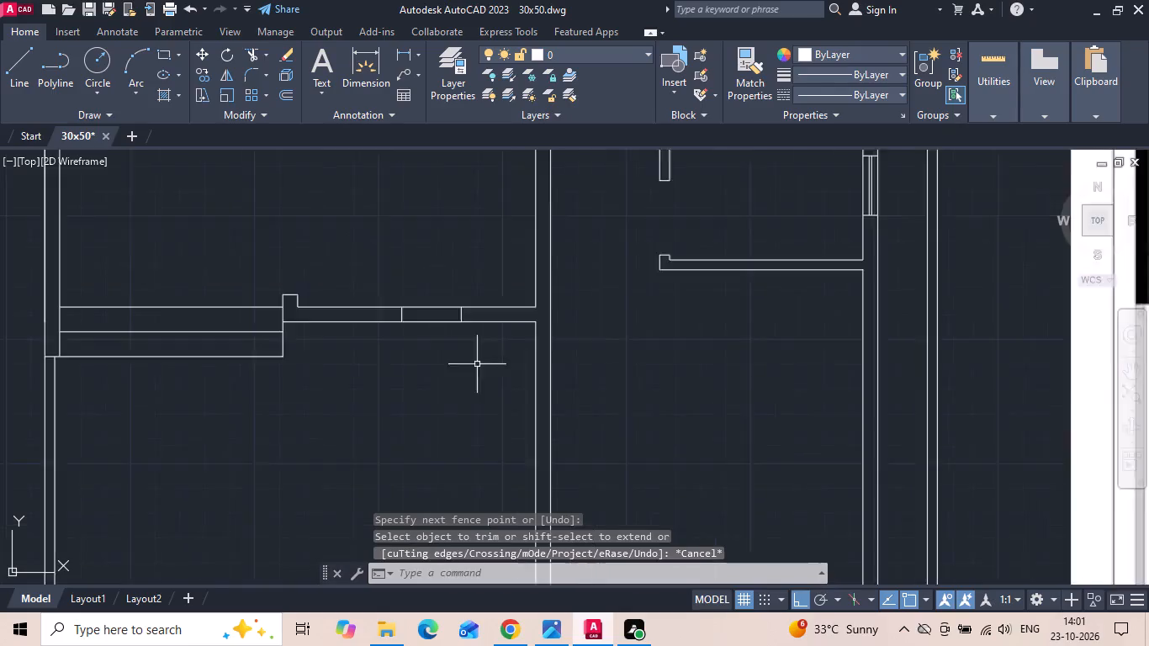
{"action": "scroll", "coordinate": [477, 365], "scroll_direction": "down", "scroll_amount": 4}
{"action": "scroll", "coordinate": [444, 230], "scroll_direction": "up", "scroll_amount": 3}
{"action": "scroll", "coordinate": [437, 320], "scroll_direction": "up", "scroll_amount": 4}
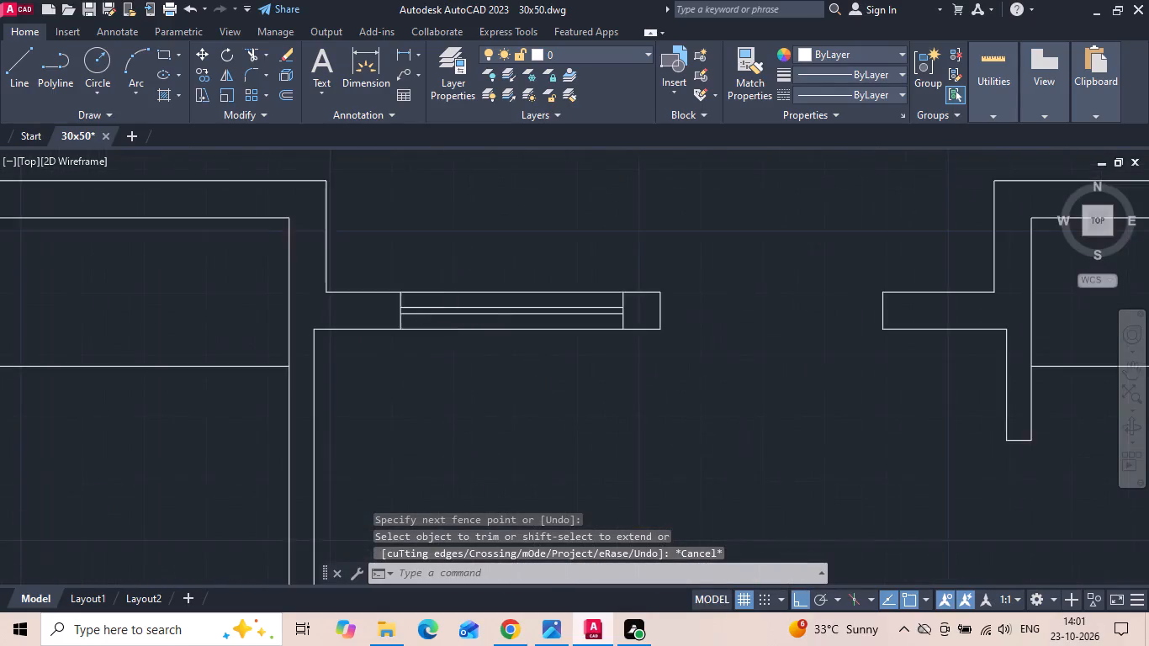
{"action": "scroll", "coordinate": [463, 315], "scroll_direction": "up", "scroll_amount": 1}
{"action": "left_click_drag", "start_coordinate": [461, 329], "coordinate": [447, 315]}
{"action": "left_click", "coordinate": [424, 274]}
{"action": "right_click", "coordinate": [421, 269]}
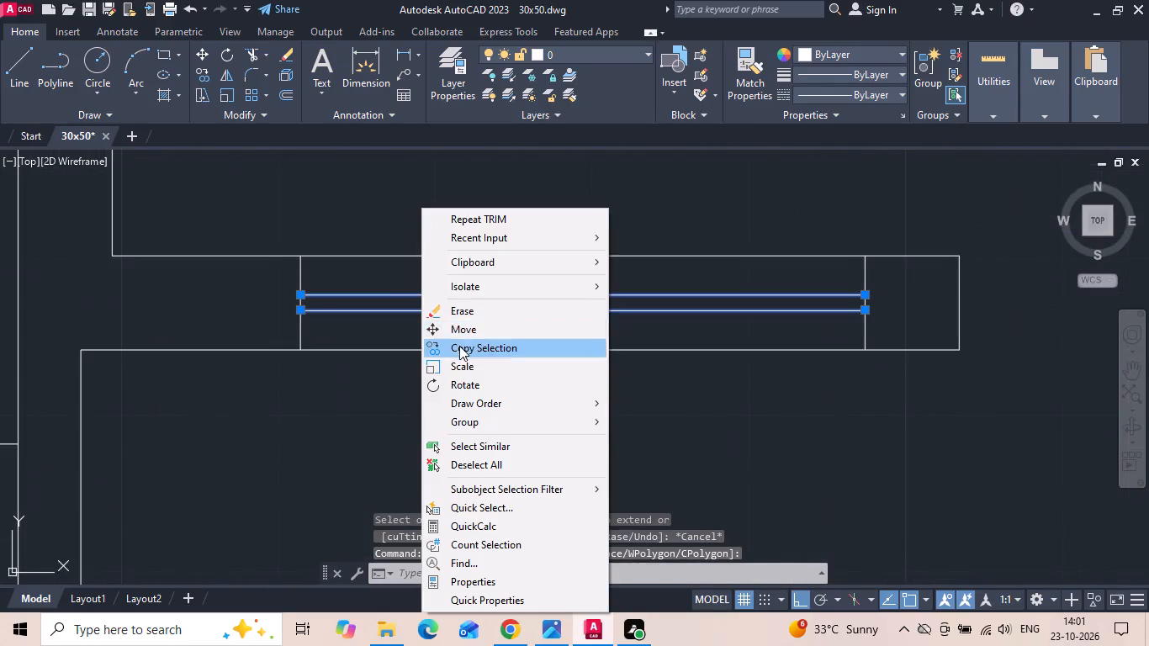
{"action": "left_click", "coordinate": [459, 346]}
{"action": "left_click", "coordinate": [303, 253]}
{"action": "scroll", "coordinate": [471, 207], "scroll_direction": "down", "scroll_amount": 3}
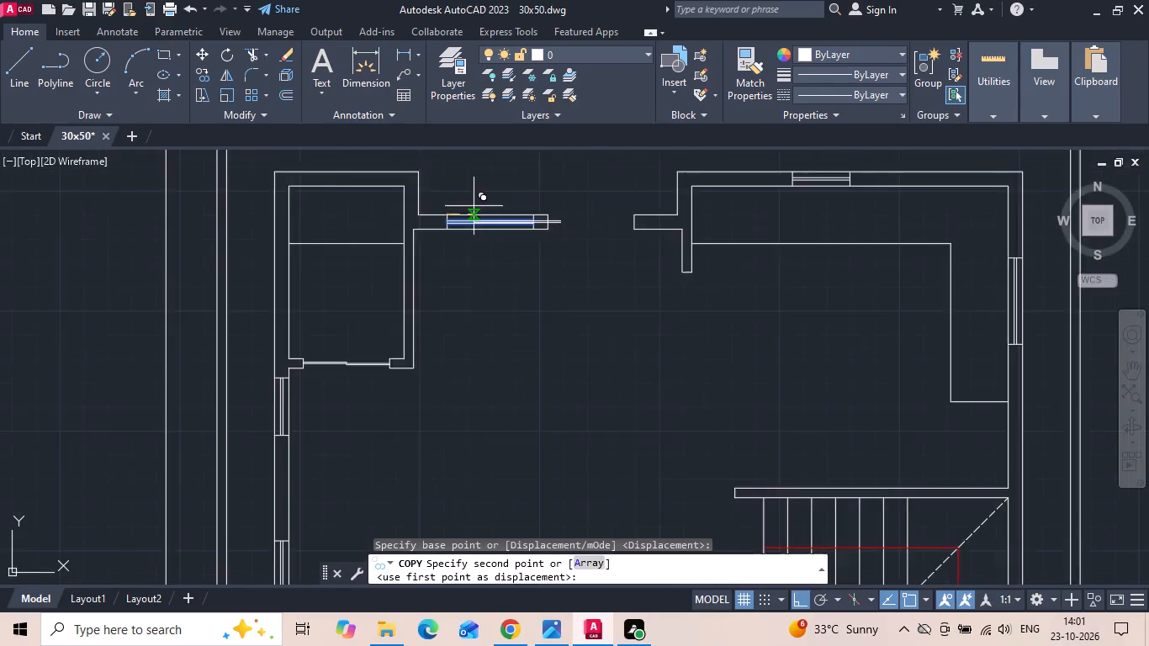
{"action": "scroll", "coordinate": [474, 206], "scroll_direction": "down", "scroll_amount": 4}
{"action": "scroll", "coordinate": [486, 374], "scroll_direction": "up", "scroll_amount": 3}
{"action": "middle_click_drag", "start_coordinate": [524, 469], "coordinate": [474, 332]}
{"action": "scroll", "coordinate": [460, 368], "scroll_direction": "up", "scroll_amount": 3}
{"action": "left_click", "coordinate": [477, 273]}
{"action": "key", "text": "Escape"}
Trim the excess of both glazing lines beyond the foyer window's end line nearest Bedroom 1.
{"action": "key", "text": "t"}
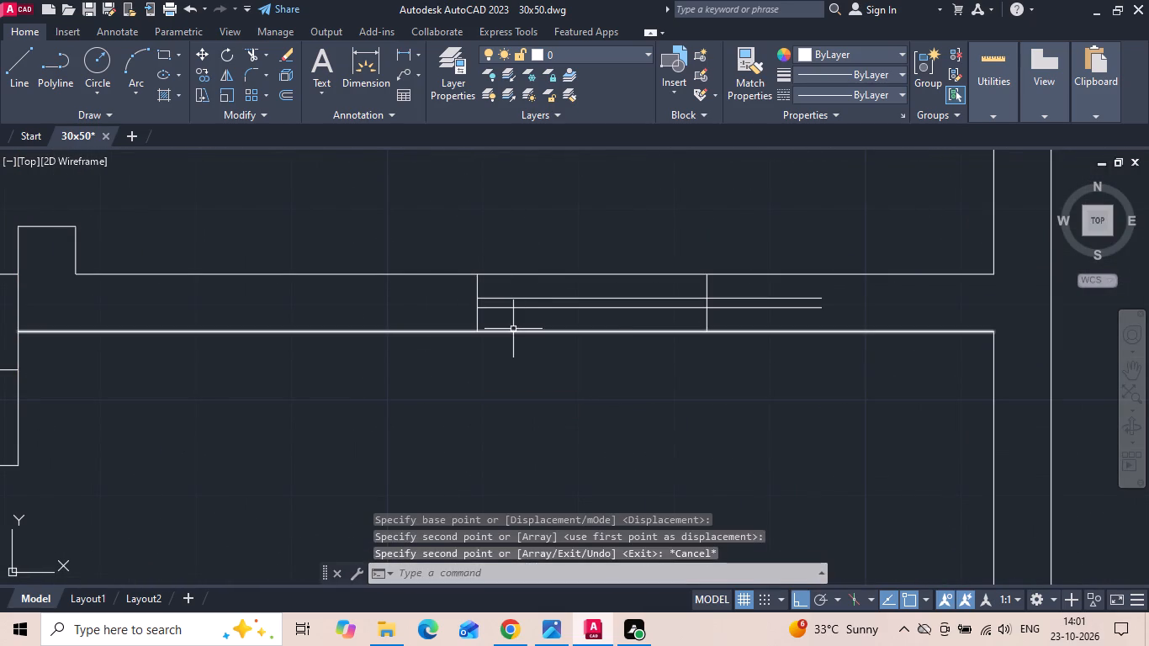
{"action": "key", "text": "r"}
{"action": "key", "text": "space"}
{"action": "left_click_drag", "start_coordinate": [757, 312], "coordinate": [761, 295]}
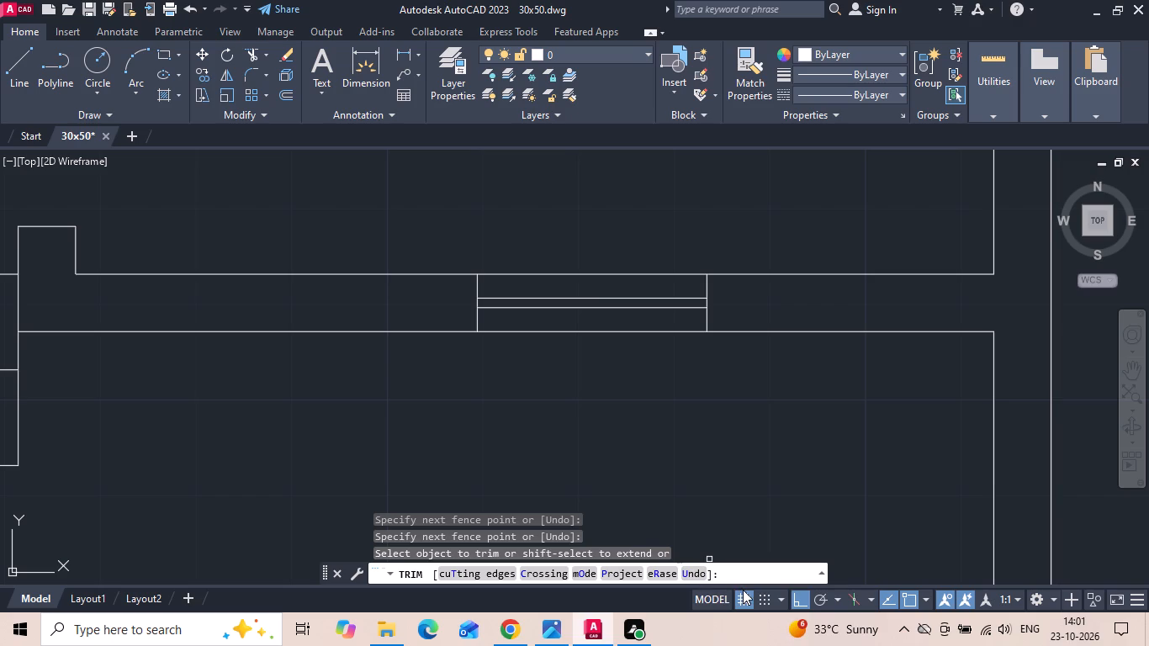
Save the drawing.
{"action": "key", "text": "ctrl+s"}
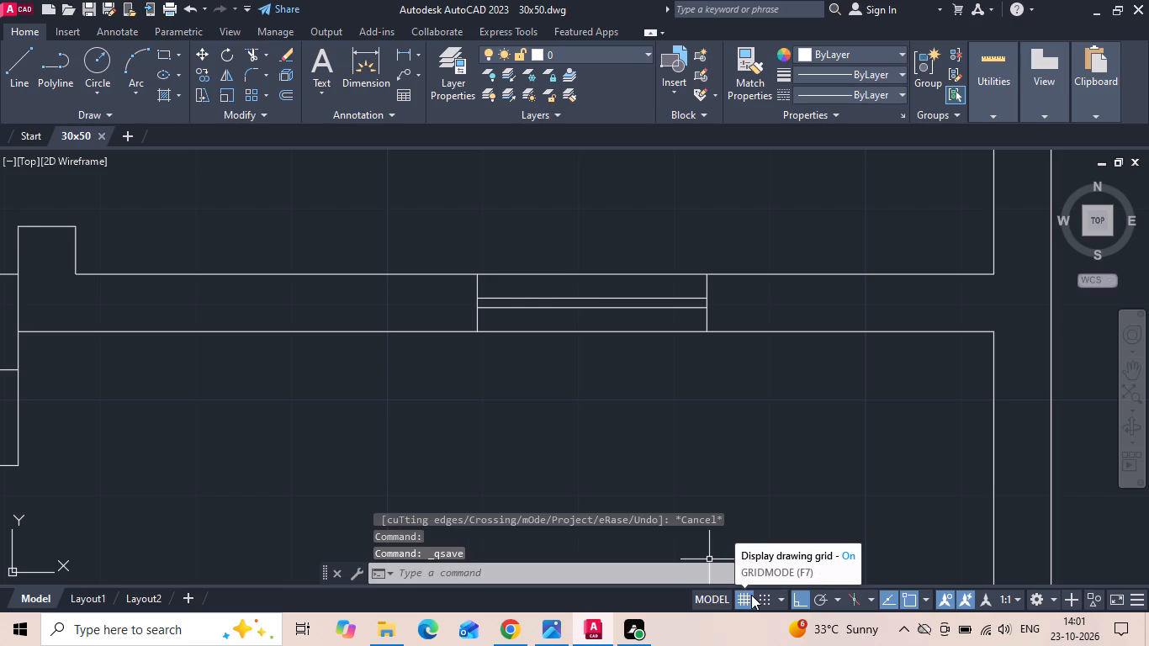
{"action": "key", "text": "ctrl+s"}
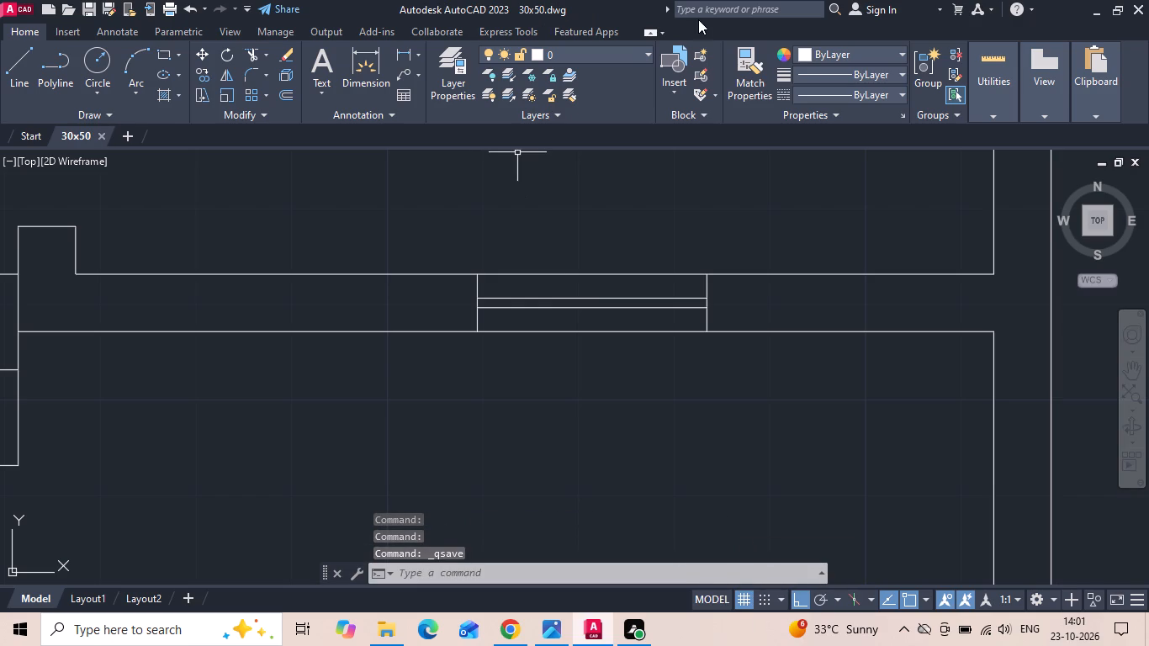
Examine the drafted ground floor's openings against the reference plan to check what remains to draw.
{"action": "scroll", "coordinate": [658, 27], "scroll_direction": "down", "scroll_amount": 2}
{"action": "scroll", "coordinate": [559, 358], "scroll_direction": "down", "scroll_amount": 5}
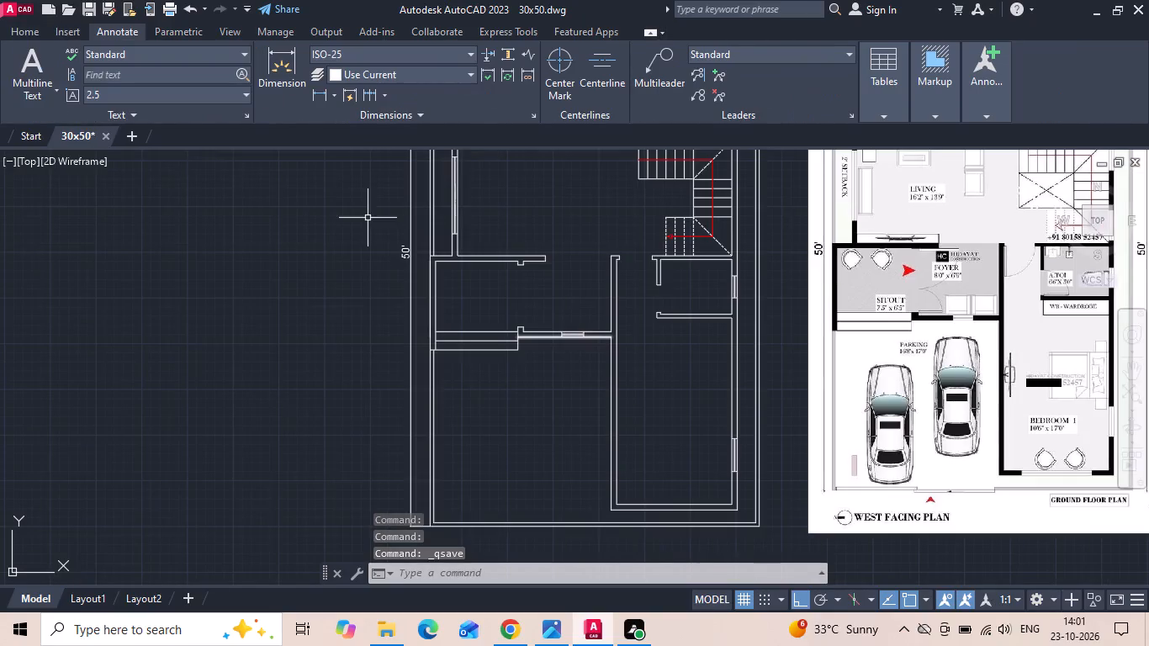
{"action": "left_click", "coordinate": [26, 31]}
{"action": "scroll", "coordinate": [590, 295], "scroll_direction": "down", "scroll_amount": 1}
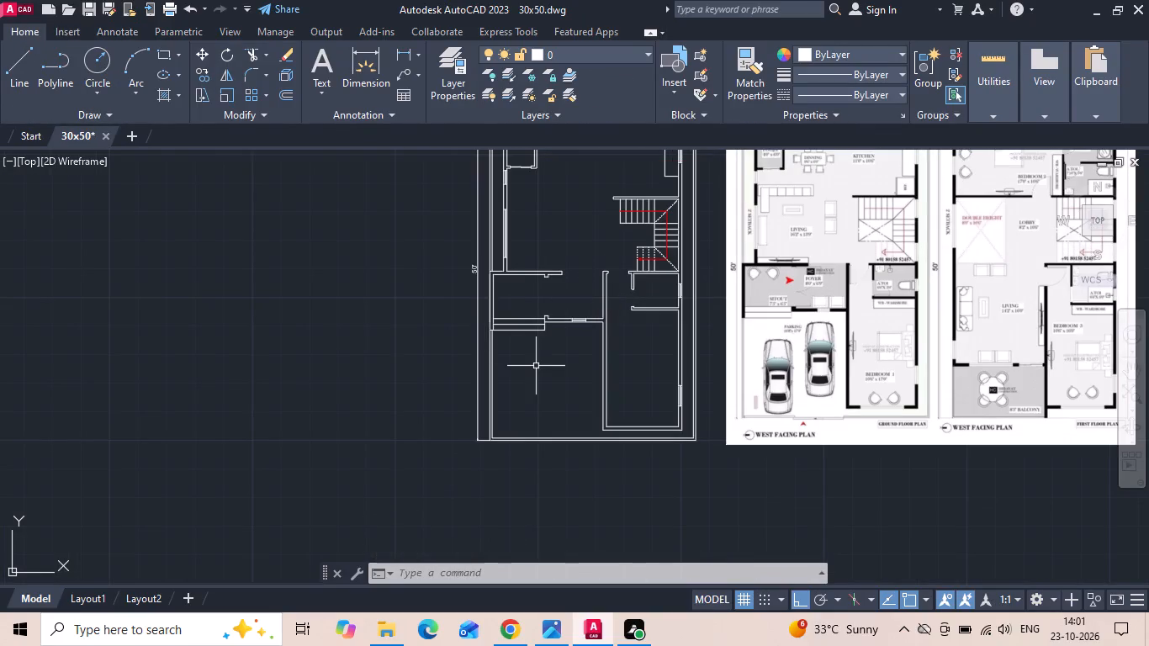
{"action": "middle_click_drag", "start_coordinate": [538, 304], "coordinate": [525, 326]}
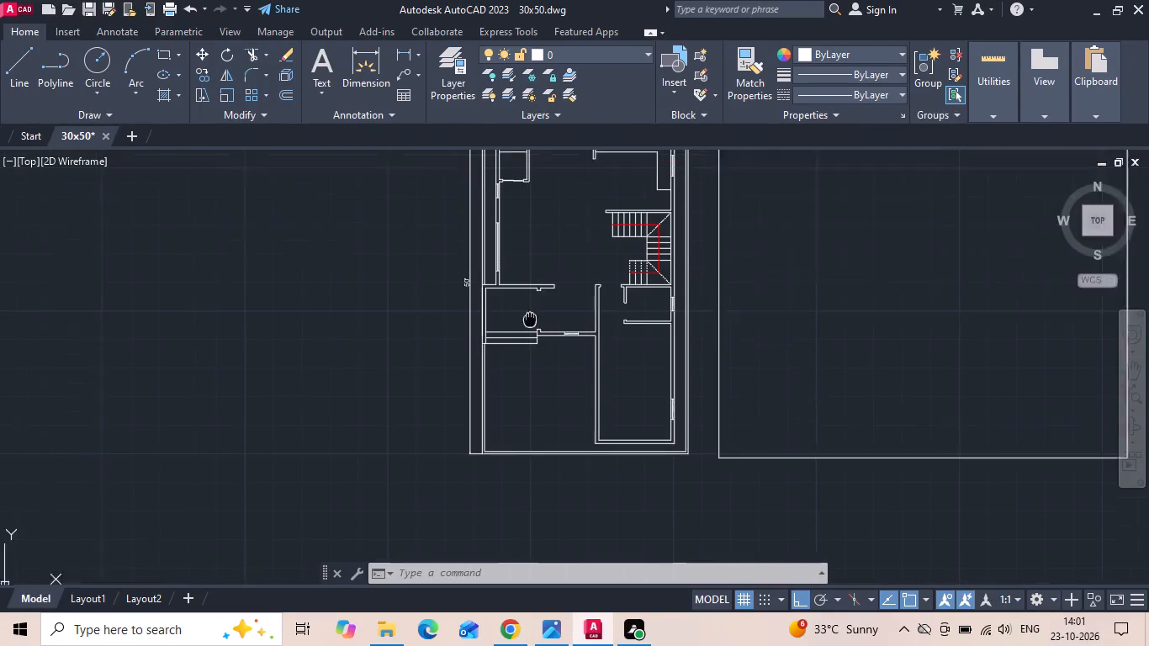
{"action": "middle_click_drag", "start_coordinate": [525, 326], "coordinate": [506, 355]}
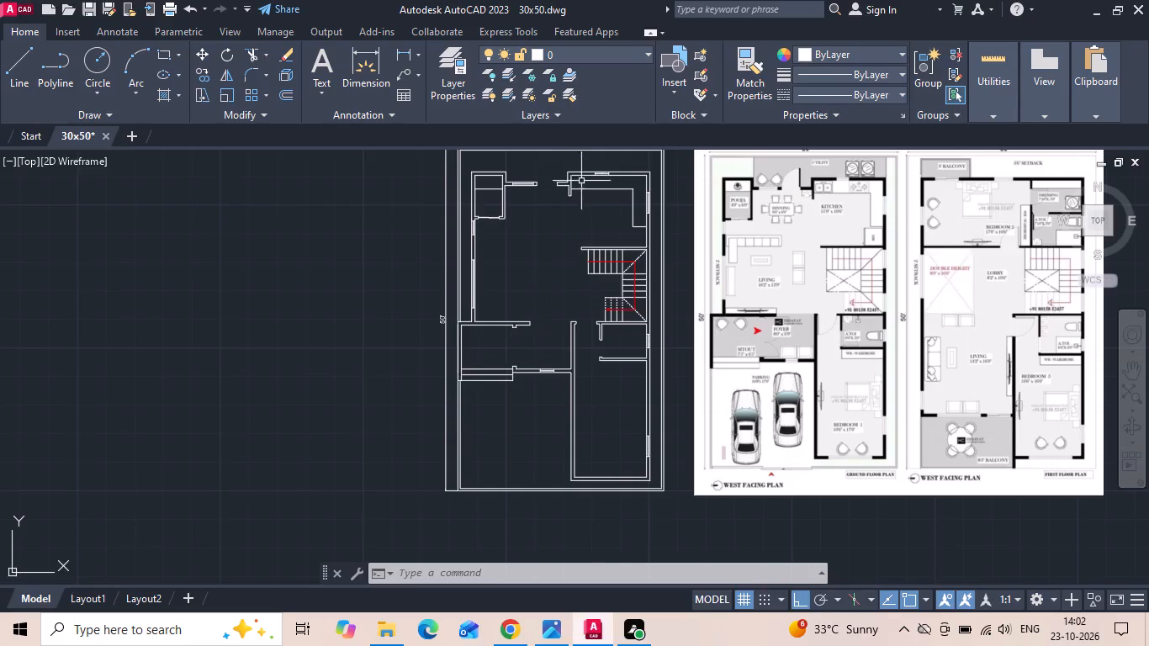
{"action": "scroll", "coordinate": [544, 171], "scroll_direction": "up", "scroll_amount": 3}
{"action": "middle_click_drag", "start_coordinate": [494, 252], "coordinate": [442, 304]}
{"action": "scroll", "coordinate": [432, 303], "scroll_direction": "down", "scroll_amount": 1}
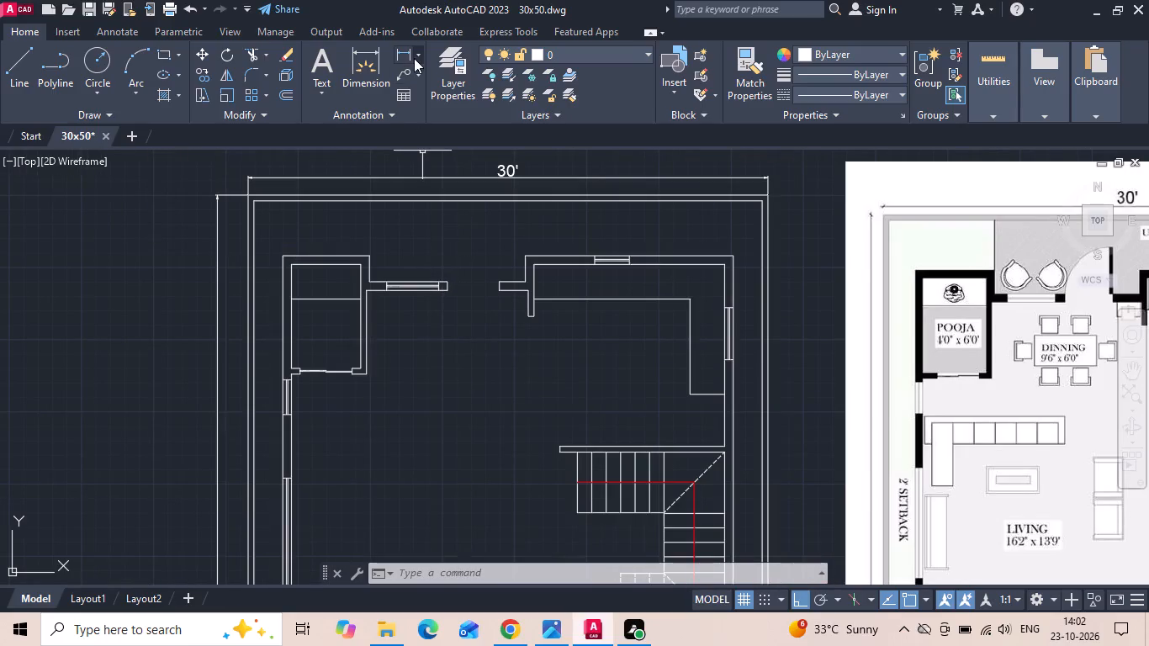
{"action": "middle_click_drag", "start_coordinate": [425, 395], "coordinate": [442, 308]}
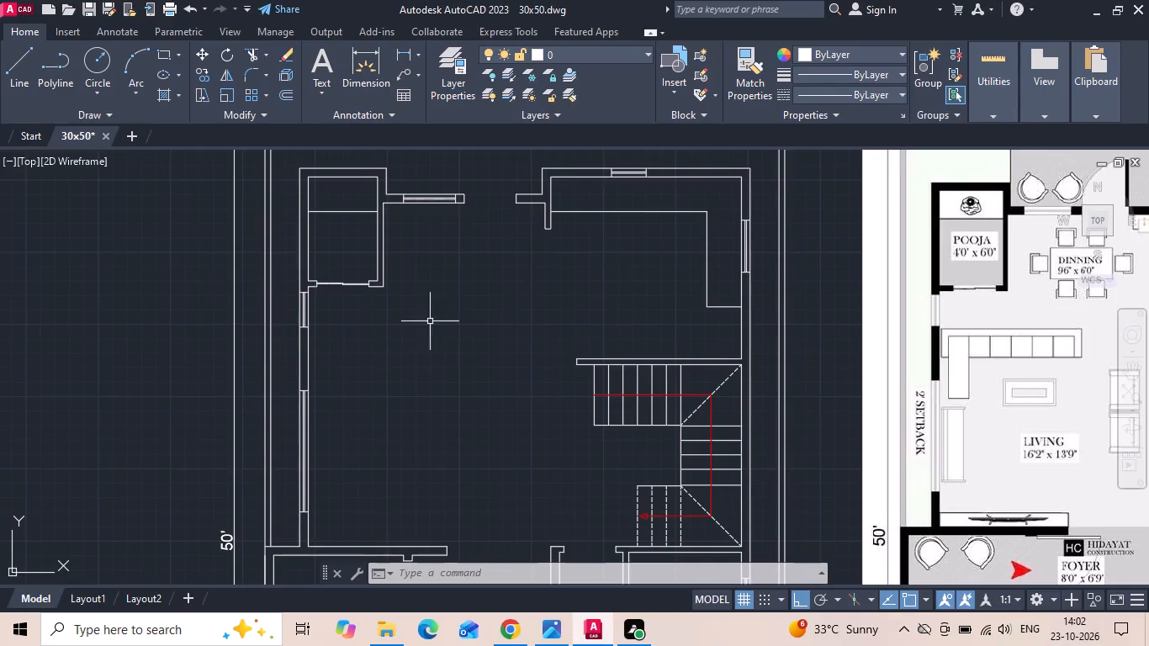
{"action": "scroll", "coordinate": [425, 304], "scroll_direction": "down", "scroll_amount": 1}
{"action": "middle_click_drag", "start_coordinate": [630, 395], "coordinate": [601, 310]}
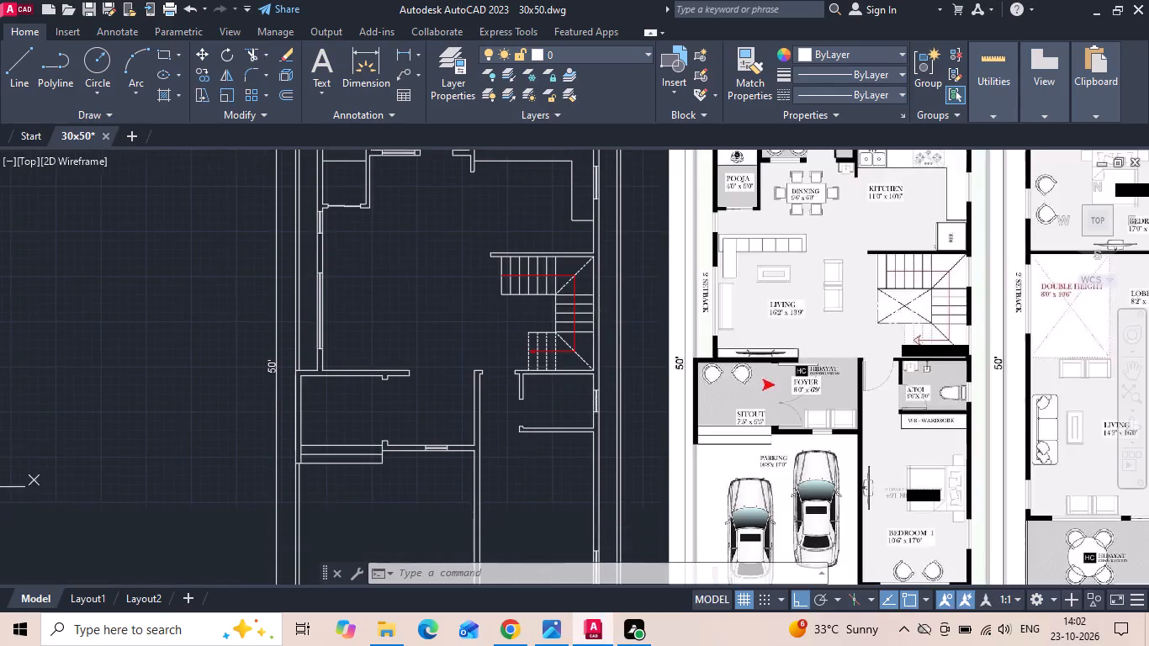
{"action": "scroll", "coordinate": [1015, 373], "scroll_direction": "up", "scroll_amount": 2}
{"action": "scroll", "coordinate": [904, 400], "scroll_direction": "down", "scroll_amount": 2}
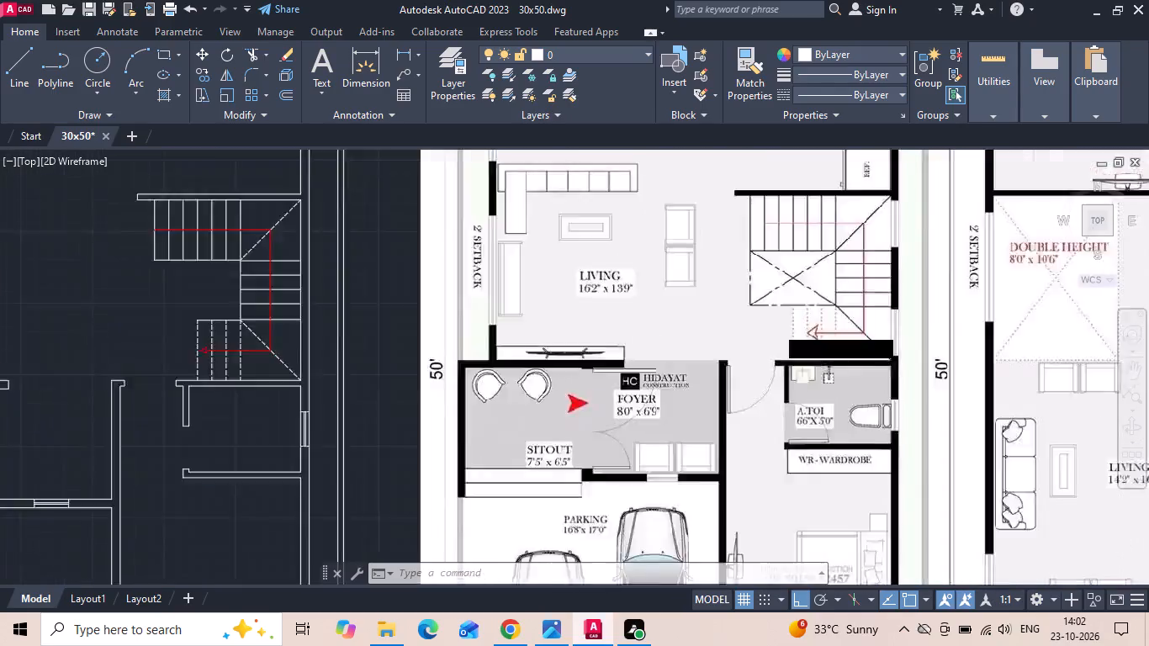
{"action": "scroll", "coordinate": [904, 400], "scroll_direction": "down", "scroll_amount": 1}
{"action": "middle_click_drag", "start_coordinate": [350, 381], "coordinate": [442, 361]}
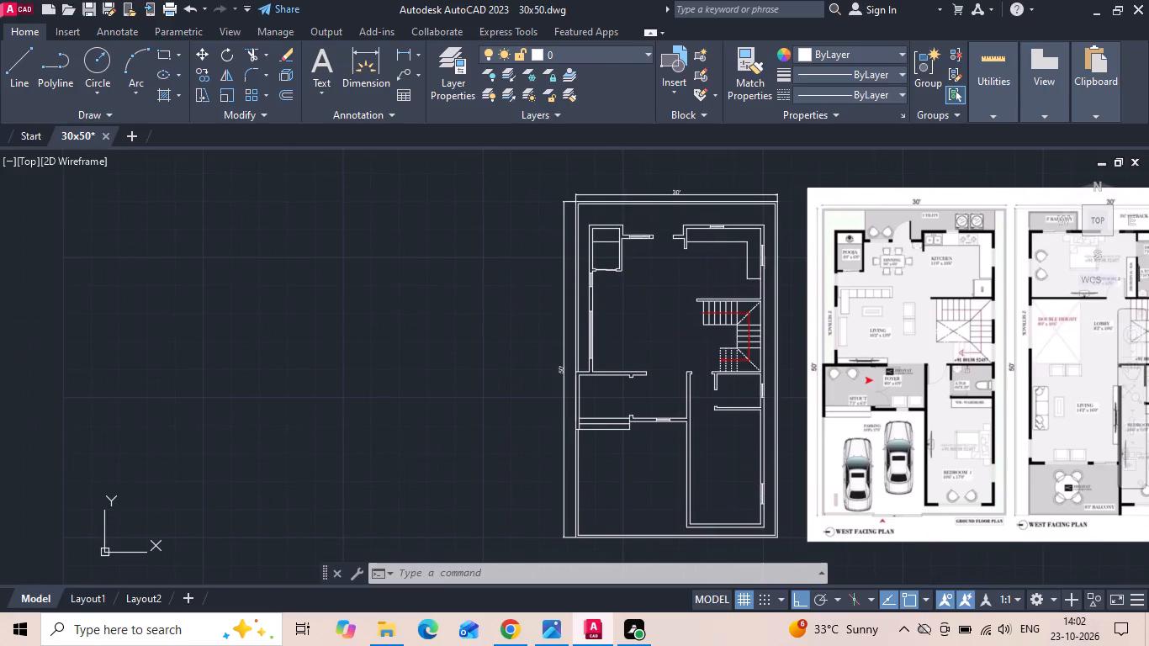
Insert an imperial door block from the architectural tool palette near the junction of the foyer window wall and Bedroom 1 wall.
{"action": "scroll", "coordinate": [704, 344], "scroll_direction": "up", "scroll_amount": 2}
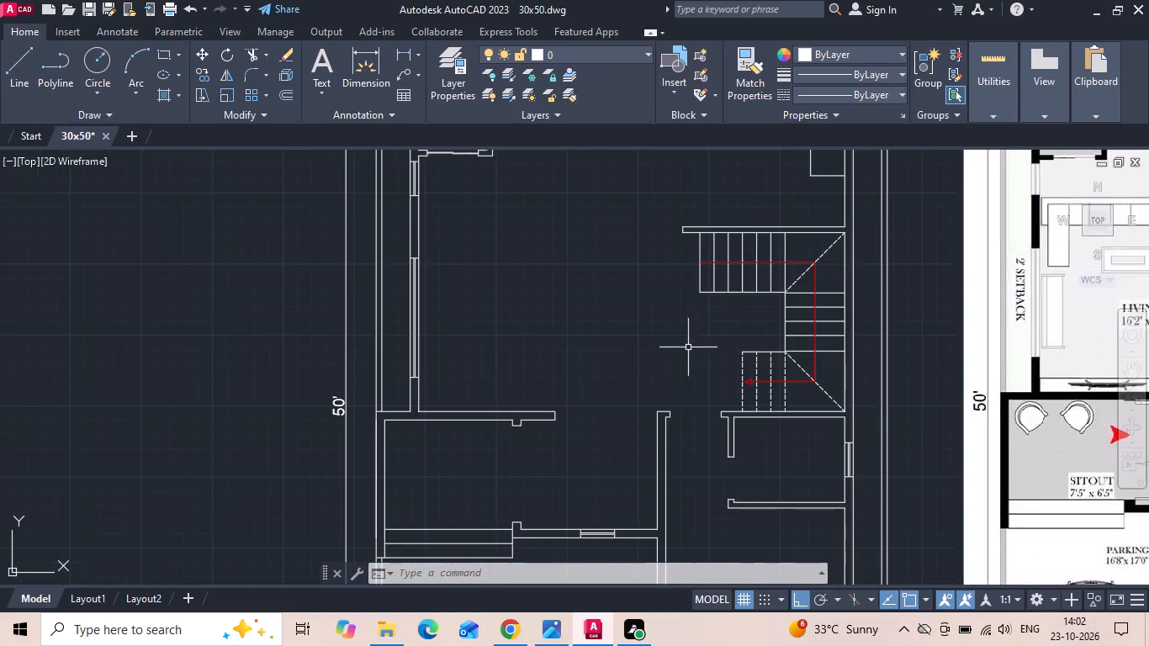
{"action": "middle_click_drag", "start_coordinate": [584, 352], "coordinate": [556, 339]}
{"action": "key", "text": "t"}
{"action": "type", "text": "p"}
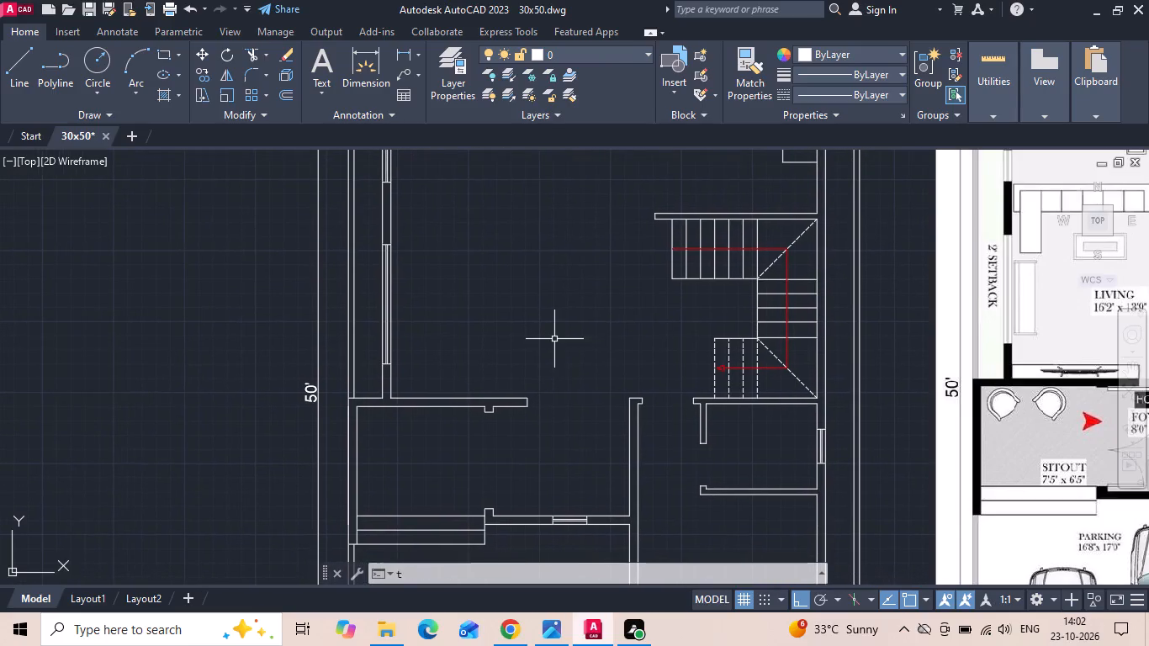
{"action": "key", "text": "space"}
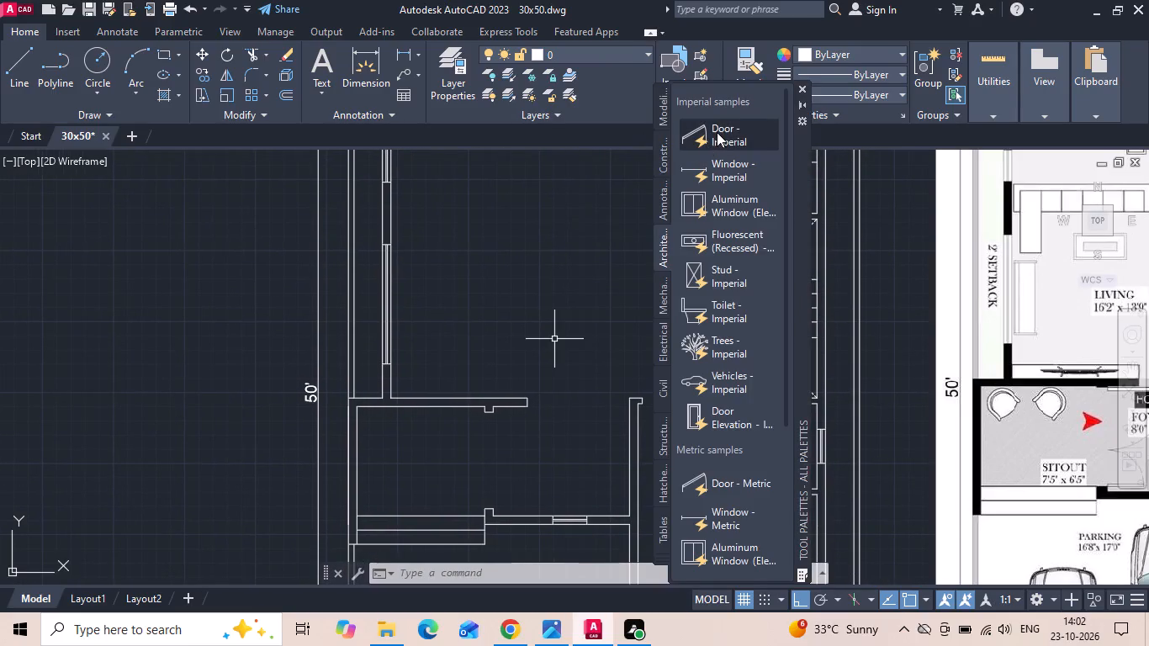
{"action": "left_click_drag", "start_coordinate": [717, 132], "coordinate": [559, 442]}
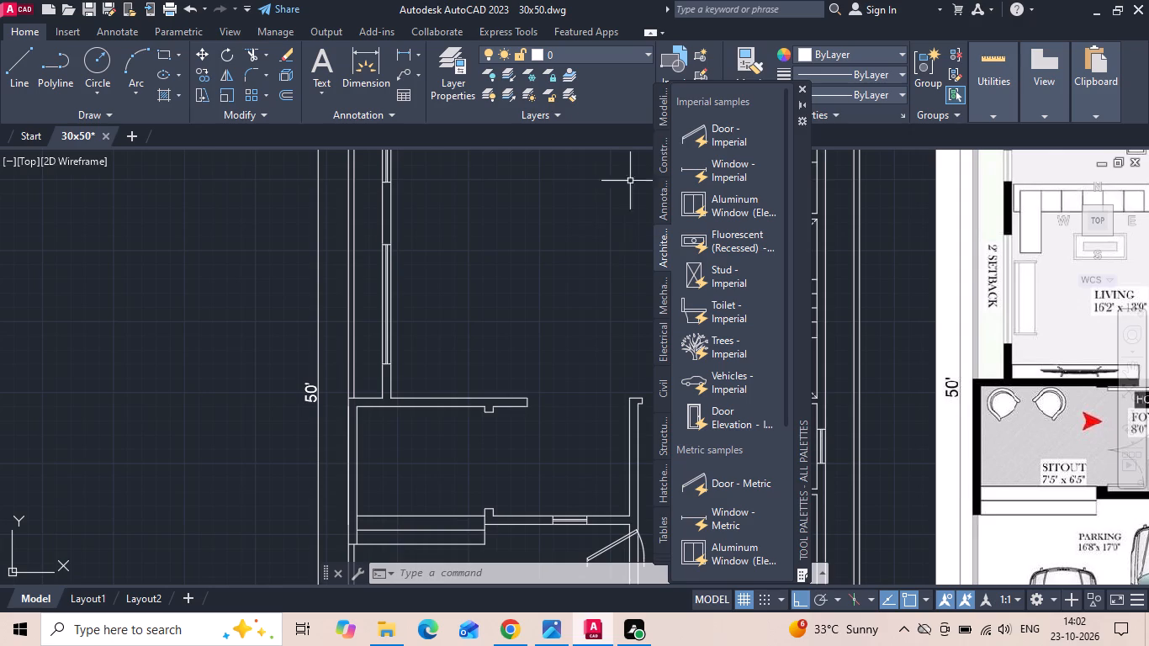
{"action": "left_click", "coordinate": [802, 89]}
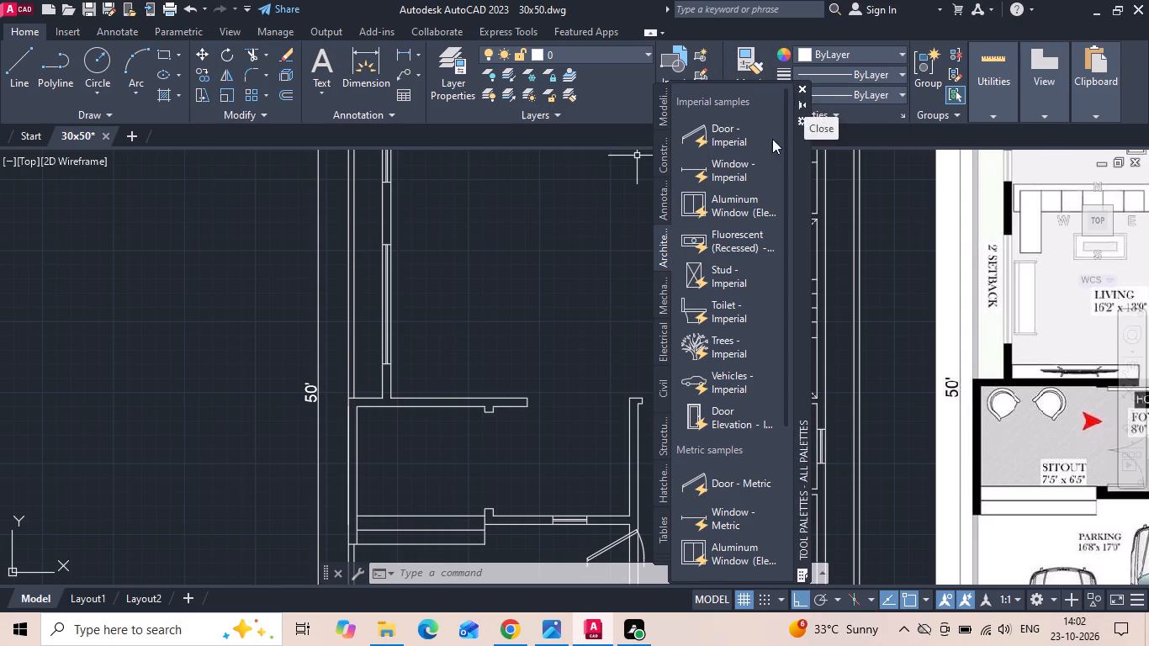
Set the inserted door's opening angle to 90°.
{"action": "middle_click_drag", "start_coordinate": [632, 259], "coordinate": [577, 163]}
{"action": "scroll", "coordinate": [554, 472], "scroll_direction": "up", "scroll_amount": 1}
{"action": "middle_click_drag", "start_coordinate": [548, 469], "coordinate": [544, 465]}
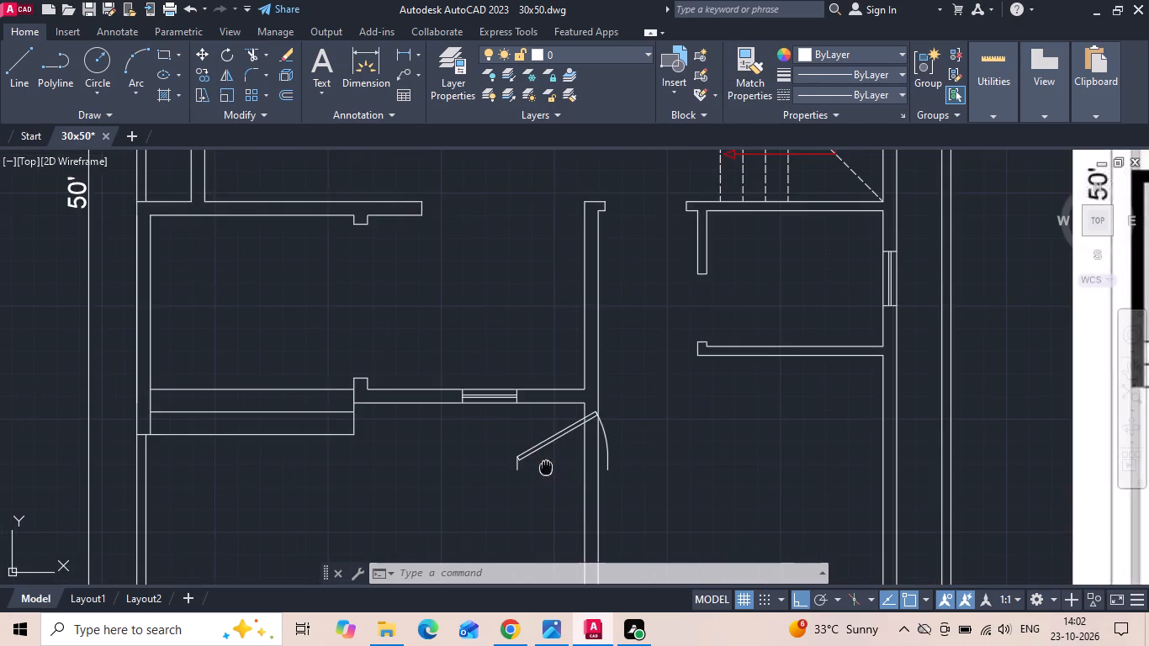
{"action": "middle_click_drag", "start_coordinate": [544, 465], "coordinate": [466, 421]}
{"action": "left_click", "coordinate": [460, 399]}
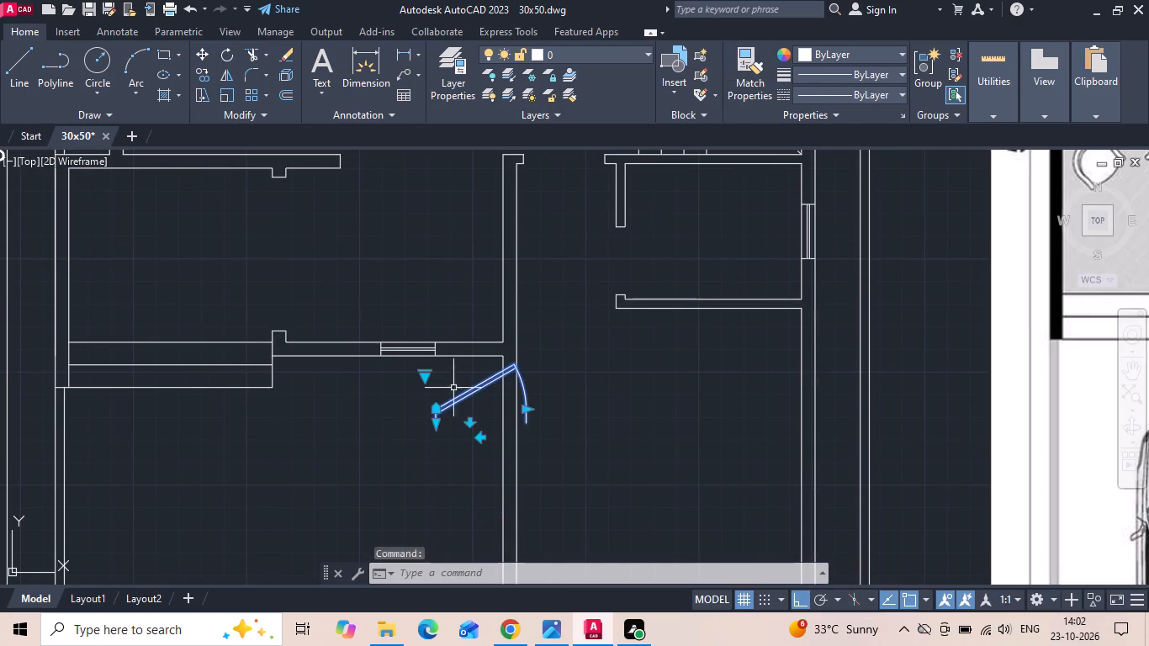
{"action": "left_click", "coordinate": [426, 373]}
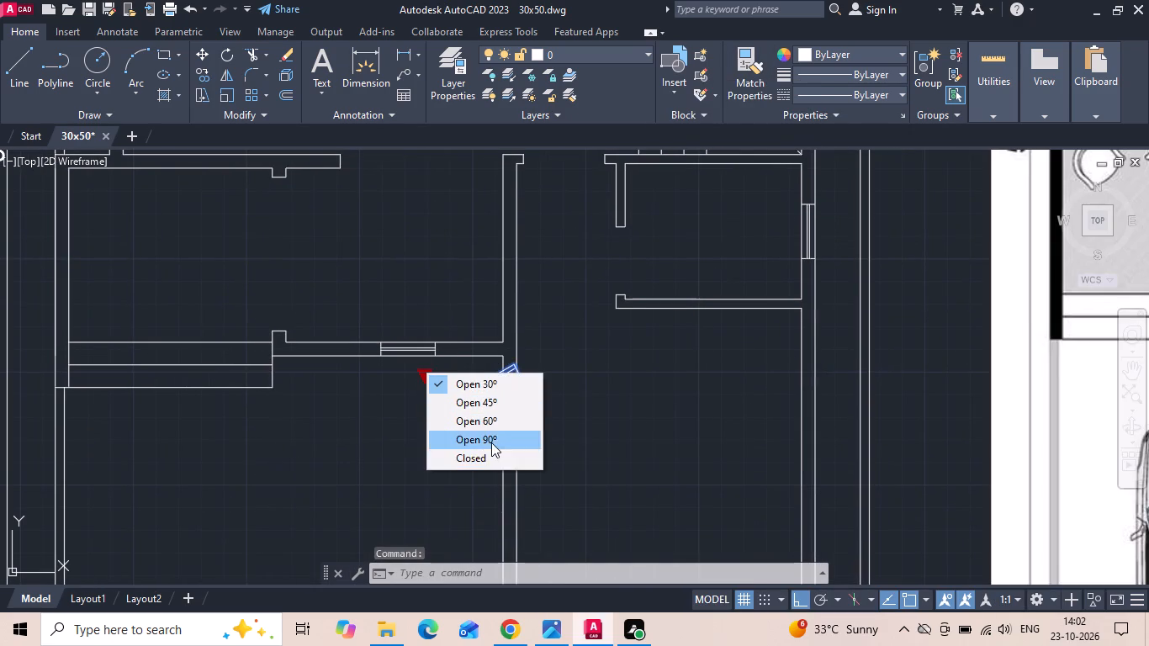
{"action": "left_click", "coordinate": [493, 440]}
{"action": "scroll", "coordinate": [494, 439], "scroll_direction": "up", "scroll_amount": 2}
{"action": "key", "text": "Escape"}
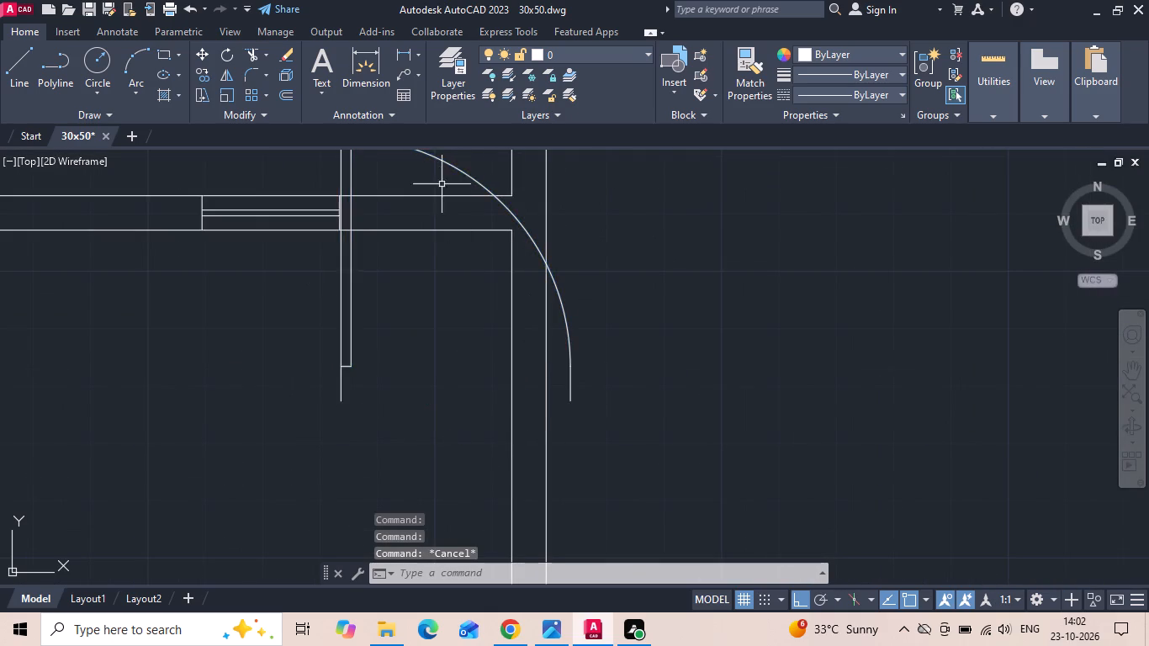
Add a linear dimension across the inserted door's width, just below its jambs.
{"action": "left_click", "coordinate": [404, 58]}
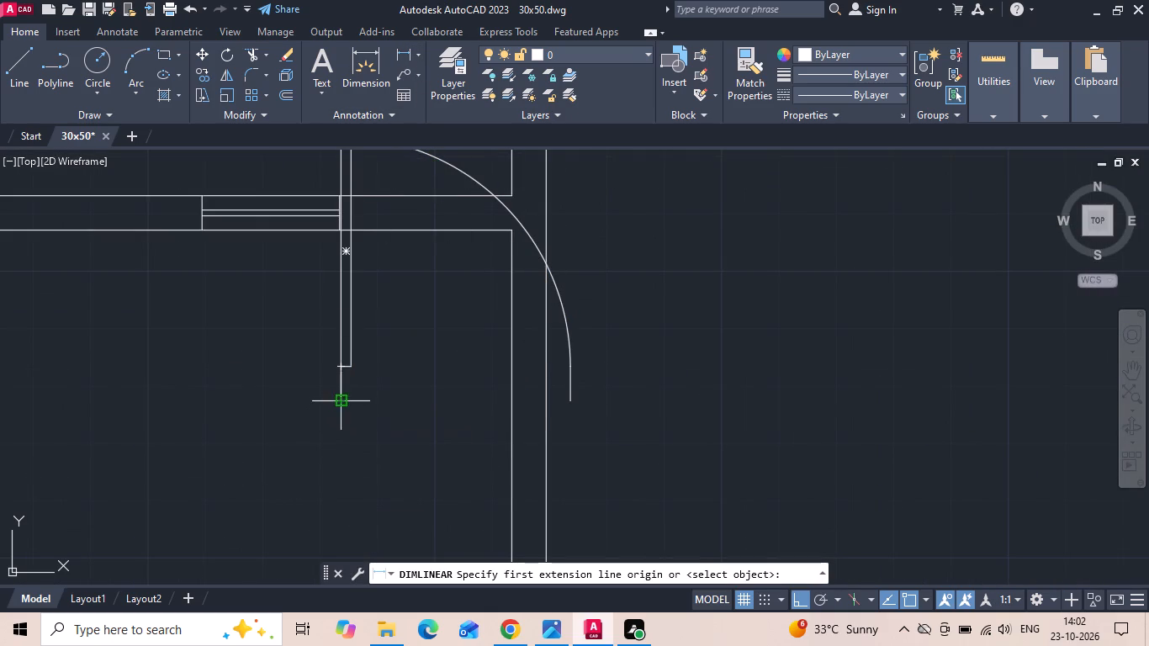
{"action": "left_click_drag", "start_coordinate": [342, 394], "coordinate": [352, 398]}
{"action": "left_click_drag", "start_coordinate": [567, 400], "coordinate": [573, 410]}
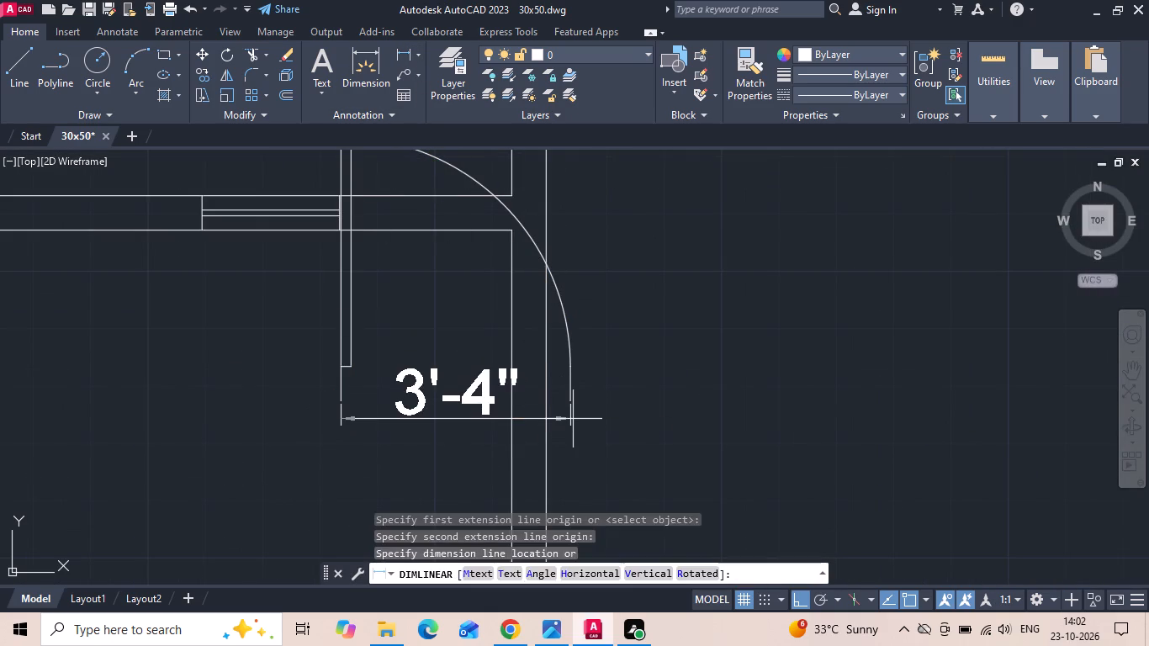
{"action": "left_click", "coordinate": [573, 419]}
Resize the dimensioned door to a width of 3'.
{"action": "left_click_drag", "start_coordinate": [569, 363], "coordinate": [559, 352]}
{"action": "scroll", "coordinate": [575, 386], "scroll_direction": "up", "scroll_amount": 1}
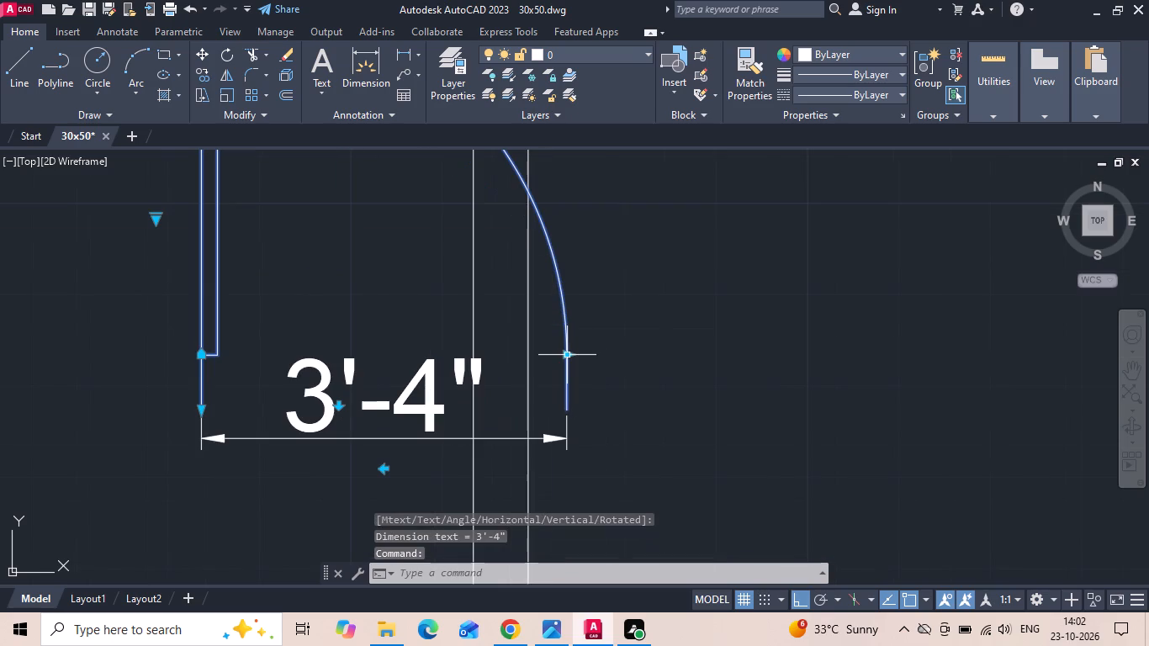
{"action": "left_click", "coordinate": [571, 355]}
{"action": "left_click", "coordinate": [506, 353]}
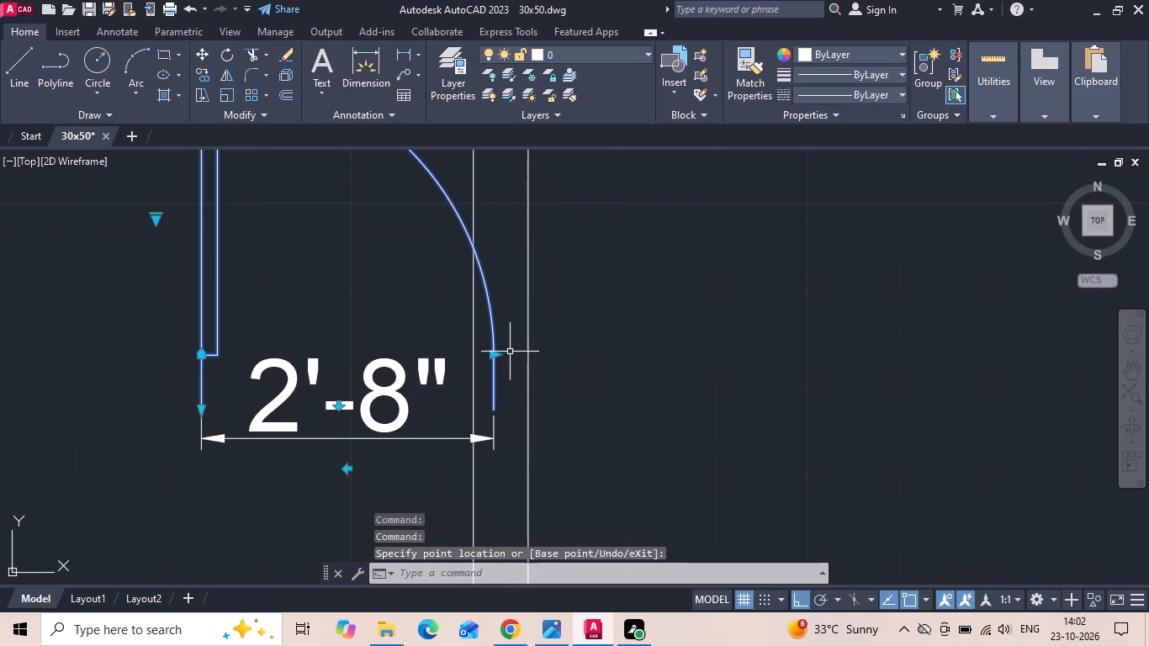
{"action": "left_click", "coordinate": [490, 352]}
{"action": "left_click", "coordinate": [527, 347]}
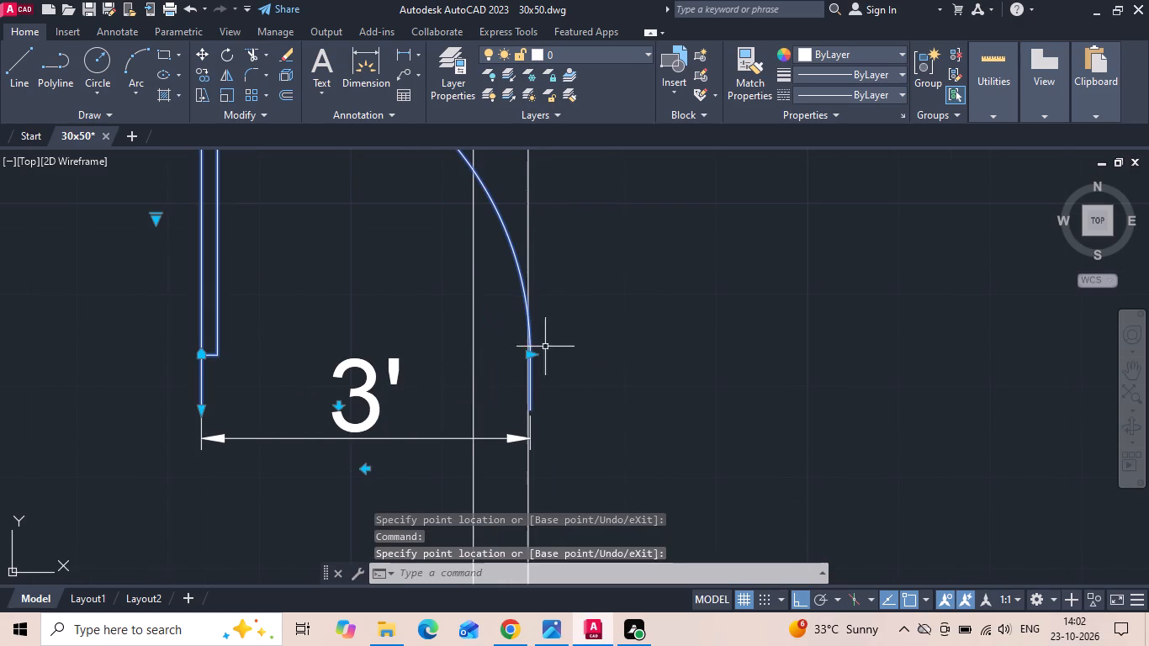
{"action": "key", "text": "Escape"}
Make two copies of the 3' door in a row across Bedroom 1, leaving the dimensioned original in place.
{"action": "scroll", "coordinate": [390, 399], "scroll_direction": "down", "scroll_amount": 1}
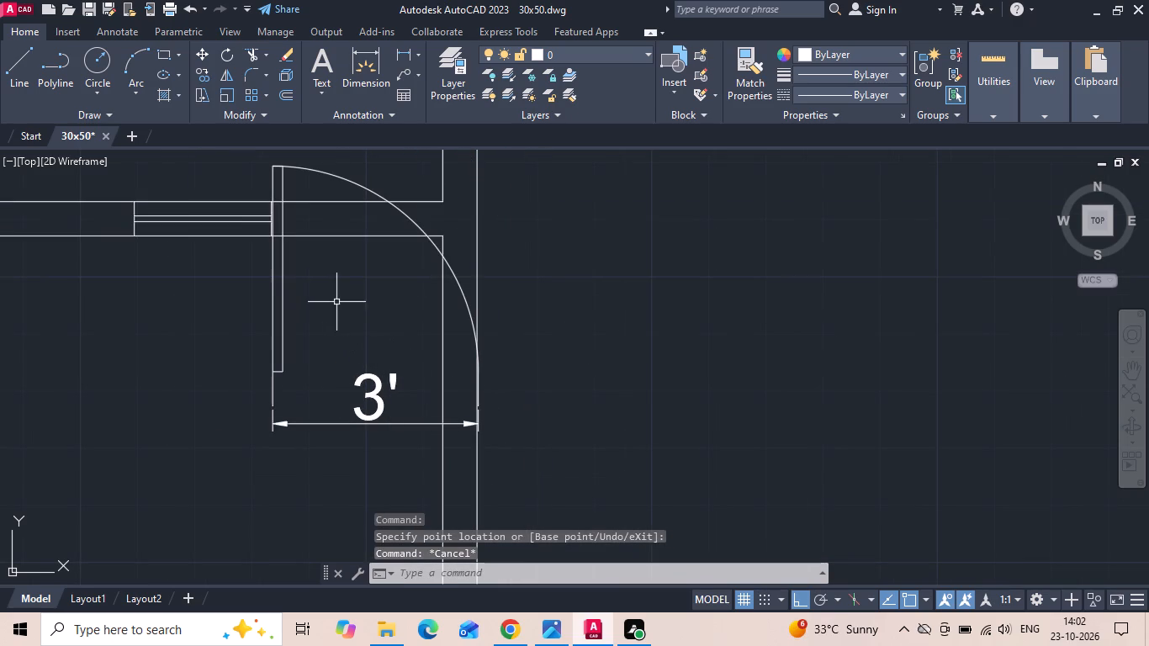
{"action": "left_click_drag", "start_coordinate": [328, 306], "coordinate": [280, 304]}
{"action": "left_click", "coordinate": [256, 304]}
{"action": "right_click", "coordinate": [252, 305]}
{"action": "left_click", "coordinate": [285, 328]}
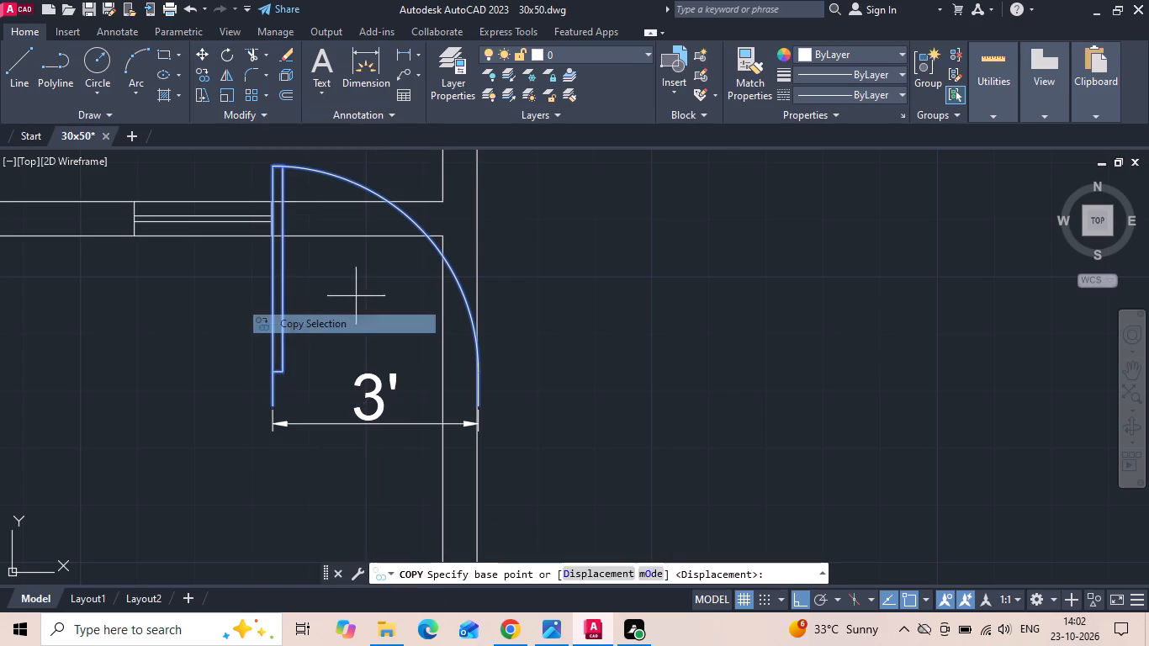
{"action": "left_click_drag", "start_coordinate": [382, 290], "coordinate": [459, 289]}
{"action": "left_click", "coordinate": [711, 269]}
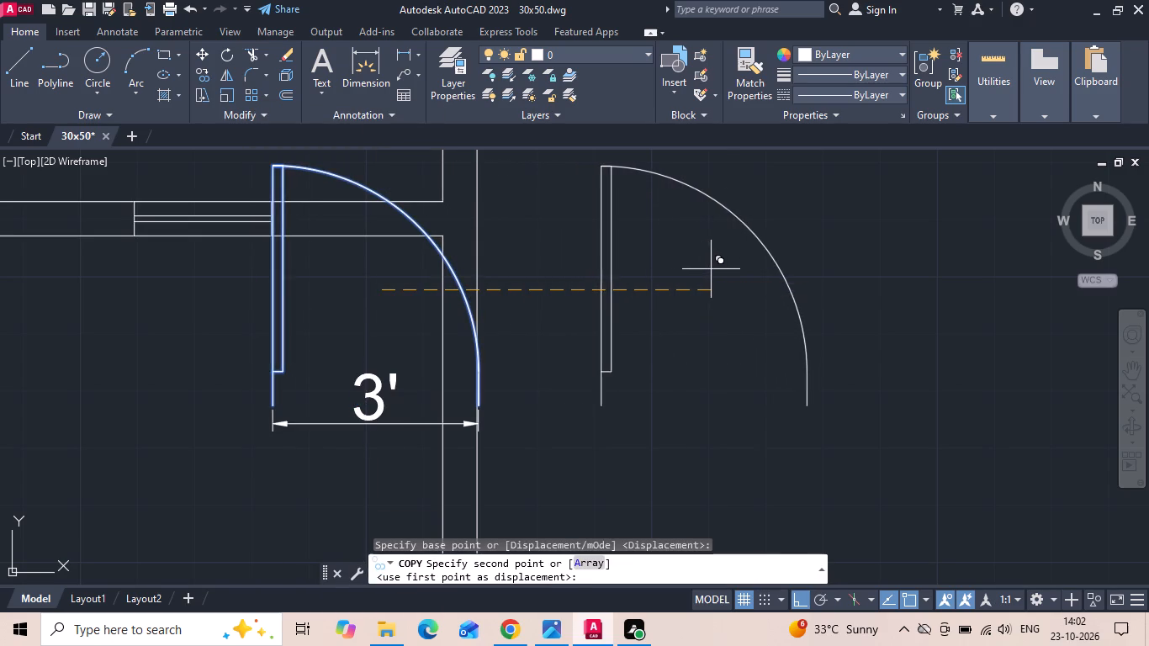
{"action": "left_click", "coordinate": [960, 257]}
{"action": "key", "text": "Escape"}
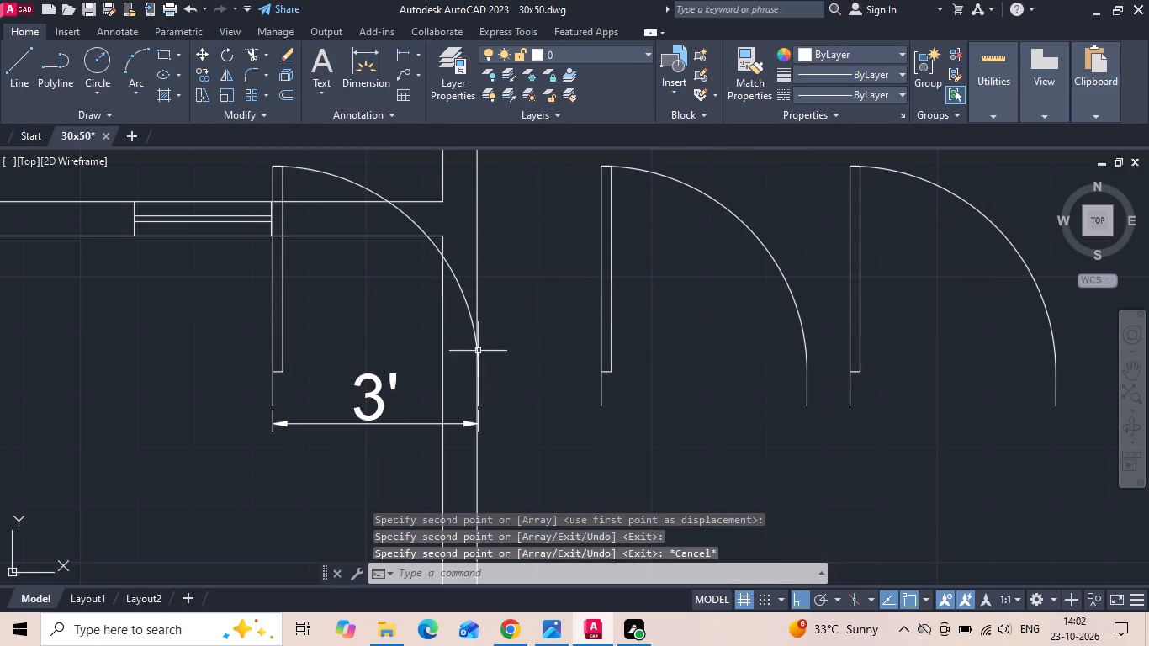
Resize the original dimensioned door to a width of 2'-6".
{"action": "left_click", "coordinate": [464, 299]}
{"action": "middle_click_drag", "start_coordinate": [450, 361], "coordinate": [532, 316]}
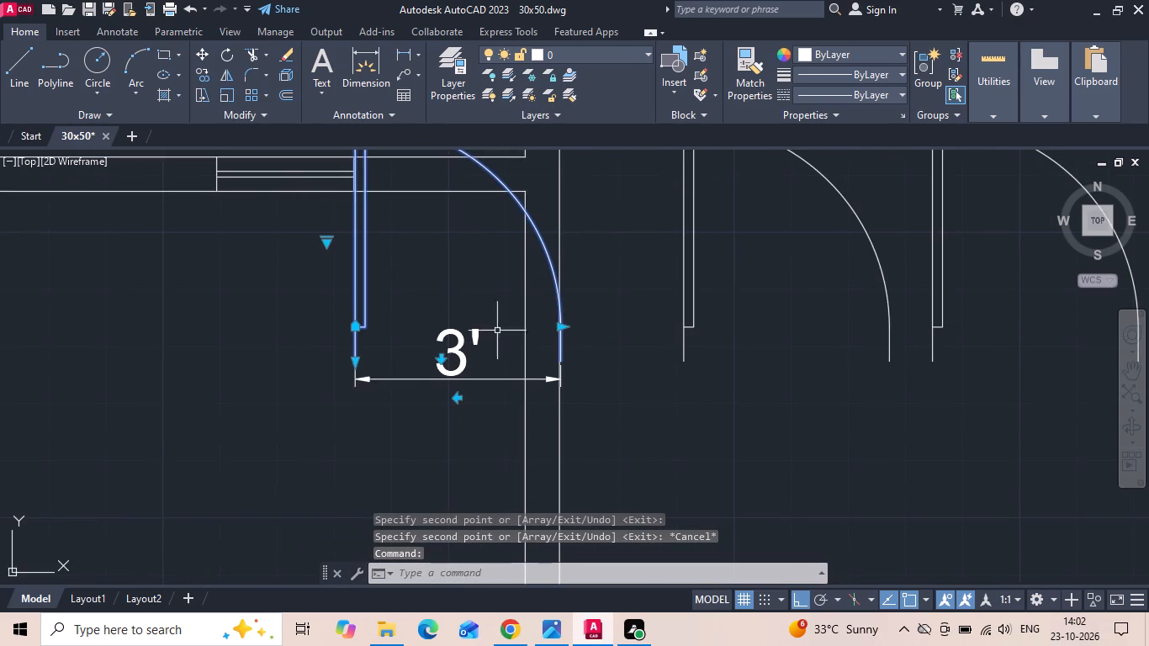
{"action": "scroll", "coordinate": [466, 336], "scroll_direction": "up", "scroll_amount": 1}
{"action": "left_click", "coordinate": [612, 319]}
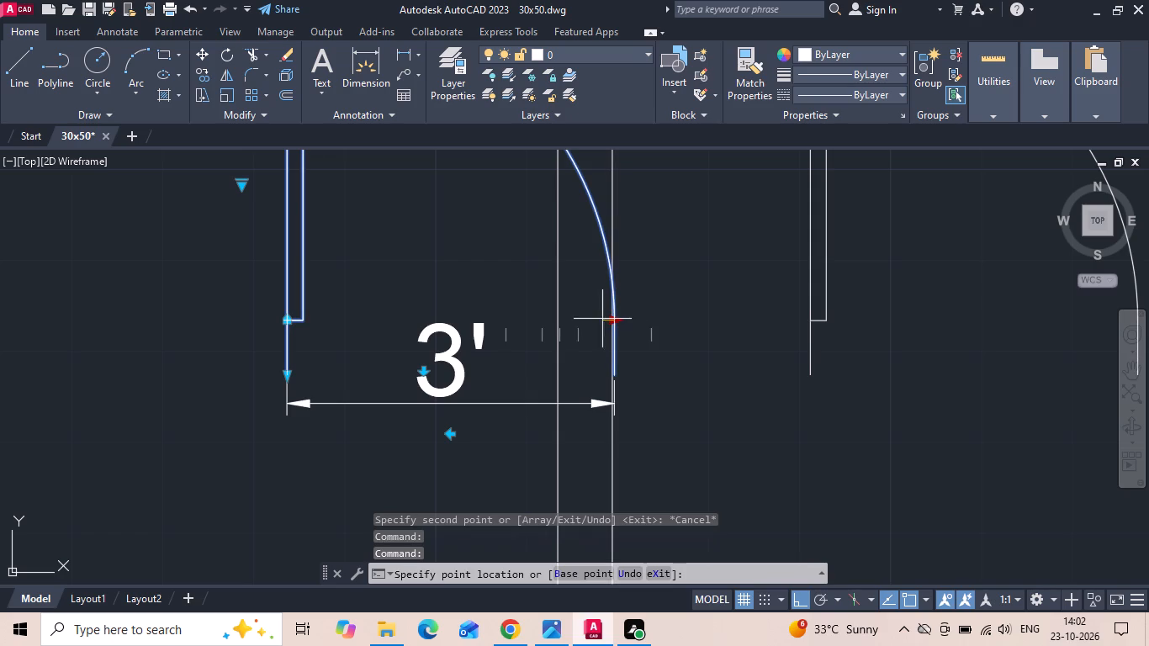
{"action": "left_click", "coordinate": [563, 320]}
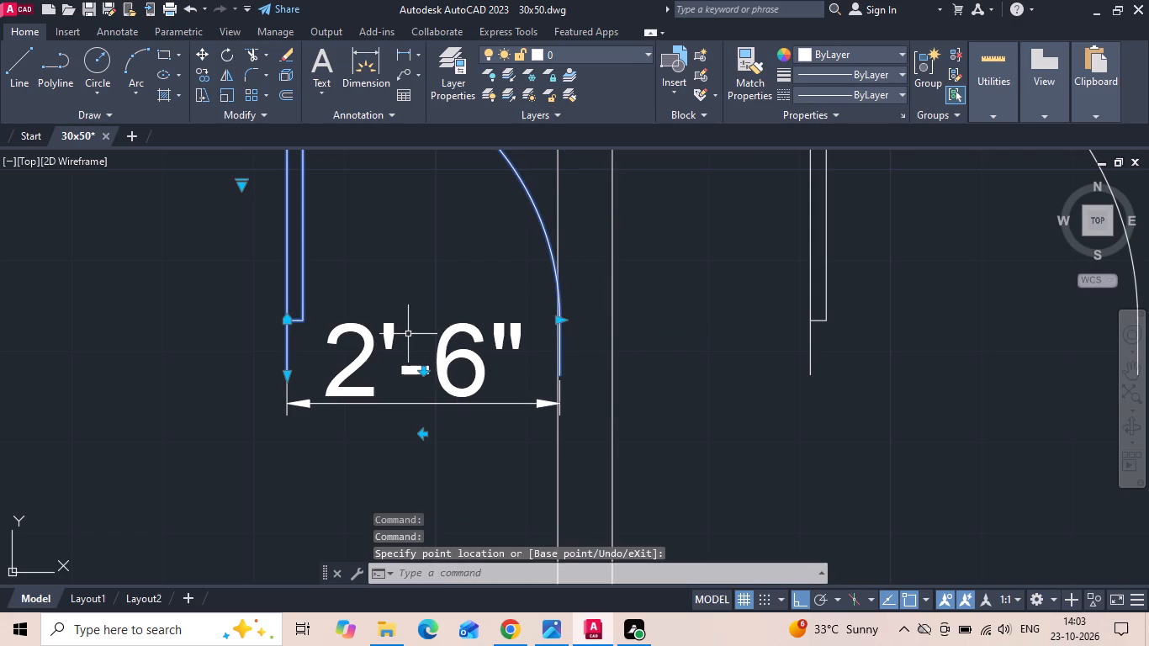
{"action": "key", "text": "Escape"}
Mirror the 3' door copy nearest the outer wall about its latch-side jamb, keeping the source, to form a double door.
{"action": "scroll", "coordinate": [331, 368], "scroll_direction": "down", "scroll_amount": 3}
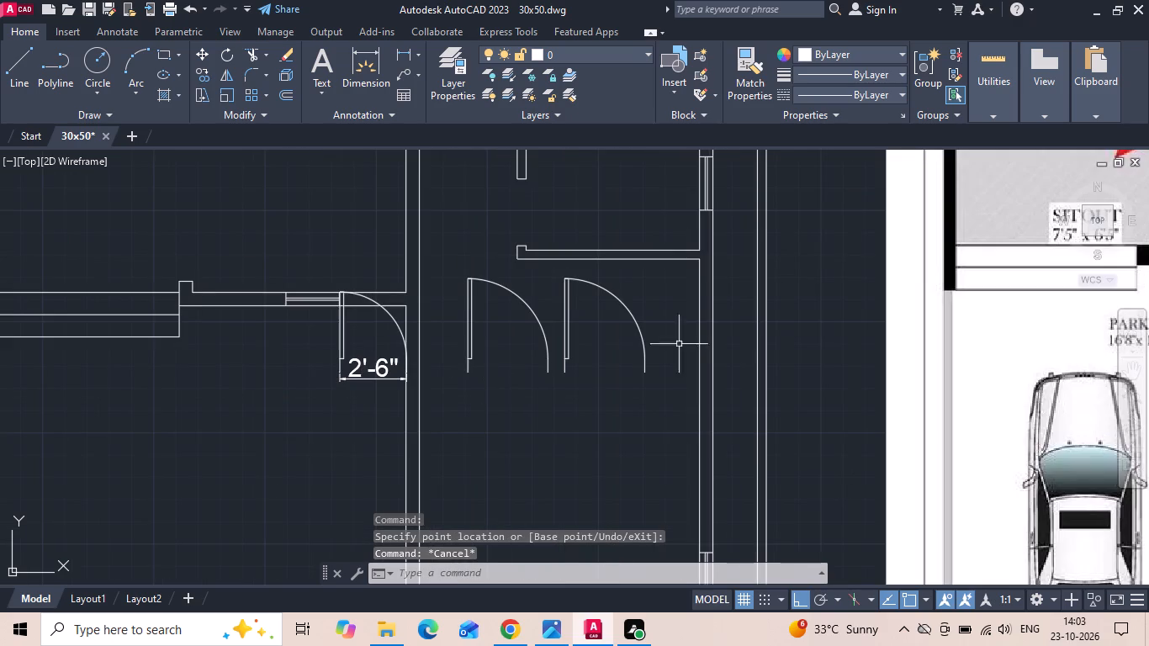
{"action": "middle_click_drag", "start_coordinate": [729, 335], "coordinate": [546, 383]}
{"action": "left_click", "coordinate": [463, 387]}
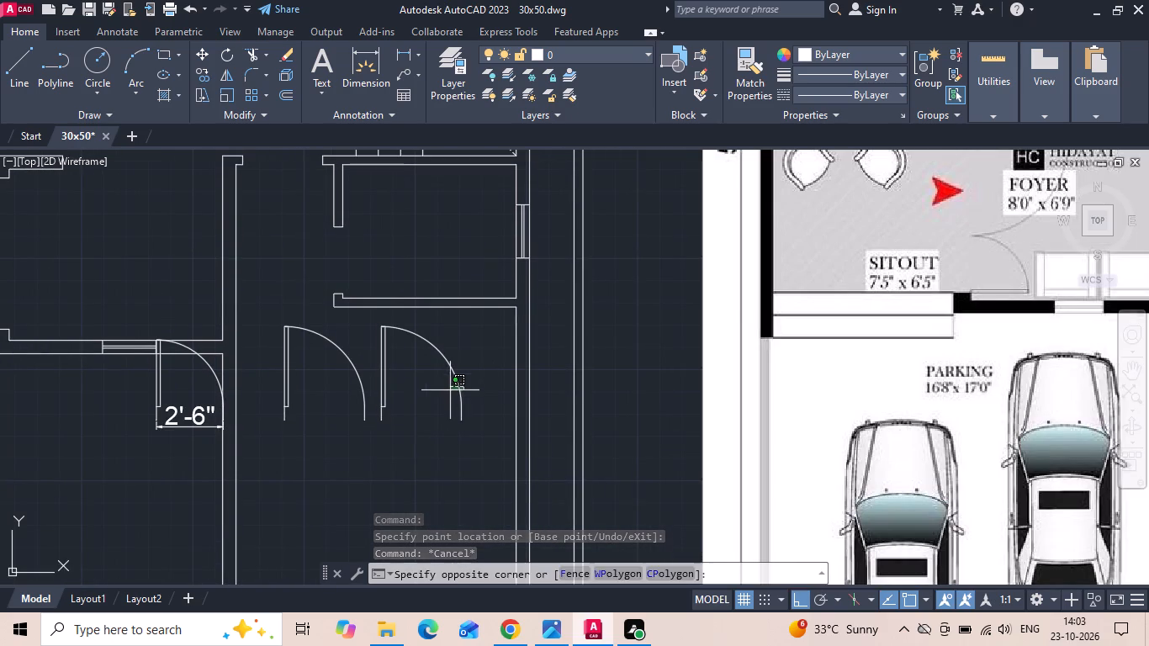
{"action": "left_click", "coordinate": [437, 391]}
{"action": "type", "text": "mi"}
{"action": "key", "text": "space"}
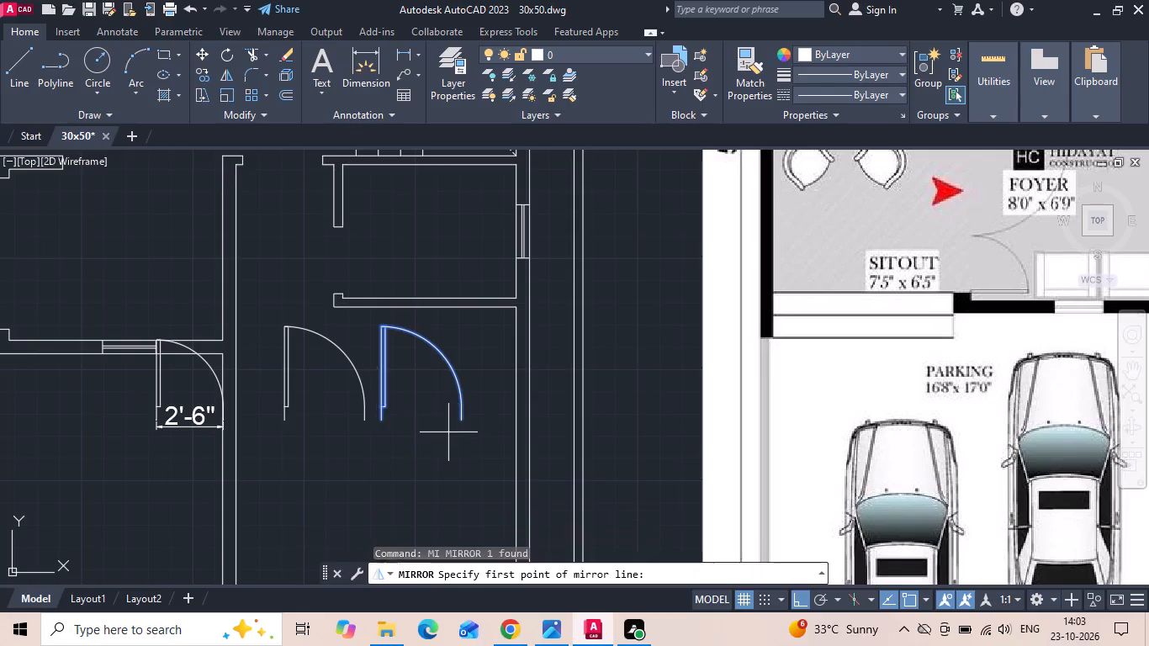
{"action": "left_click_drag", "start_coordinate": [458, 418], "coordinate": [459, 426]}
{"action": "left_click", "coordinate": [446, 451]}
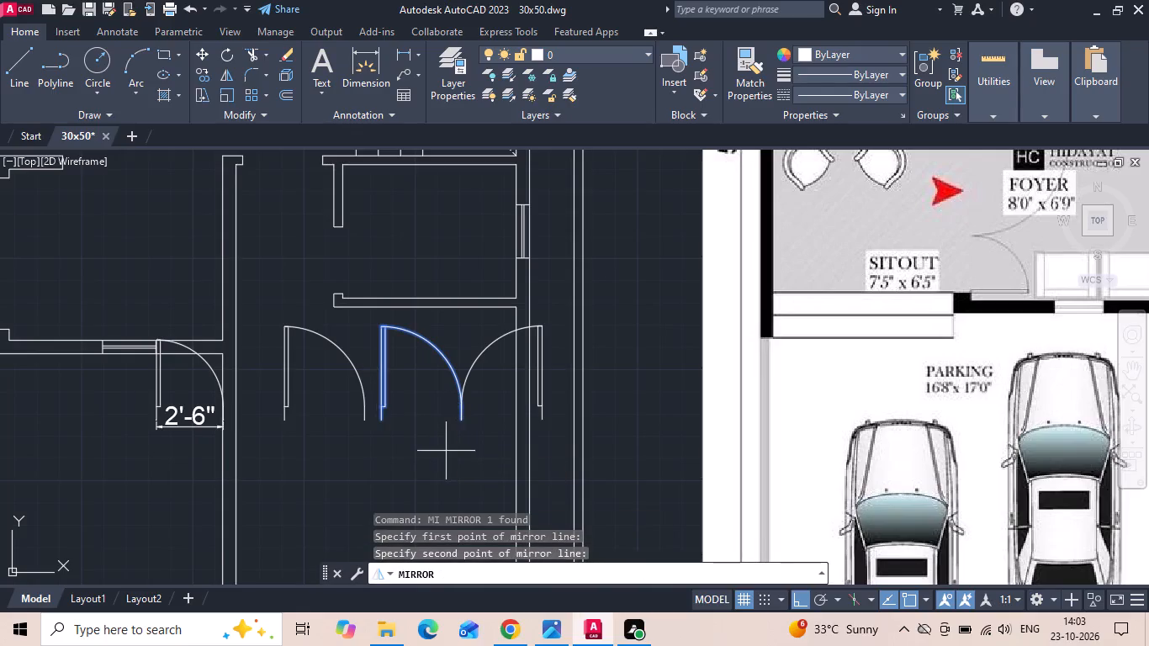
{"action": "type", "text": "n"}
{"action": "key", "text": "space"}
Rotate both leaves of the double door together by 270° so they suit the opening between sitout and foyer.
{"action": "scroll", "coordinate": [449, 426], "scroll_direction": "down", "scroll_amount": 1}
{"action": "middle_click_drag", "start_coordinate": [437, 426], "coordinate": [516, 430]}
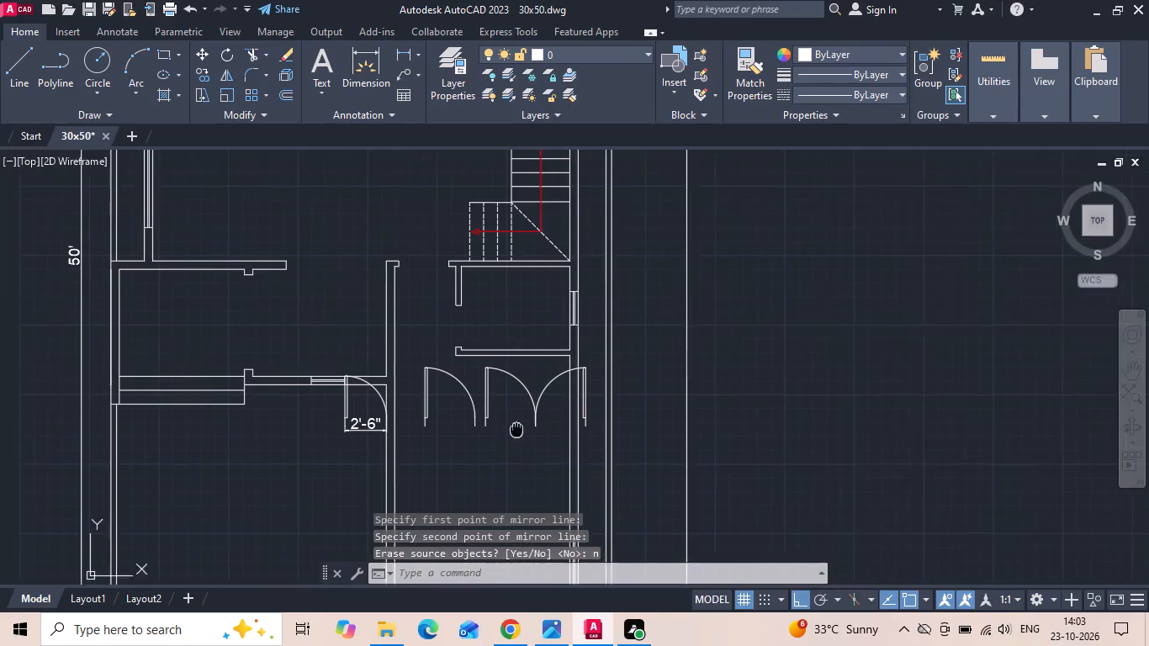
{"action": "middle_click_drag", "start_coordinate": [516, 430], "coordinate": [522, 430]}
{"action": "middle_click_drag", "start_coordinate": [474, 441], "coordinate": [517, 438]}
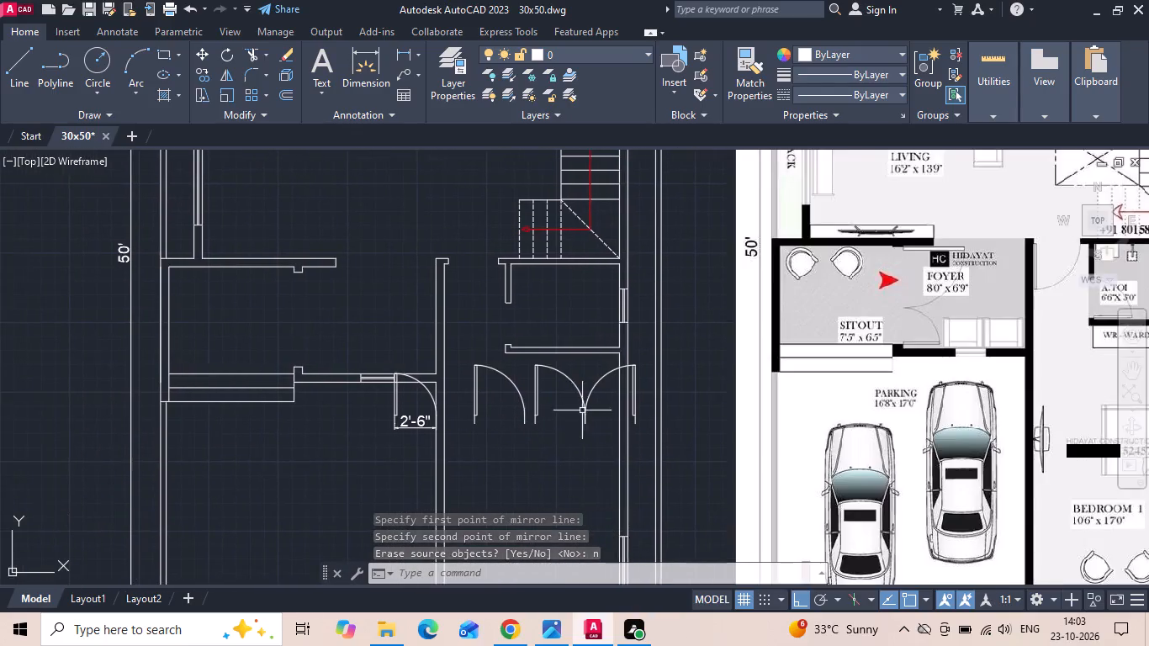
{"action": "scroll", "coordinate": [611, 410], "scroll_direction": "up", "scroll_amount": 2}
{"action": "left_click_drag", "start_coordinate": [612, 421], "coordinate": [570, 439]}
{"action": "left_click", "coordinate": [509, 456]}
{"action": "right_click", "coordinate": [479, 415]}
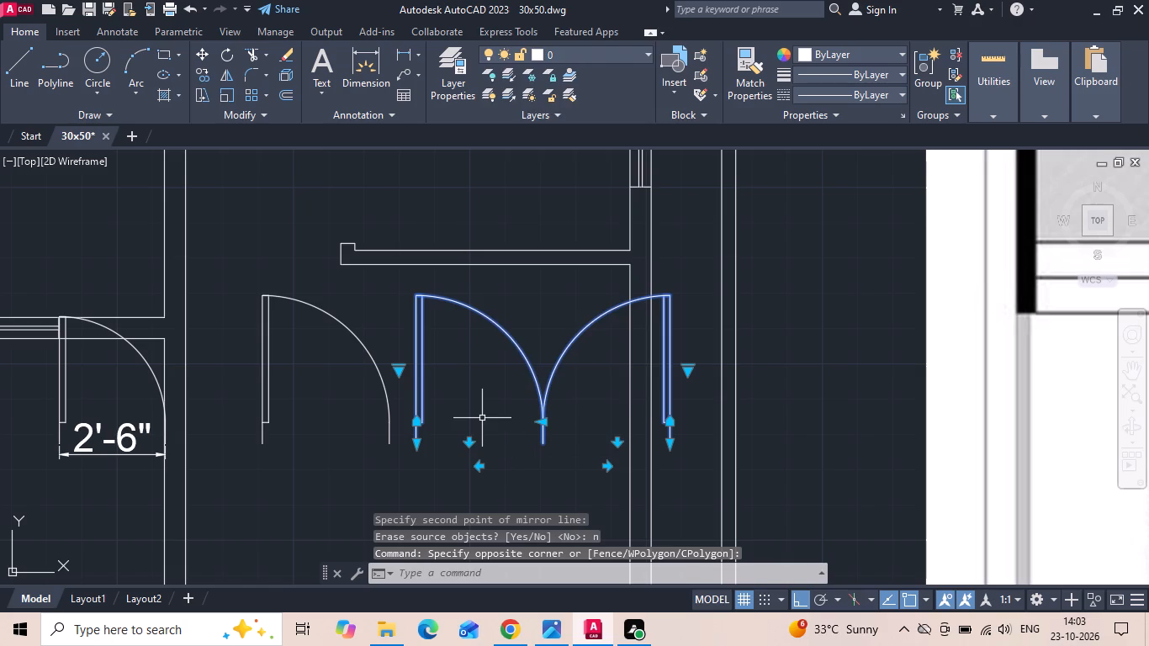
{"action": "left_click", "coordinate": [523, 190]}
{"action": "left_click_drag", "start_coordinate": [529, 307], "coordinate": [529, 318]}
{"action": "left_click", "coordinate": [522, 500]}
Move the double door from its lower jamb end onto the wall stub corner at the opening between sitout and foyer.
{"action": "left_click_drag", "start_coordinate": [519, 491], "coordinate": [508, 482]}
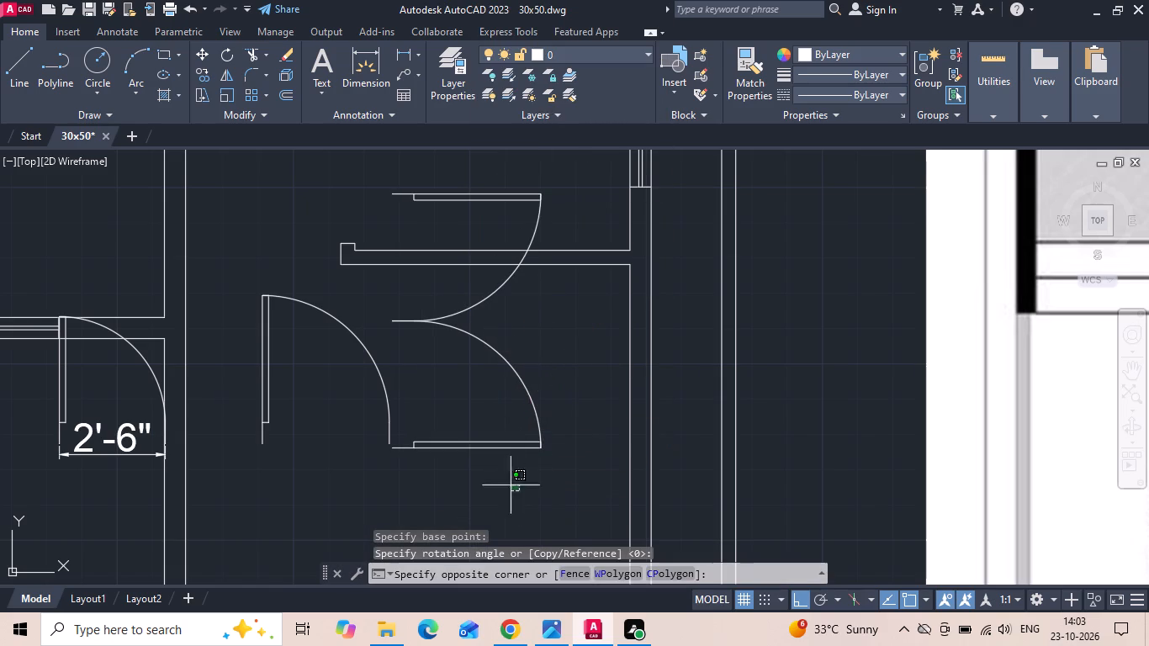
{"action": "left_click_drag", "start_coordinate": [508, 482], "coordinate": [474, 435]}
{"action": "left_click", "coordinate": [437, 297]}
{"action": "right_click", "coordinate": [437, 299]}
{"action": "left_click", "coordinate": [452, 327]}
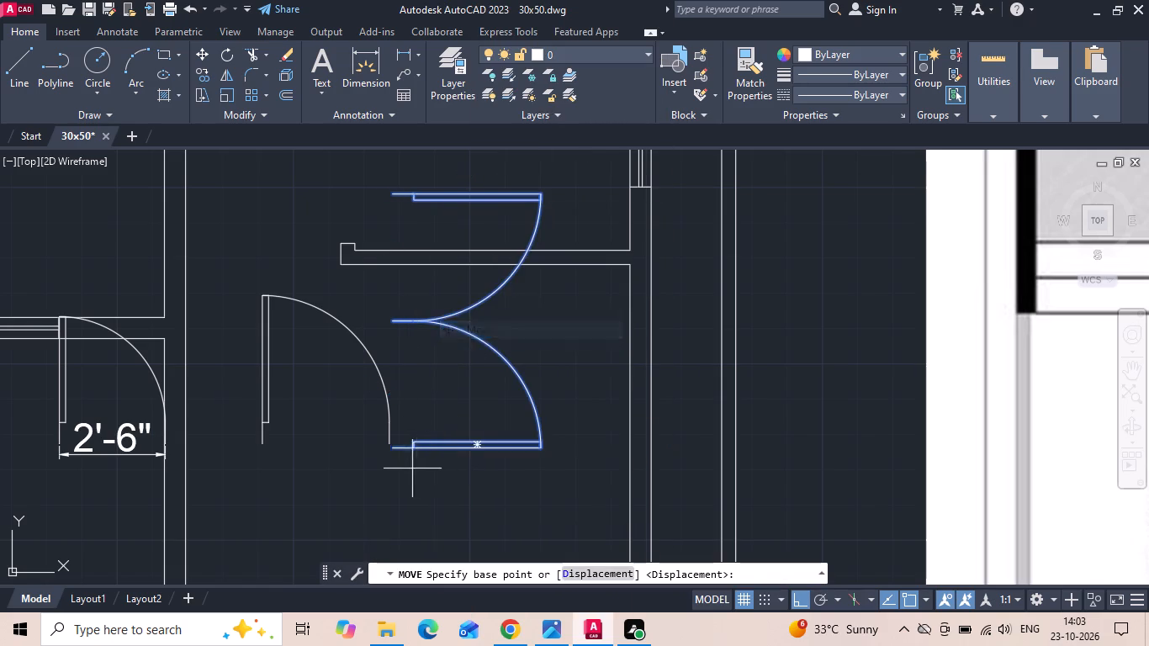
{"action": "scroll", "coordinate": [396, 463], "scroll_direction": "up", "scroll_amount": 1}
{"action": "left_click", "coordinate": [391, 439]}
{"action": "scroll", "coordinate": [609, 389], "scroll_direction": "down", "scroll_amount": 3}
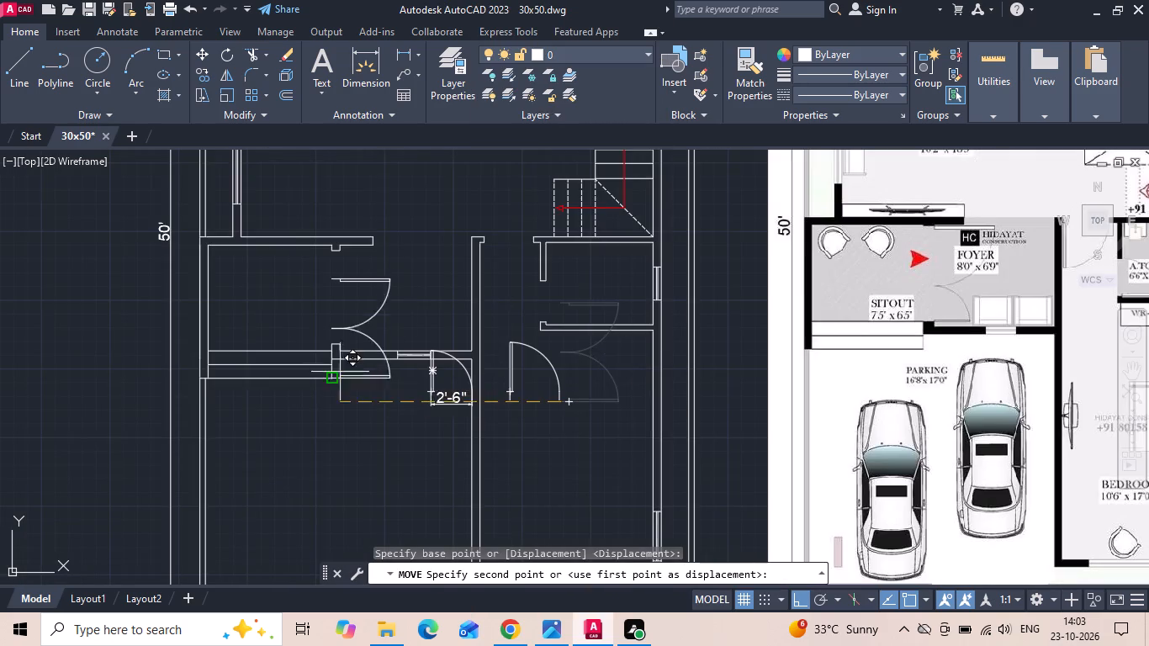
{"action": "scroll", "coordinate": [331, 364], "scroll_direction": "up", "scroll_amount": 3}
{"action": "left_click", "coordinate": [346, 295]}
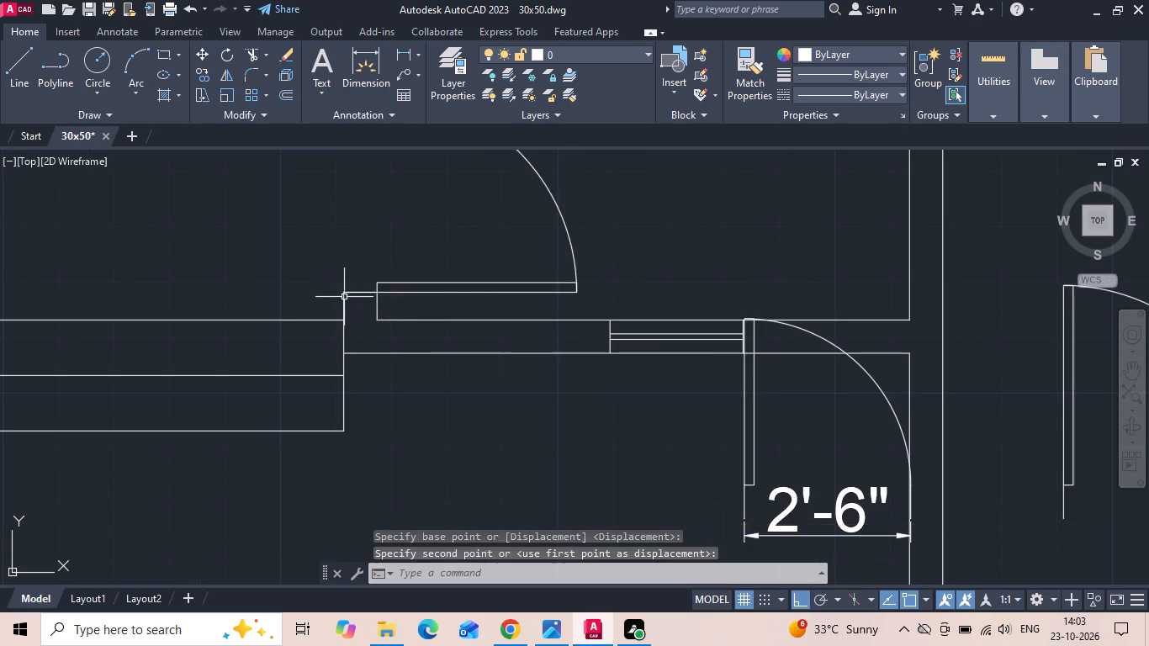
Rotate the remaining spare 3' door copy beside the parking wall by 180°.
{"action": "scroll", "coordinate": [357, 384], "scroll_direction": "down", "scroll_amount": 3}
{"action": "scroll", "coordinate": [559, 384], "scroll_direction": "up", "scroll_amount": 1}
{"action": "left_click", "coordinate": [559, 362]}
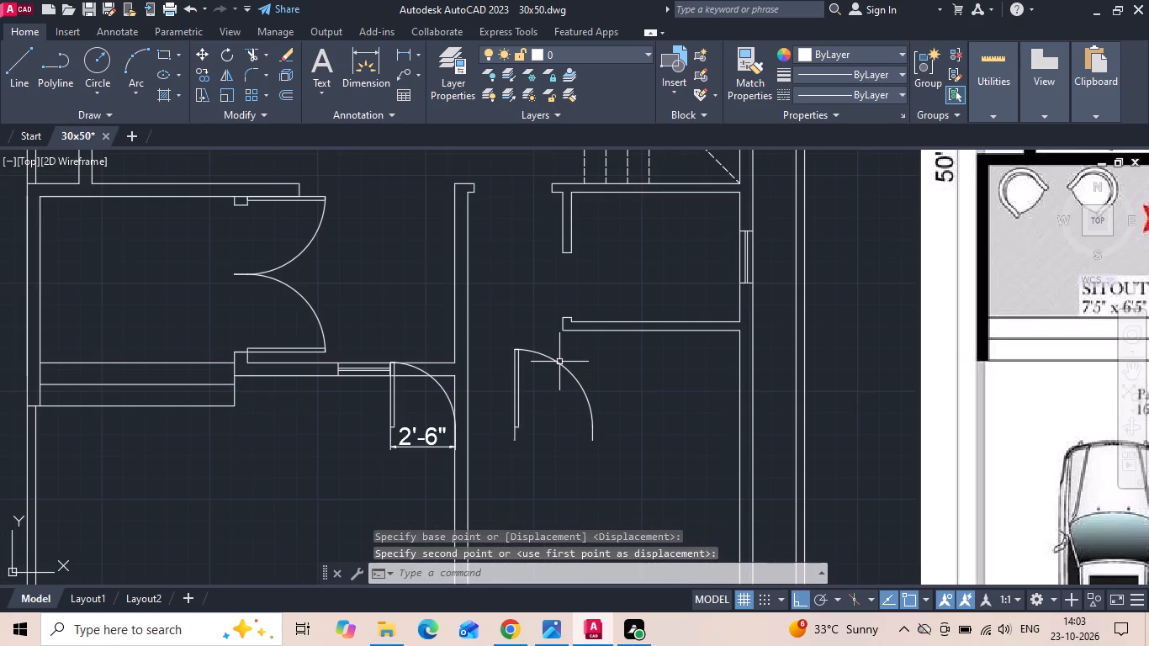
{"action": "right_click", "coordinate": [536, 313]}
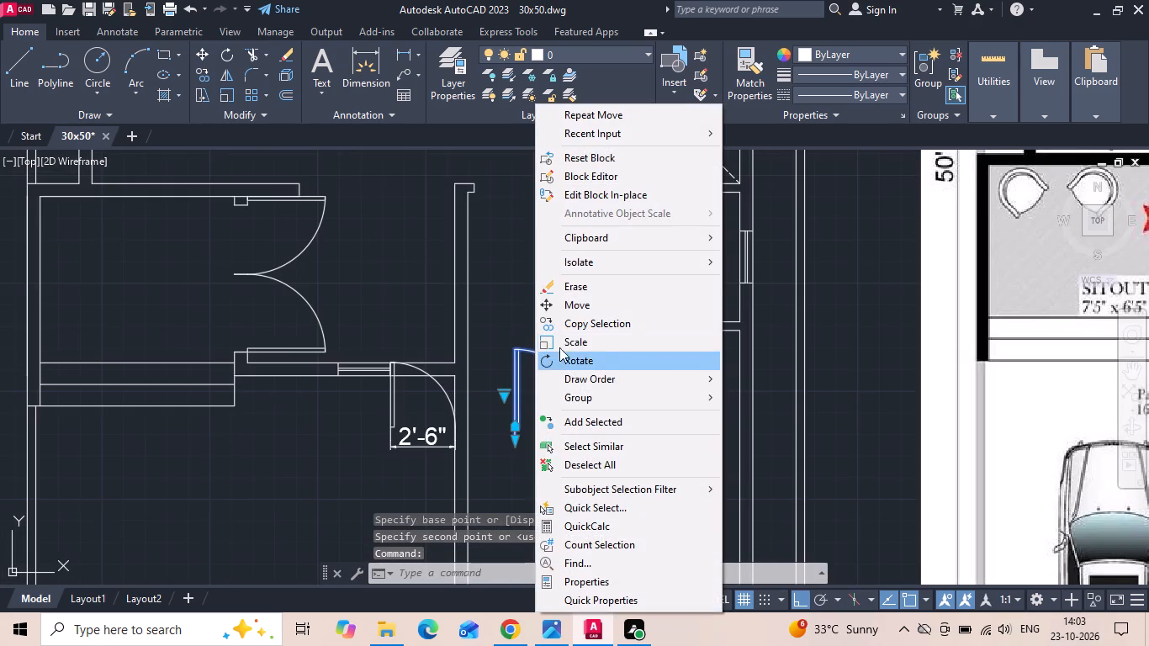
{"action": "left_click_drag", "start_coordinate": [563, 360], "coordinate": [563, 368]}
{"action": "left_click", "coordinate": [540, 396]}
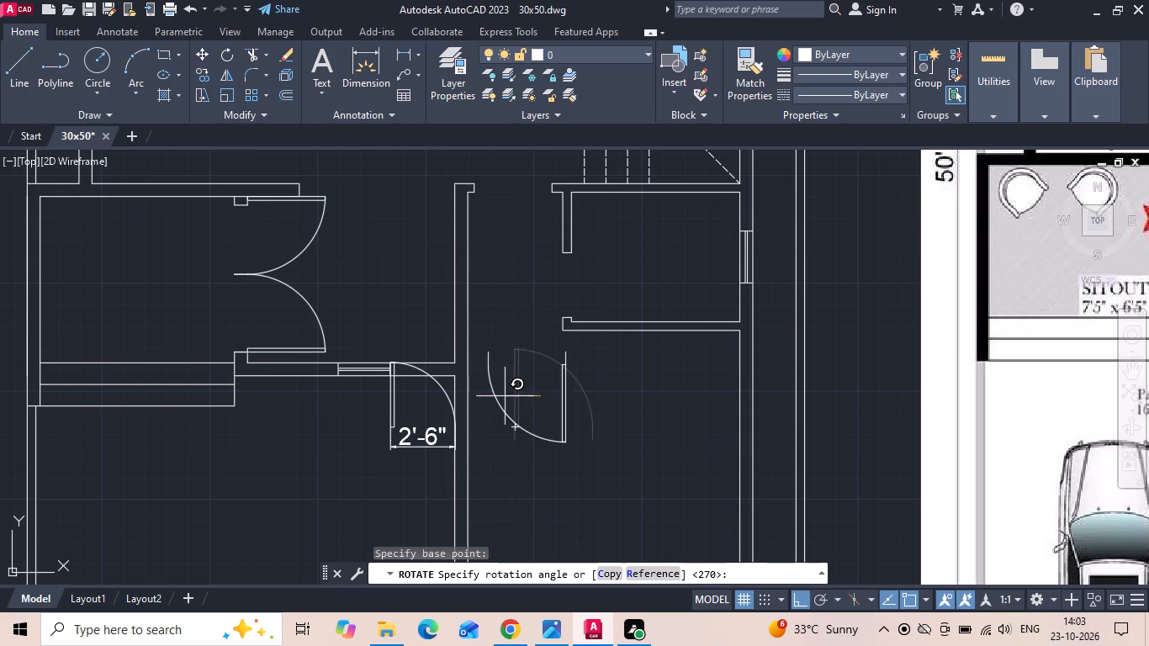
{"action": "scroll", "coordinate": [510, 387], "scroll_direction": "up", "scroll_amount": 2}
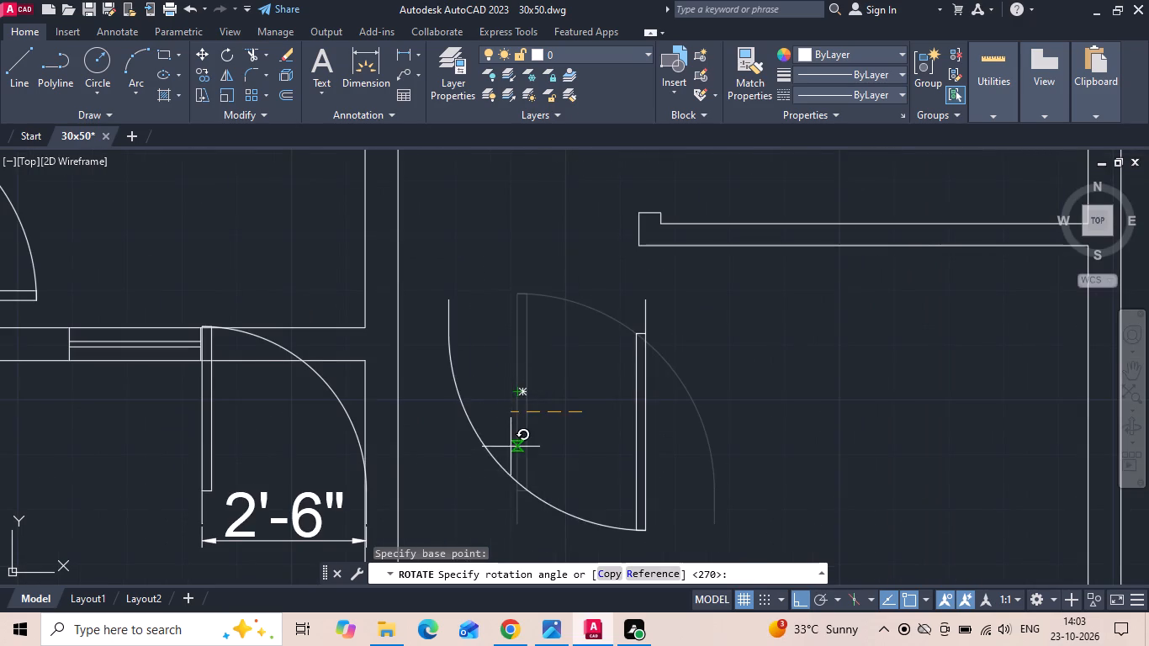
{"action": "middle_click_drag", "start_coordinate": [511, 447], "coordinate": [511, 319]}
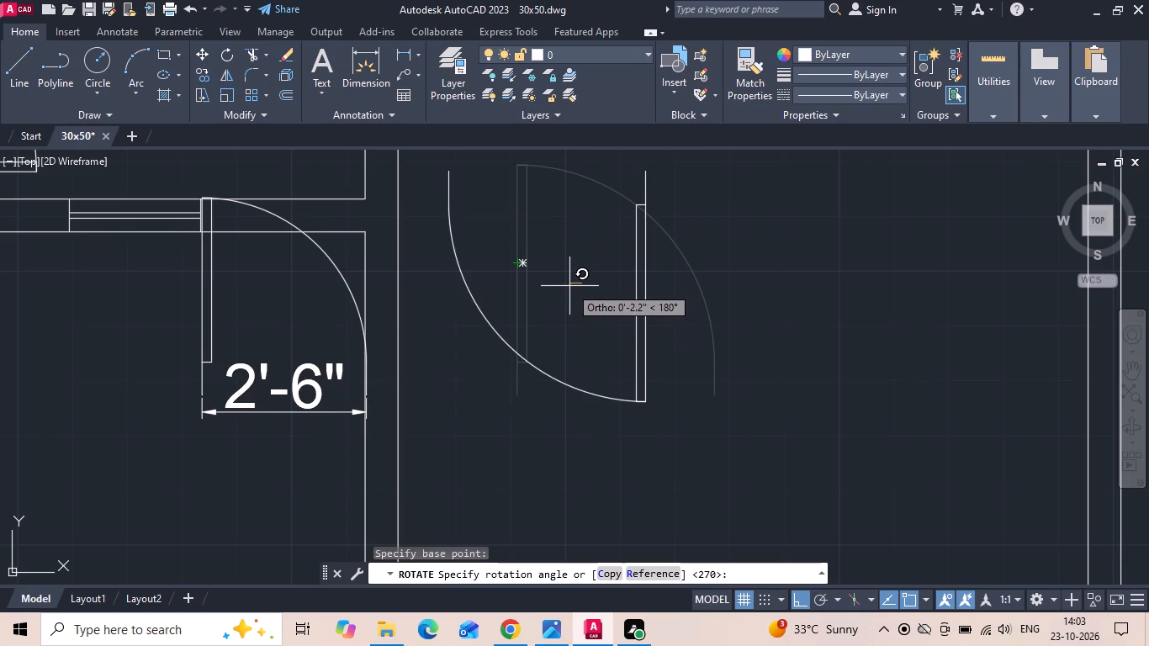
{"action": "left_click", "coordinate": [569, 286]}
Mirror the rotated 3' door about a vertical line through its middle, erasing the source, so the leaf swaps sides.
{"action": "left_click_drag", "start_coordinate": [592, 304], "coordinate": [541, 388]}
{"action": "left_click", "coordinate": [540, 389]}
{"action": "key", "text": "m"}
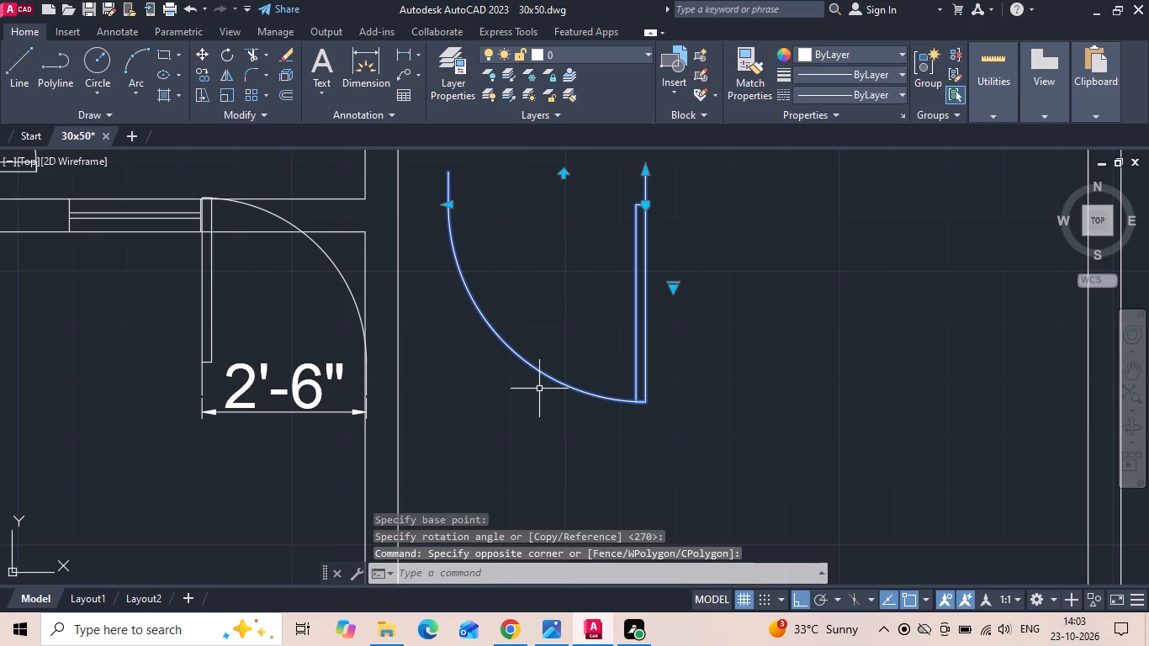
{"action": "key", "text": "i"}
{"action": "key", "text": "space"}
{"action": "left_click_drag", "start_coordinate": [568, 281], "coordinate": [571, 318]}
{"action": "left_click", "coordinate": [565, 391]}
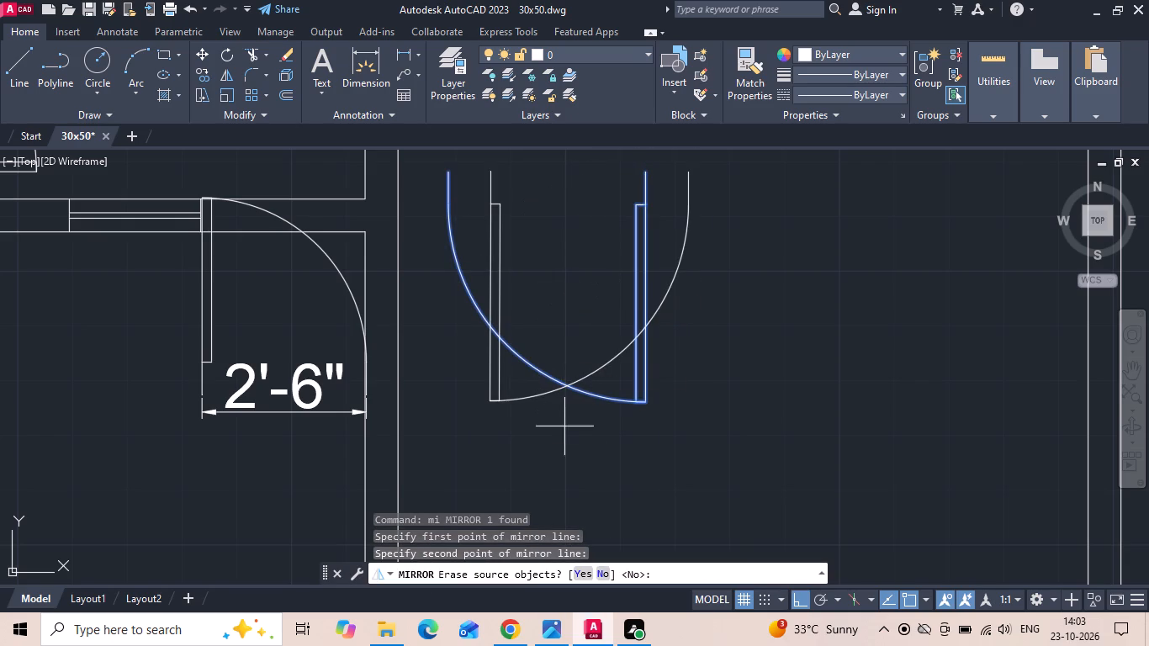
{"action": "left_click", "coordinate": [564, 447]}
{"action": "type", "text": "y"}
{"action": "key", "text": "space"}
Move the mirrored 3' door from its latch-side jamb end onto the wall corner at the bedroom passage opening below the stairs.
{"action": "left_click_drag", "start_coordinate": [569, 416], "coordinate": [517, 349]}
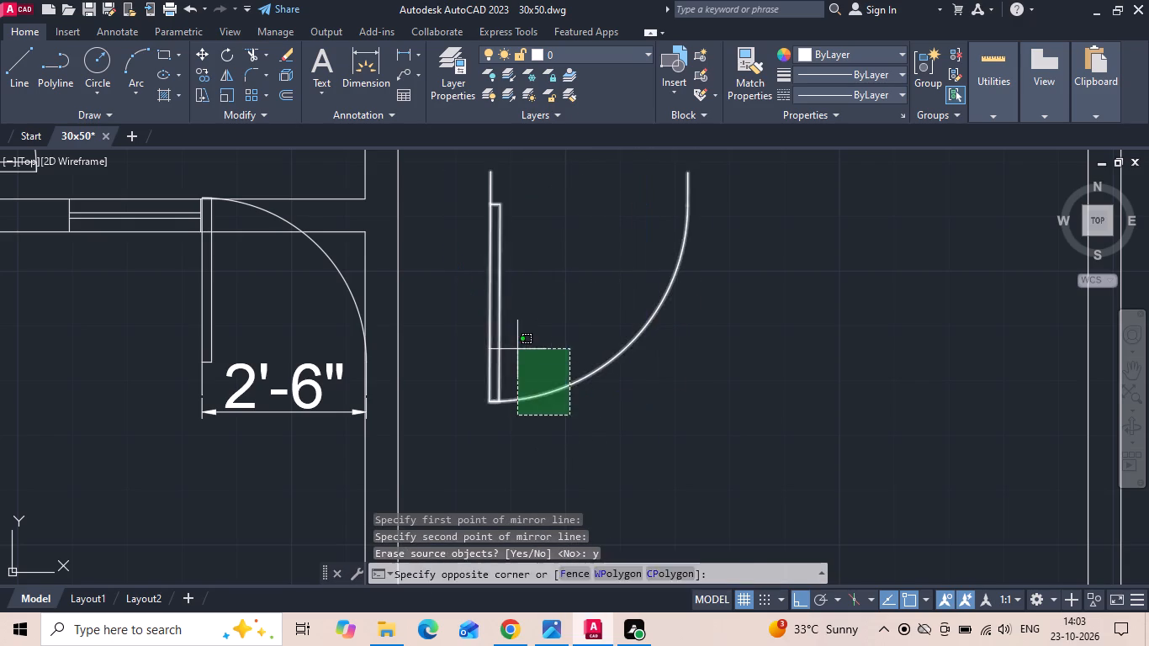
{"action": "left_click", "coordinate": [512, 344]}
{"action": "right_click", "coordinate": [511, 344]}
{"action": "left_click", "coordinate": [556, 302]}
{"action": "middle_click_drag", "start_coordinate": [575, 301], "coordinate": [573, 341]}
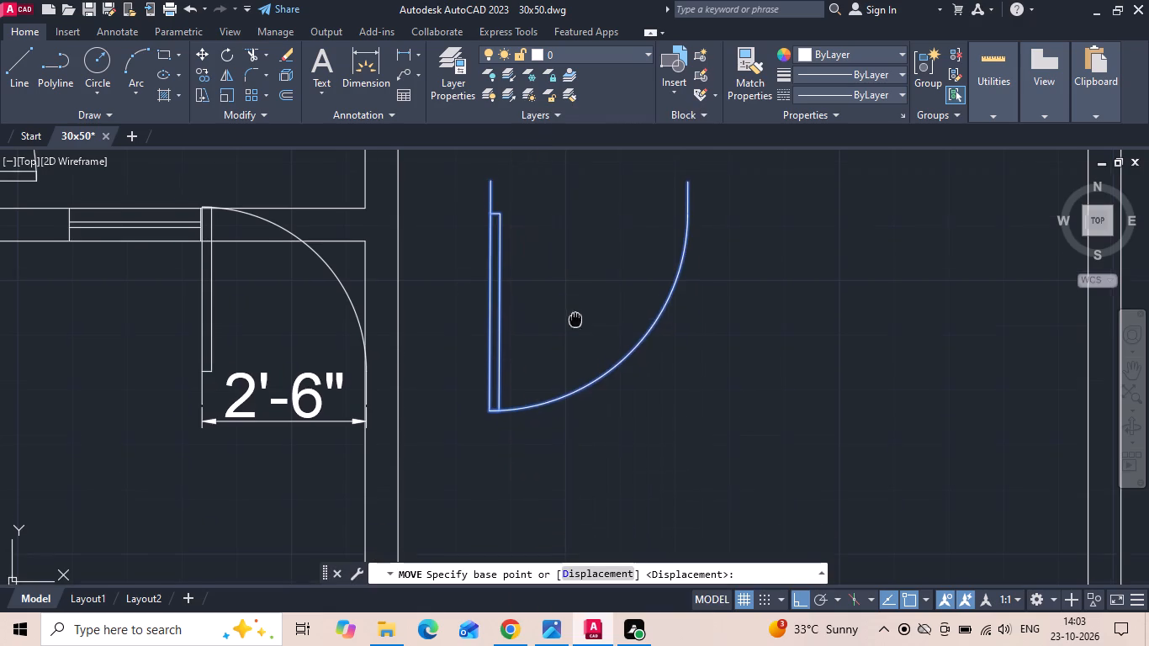
{"action": "middle_click_drag", "start_coordinate": [573, 341], "coordinate": [570, 369]}
{"action": "left_click_drag", "start_coordinate": [682, 242], "coordinate": [680, 253]}
{"action": "scroll", "coordinate": [615, 384], "scroll_direction": "down", "scroll_amount": 3}
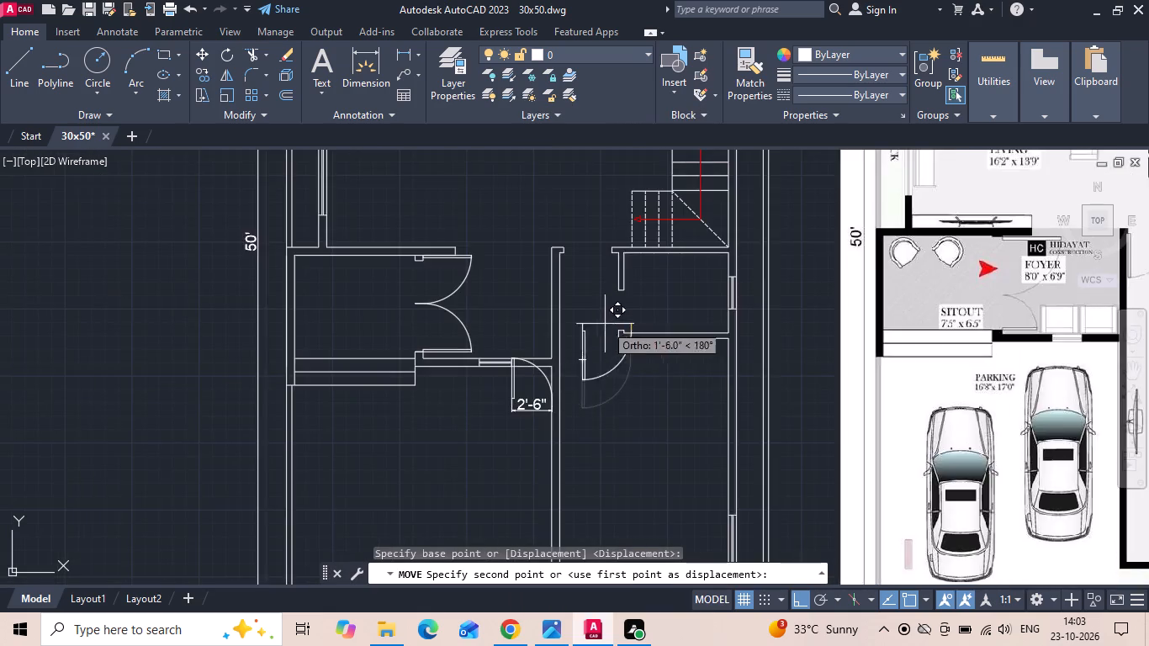
{"action": "scroll", "coordinate": [599, 295], "scroll_direction": "up", "scroll_amount": 2}
{"action": "left_click", "coordinate": [628, 188]}
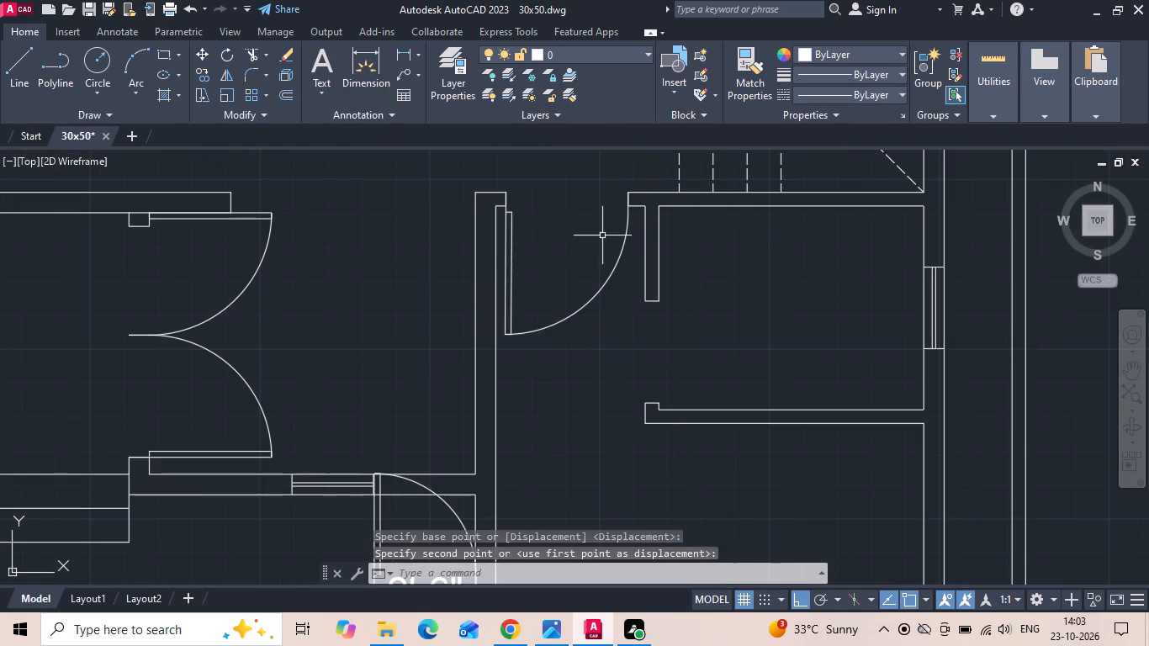
Rotate the dimensioned 2'-6" door by 270° to suit the toilet opening.
{"action": "scroll", "coordinate": [601, 238], "scroll_direction": "down", "scroll_amount": 1}
{"action": "left_click", "coordinate": [463, 416]}
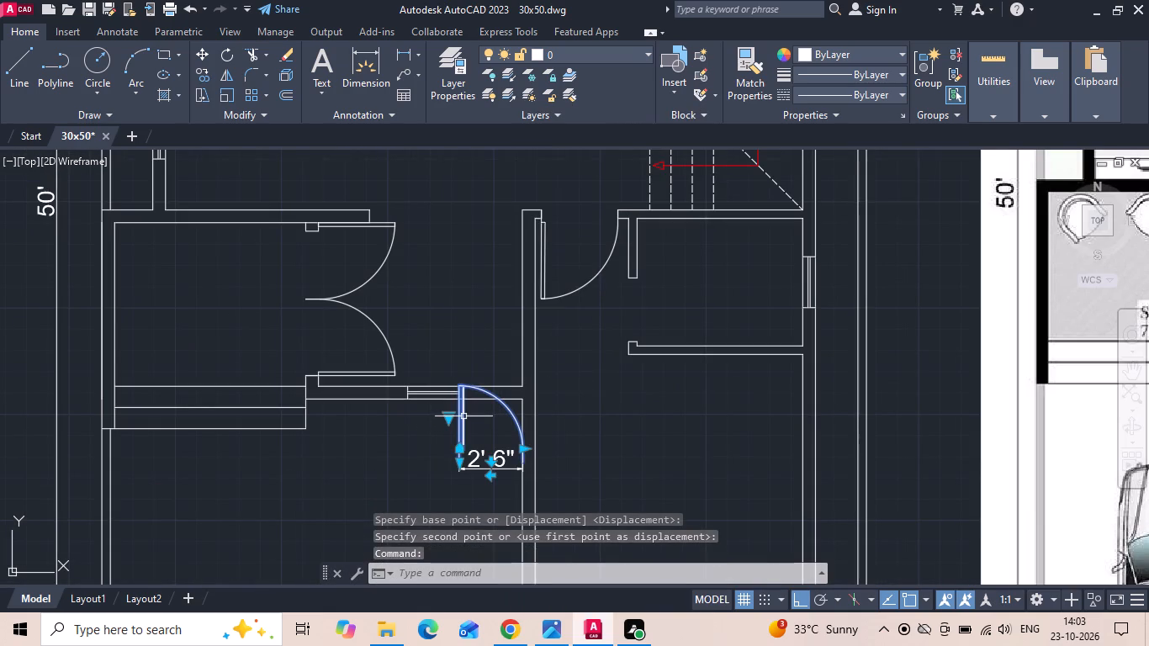
{"action": "right_click", "coordinate": [463, 417]}
{"action": "left_click", "coordinate": [502, 353]}
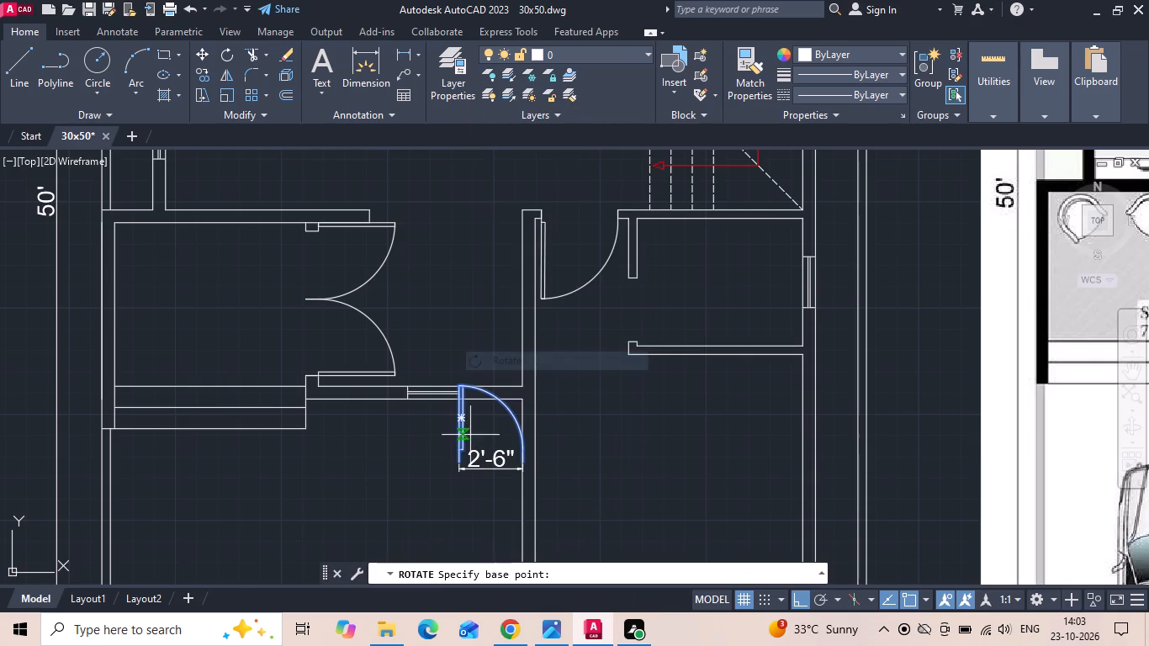
{"action": "middle_click_drag", "start_coordinate": [462, 434], "coordinate": [451, 394]}
{"action": "left_click_drag", "start_coordinate": [463, 416], "coordinate": [458, 439]}
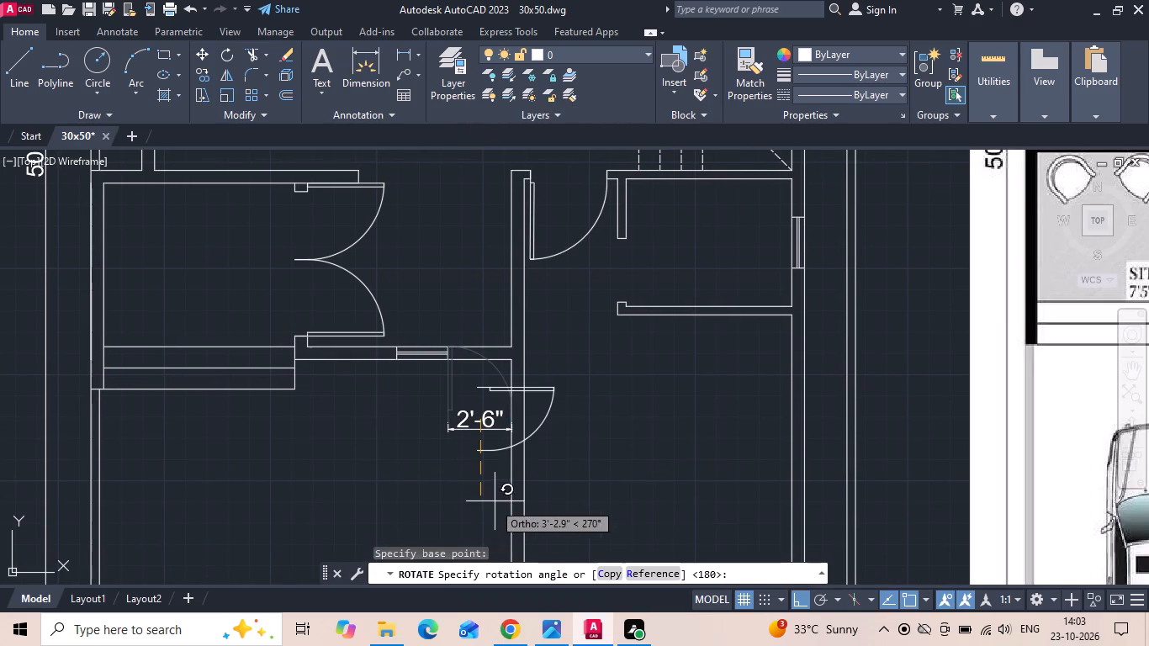
{"action": "left_click", "coordinate": [434, 503]}
{"action": "scroll", "coordinate": [484, 414], "scroll_direction": "up", "scroll_amount": 2}
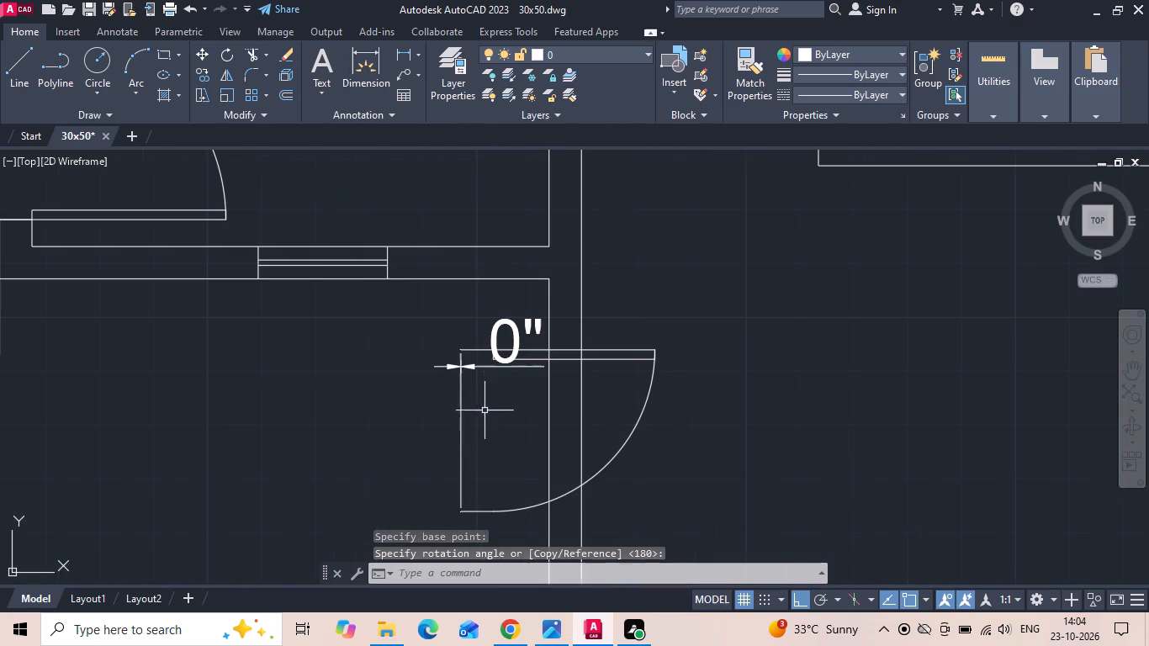
Delete the width dimension attached to the rotated small door.
{"action": "left_click_drag", "start_coordinate": [506, 315], "coordinate": [505, 323]}
{"action": "left_click", "coordinate": [502, 328]}
{"action": "key", "text": "Delete"}
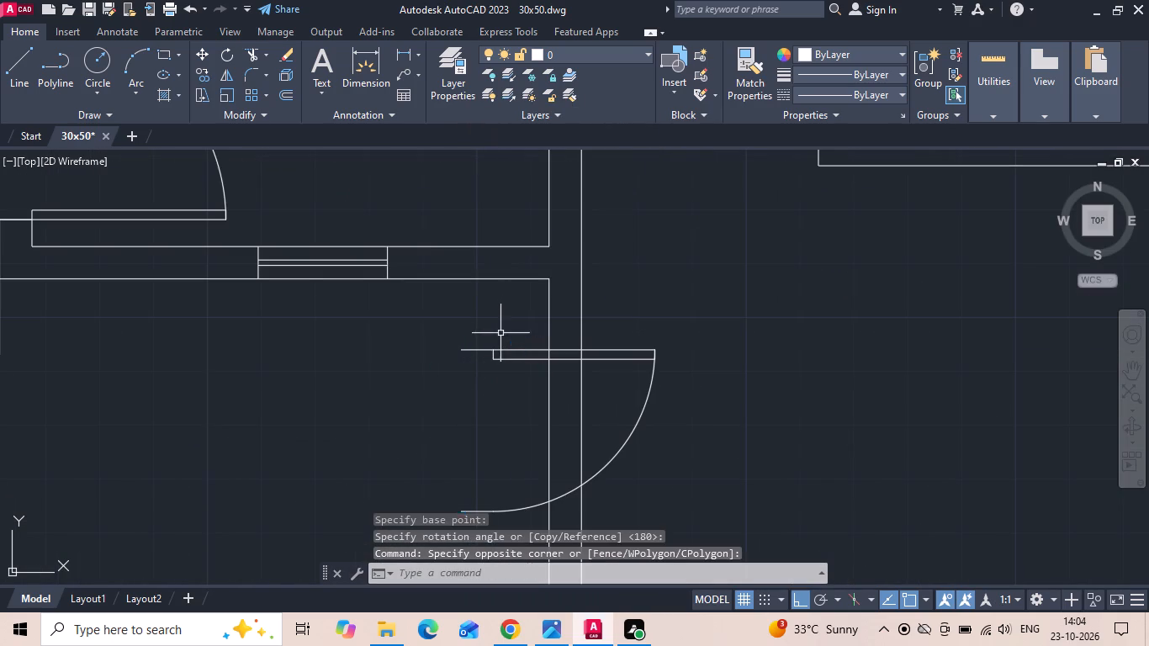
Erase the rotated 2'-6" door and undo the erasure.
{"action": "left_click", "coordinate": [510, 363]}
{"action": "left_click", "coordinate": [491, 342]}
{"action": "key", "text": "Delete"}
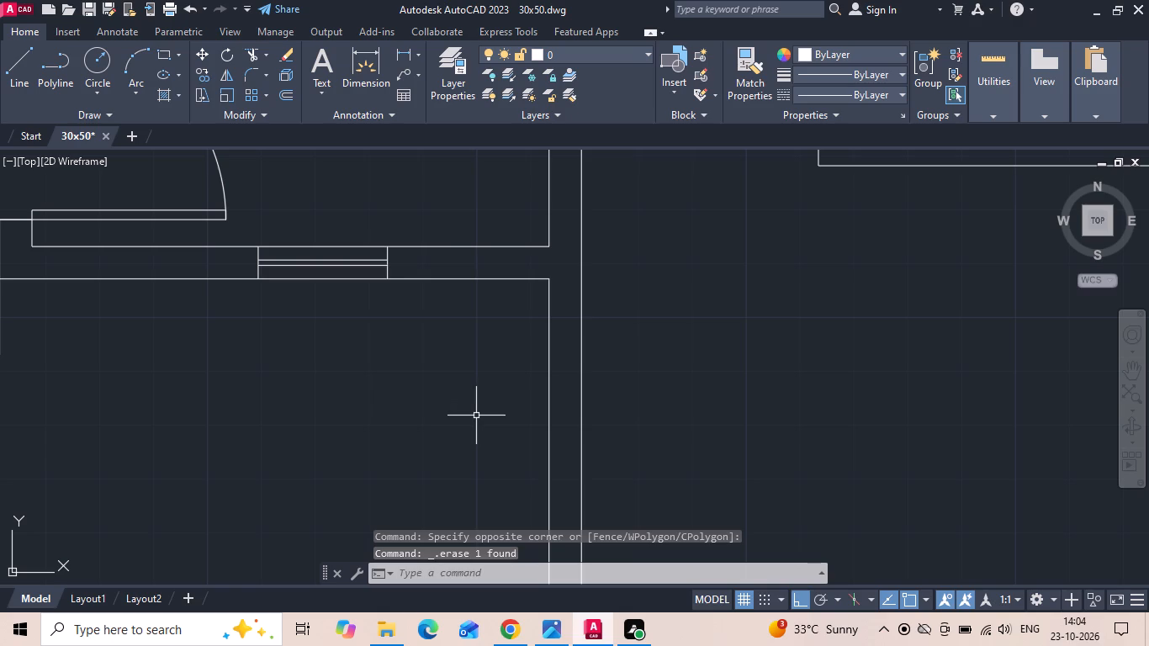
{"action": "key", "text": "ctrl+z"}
Mirror the 2'-6" door about a horizontal line, erasing the source, so its leaf lies below the swing arc.
{"action": "left_click_drag", "start_coordinate": [484, 443], "coordinate": [463, 405]}
{"action": "left_click", "coordinate": [437, 342]}
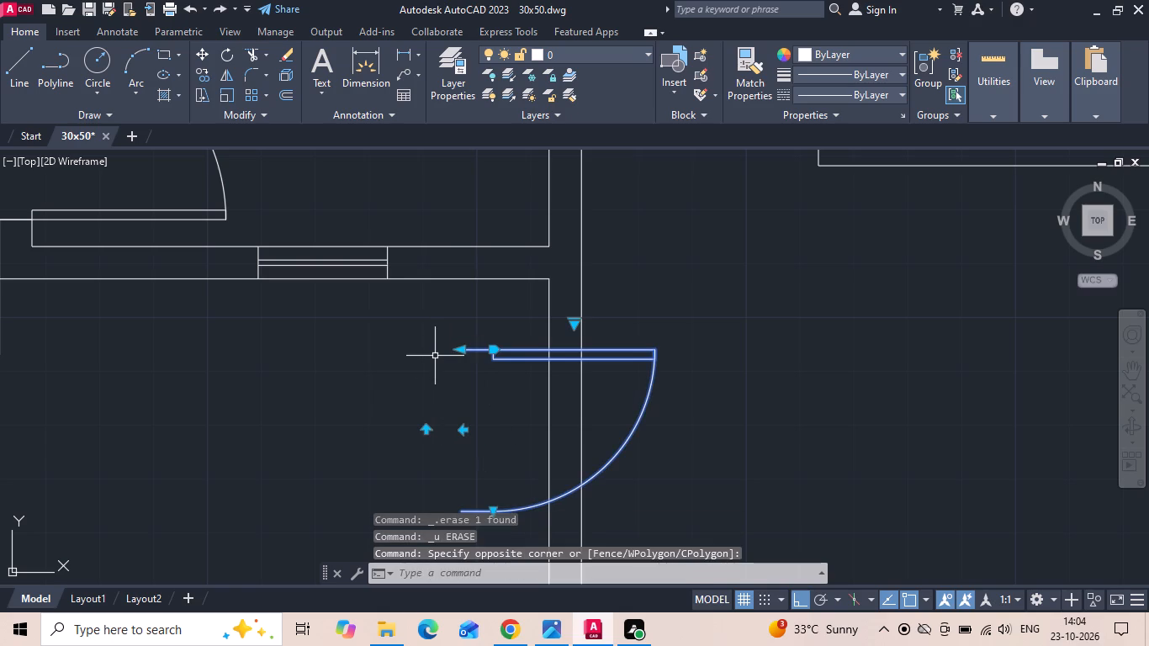
{"action": "type", "text": "mi"}
{"action": "key", "text": "space"}
{"action": "left_click", "coordinate": [518, 389]}
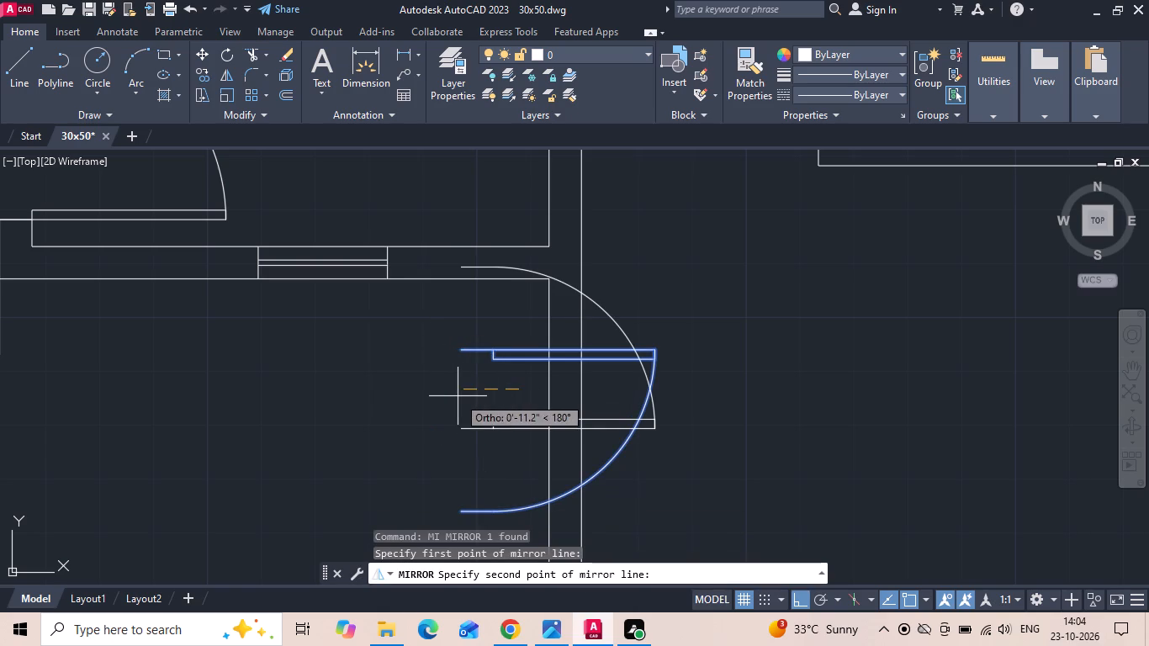
{"action": "left_click", "coordinate": [458, 396]}
{"action": "type", "text": "y"}
{"action": "key", "text": "space"}
Move the 2'-6" door from its hinge-side jamb end onto the lower wall stub corner at the toilet opening.
{"action": "scroll", "coordinate": [480, 380], "scroll_direction": "down", "scroll_amount": 1}
{"action": "left_click_drag", "start_coordinate": [479, 399], "coordinate": [470, 416]}
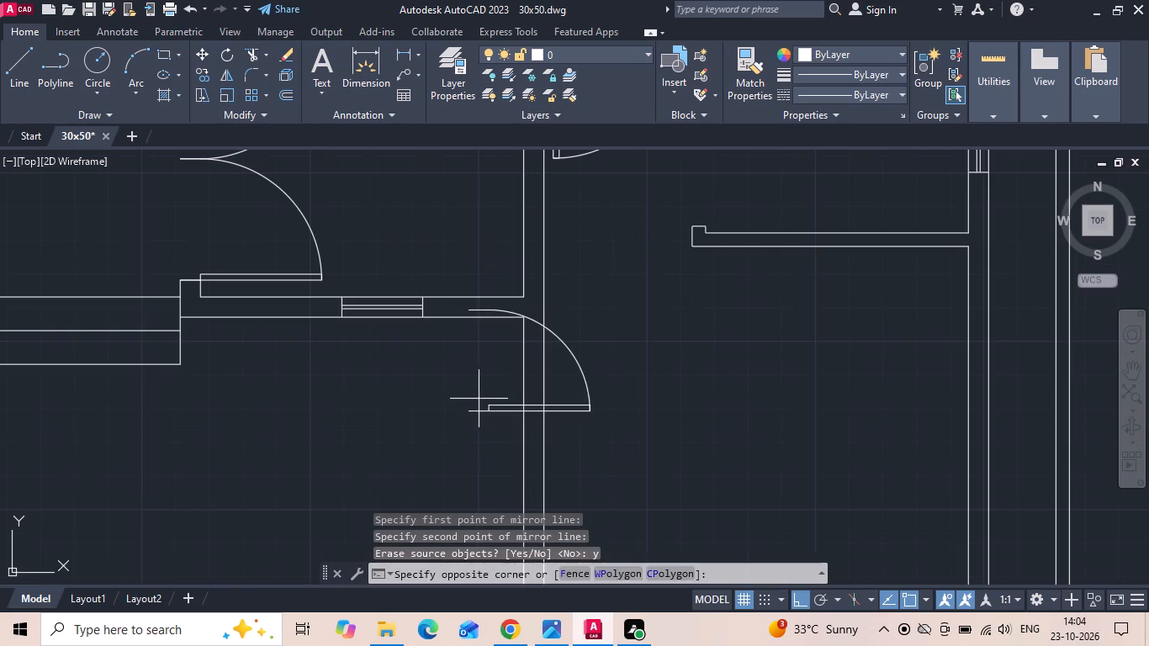
{"action": "left_click_drag", "start_coordinate": [470, 416], "coordinate": [458, 429]}
{"action": "left_click", "coordinate": [450, 433]}
{"action": "right_click", "coordinate": [447, 434]}
{"action": "left_click", "coordinate": [476, 299]}
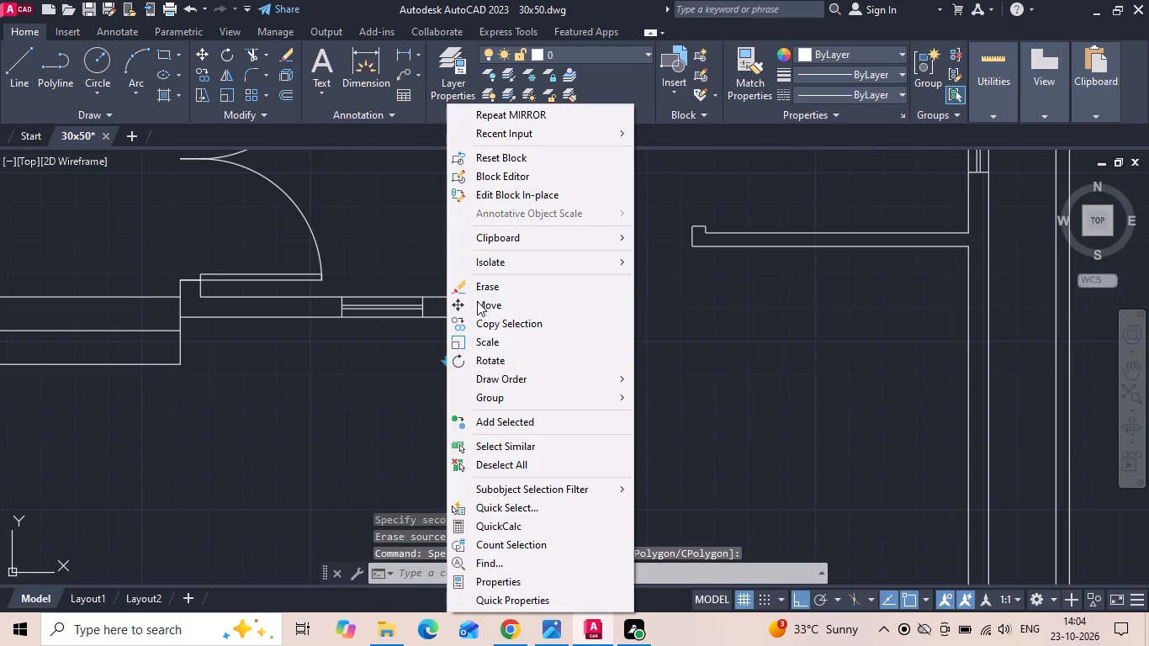
{"action": "scroll", "coordinate": [484, 384], "scroll_direction": "up", "scroll_amount": 1}
{"action": "left_click", "coordinate": [457, 427]}
{"action": "scroll", "coordinate": [457, 430], "scroll_direction": "down", "scroll_amount": 1}
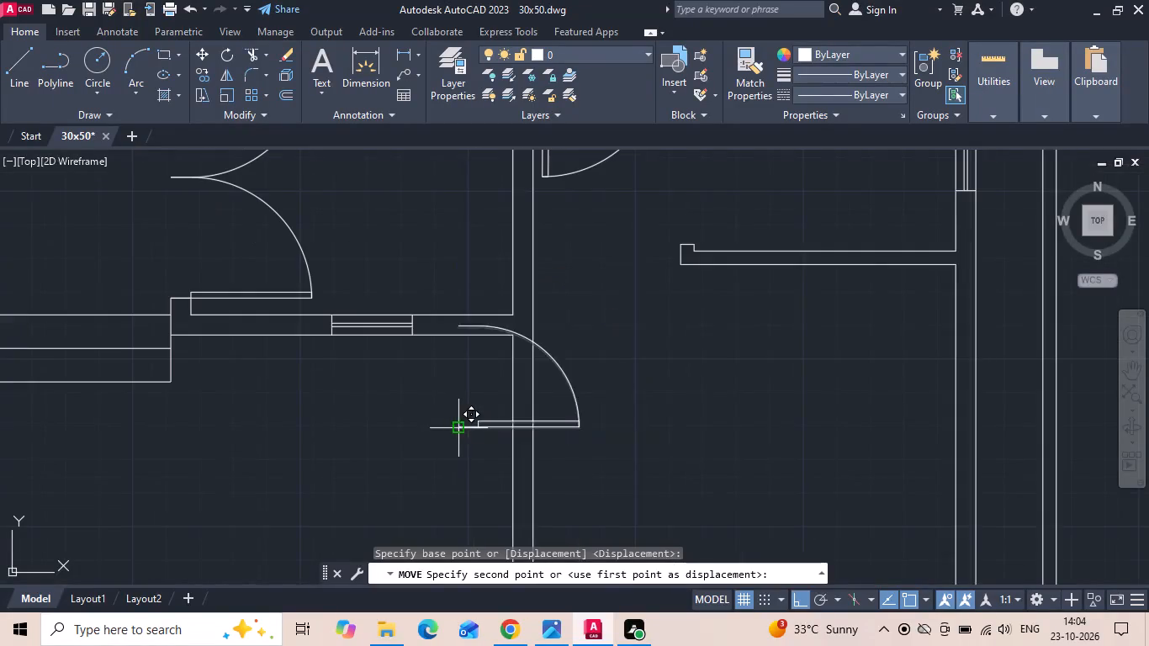
{"action": "scroll", "coordinate": [675, 221], "scroll_direction": "up", "scroll_amount": 2}
{"action": "left_click", "coordinate": [667, 282]}
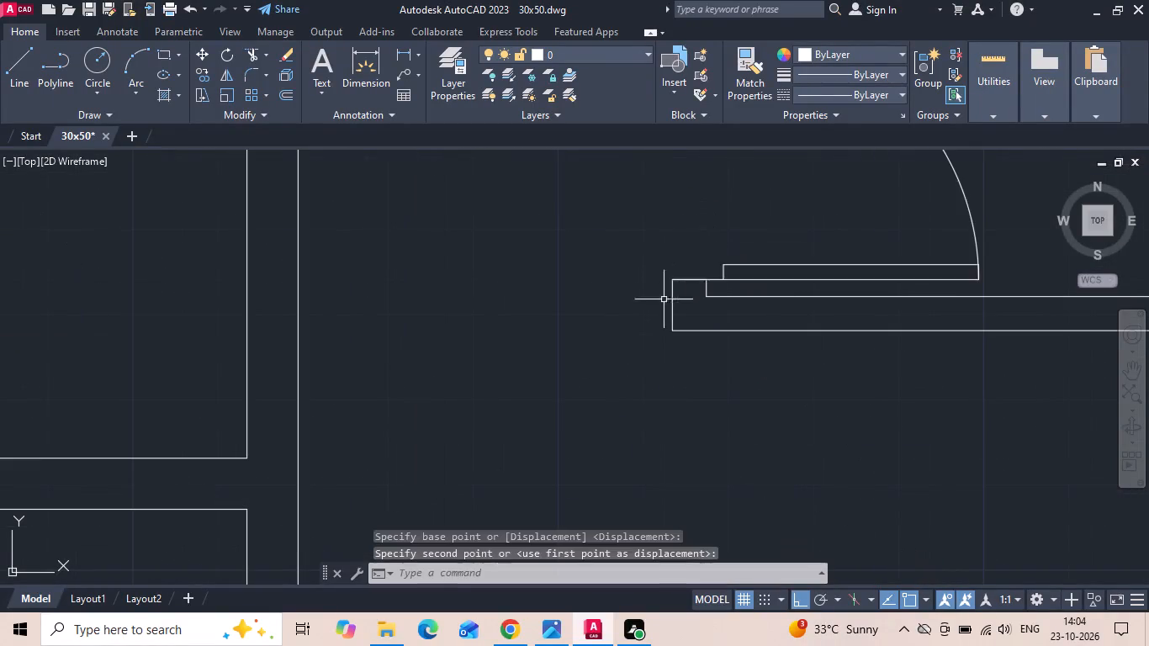
Copy the 3' door at the bedroom passage about 18'-1" straight up into the kitchen area.
{"action": "scroll", "coordinate": [599, 411], "scroll_direction": "down", "scroll_amount": 5}
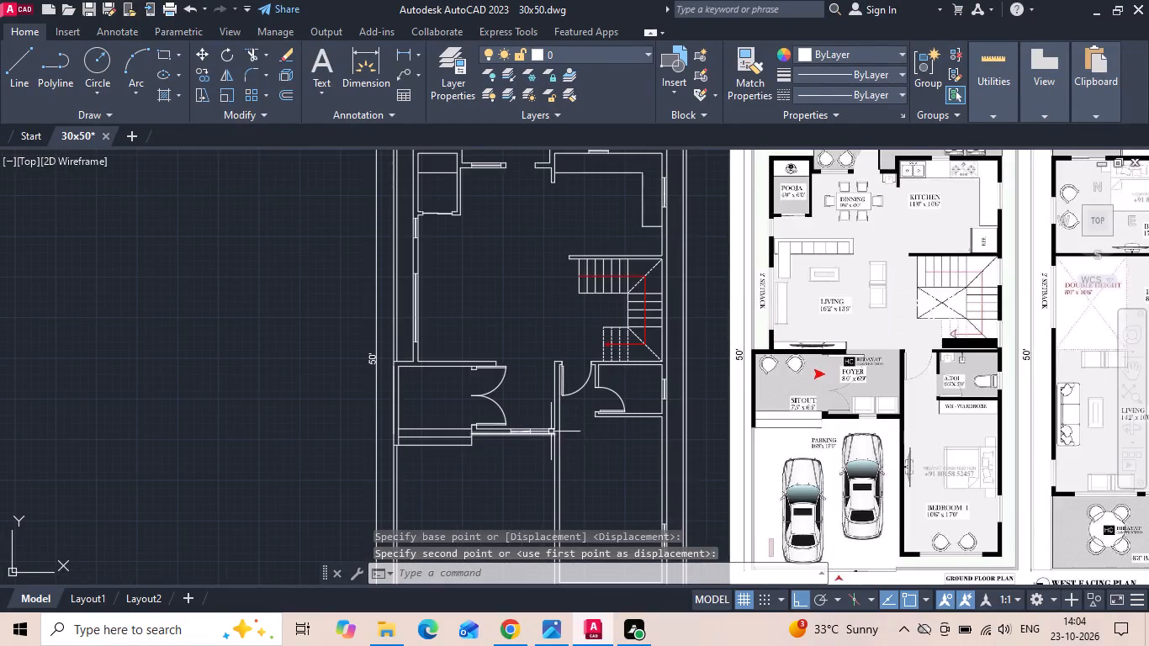
{"action": "left_click", "coordinate": [580, 390]}
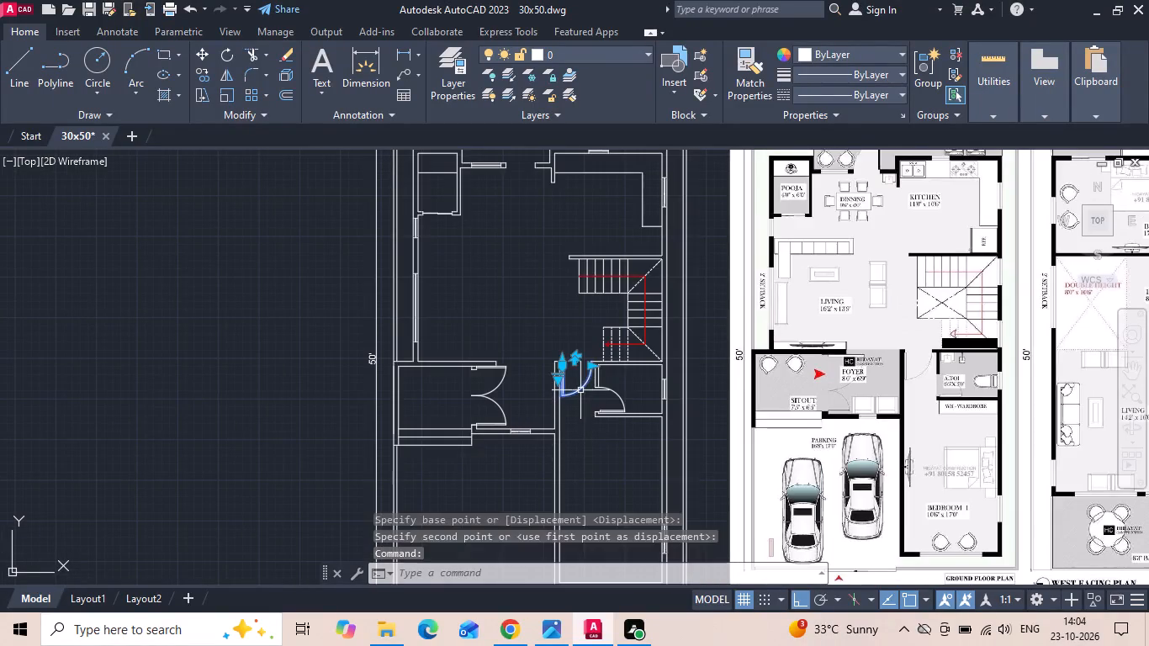
{"action": "right_click", "coordinate": [580, 390]}
{"action": "left_click", "coordinate": [622, 331]}
{"action": "left_click_drag", "start_coordinate": [590, 402], "coordinate": [577, 368]}
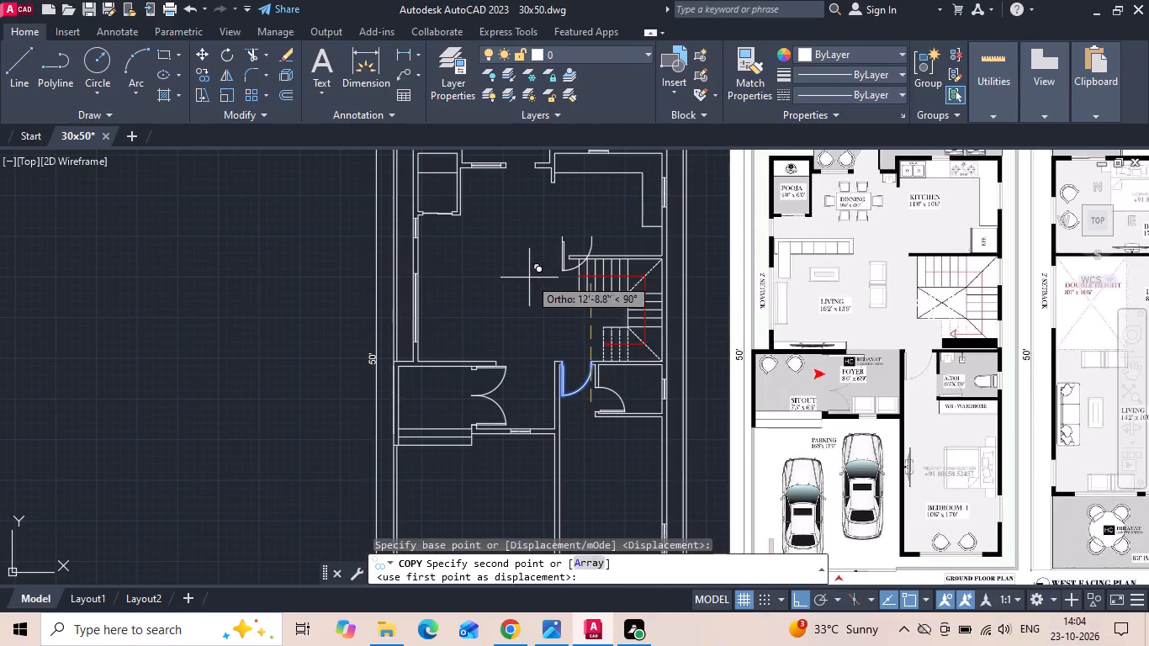
{"action": "middle_click_drag", "start_coordinate": [513, 394], "coordinate": [523, 484]}
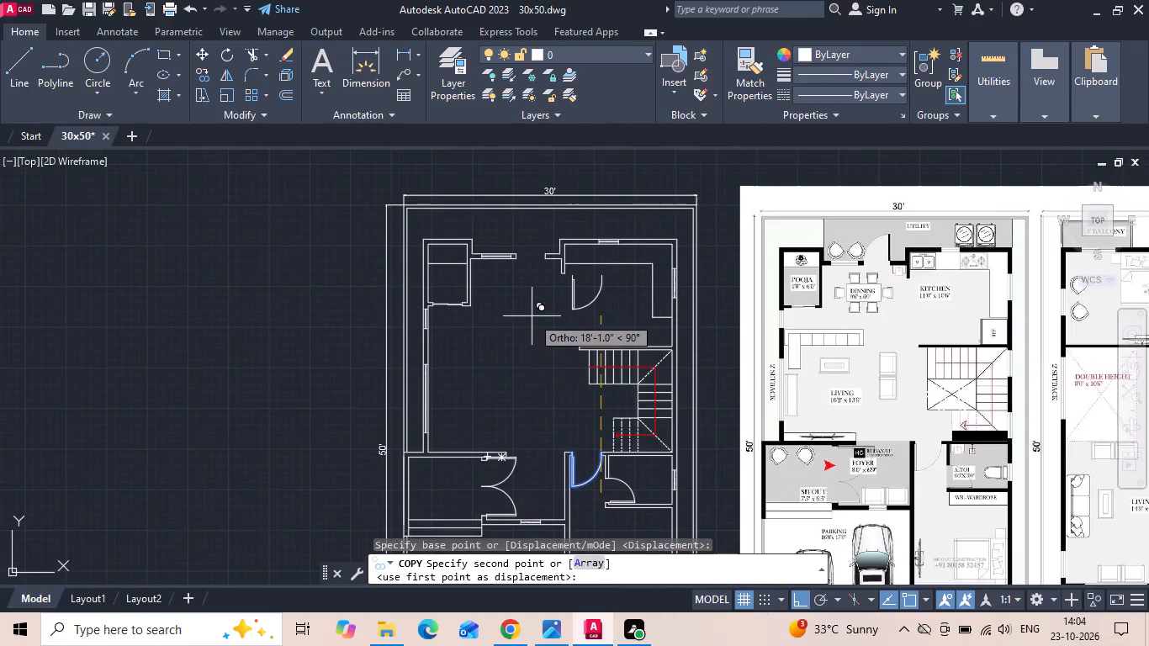
{"action": "left_click", "coordinate": [531, 316]}
{"action": "key", "text": "Escape"}
Rotate the new 3' door copy in the kitchen area by 180°.
{"action": "scroll", "coordinate": [636, 276], "scroll_direction": "up", "scroll_amount": 3}
{"action": "left_click_drag", "start_coordinate": [537, 316], "coordinate": [459, 345]}
{"action": "left_click", "coordinate": [432, 350]}
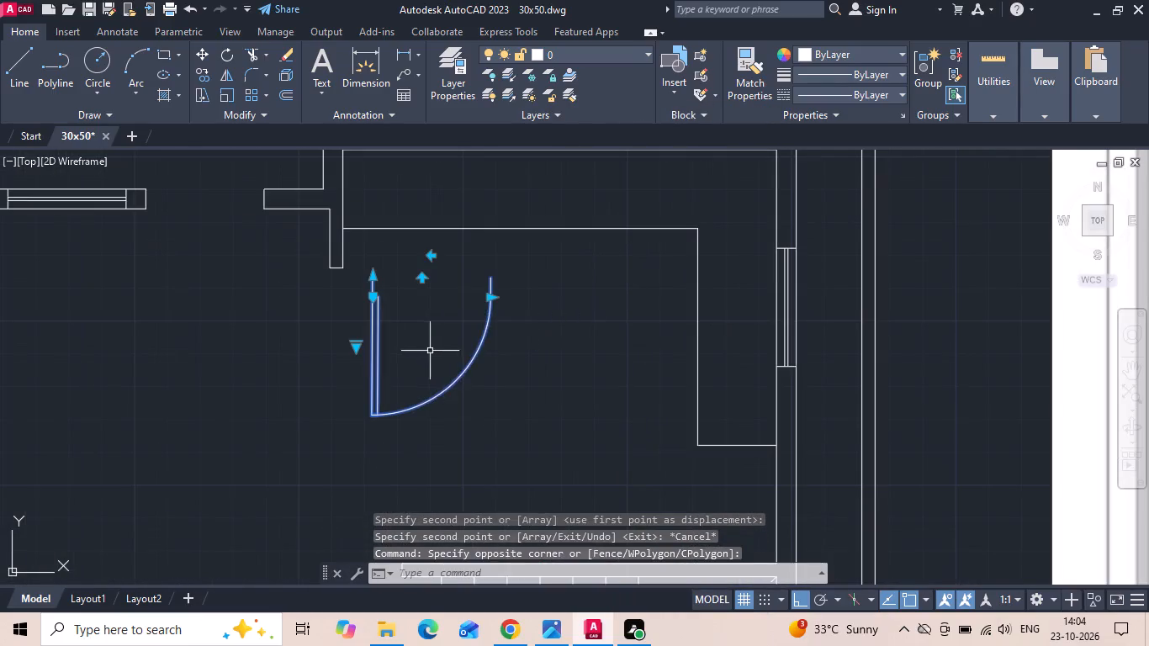
{"action": "right_click", "coordinate": [430, 351]}
{"action": "left_click", "coordinate": [496, 352]}
{"action": "left_click_drag", "start_coordinate": [474, 378], "coordinate": [469, 395]}
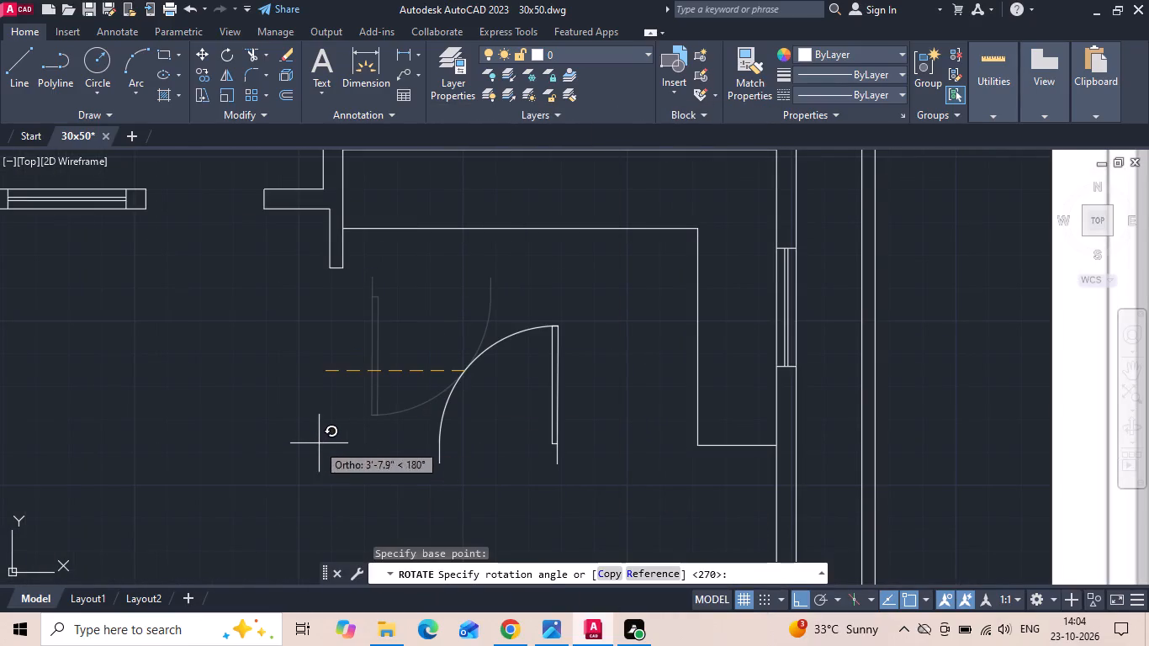
{"action": "left_click", "coordinate": [188, 458]}
Move the rotated 3' door from its latch-side jamb end onto the wall corner beside the dining window at the utility opening.
{"action": "left_click", "coordinate": [442, 419]}
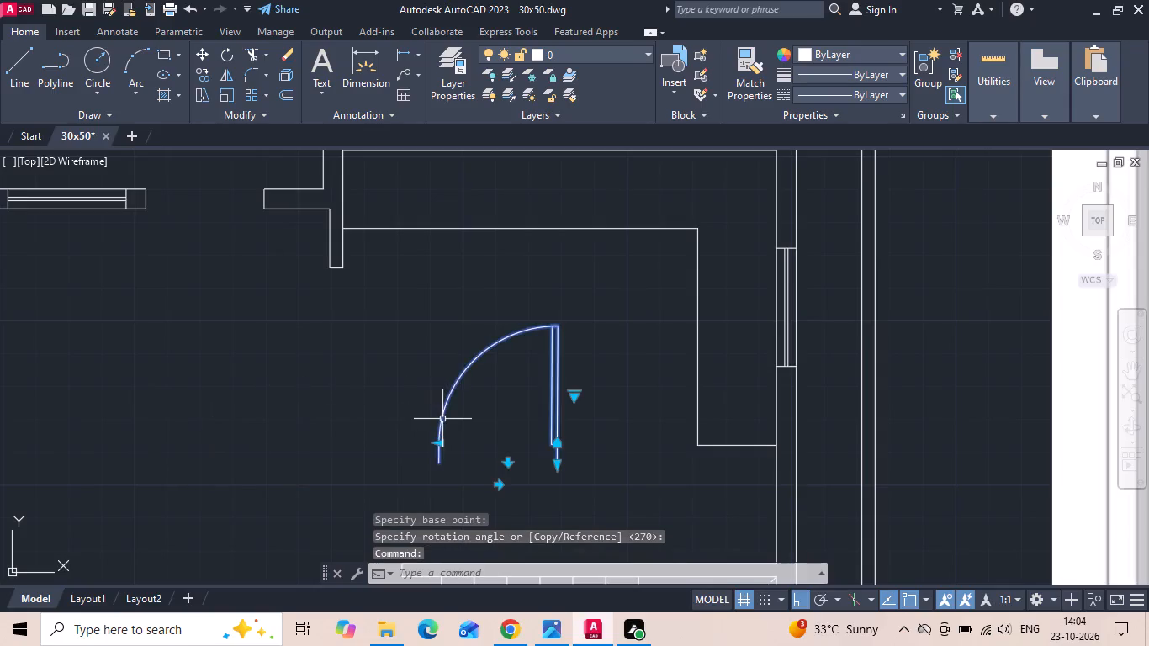
{"action": "right_click", "coordinate": [441, 419]}
{"action": "left_click", "coordinate": [469, 307]}
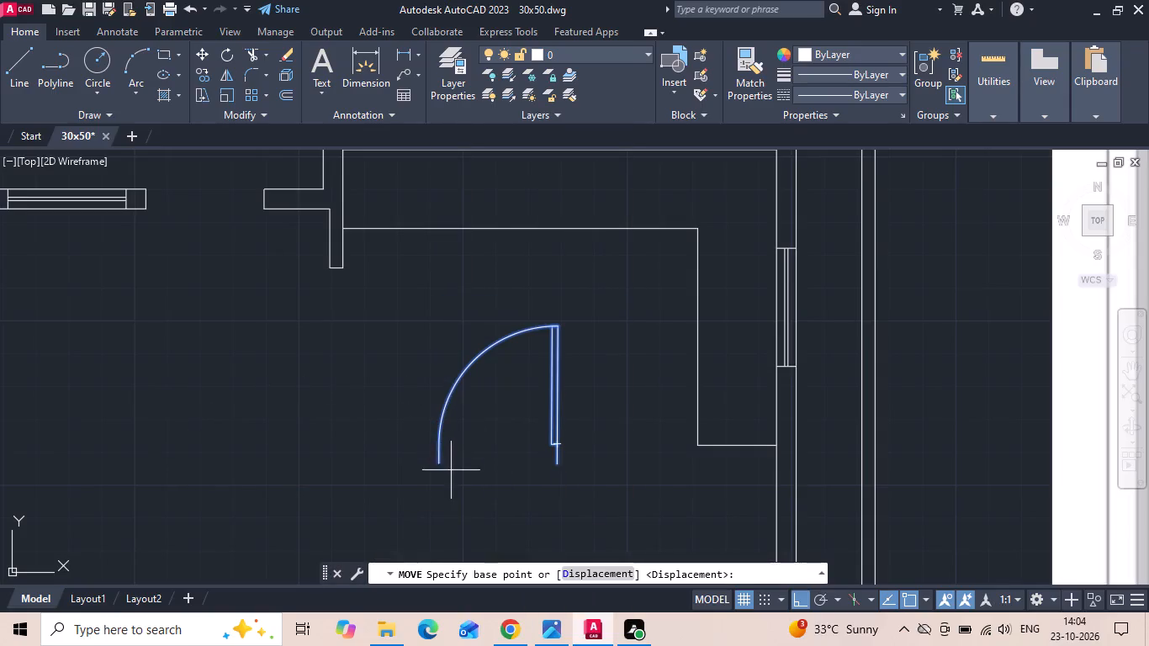
{"action": "scroll", "coordinate": [436, 470], "scroll_direction": "up", "scroll_amount": 3}
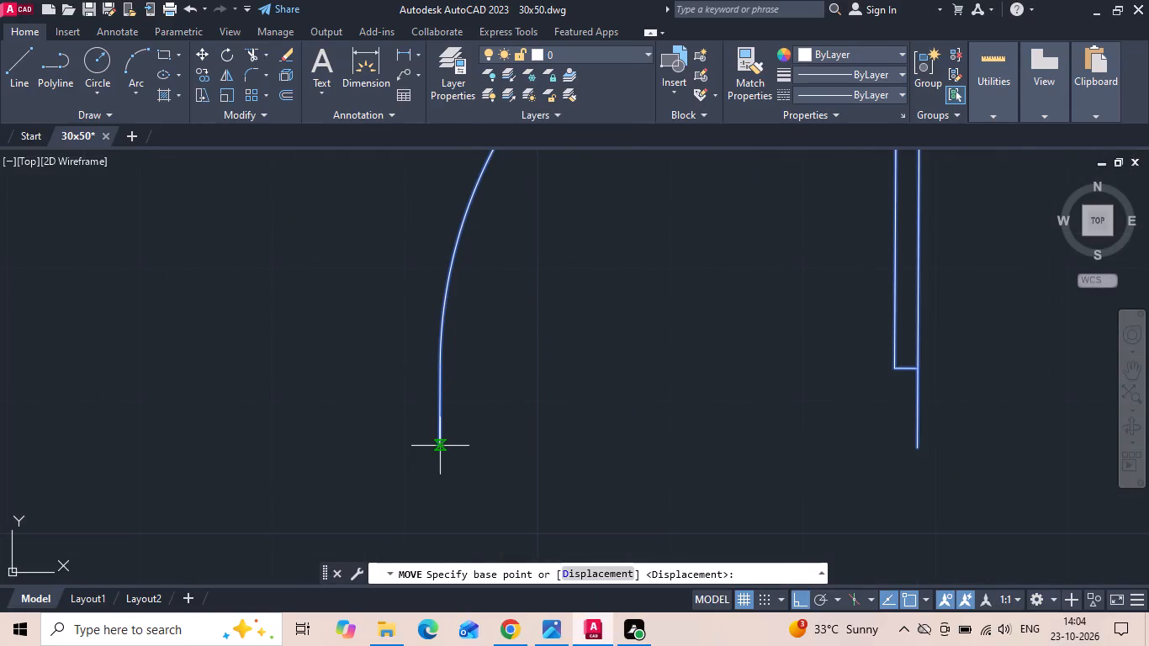
{"action": "left_click", "coordinate": [442, 446]}
{"action": "scroll", "coordinate": [532, 396], "scroll_direction": "down", "scroll_amount": 3}
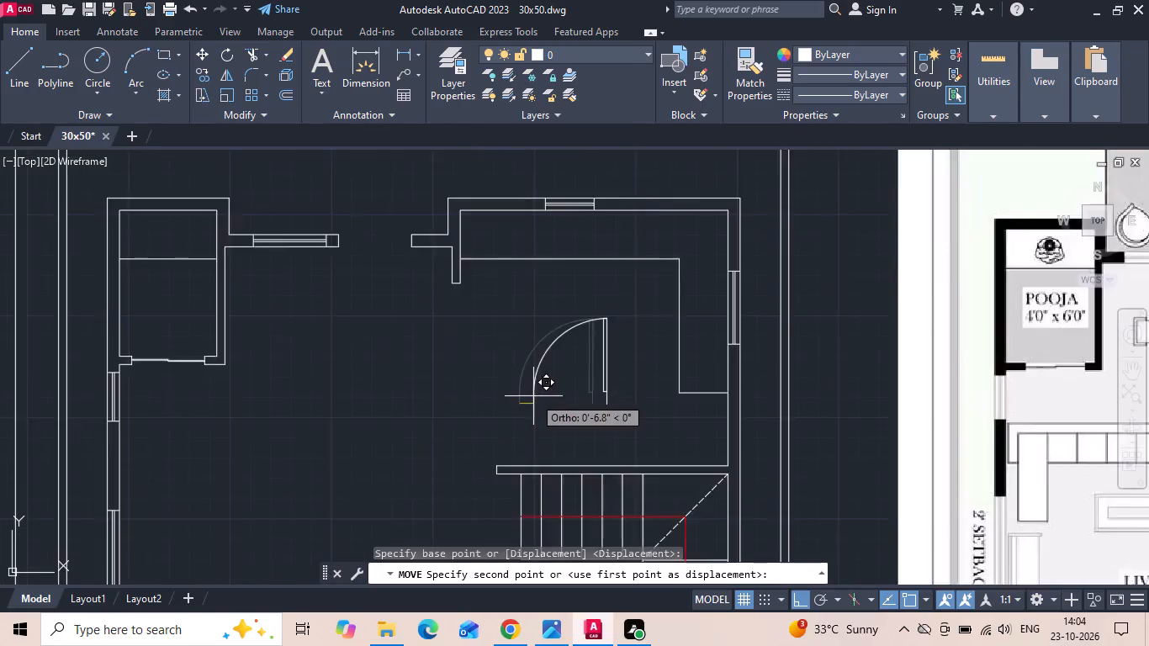
{"action": "scroll", "coordinate": [533, 396], "scroll_direction": "down", "scroll_amount": 2}
{"action": "scroll", "coordinate": [400, 299], "scroll_direction": "up", "scroll_amount": 3}
{"action": "left_click", "coordinate": [452, 329]}
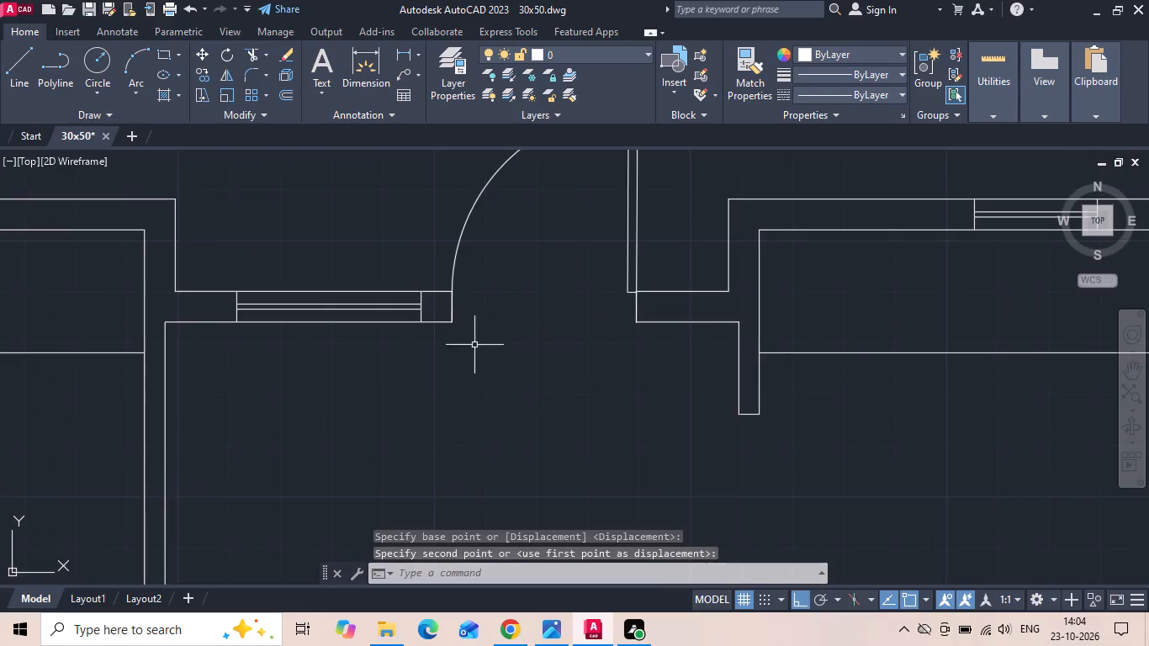
{"action": "scroll", "coordinate": [474, 352], "scroll_direction": "down", "scroll_amount": 3}
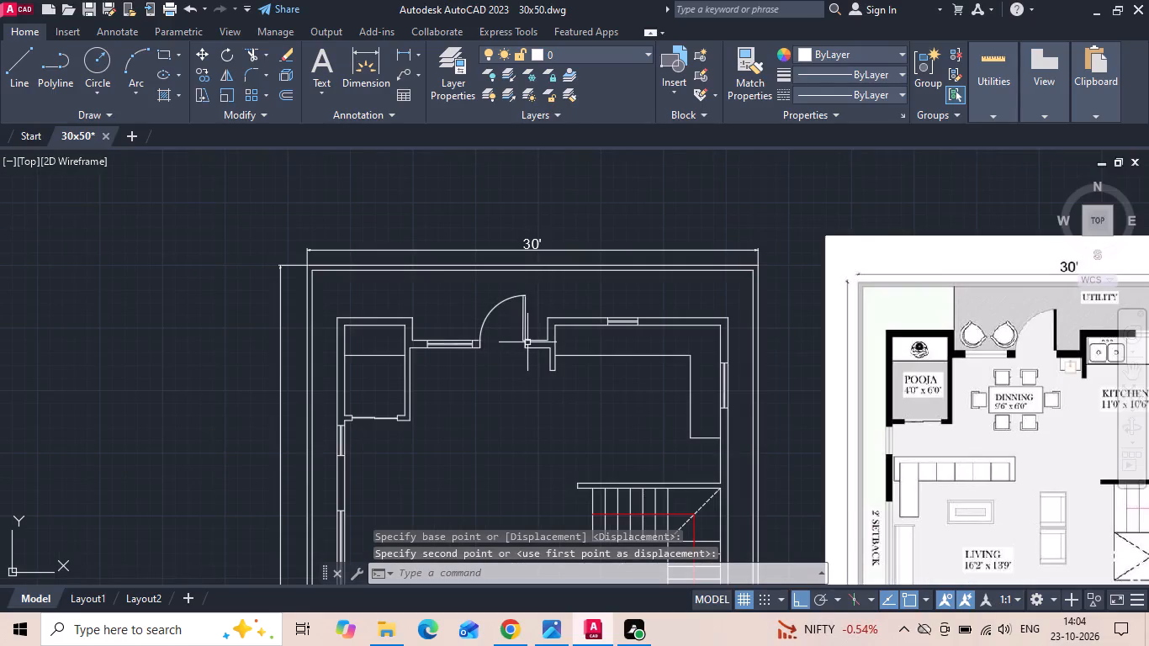
Measure the length of the upper stair window opening on the first-floor reference plan.
{"action": "scroll", "coordinate": [488, 307], "scroll_direction": "down", "scroll_amount": 3}
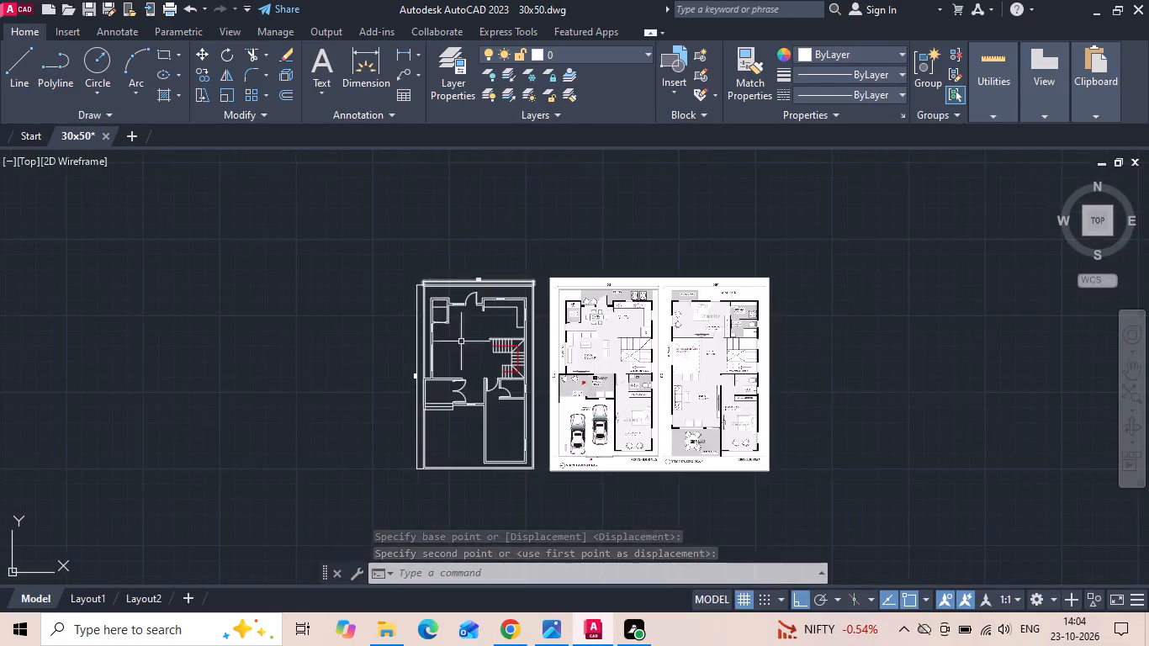
{"action": "scroll", "coordinate": [503, 368], "scroll_direction": "up", "scroll_amount": 1}
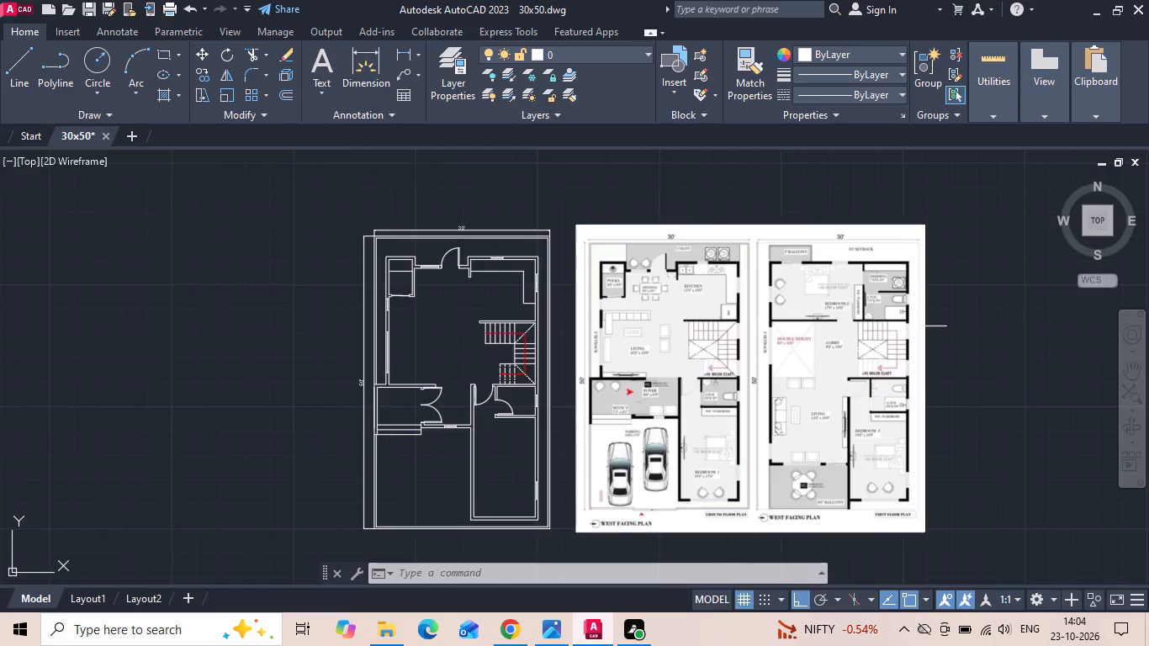
{"action": "scroll", "coordinate": [900, 322], "scroll_direction": "up", "scroll_amount": 3}
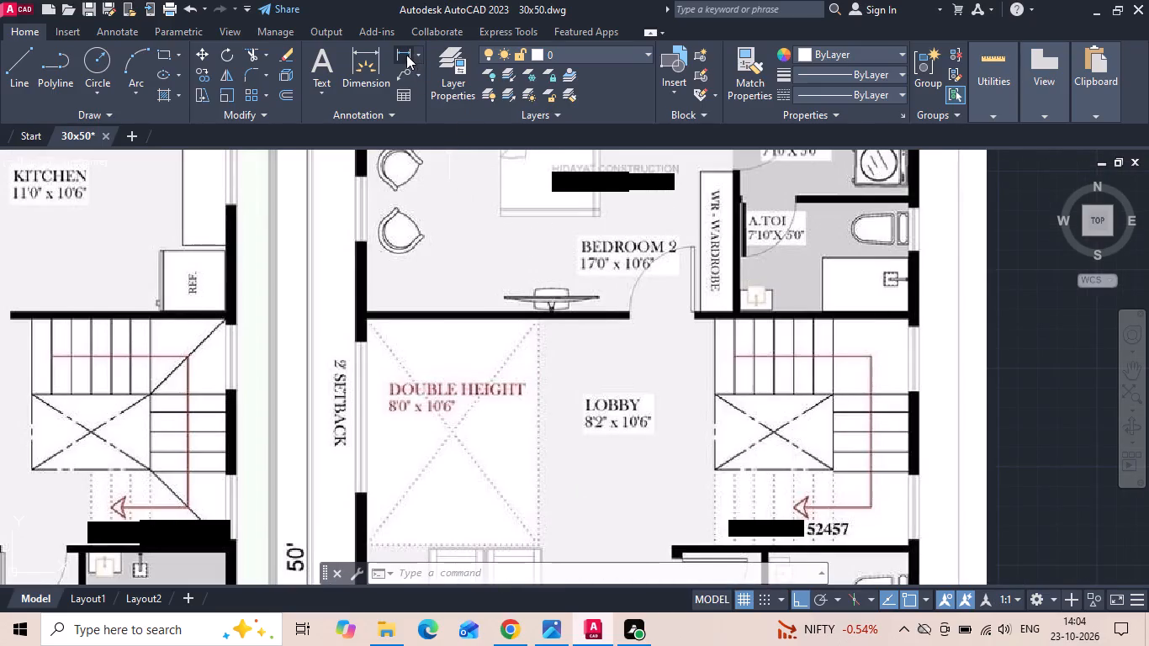
{"action": "left_click", "coordinate": [405, 54]}
{"action": "middle_click_drag", "start_coordinate": [761, 205], "coordinate": [496, 198]}
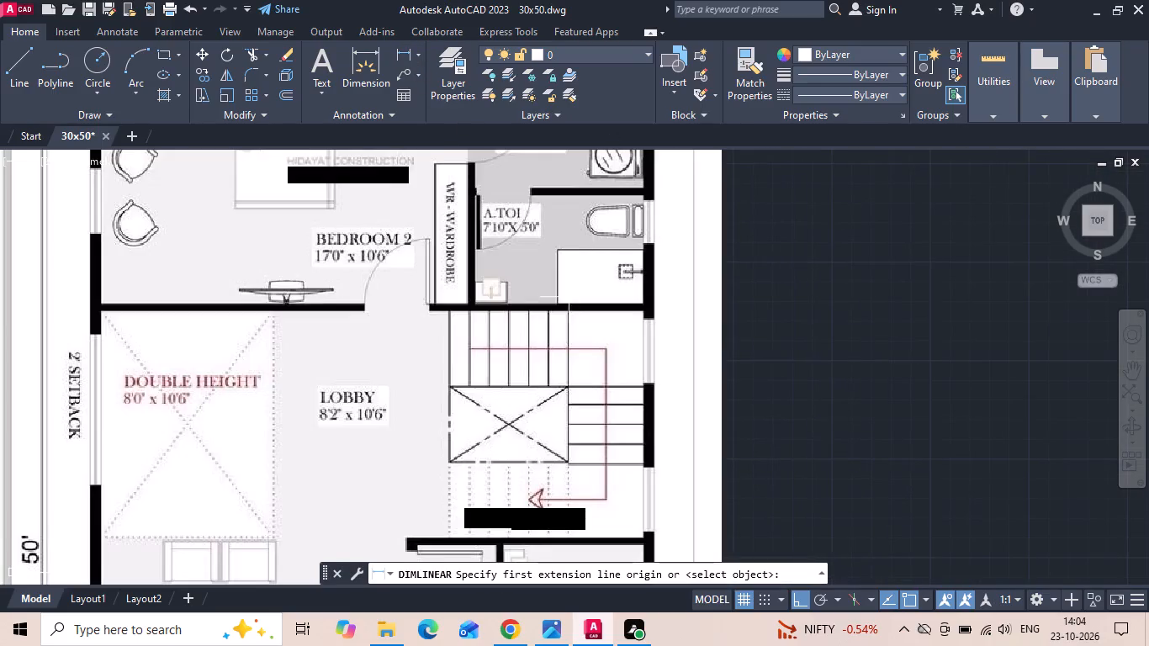
{"action": "scroll", "coordinate": [639, 327], "scroll_direction": "up", "scroll_amount": 2}
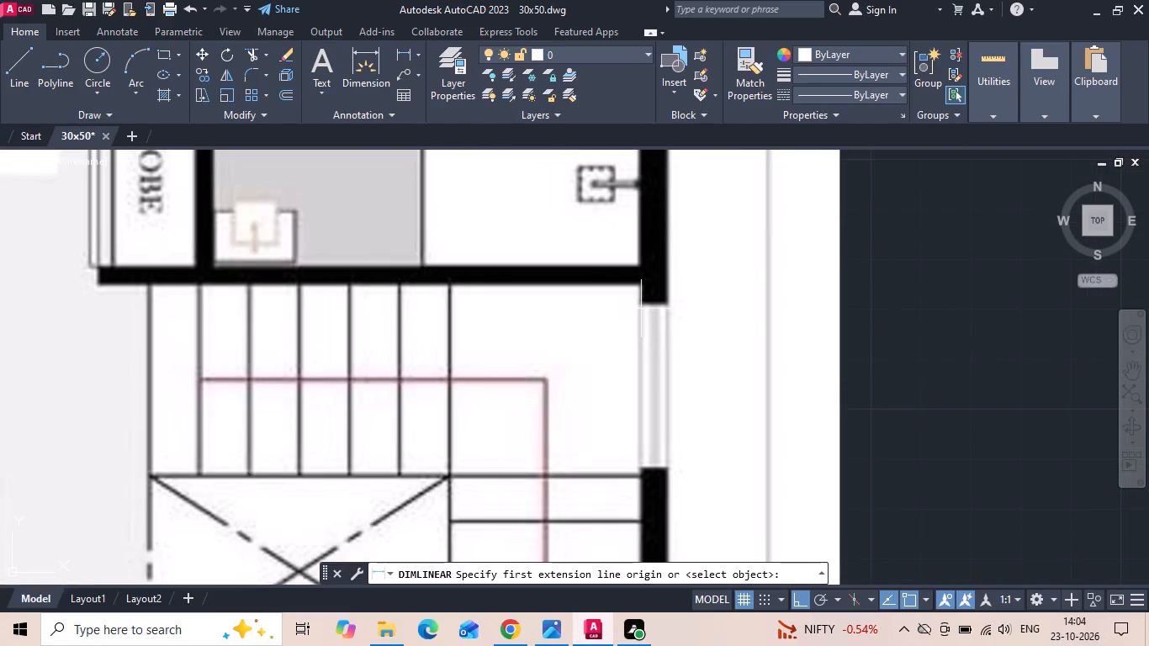
{"action": "left_click", "coordinate": [641, 306]}
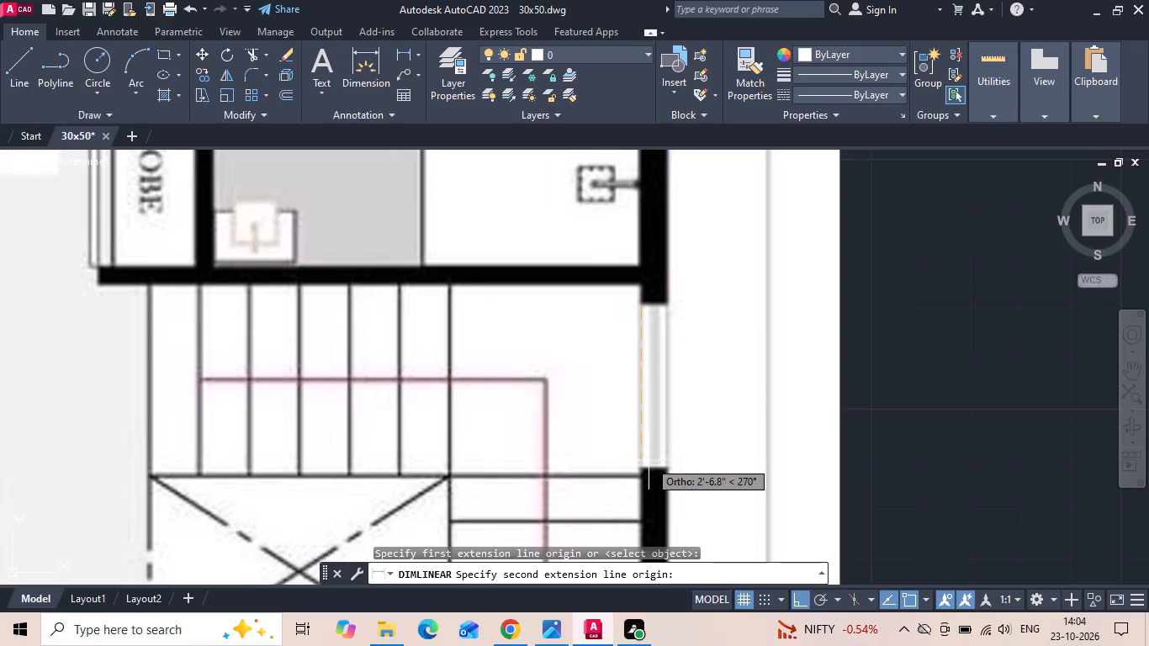
{"action": "key", "text": "Escape"}
{"action": "scroll", "coordinate": [702, 353], "scroll_direction": "down", "scroll_amount": 3}
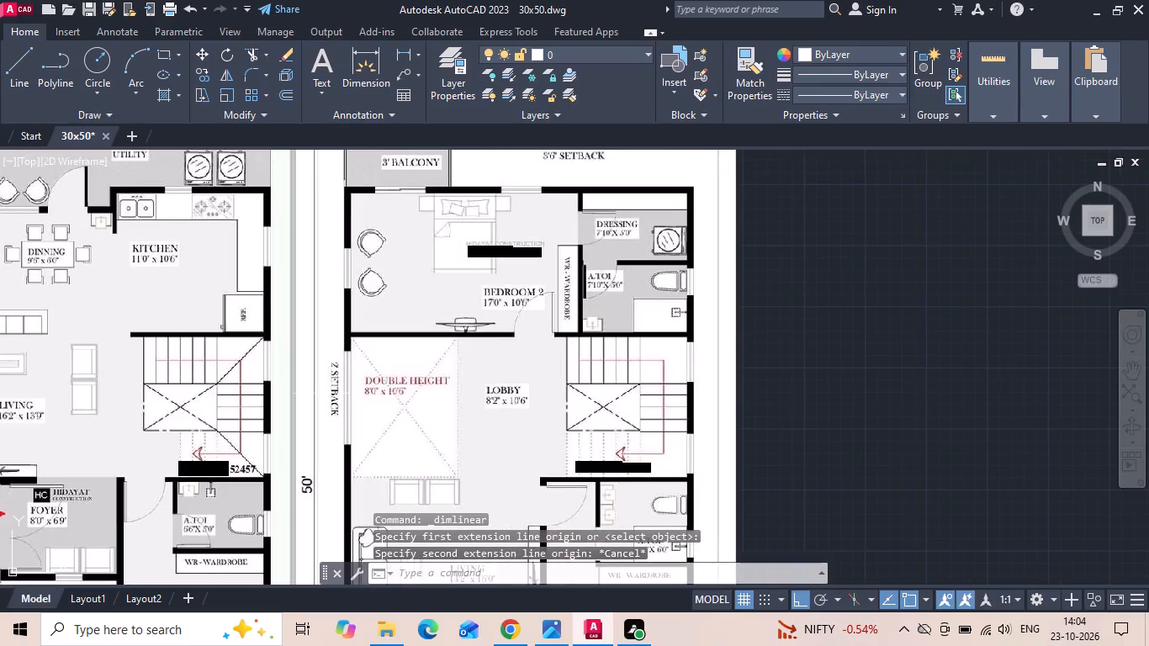
Copy the wall line along the top of the staircase straight down at distances of 3" and 3'3".
{"action": "middle_click_drag", "start_coordinate": [157, 379], "coordinate": [662, 330]}
{"action": "scroll", "coordinate": [659, 334], "scroll_direction": "down", "scroll_amount": 1}
{"action": "scroll", "coordinate": [402, 331], "scroll_direction": "up", "scroll_amount": 2}
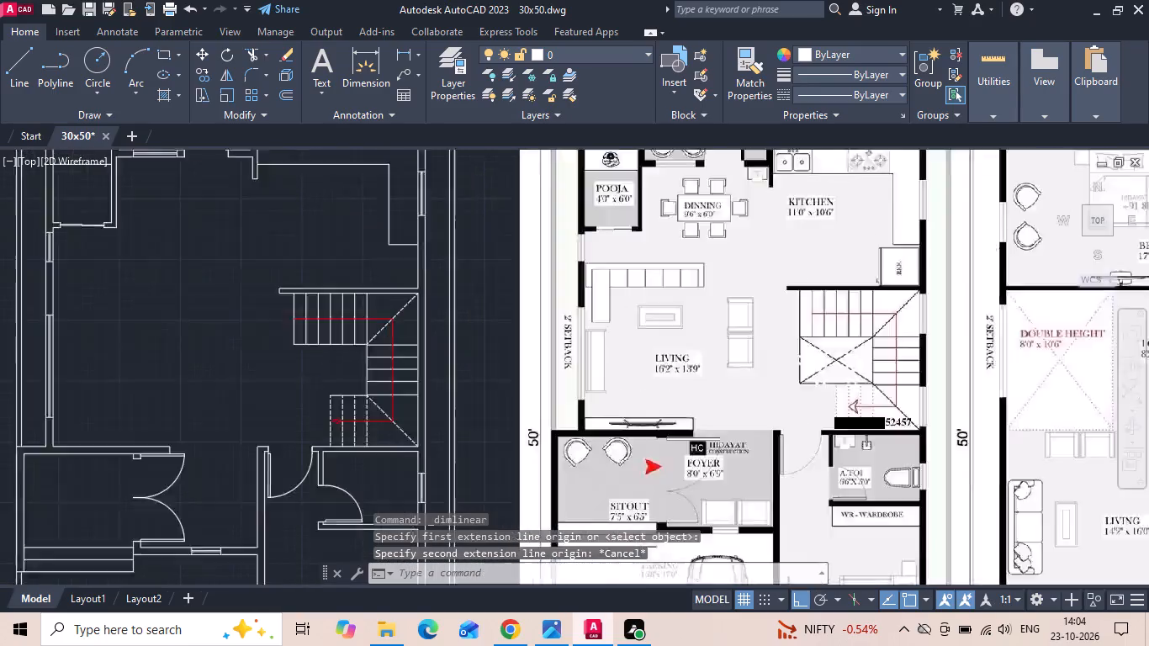
{"action": "scroll", "coordinate": [405, 331], "scroll_direction": "up", "scroll_amount": 2}
{"action": "middle_click_drag", "start_coordinate": [453, 258], "coordinate": [532, 287]}
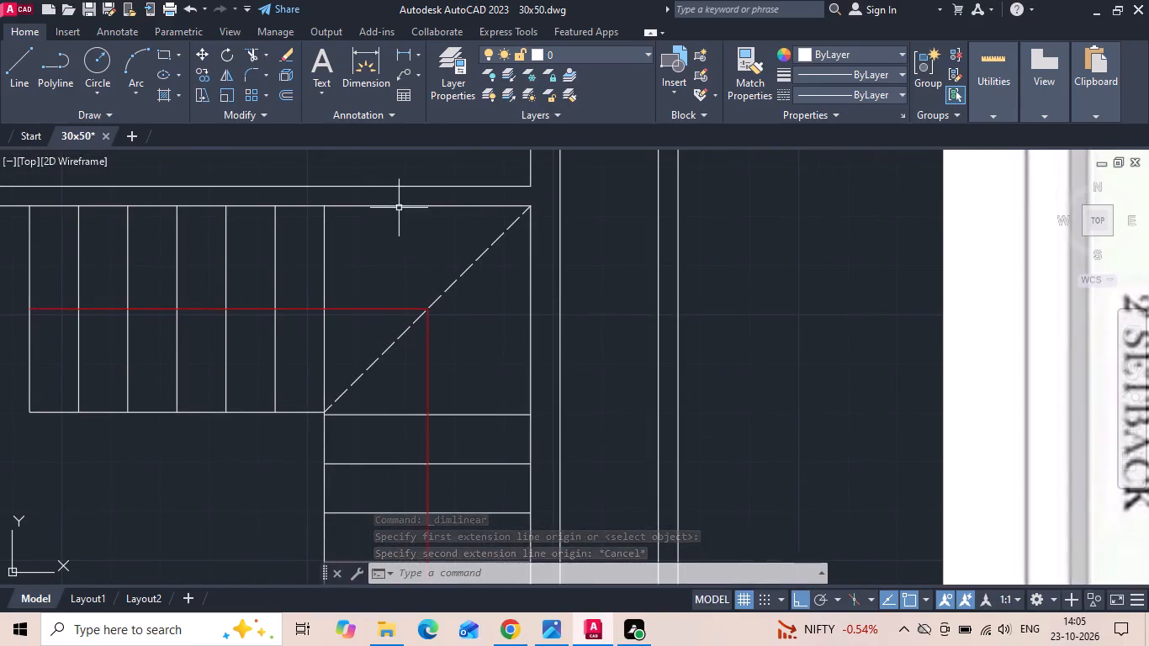
{"action": "left_click", "coordinate": [399, 208]}
{"action": "right_click", "coordinate": [400, 225]}
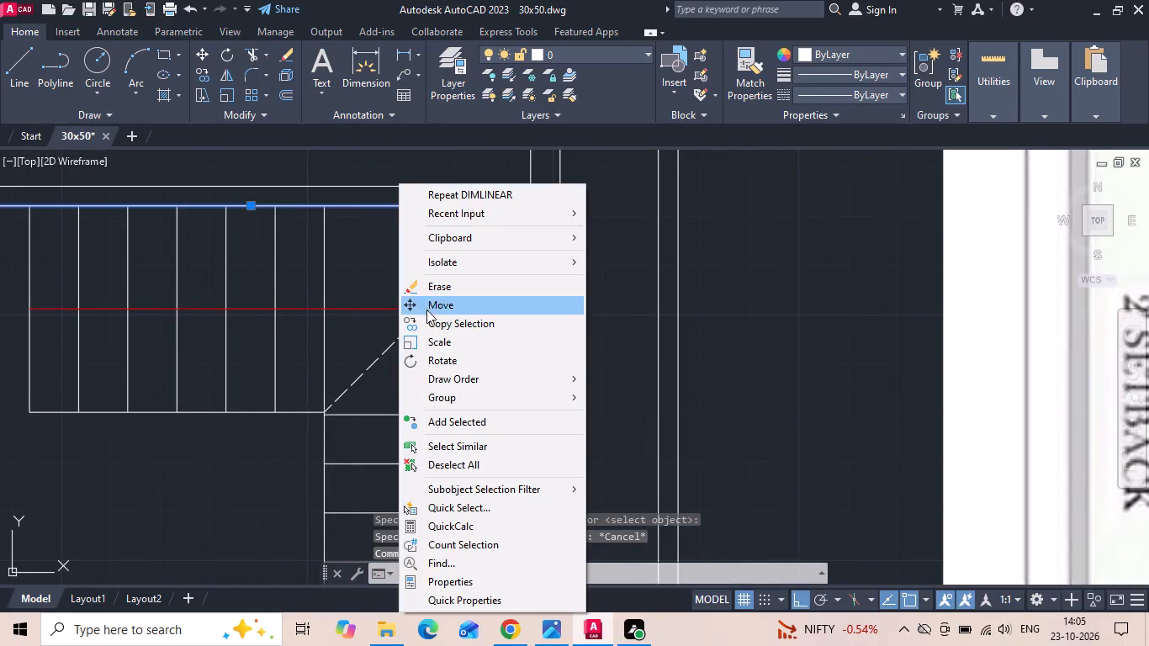
{"action": "left_click", "coordinate": [432, 320]}
{"action": "left_click_drag", "start_coordinate": [472, 328], "coordinate": [475, 361]}
{"action": "key", "text": "3"}
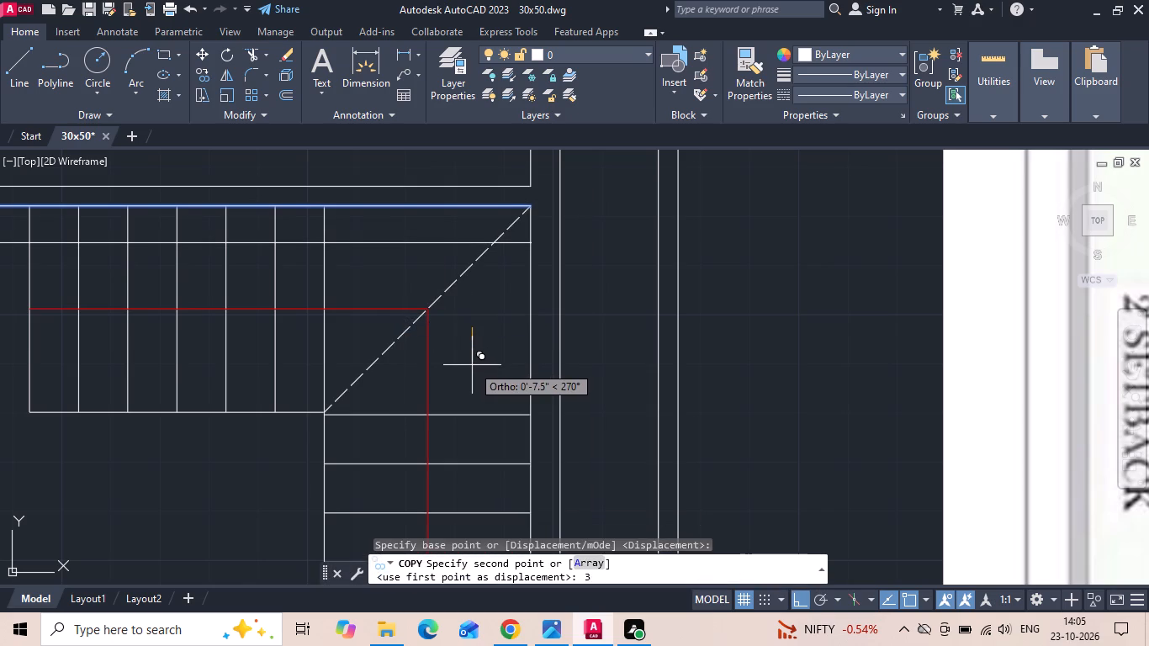
{"action": "key", "text": "space"}
{"action": "key", "text": "3"}
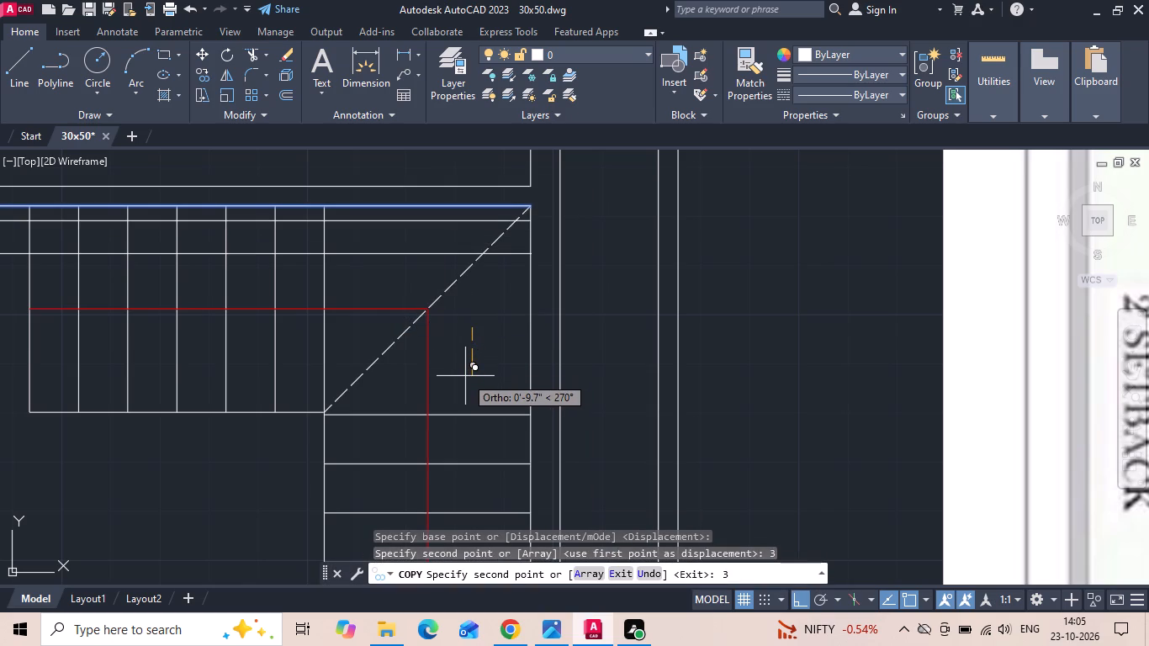
{"action": "key", "text": "apostrophe"}
{"action": "key", "text": "3"}
{"action": "key", "text": "space"}
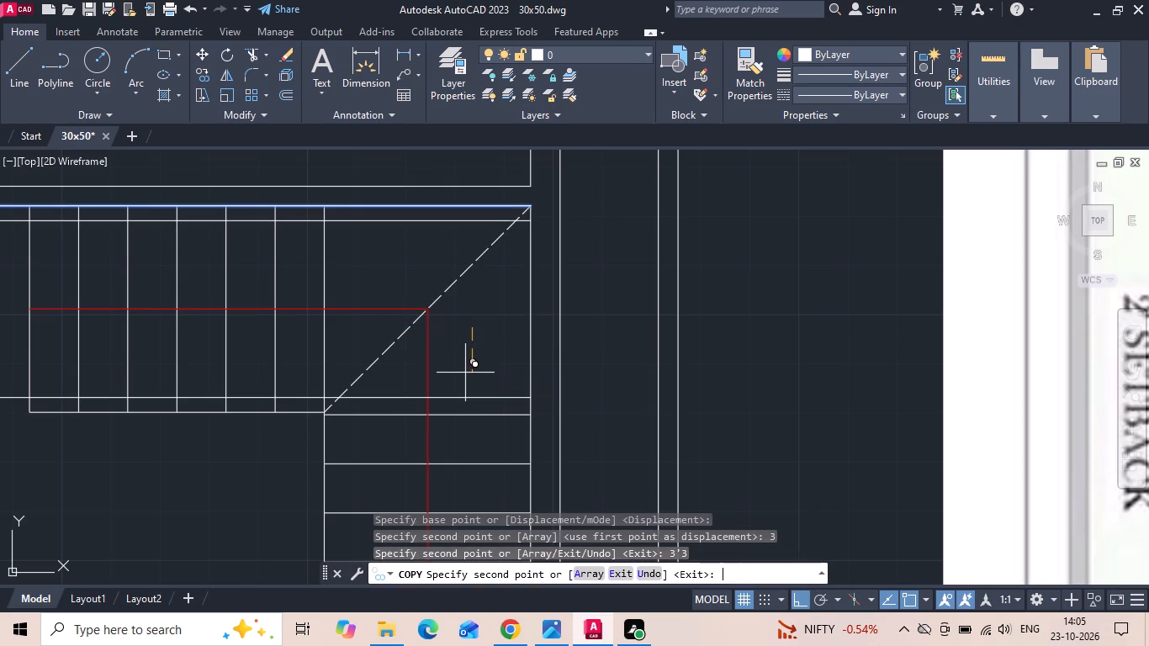
{"action": "key", "text": "Escape"}
Extend both copied lines across the exterior wall beside the stairs to its outer face.
{"action": "type", "text": "ex"}
{"action": "key", "text": "space"}
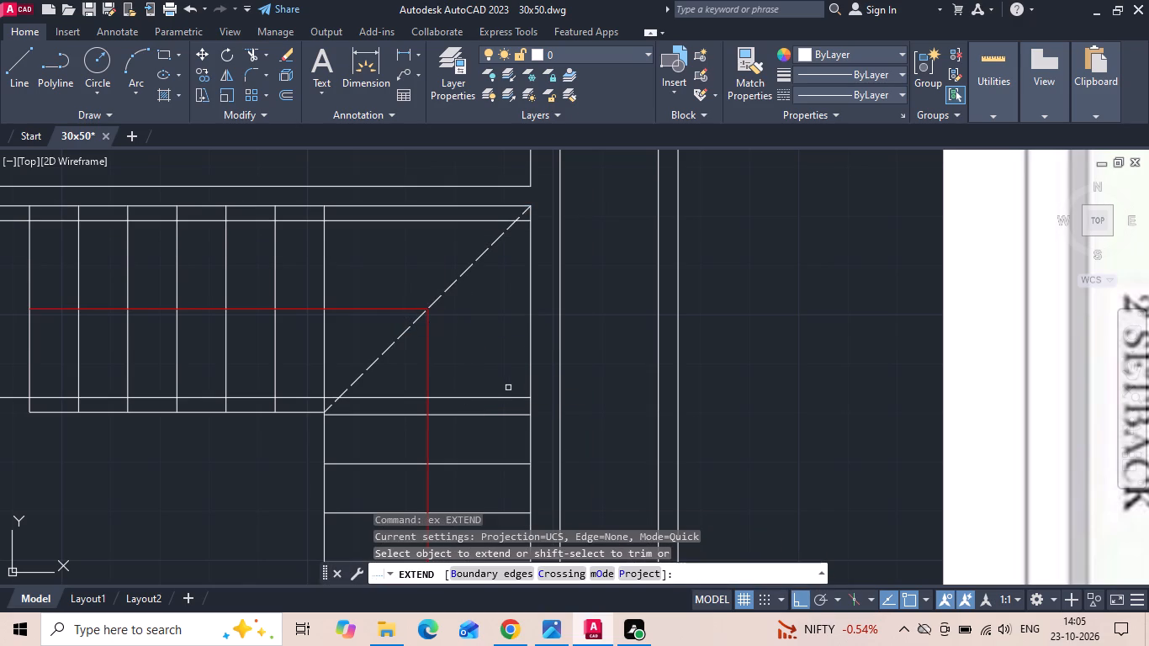
{"action": "left_click", "coordinate": [513, 397]}
{"action": "left_click", "coordinate": [489, 217]}
{"action": "key", "text": "Escape"}
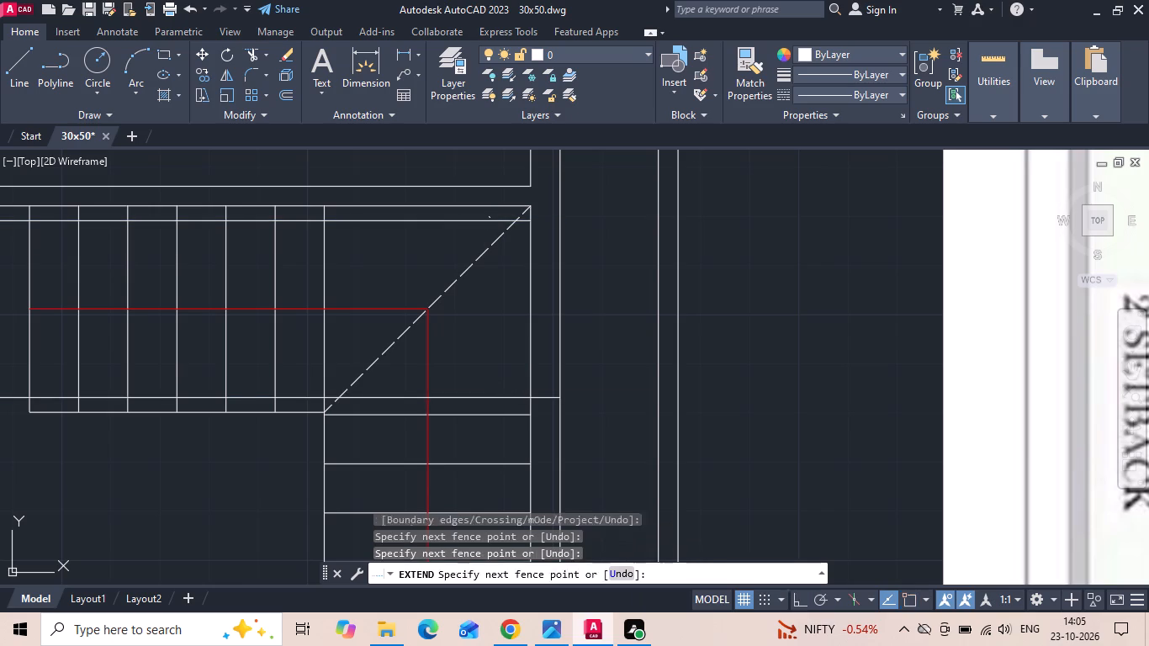
{"action": "key", "text": "Escape"}
{"action": "type", "text": "ex"}
{"action": "key", "text": "space"}
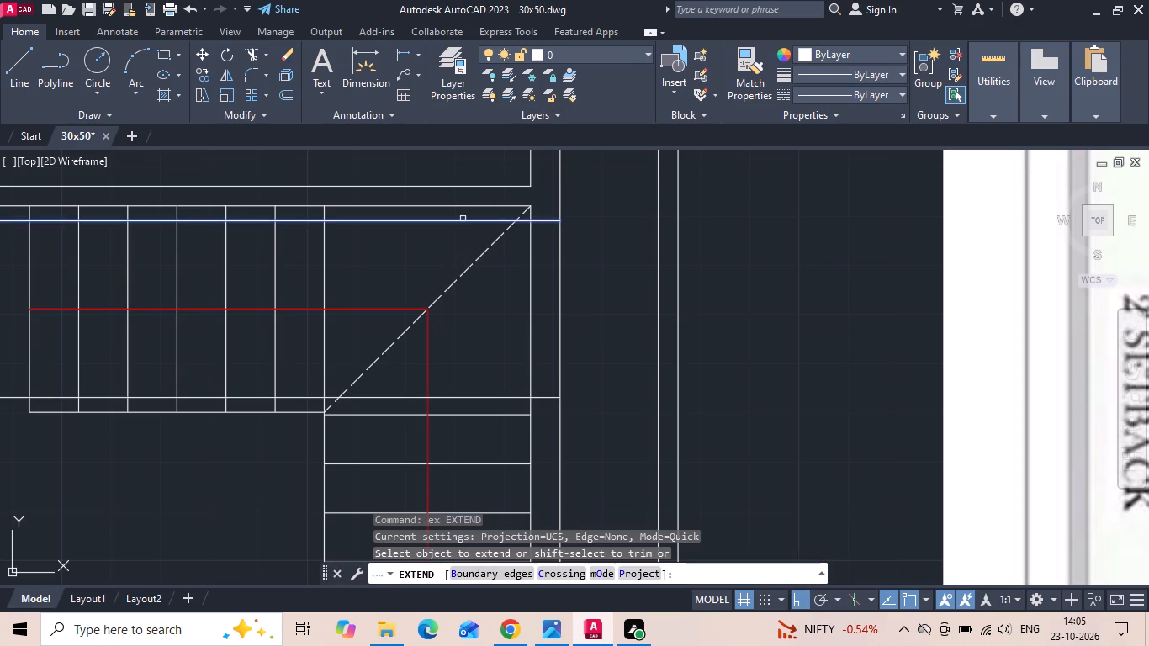
{"action": "left_click", "coordinate": [463, 219]}
{"action": "key", "text": "Escape"}
Trim the two extended lines at the inner wall face and erase their leftover parts over the stairs, keeping the jamb lines.
{"action": "key", "text": "t"}
{"action": "key", "text": "r"}
{"action": "key", "text": "space"}
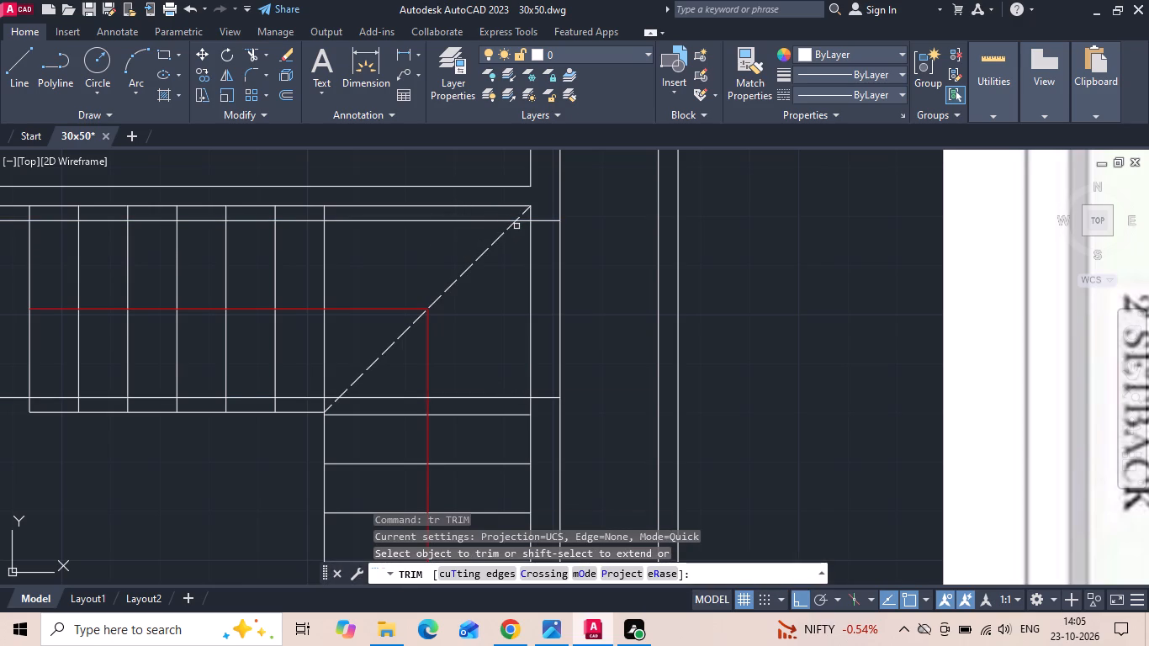
{"action": "left_click", "coordinate": [525, 219]}
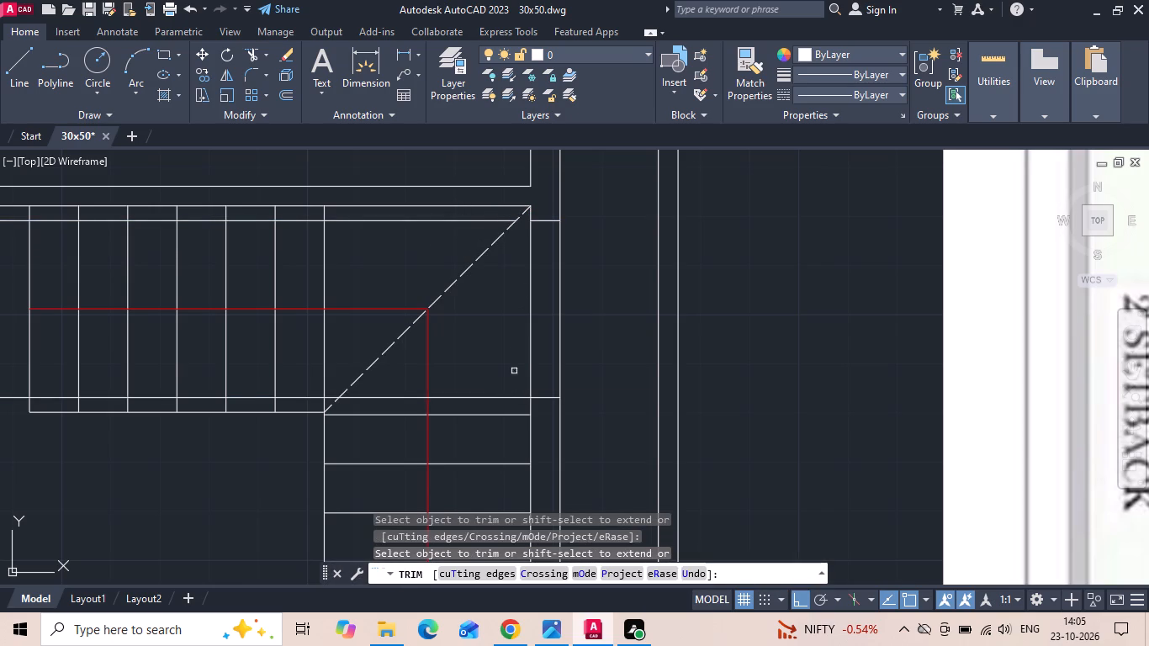
{"action": "left_click", "coordinate": [511, 398]}
{"action": "key", "text": "Escape"}
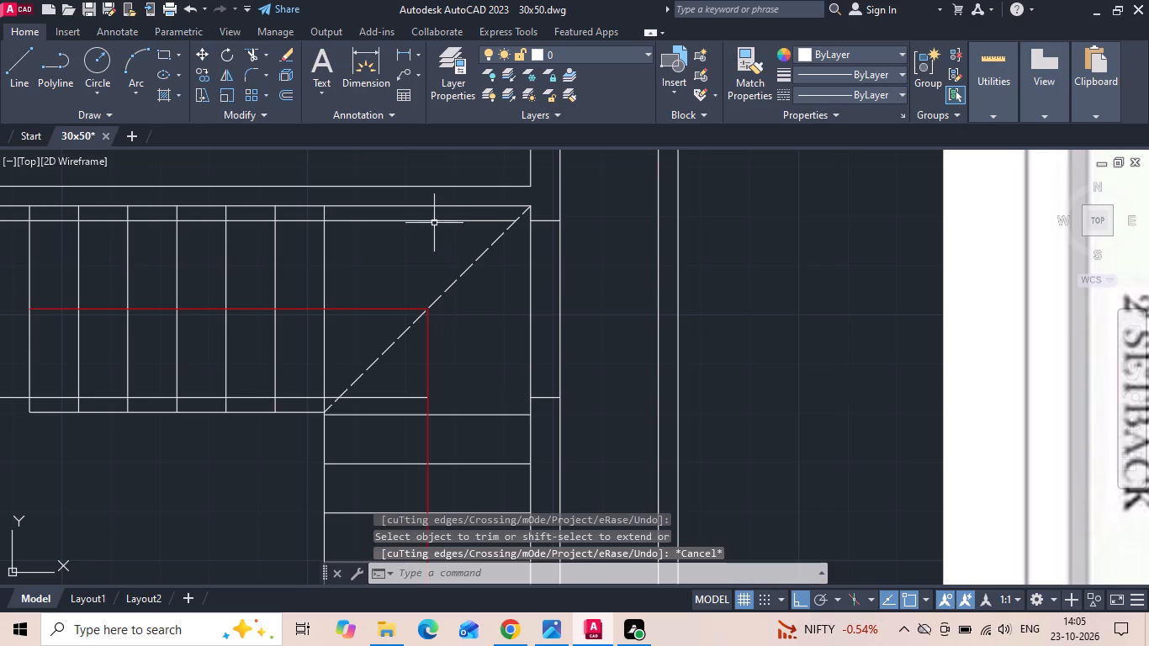
{"action": "left_click", "coordinate": [434, 221]}
{"action": "left_click", "coordinate": [384, 397]}
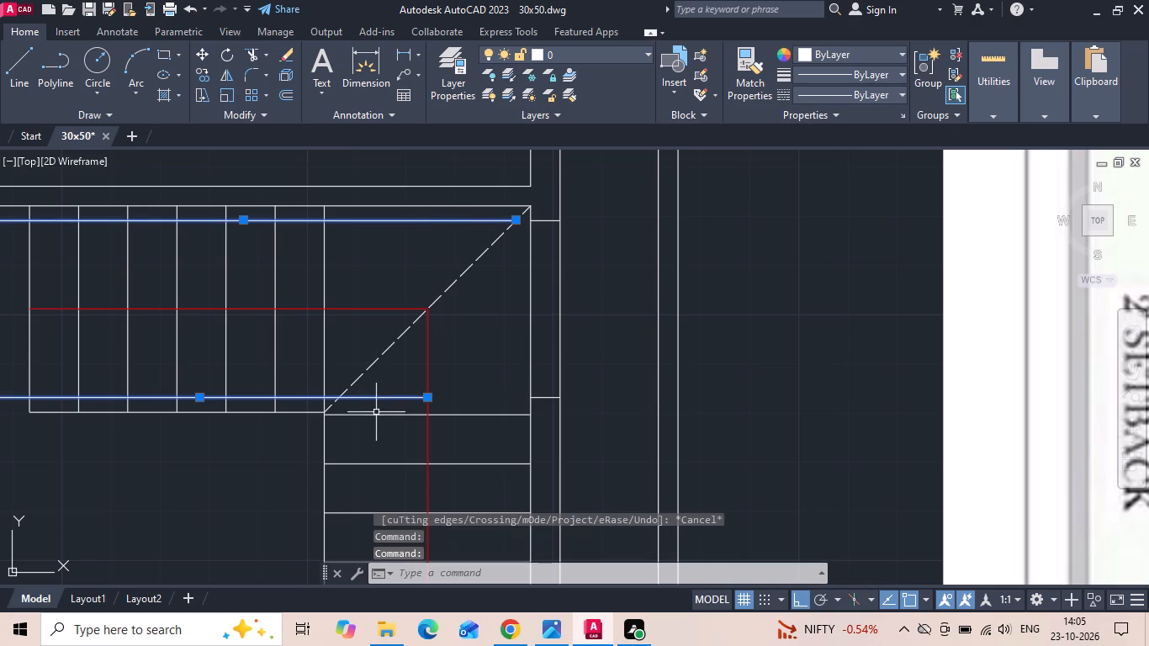
{"action": "key", "text": "Delete"}
Mirror the two window jamb lines about the middle tread line of the side flight, keeping the originals.
{"action": "scroll", "coordinate": [517, 223], "scroll_direction": "up", "scroll_amount": 1}
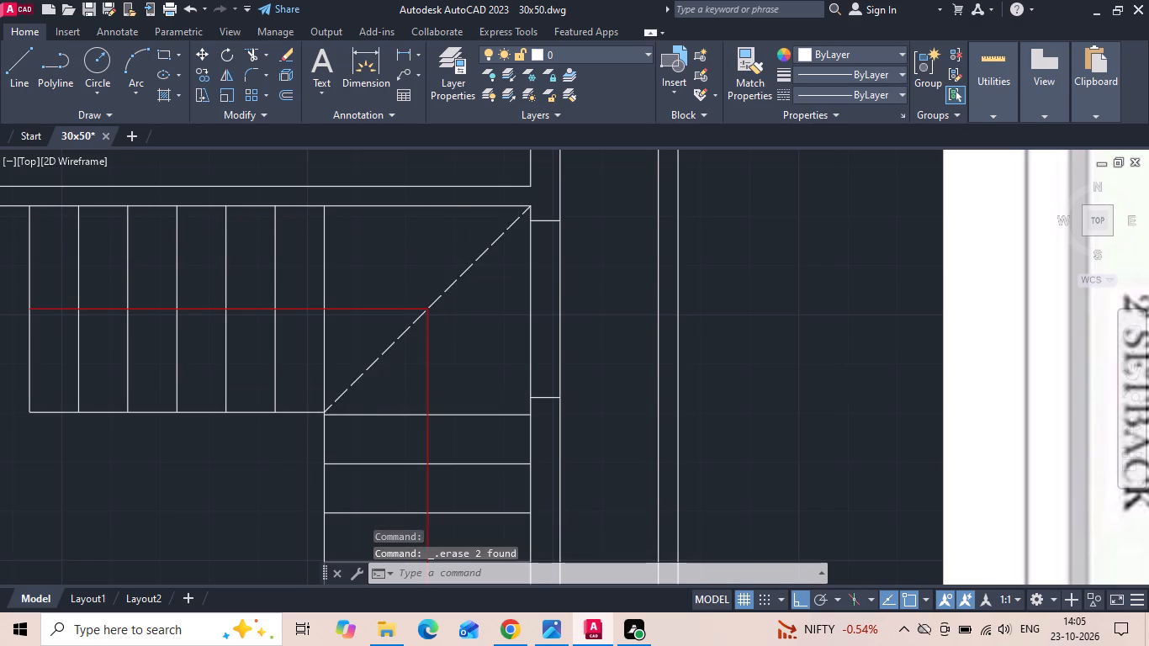
{"action": "left_click_drag", "start_coordinate": [533, 214], "coordinate": [537, 228]}
{"action": "left_click", "coordinate": [626, 515]}
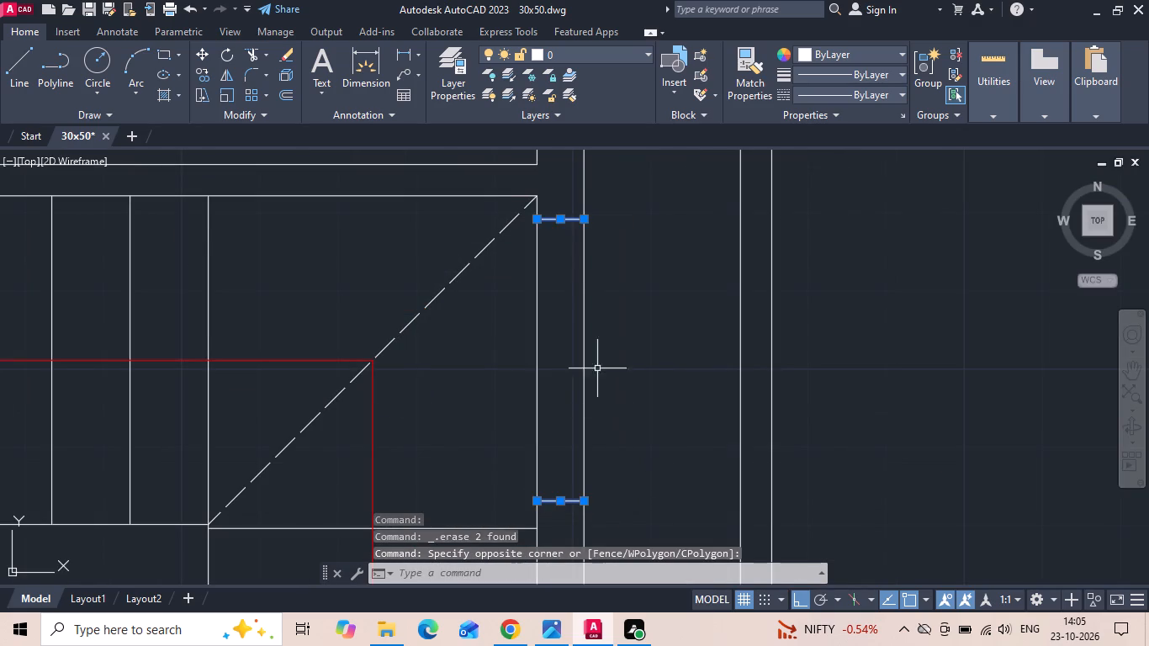
{"action": "scroll", "coordinate": [575, 278], "scroll_direction": "down", "scroll_amount": 2}
{"action": "middle_click_drag", "start_coordinate": [594, 342], "coordinate": [569, 279]}
{"action": "type", "text": "mi"}
{"action": "key", "text": "space"}
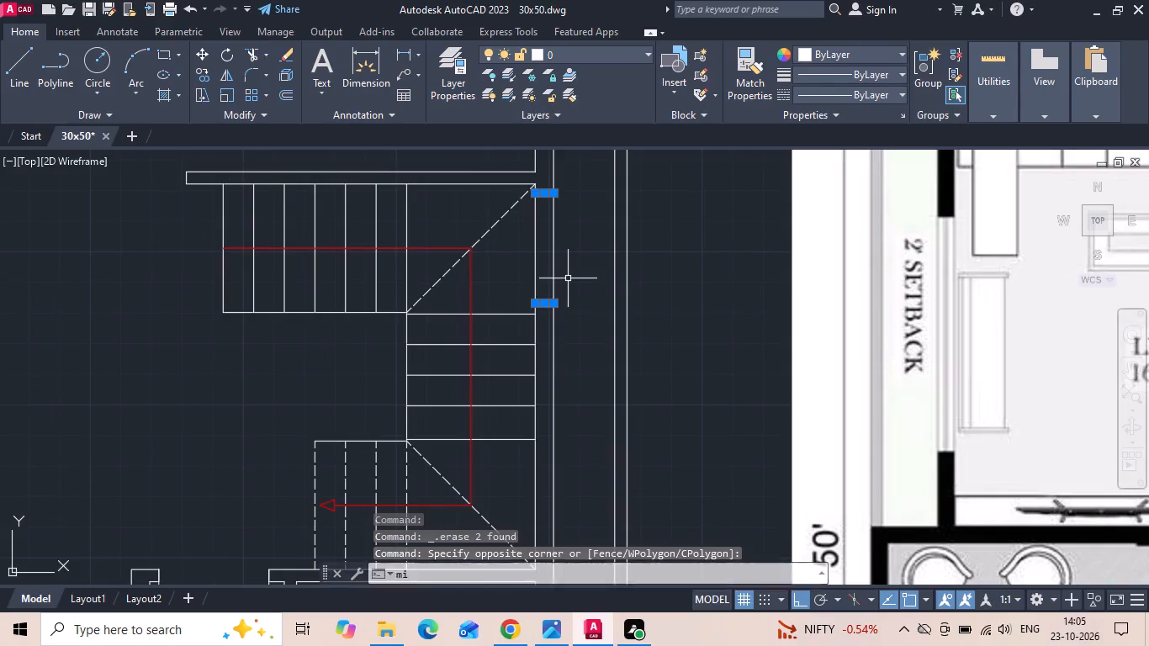
{"action": "scroll", "coordinate": [557, 365], "scroll_direction": "down", "scroll_amount": 1}
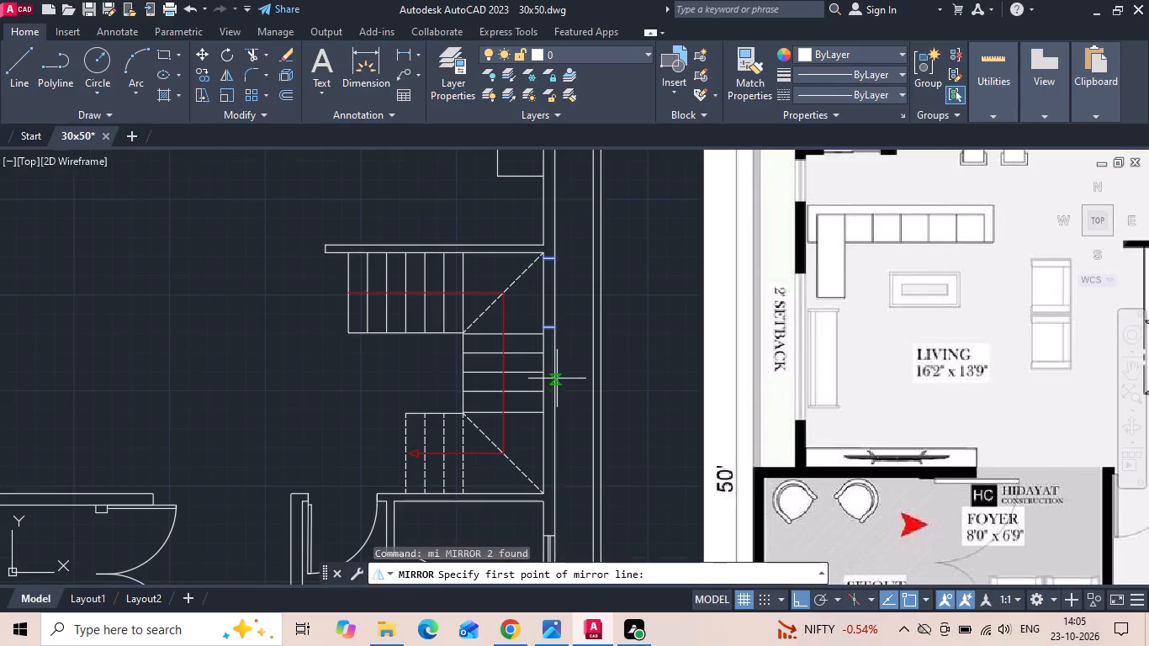
{"action": "left_click", "coordinate": [543, 371]}
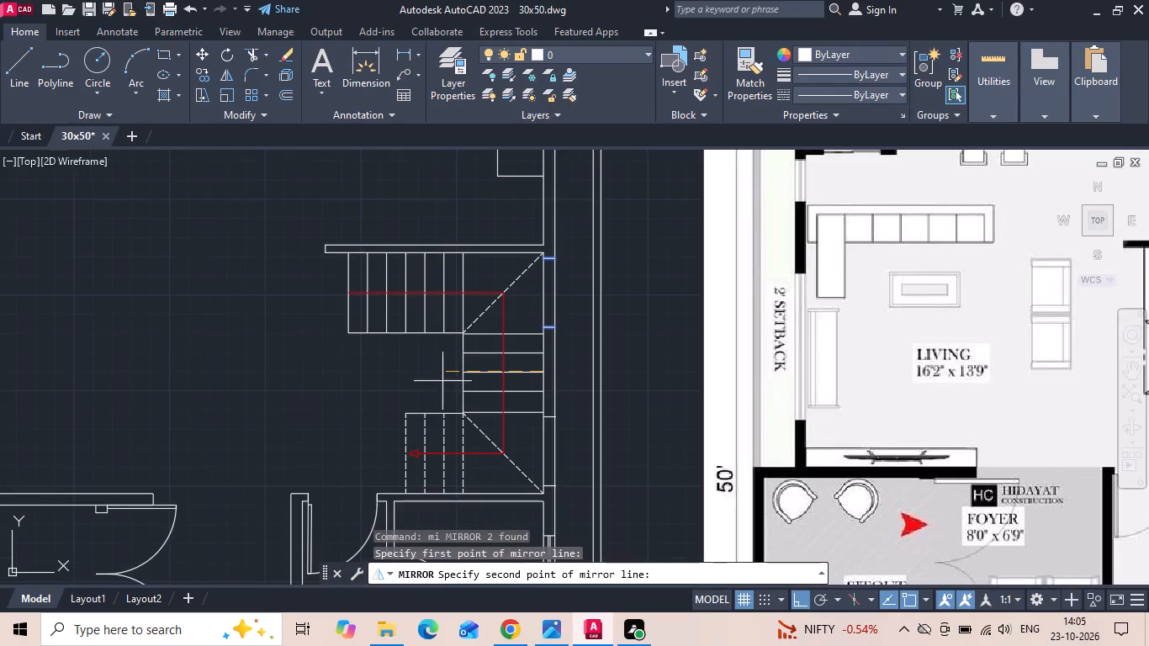
{"action": "left_click", "coordinate": [369, 383]}
{"action": "type", "text": "n"}
{"action": "key", "text": "space"}
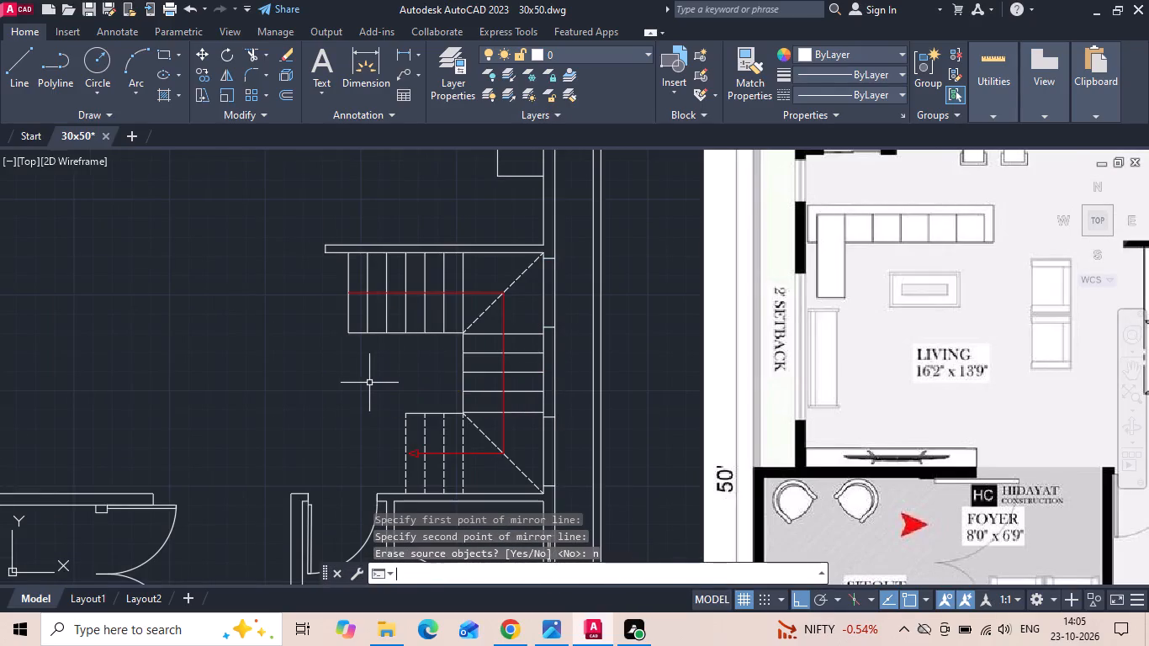
Measure the gap between the upper window's lower jamb line and the tread line just below it.
{"action": "scroll", "coordinate": [389, 341], "scroll_direction": "down", "scroll_amount": 1}
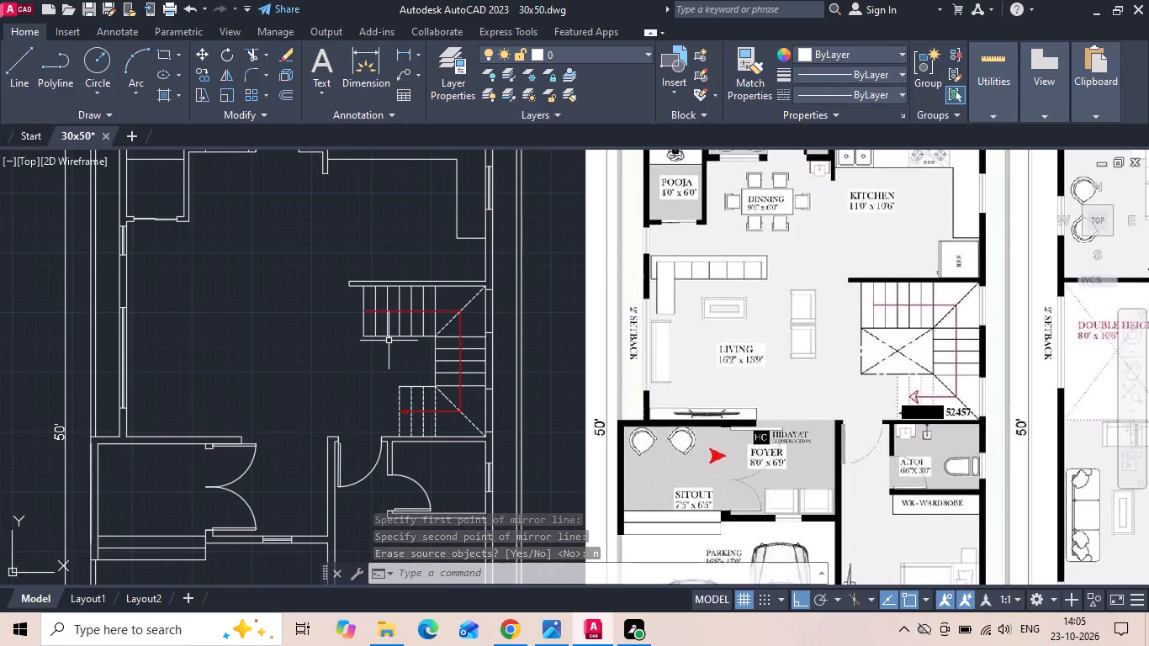
{"action": "scroll", "coordinate": [491, 331], "scroll_direction": "up", "scroll_amount": 2}
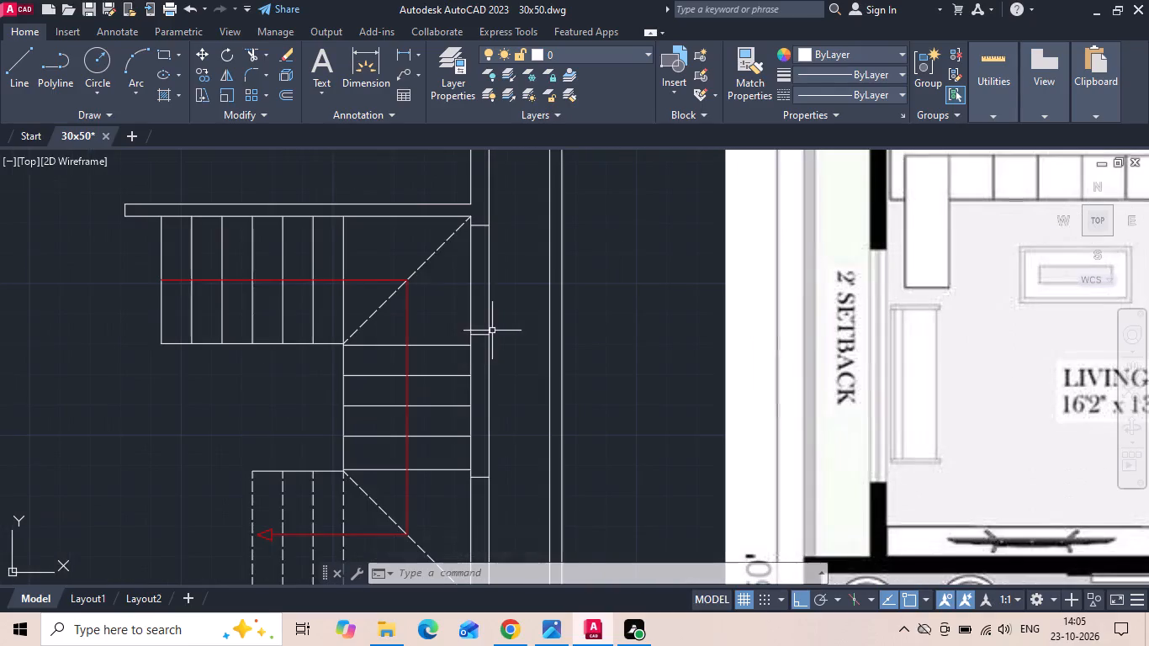
{"action": "left_click", "coordinate": [403, 51]}
{"action": "scroll", "coordinate": [474, 337], "scroll_direction": "up", "scroll_amount": 1}
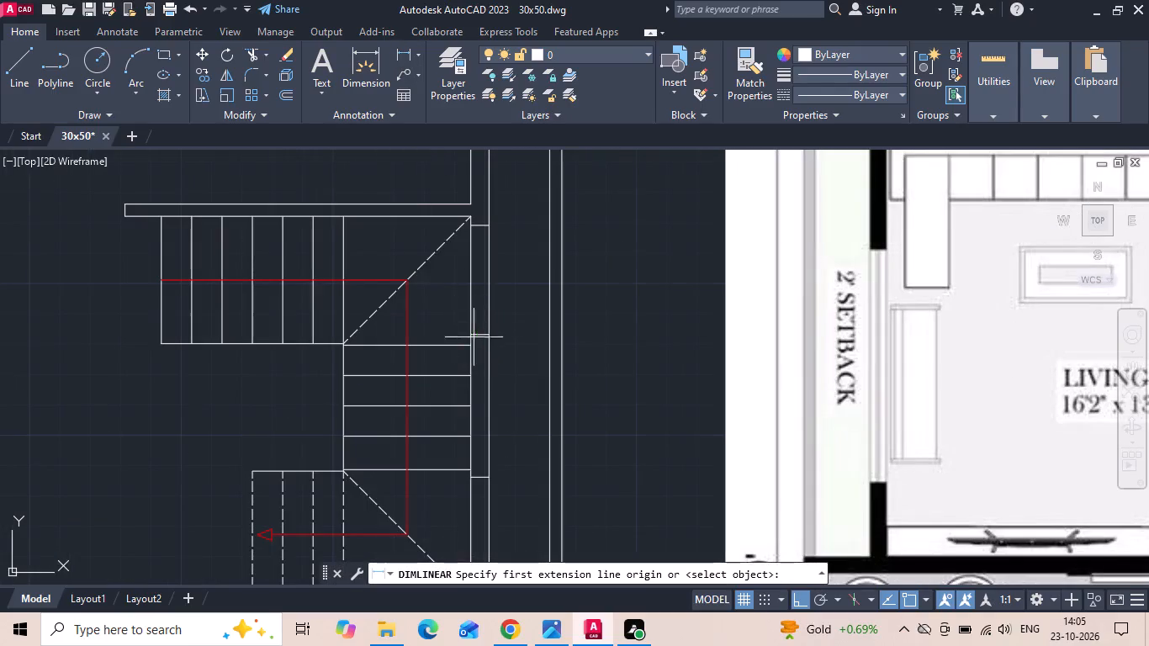
{"action": "scroll", "coordinate": [474, 337], "scroll_direction": "up", "scroll_amount": 2}
{"action": "left_click", "coordinate": [453, 326]}
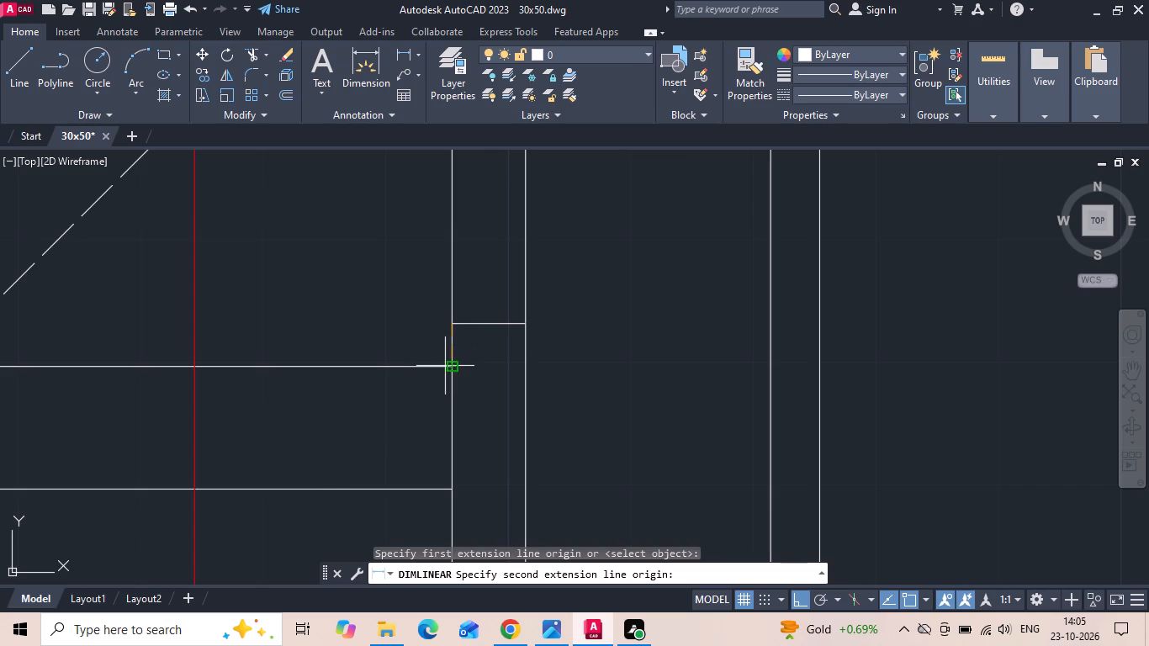
{"action": "left_click", "coordinate": [445, 367]}
{"action": "scroll", "coordinate": [445, 367], "scroll_direction": "down", "scroll_amount": 2}
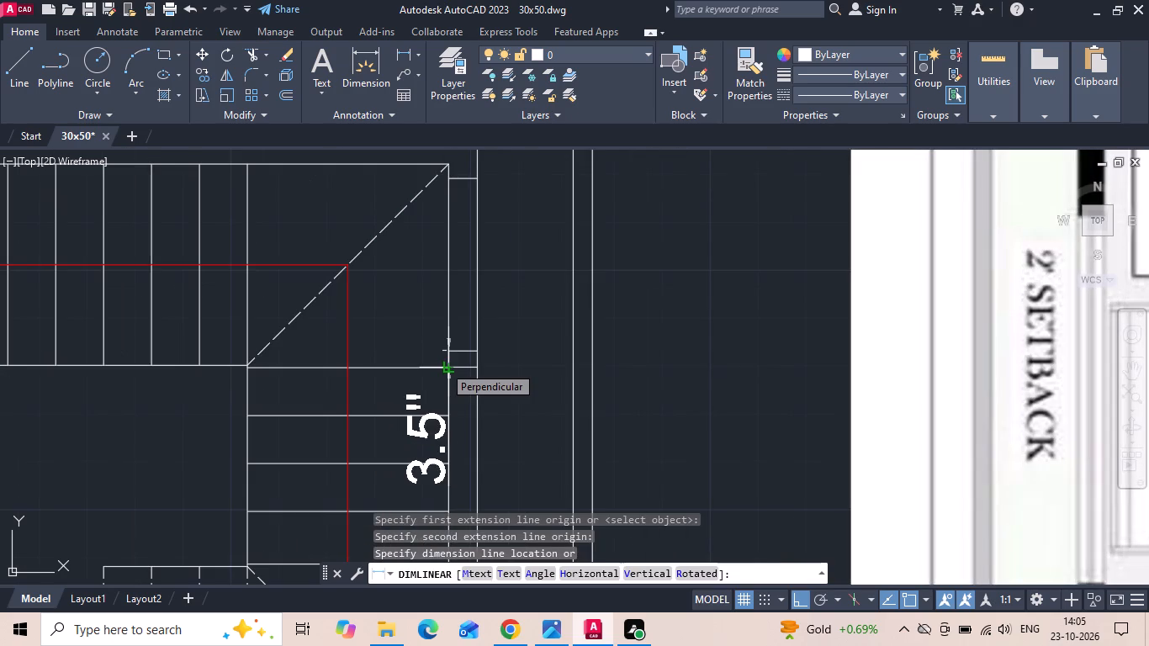
{"action": "key", "text": "Escape"}
Move the two jamb lines of the upper stair window 1.5" down along the exterior wall.
{"action": "scroll", "coordinate": [447, 176], "scroll_direction": "up", "scroll_amount": 2}
{"action": "left_click", "coordinate": [437, 178]}
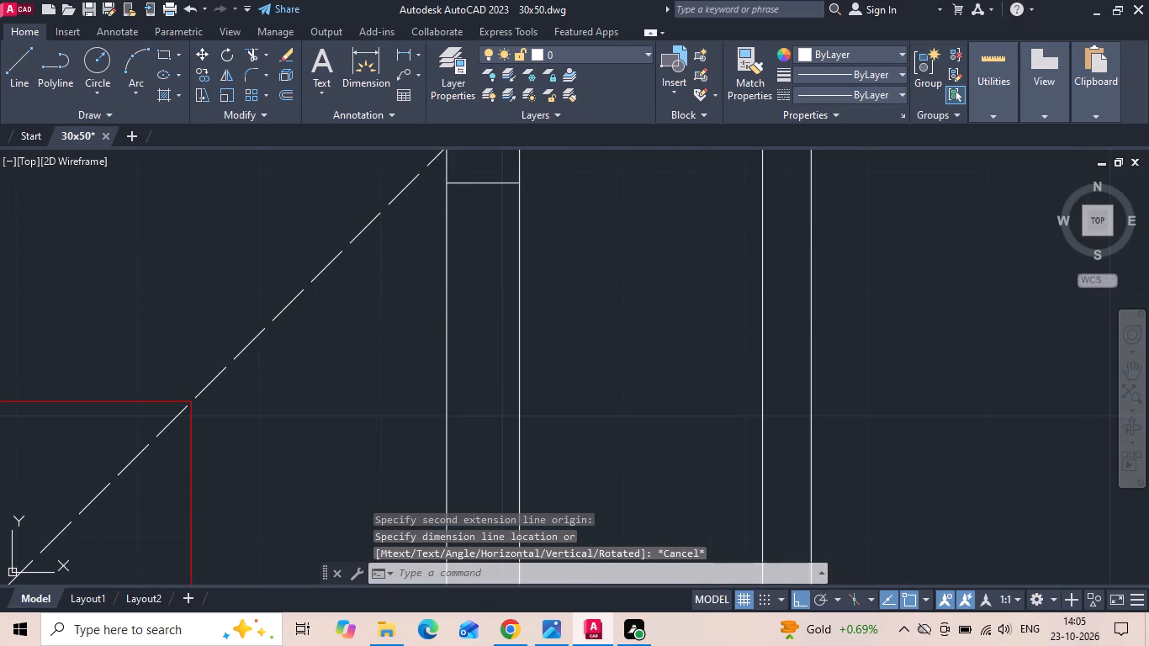
{"action": "scroll", "coordinate": [439, 181], "scroll_direction": "down", "scroll_amount": 2}
{"action": "left_click", "coordinate": [520, 366]}
{"action": "right_click", "coordinate": [520, 367]}
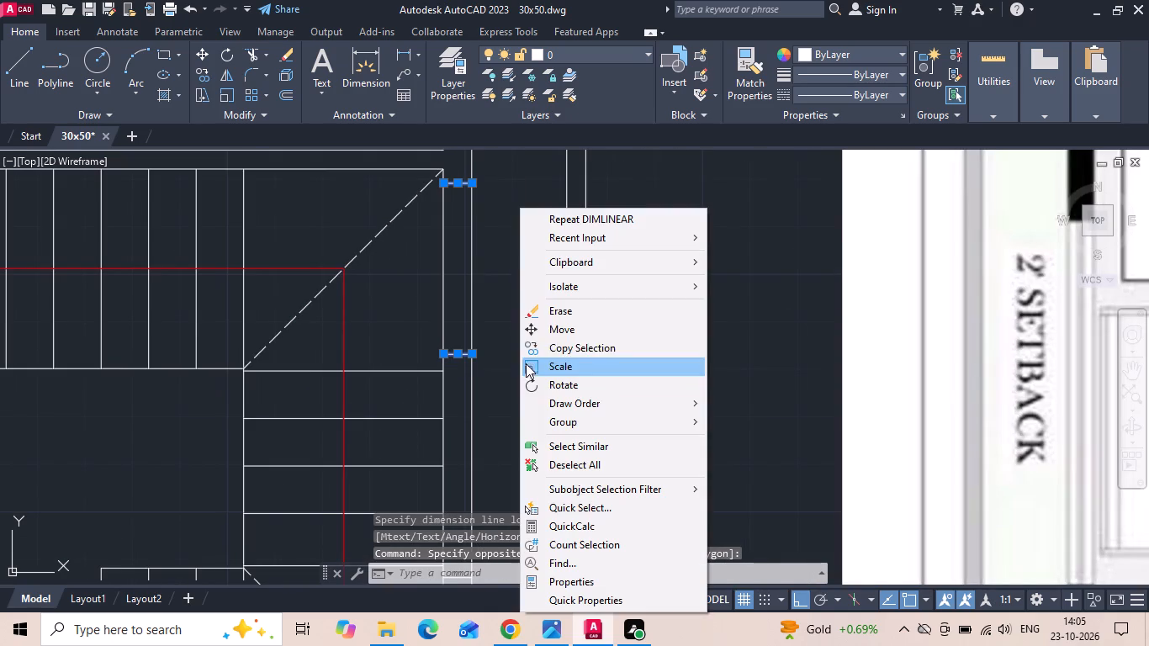
{"action": "left_click", "coordinate": [544, 333]}
{"action": "left_click", "coordinate": [544, 317]}
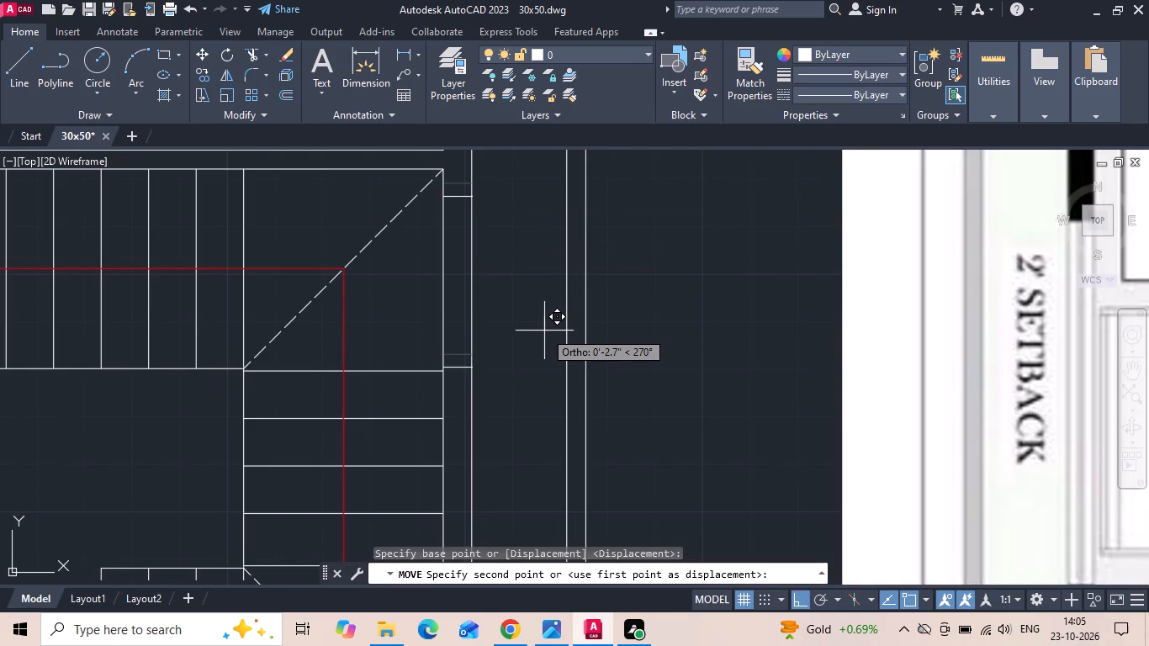
{"action": "type", "text": "1,"}
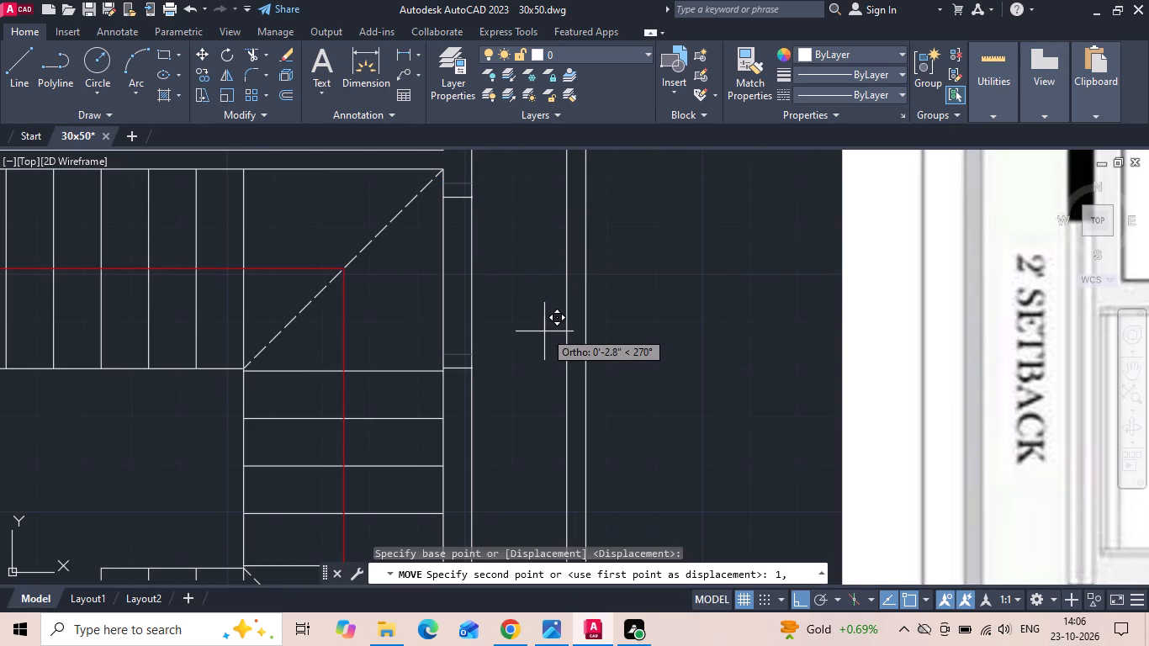
{"action": "key", "text": "BackSpace"}
{"action": "type", "text": ".5"}
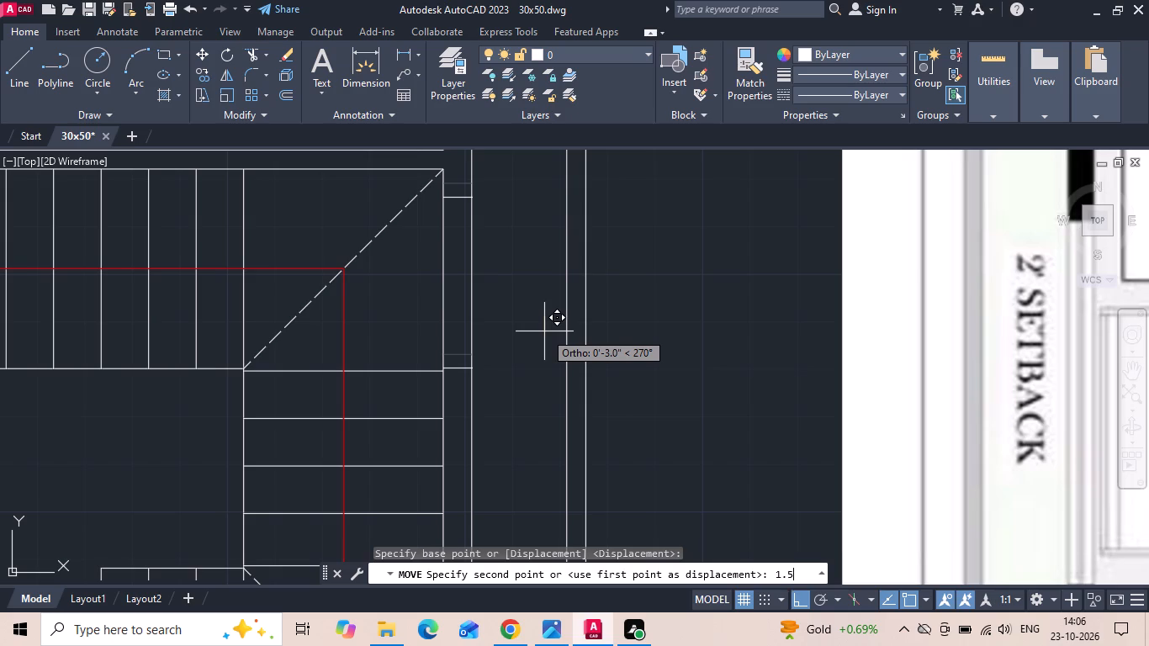
{"action": "key", "text": "space"}
Measure the gaps from the upper window's jamb lines to the stair's upper corner and to the tread line just below.
{"action": "left_click", "coordinate": [403, 50]}
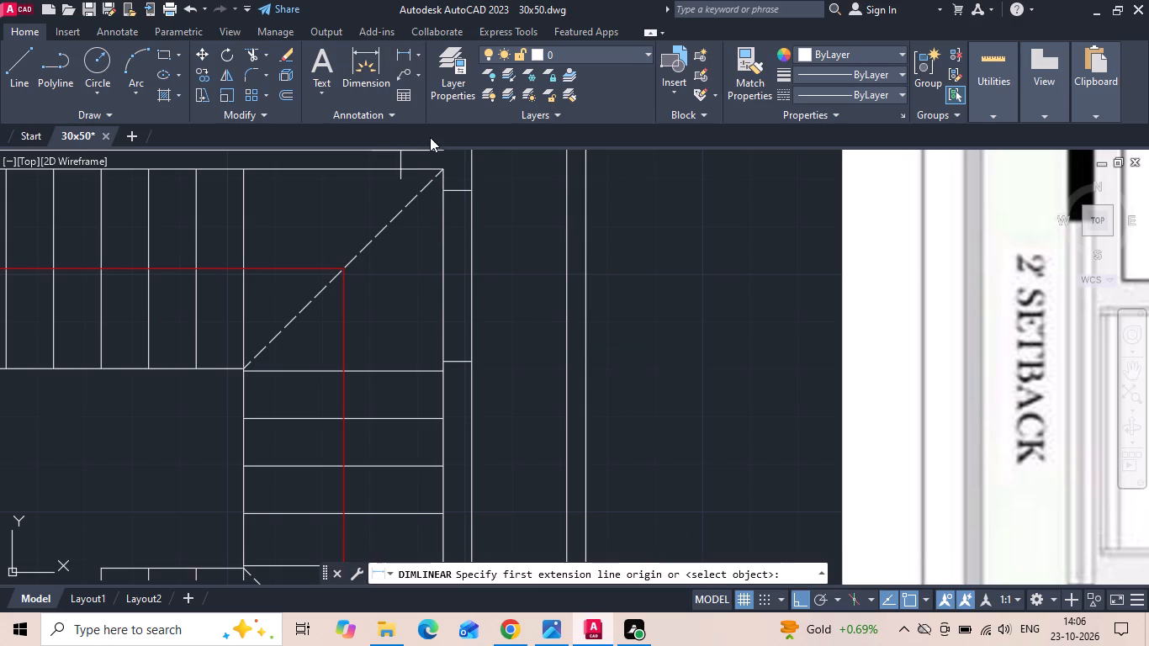
{"action": "scroll", "coordinate": [431, 139], "scroll_direction": "up", "scroll_amount": 1}
{"action": "left_click", "coordinate": [447, 167]}
{"action": "left_click", "coordinate": [447, 187]}
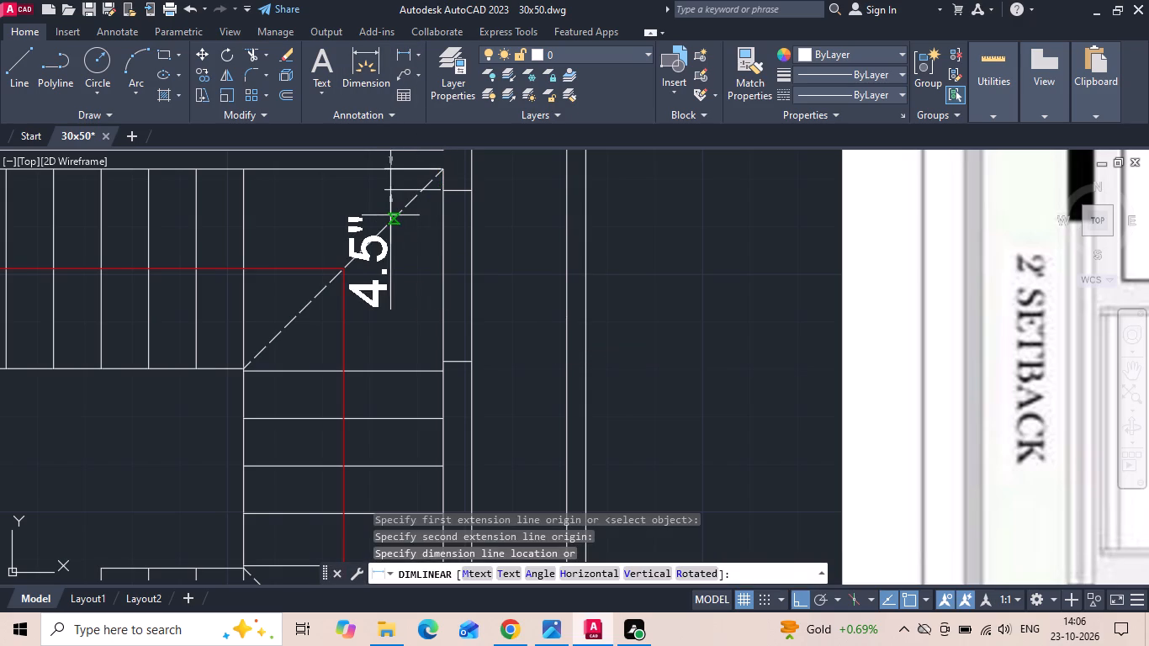
{"action": "left_click", "coordinate": [389, 216]}
{"action": "key", "text": "space"}
{"action": "scroll", "coordinate": [433, 382], "scroll_direction": "up", "scroll_amount": 2}
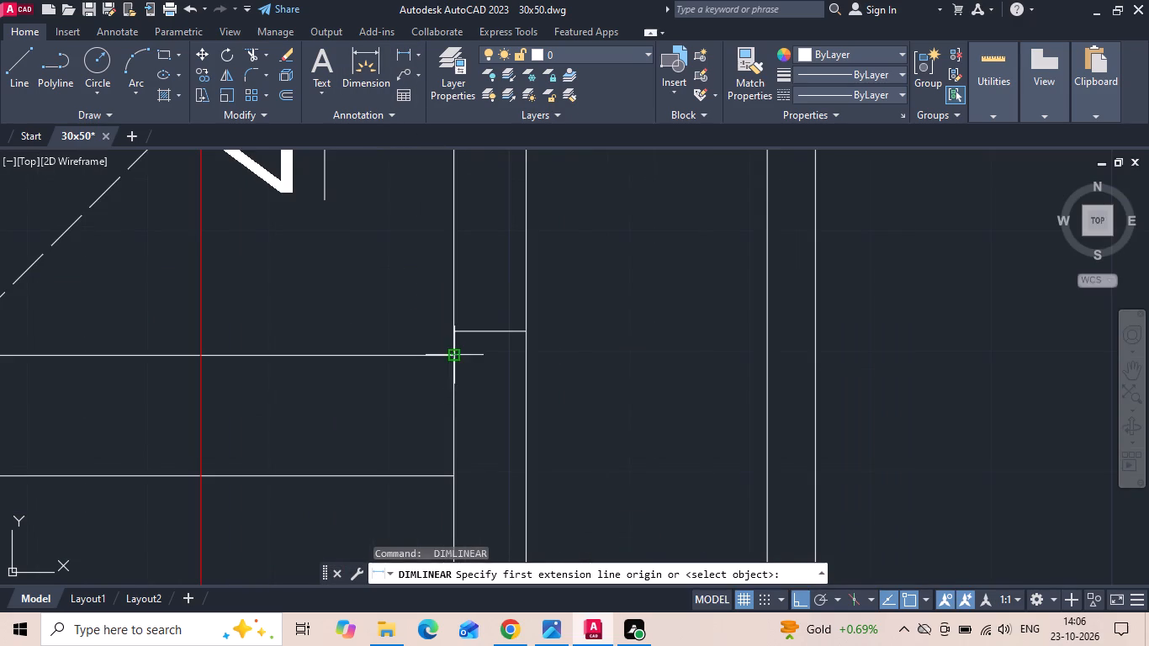
{"action": "left_click", "coordinate": [450, 352]}
{"action": "left_click", "coordinate": [451, 330]}
{"action": "scroll", "coordinate": [421, 344], "scroll_direction": "down", "scroll_amount": 2}
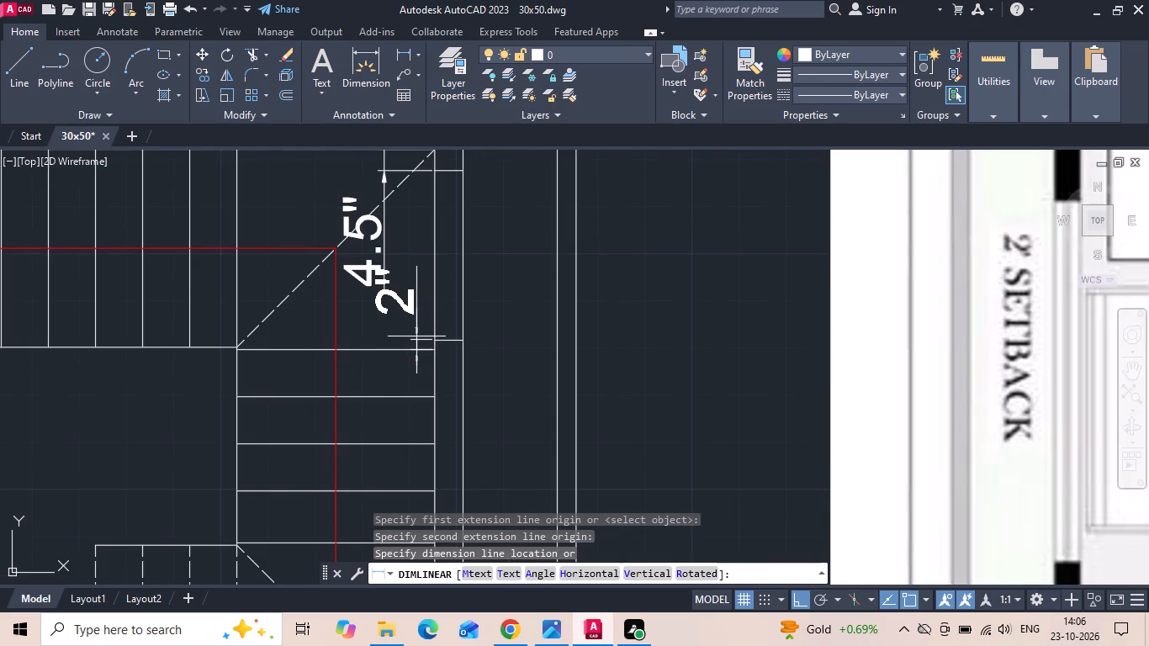
{"action": "key", "text": "Escape"}
Move both jamb lines of the upper stair window 1.25" up along the wall.
{"action": "left_click", "coordinate": [453, 338]}
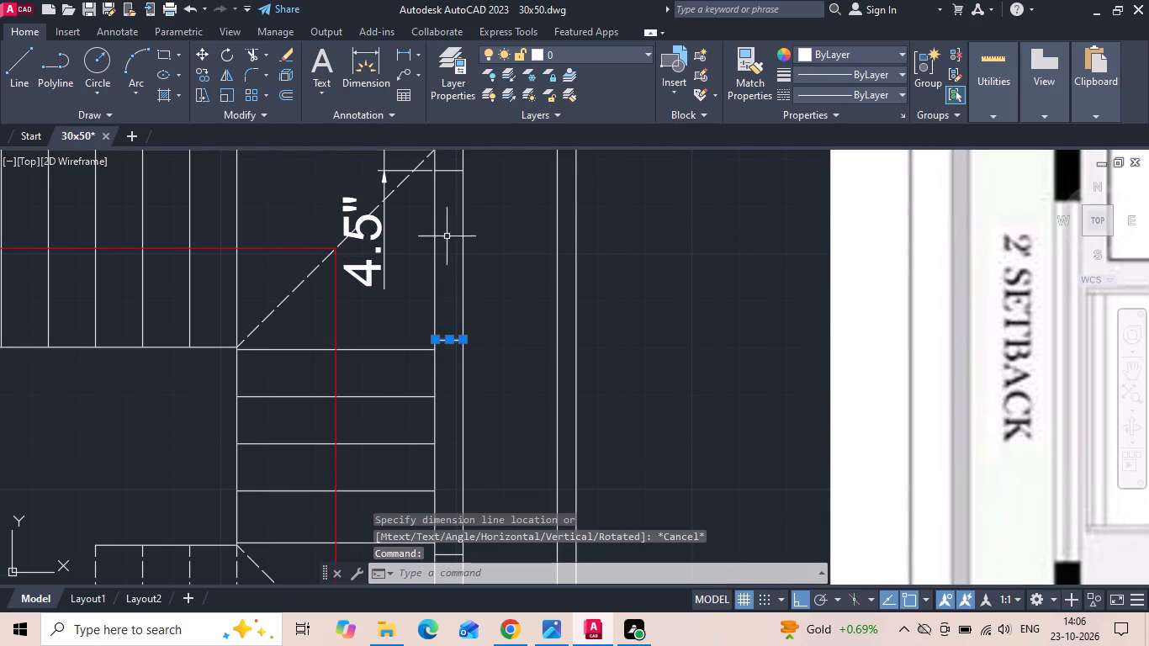
{"action": "left_click", "coordinate": [450, 170]}
{"action": "right_click", "coordinate": [494, 235]}
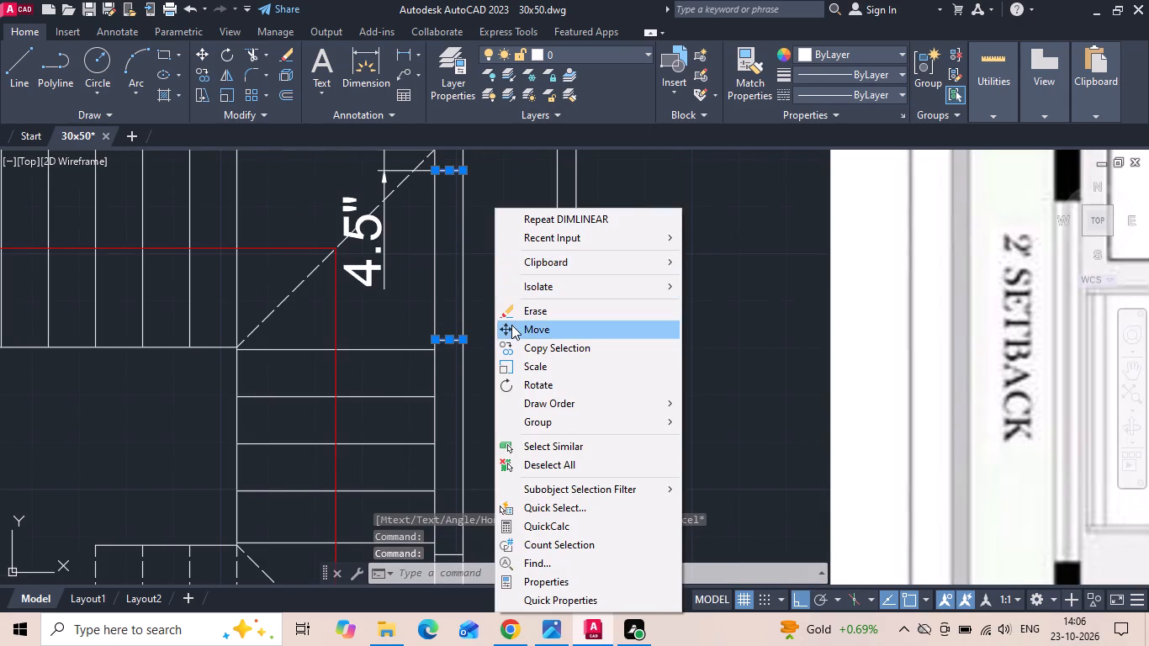
{"action": "left_click", "coordinate": [512, 326]}
{"action": "left_click", "coordinate": [514, 334]}
{"action": "type", "text": "1."}
{"action": "type", "text": "25"}
{"action": "key", "text": "space"}
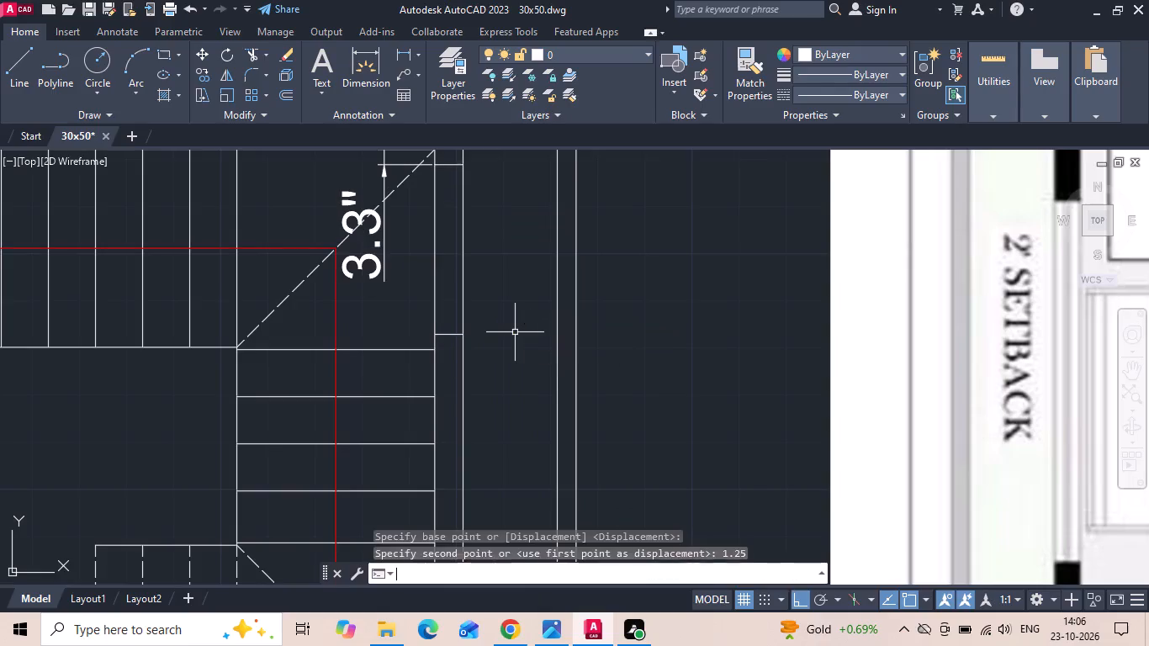
Erase the temporary check dimension beside the upper stair window.
{"action": "key", "text": "Escape"}
{"action": "left_click", "coordinate": [380, 278]}
{"action": "left_click", "coordinate": [368, 253]}
{"action": "key", "text": "Delete"}
Erase the two previously mirrored jamb lines of the lower stair window in the exterior wall.
{"action": "scroll", "coordinate": [435, 236], "scroll_direction": "down", "scroll_amount": 1}
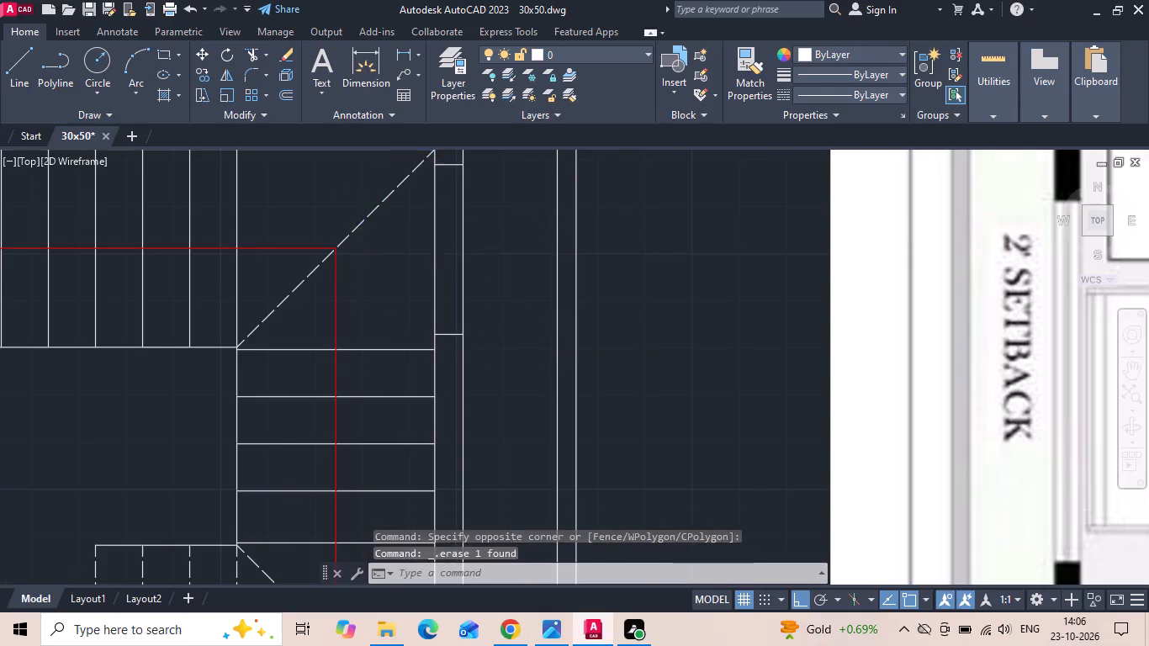
{"action": "scroll", "coordinate": [437, 236], "scroll_direction": "down", "scroll_amount": 1}
{"action": "middle_click_drag", "start_coordinate": [432, 440], "coordinate": [430, 419]}
{"action": "scroll", "coordinate": [430, 419], "scroll_direction": "up", "scroll_amount": 2}
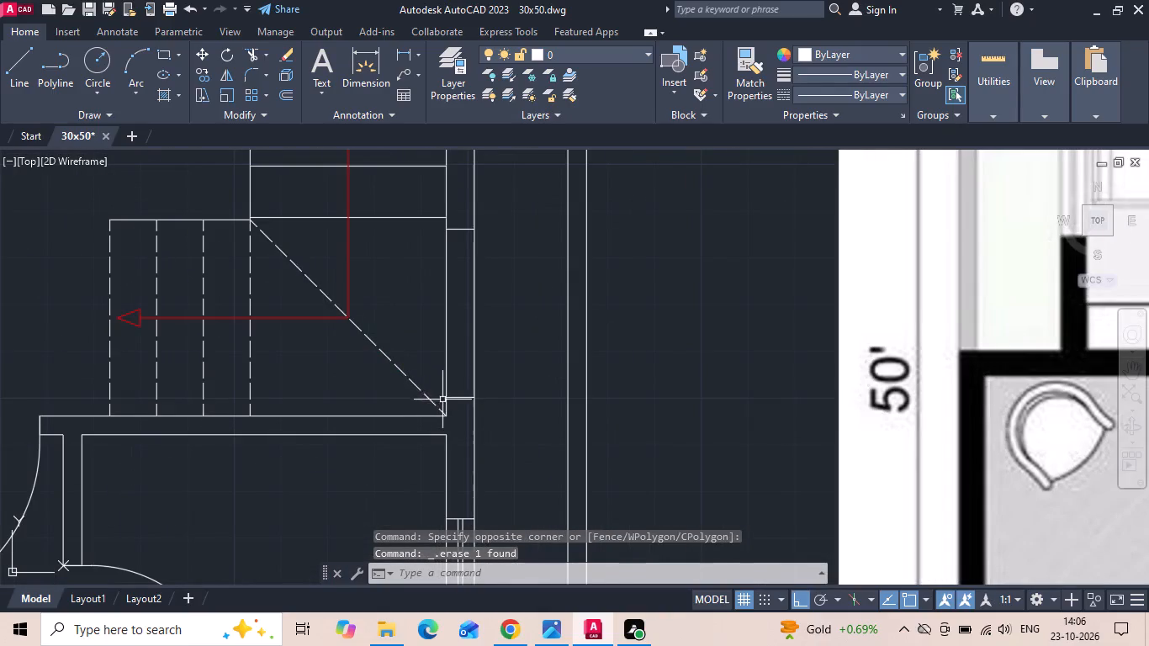
{"action": "left_click_drag", "start_coordinate": [444, 400], "coordinate": [453, 388]}
{"action": "left_click", "coordinate": [461, 230]}
{"action": "key", "text": "Delete"}
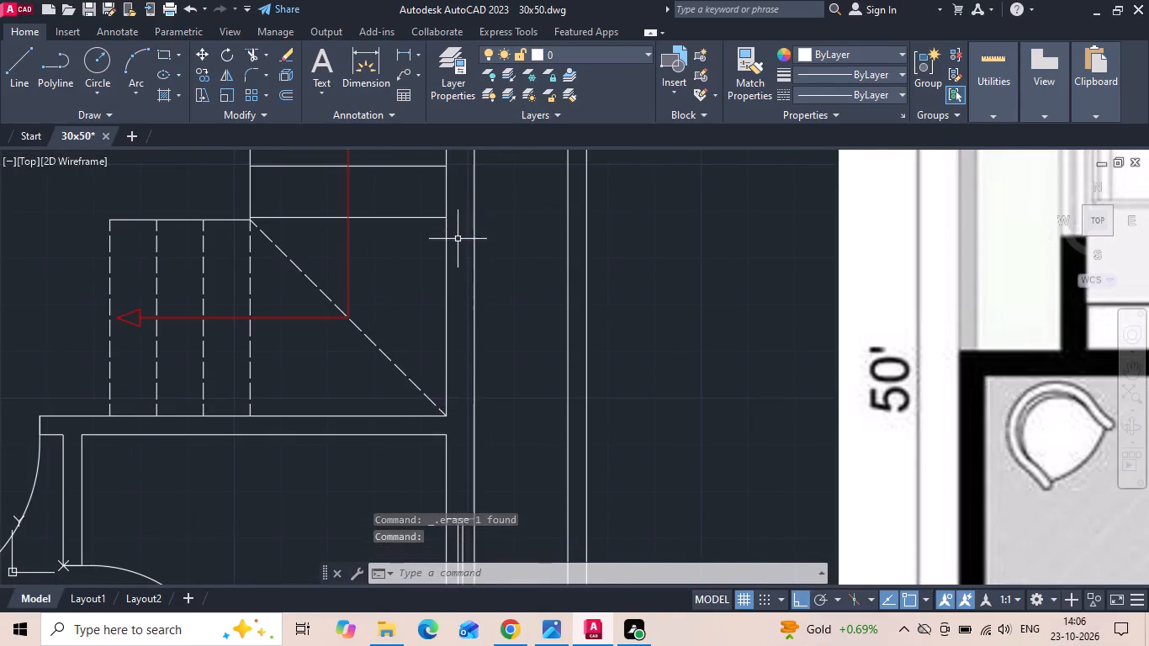
Mirror the upper window's two jamb lines about the middle tread line of the side flight, keeping the originals.
{"action": "scroll", "coordinate": [486, 356], "scroll_direction": "down", "scroll_amount": 2}
{"action": "scroll", "coordinate": [468, 180], "scroll_direction": "up", "scroll_amount": 2}
{"action": "left_click", "coordinate": [484, 161]}
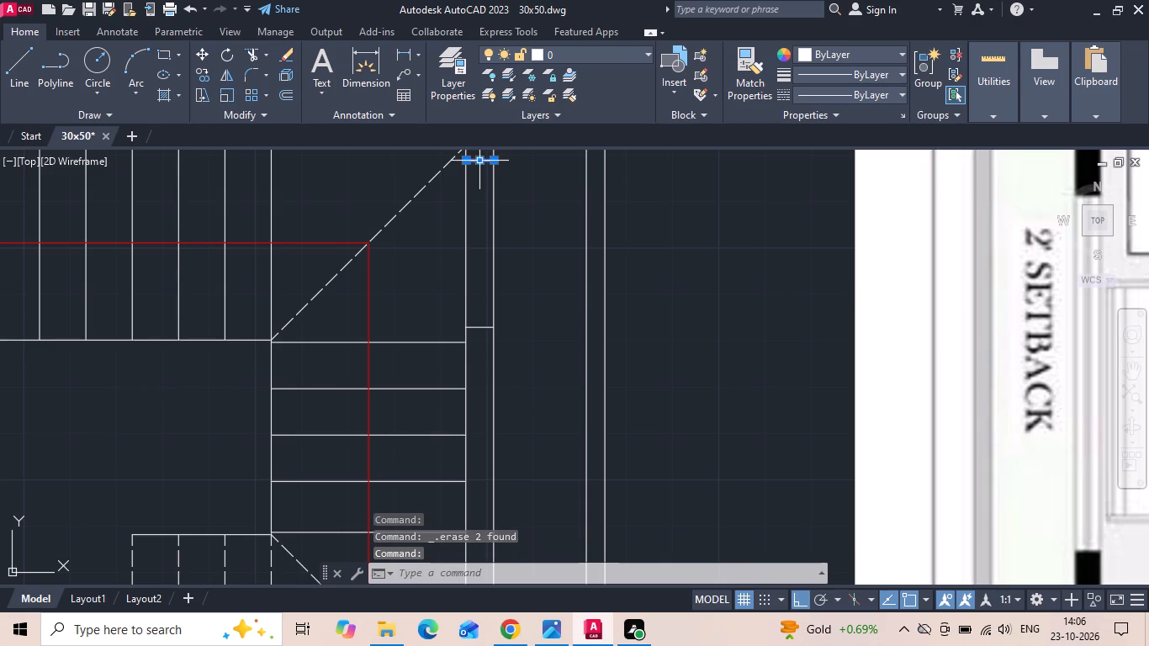
{"action": "left_click", "coordinate": [479, 325]}
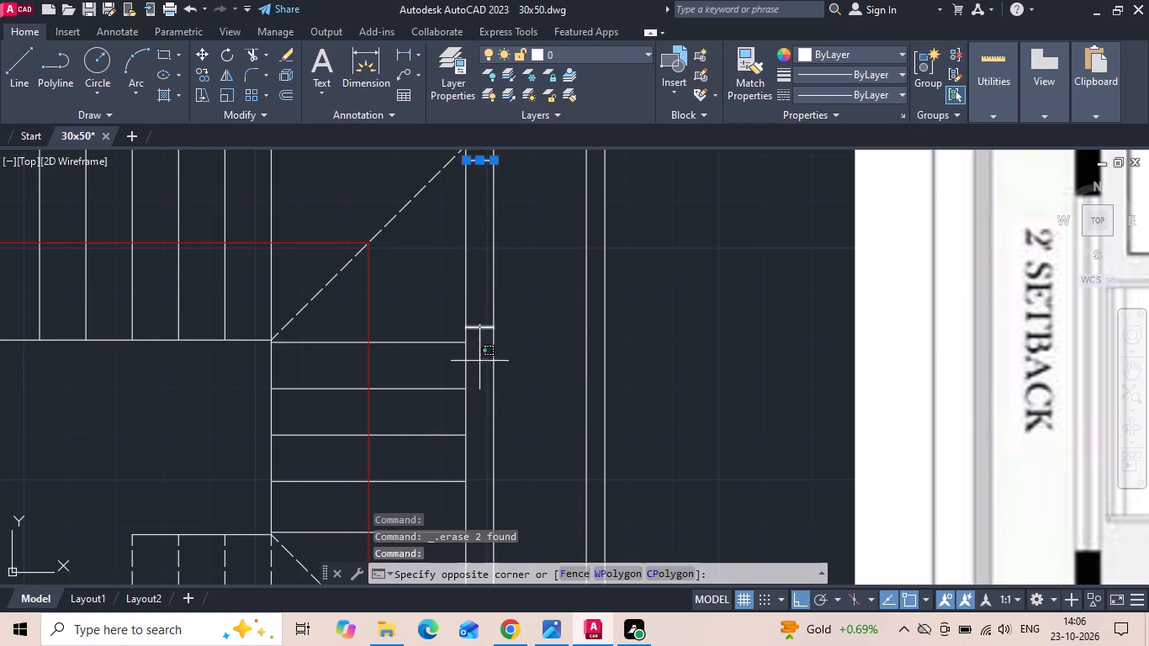
{"action": "left_click", "coordinate": [479, 359]}
{"action": "type", "text": "mi"}
{"action": "key", "text": "space"}
{"action": "scroll", "coordinate": [516, 240], "scroll_direction": "down", "scroll_amount": 1}
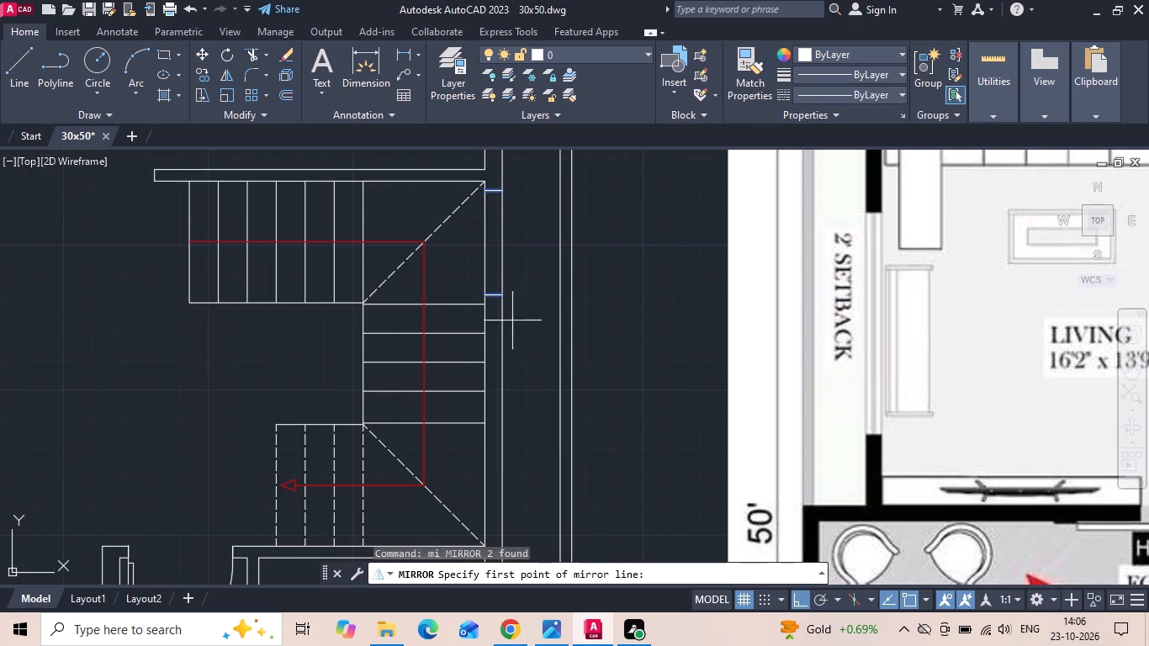
{"action": "scroll", "coordinate": [472, 392], "scroll_direction": "up", "scroll_amount": 2}
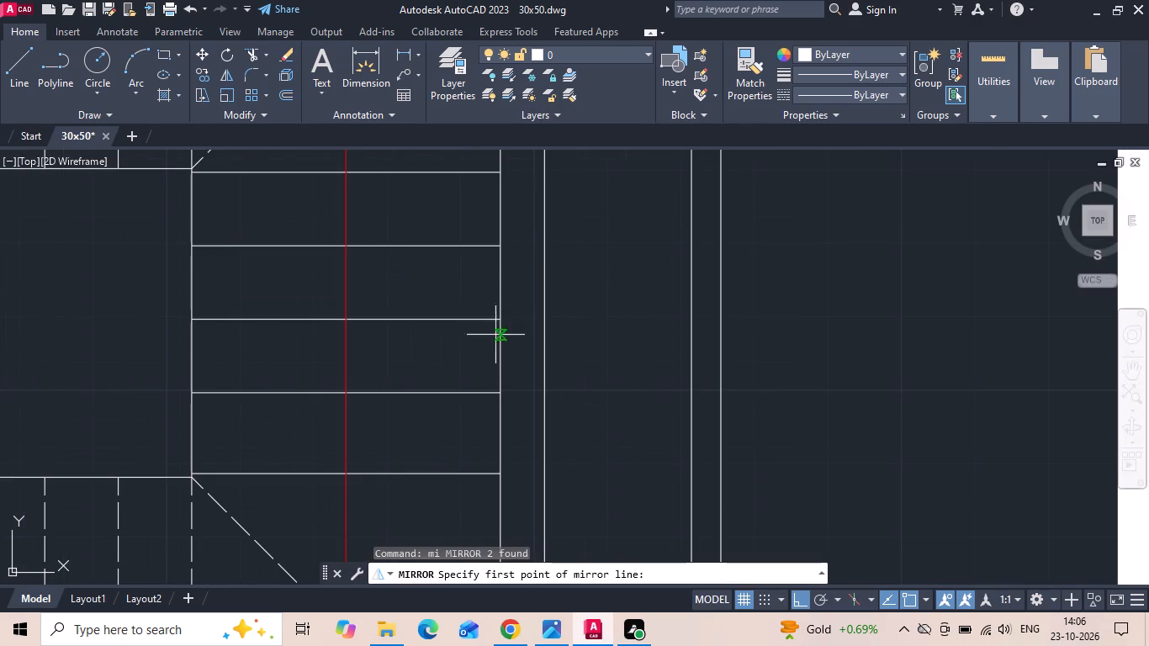
{"action": "scroll", "coordinate": [490, 344], "scroll_direction": "up", "scroll_amount": 2}
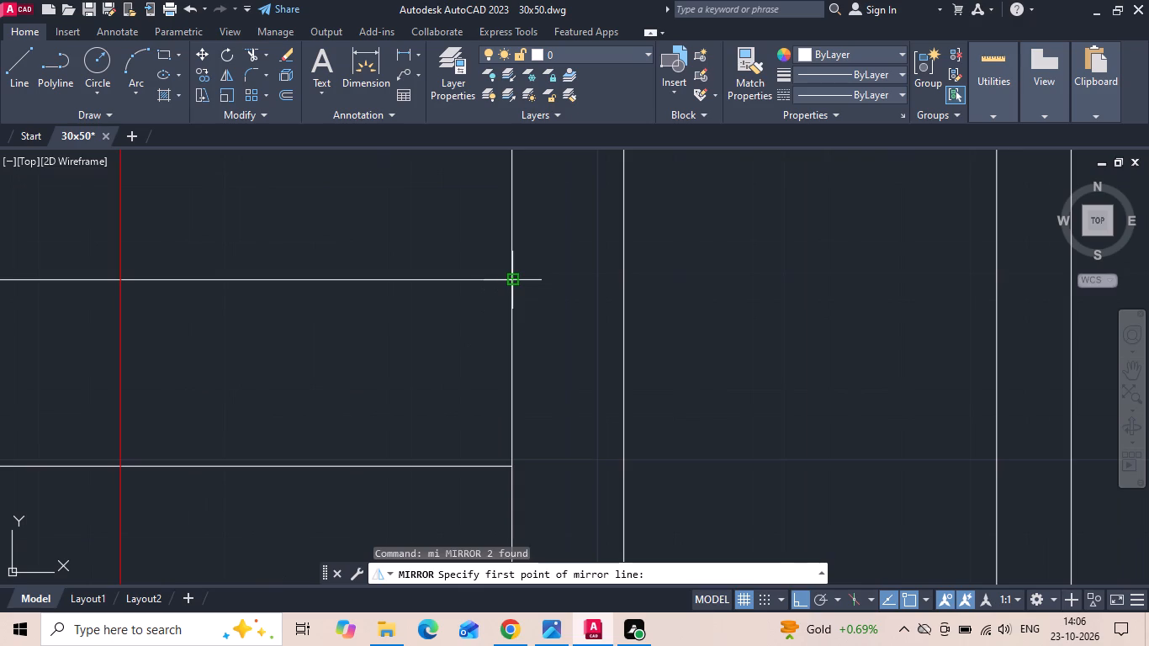
{"action": "left_click", "coordinate": [514, 278]}
{"action": "scroll", "coordinate": [514, 280], "scroll_direction": "down", "scroll_amount": 3}
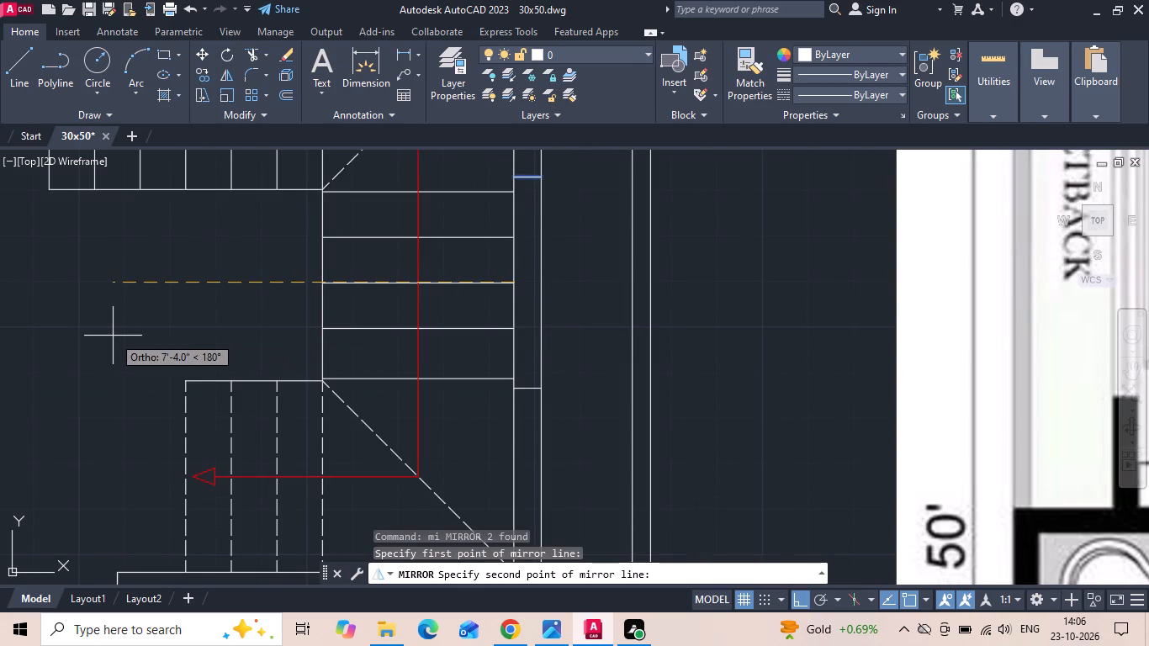
{"action": "left_click", "coordinate": [81, 339]}
{"action": "type", "text": "n"}
{"action": "key", "text": "space"}
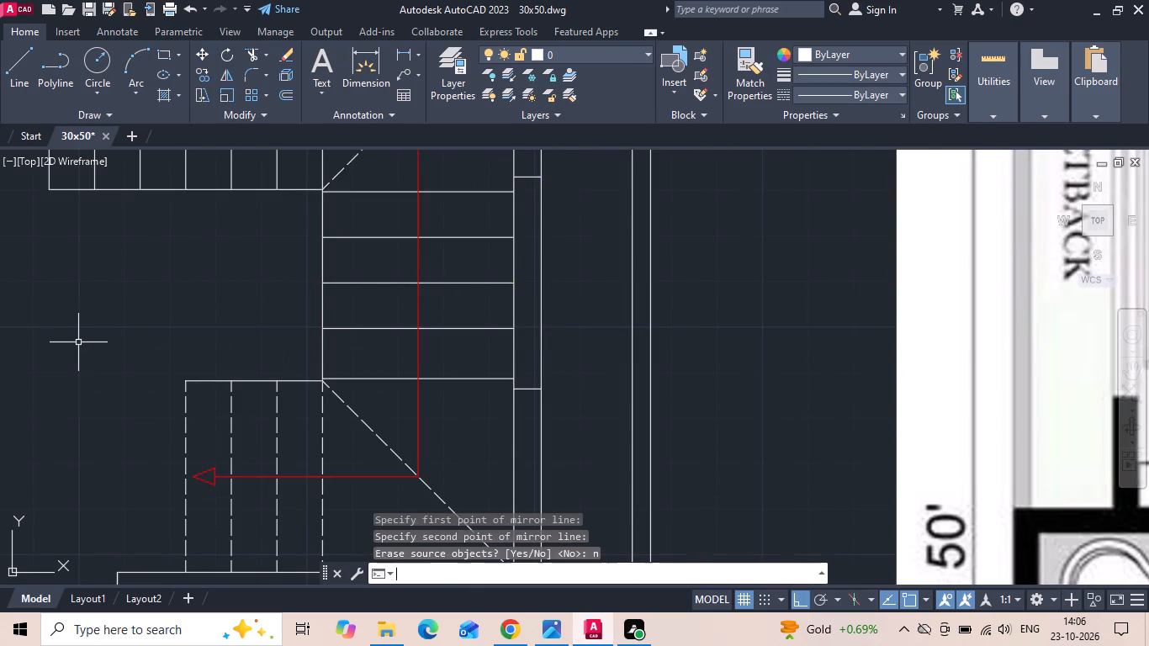
Copy the two glazing lines of the toilet window to the lower stair window, aligned with its upper jamb's outer end.
{"action": "scroll", "coordinate": [495, 331], "scroll_direction": "down", "scroll_amount": 2}
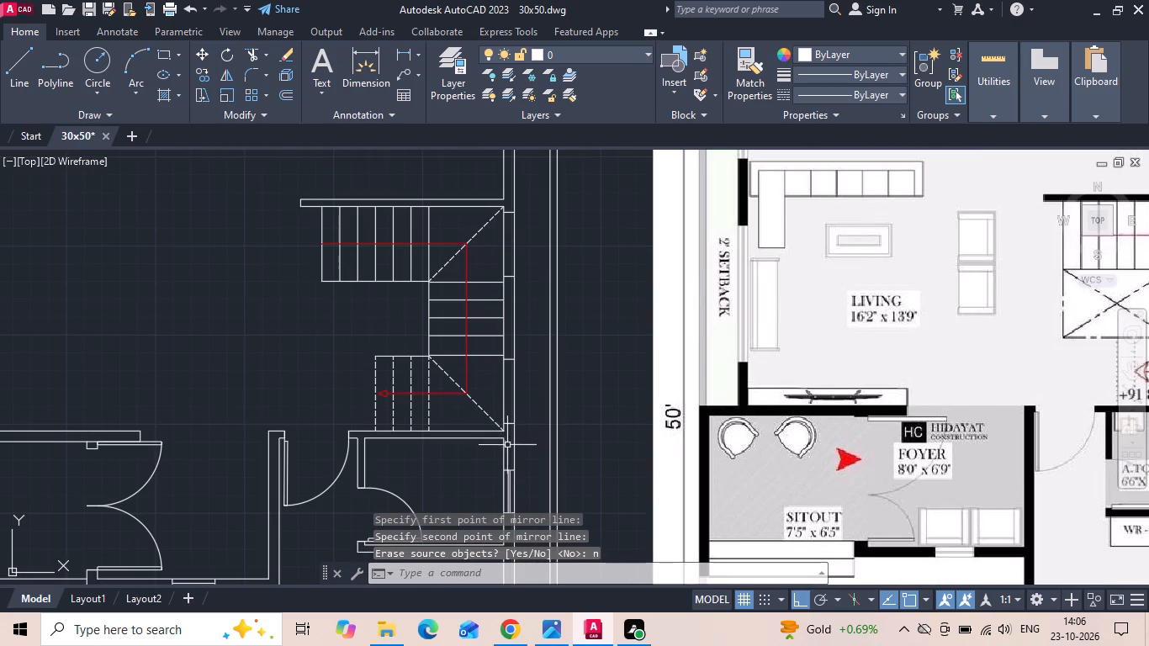
{"action": "middle_click_drag", "start_coordinate": [507, 411], "coordinate": [506, 304]}
{"action": "scroll", "coordinate": [511, 363], "scroll_direction": "up", "scroll_amount": 3}
{"action": "left_click", "coordinate": [499, 383]}
{"action": "left_click", "coordinate": [483, 401]}
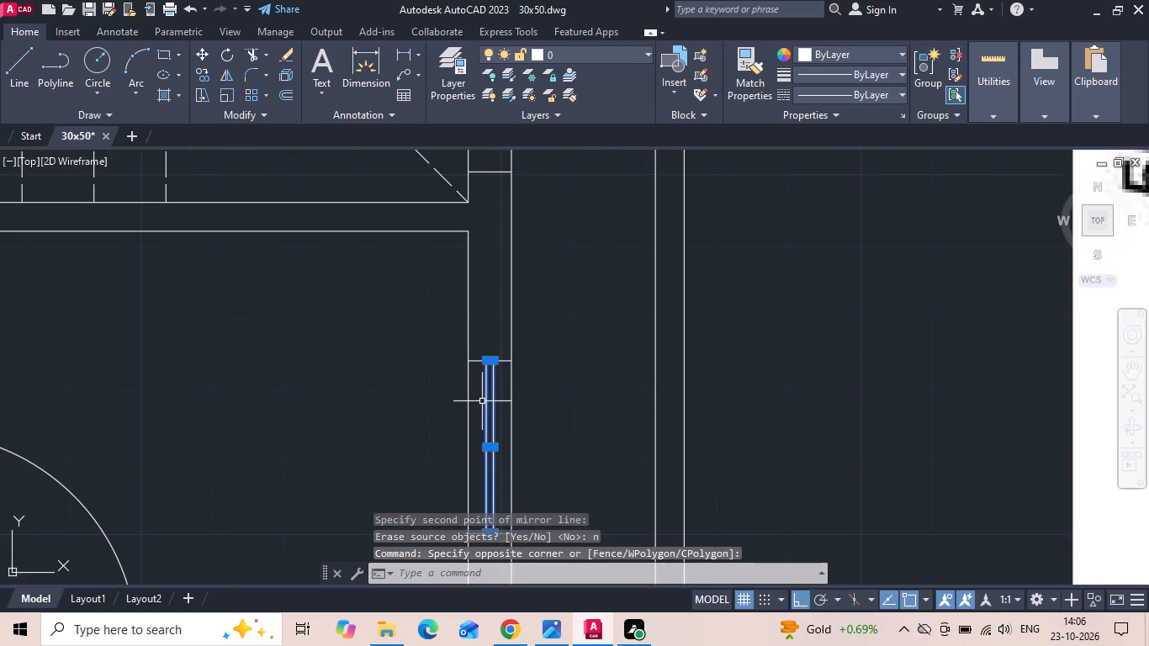
{"action": "right_click", "coordinate": [482, 401]}
{"action": "left_click", "coordinate": [522, 342]}
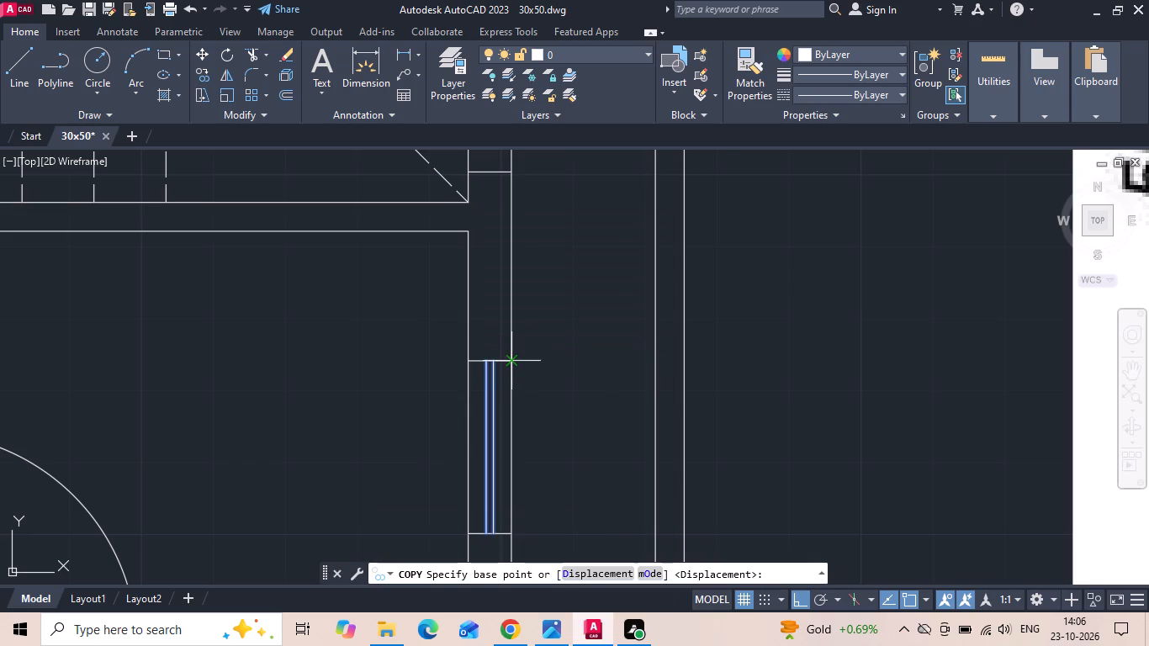
{"action": "left_click", "coordinate": [512, 358]}
{"action": "scroll", "coordinate": [527, 418], "scroll_direction": "down", "scroll_amount": 2}
{"action": "scroll", "coordinate": [521, 237], "scroll_direction": "up", "scroll_amount": 2}
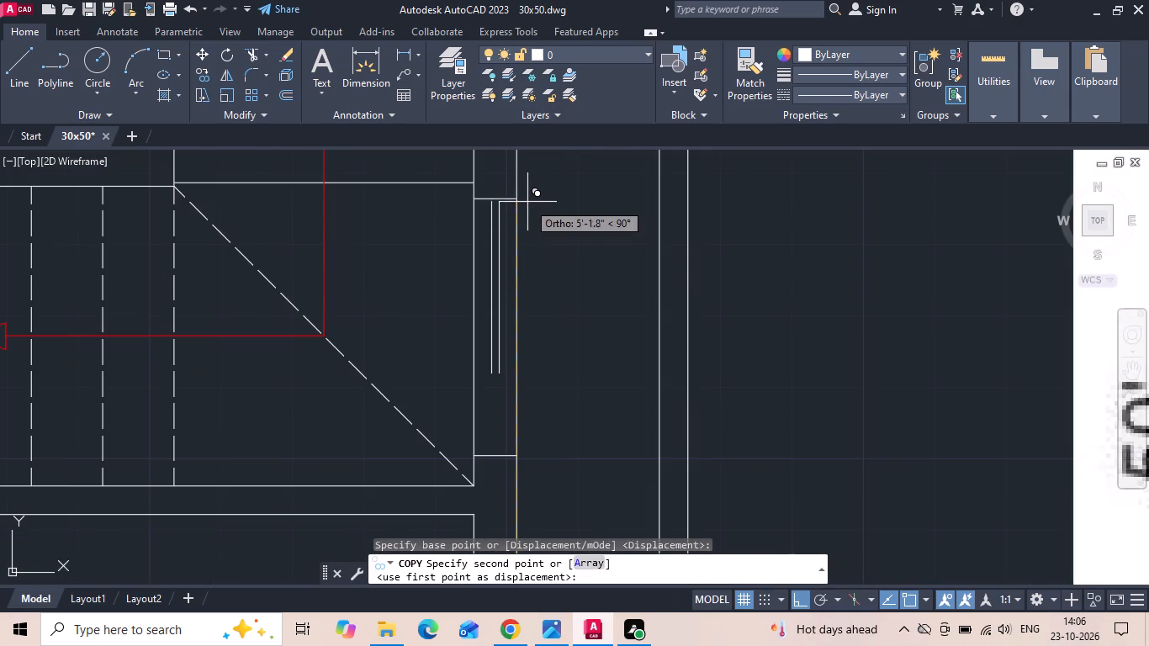
{"action": "left_click", "coordinate": [520, 199]}
Place another copy of the glazing lines in the upper stair window, aligned with its upper jamb's outer end.
{"action": "scroll", "coordinate": [519, 396], "scroll_direction": "down", "scroll_amount": 1}
{"action": "middle_click_drag", "start_coordinate": [484, 254], "coordinate": [484, 401]}
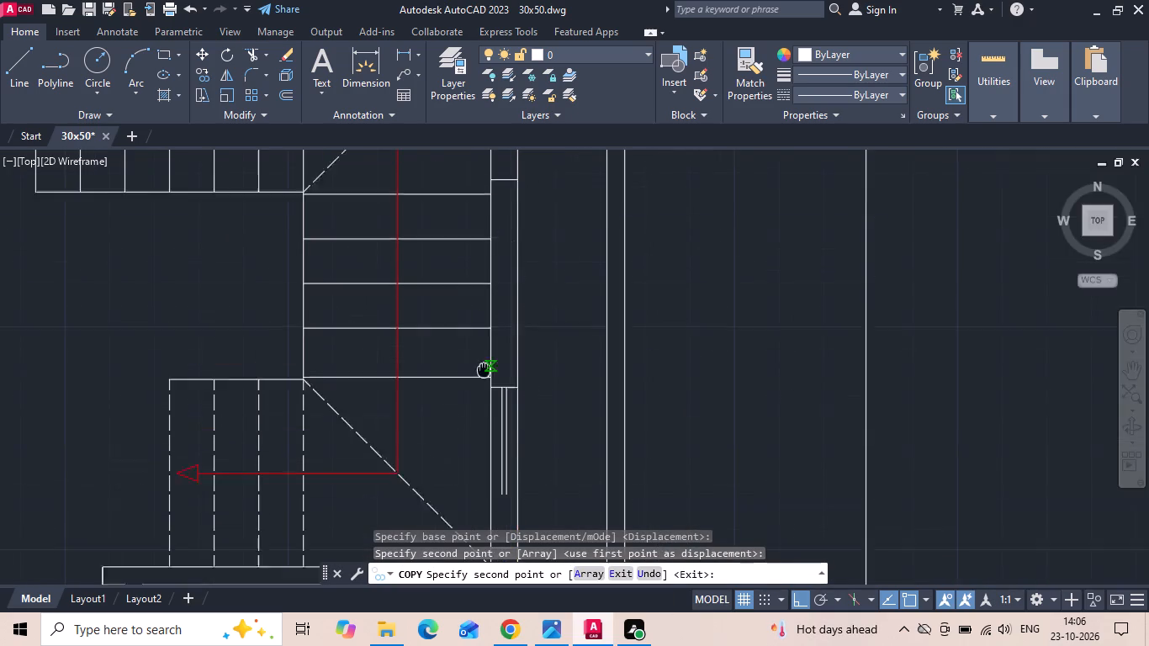
{"action": "middle_click_drag", "start_coordinate": [484, 401], "coordinate": [486, 411]}
{"action": "middle_click_drag", "start_coordinate": [530, 261], "coordinate": [518, 406]}
{"action": "scroll", "coordinate": [516, 228], "scroll_direction": "up", "scroll_amount": 1}
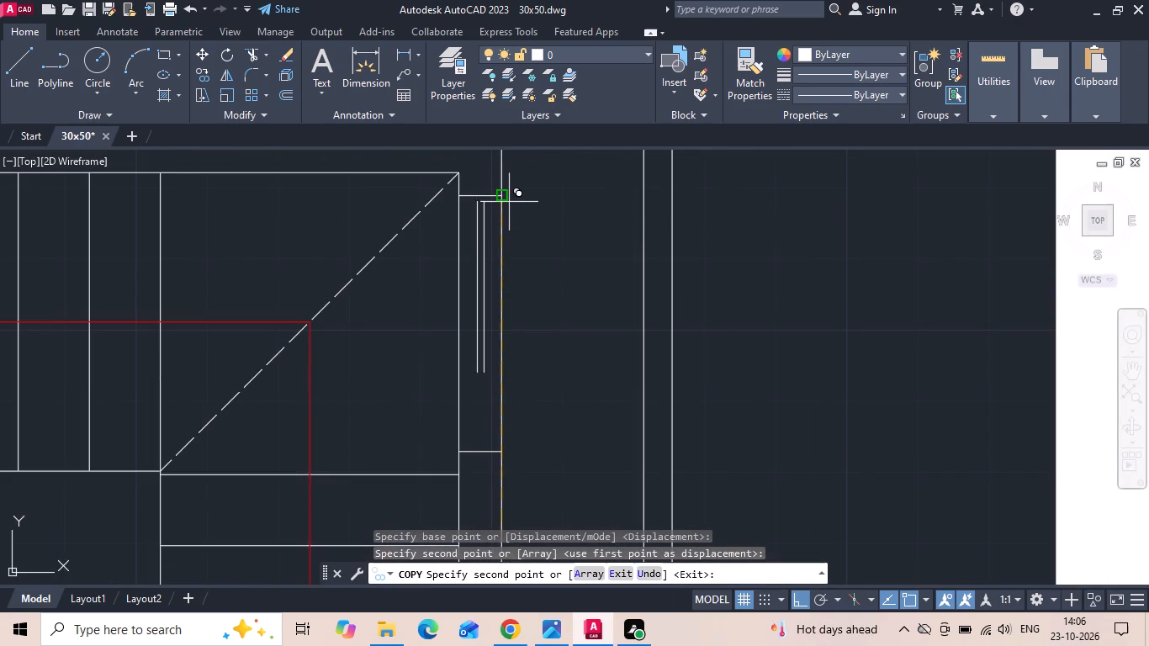
{"action": "left_click", "coordinate": [505, 193]}
{"action": "key", "text": "Escape"}
Extend the glazing lines of both stair windows down to their lower jamb lines.
{"action": "key", "text": "e"}
{"action": "key", "text": "x"}
{"action": "key", "text": "space"}
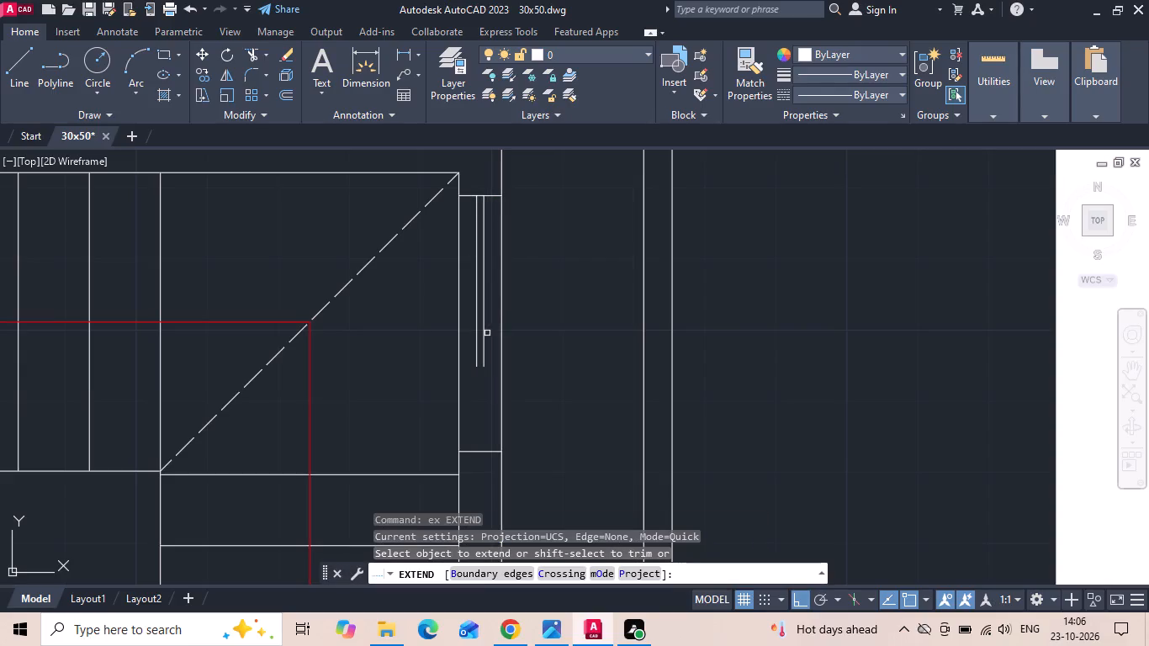
{"action": "left_click", "coordinate": [484, 338]}
{"action": "left_click", "coordinate": [475, 358]}
{"action": "scroll", "coordinate": [552, 228], "scroll_direction": "down", "scroll_amount": 3}
{"action": "scroll", "coordinate": [527, 399], "scroll_direction": "up", "scroll_amount": 1}
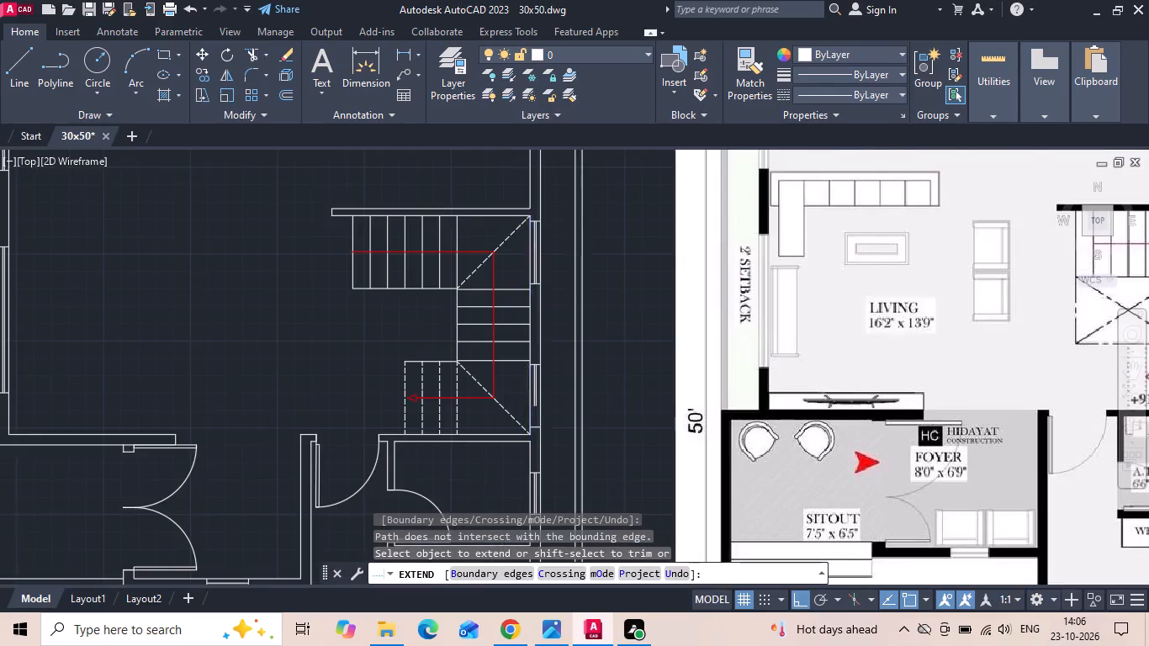
{"action": "left_click", "coordinate": [537, 400]}
{"action": "left_click", "coordinate": [535, 400]}
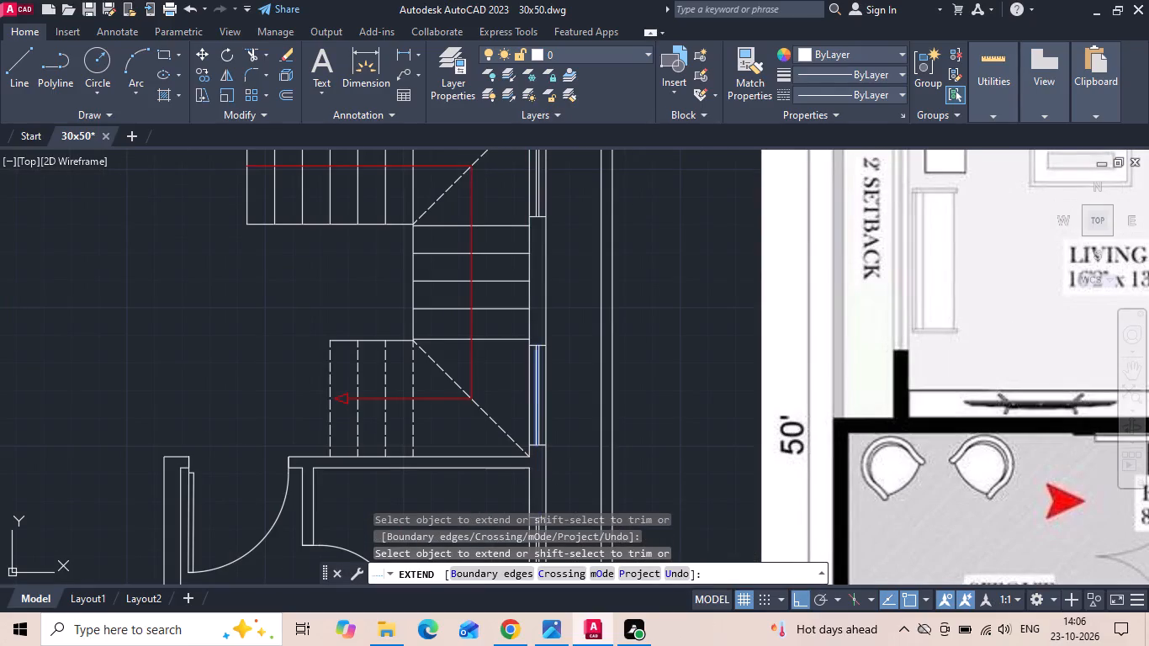
{"action": "key", "text": "Escape"}
Save the drawing.
{"action": "key", "text": "ctrl+s"}
{"action": "scroll", "coordinate": [520, 302], "scroll_direction": "down", "scroll_amount": 2}
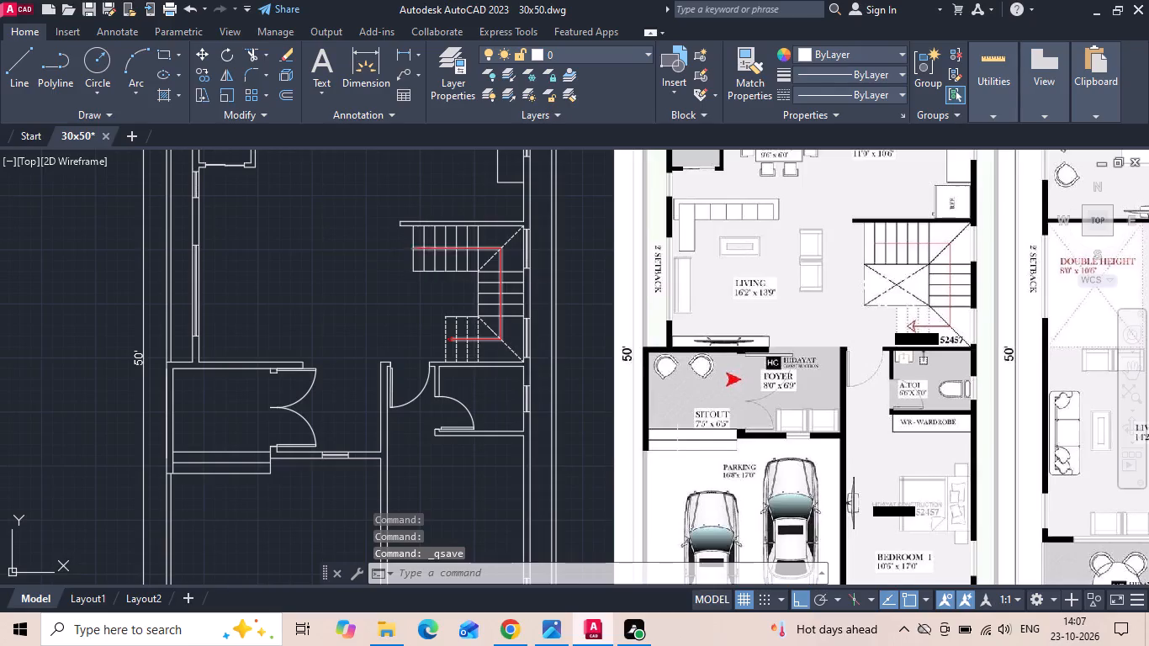
{"action": "key", "text": "ctrl+s"}
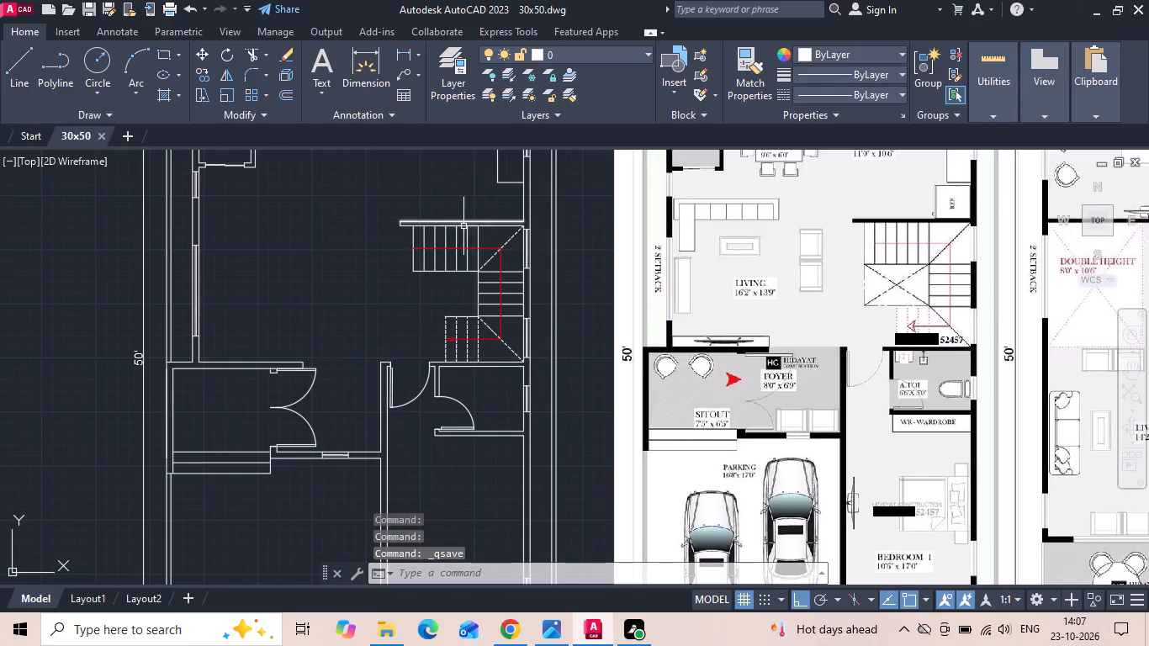
Copy the whole ground floor plan horizontally about 99'-6" to the far side of the reference image.
{"action": "scroll", "coordinate": [452, 246], "scroll_direction": "down", "scroll_amount": 3}
{"action": "scroll", "coordinate": [481, 203], "scroll_direction": "up", "scroll_amount": 1}
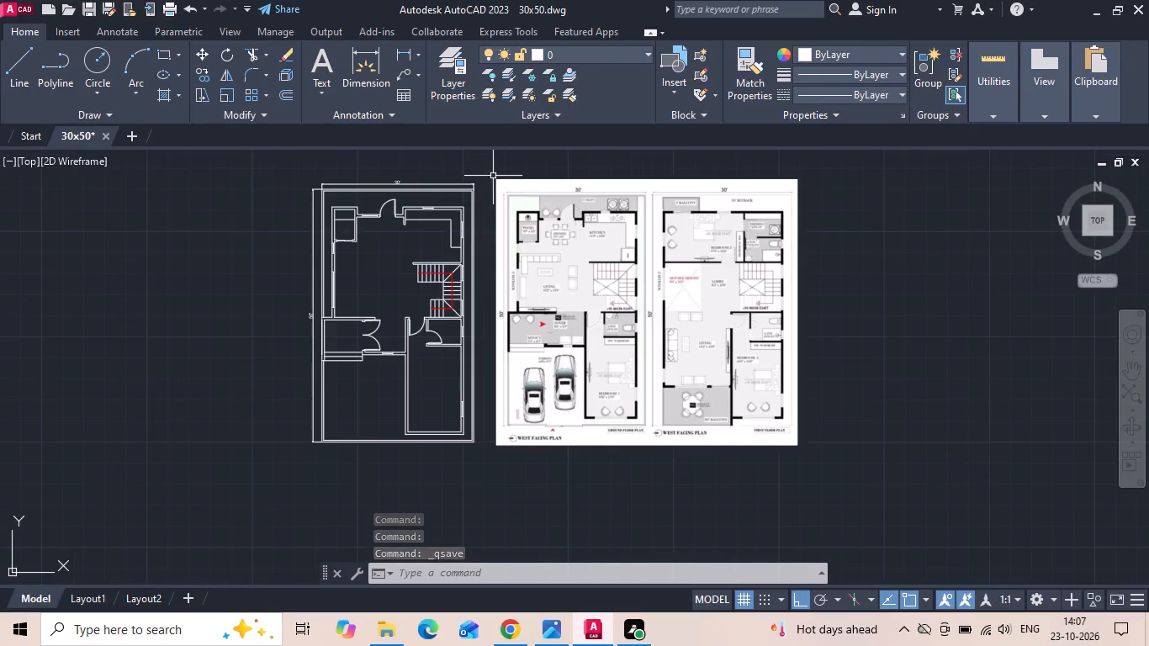
{"action": "left_click", "coordinate": [488, 172]}
{"action": "left_click", "coordinate": [248, 484]}
{"action": "right_click", "coordinate": [340, 355]}
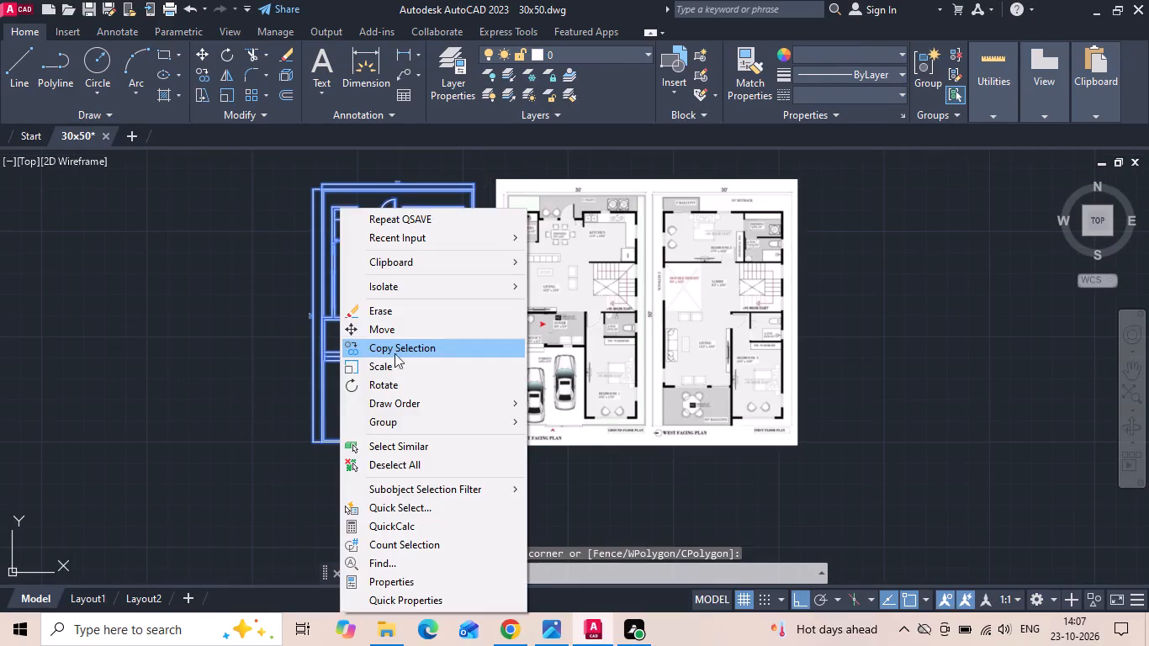
{"action": "left_click", "coordinate": [405, 353]}
{"action": "left_click_drag", "start_coordinate": [374, 332], "coordinate": [416, 329]}
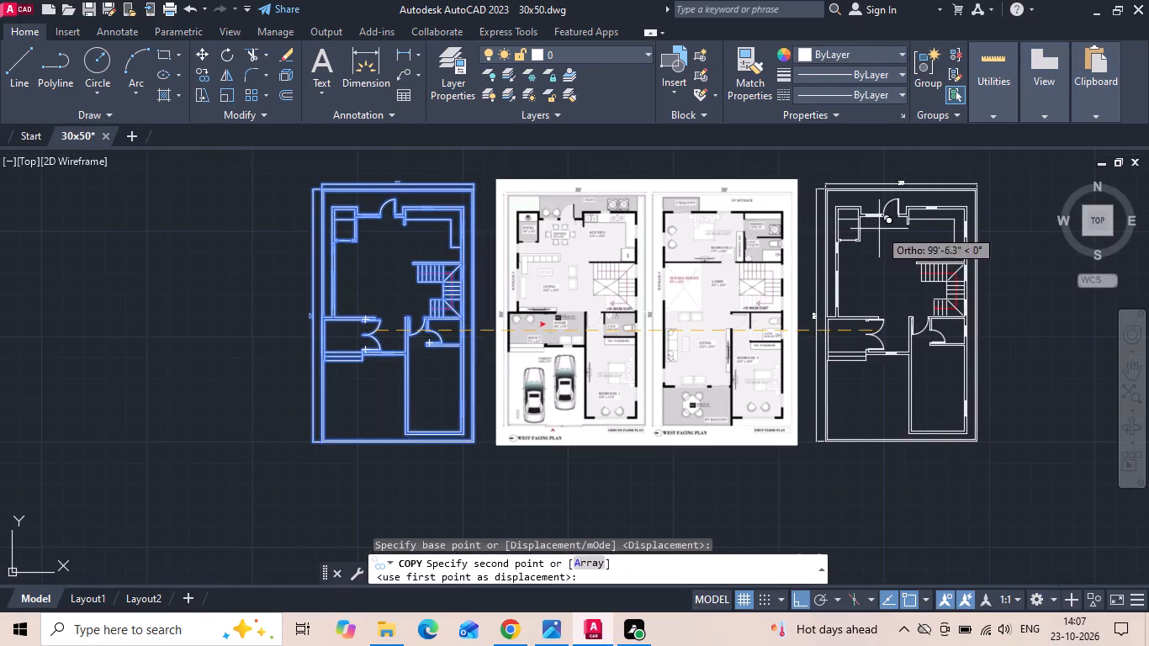
{"action": "left_click", "coordinate": [879, 229]}
{"action": "key", "text": "Escape"}
In the copied plan, erase the small upper corner room's partitions, adjoining window and door, stub walls and kitchen counter lines.
{"action": "scroll", "coordinate": [765, 214], "scroll_direction": "up", "scroll_amount": 3}
{"action": "middle_click_drag", "start_coordinate": [708, 246], "coordinate": [444, 338]}
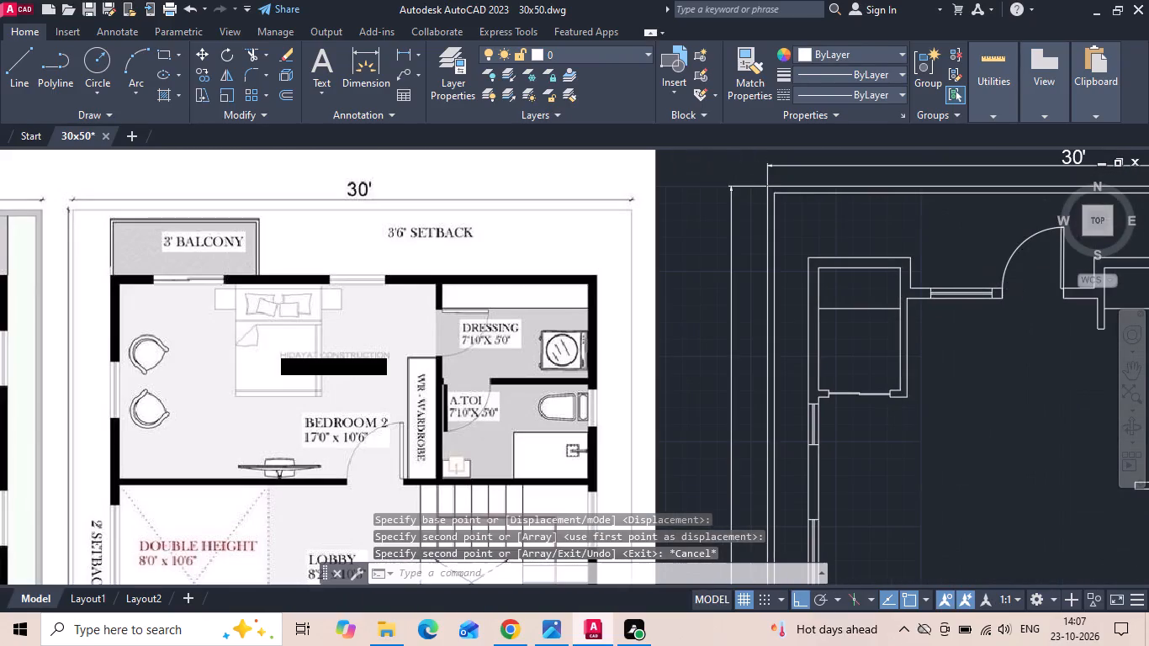
{"action": "scroll", "coordinate": [168, 299], "scroll_direction": "down", "scroll_amount": 1}
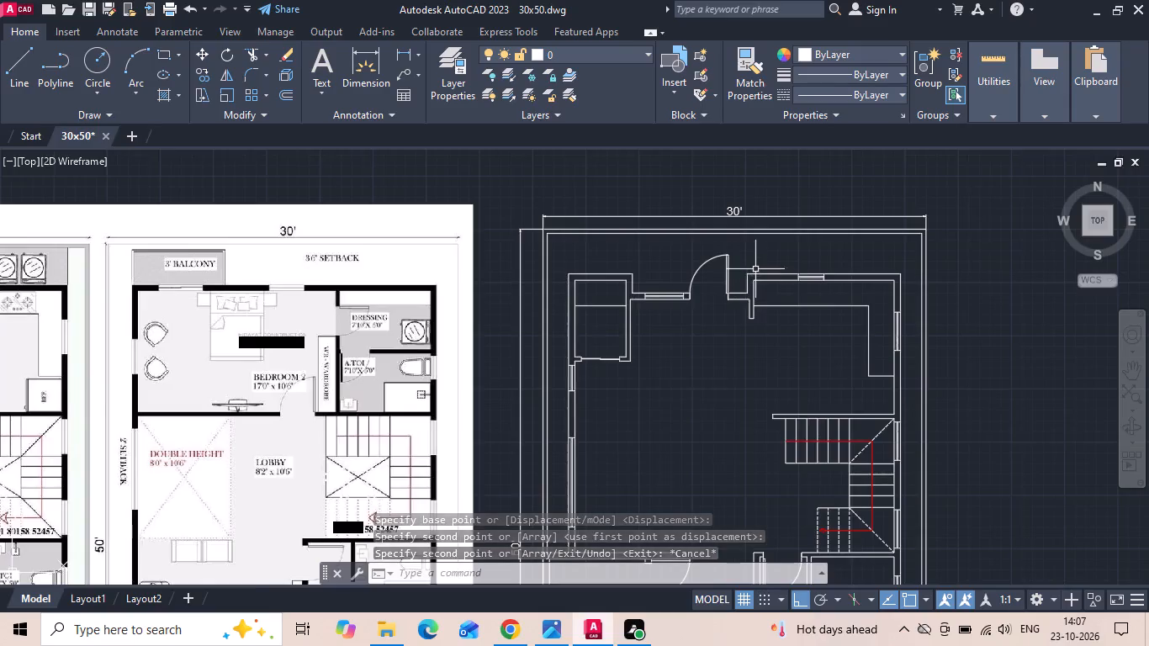
{"action": "scroll", "coordinate": [740, 273], "scroll_direction": "up", "scroll_amount": 2}
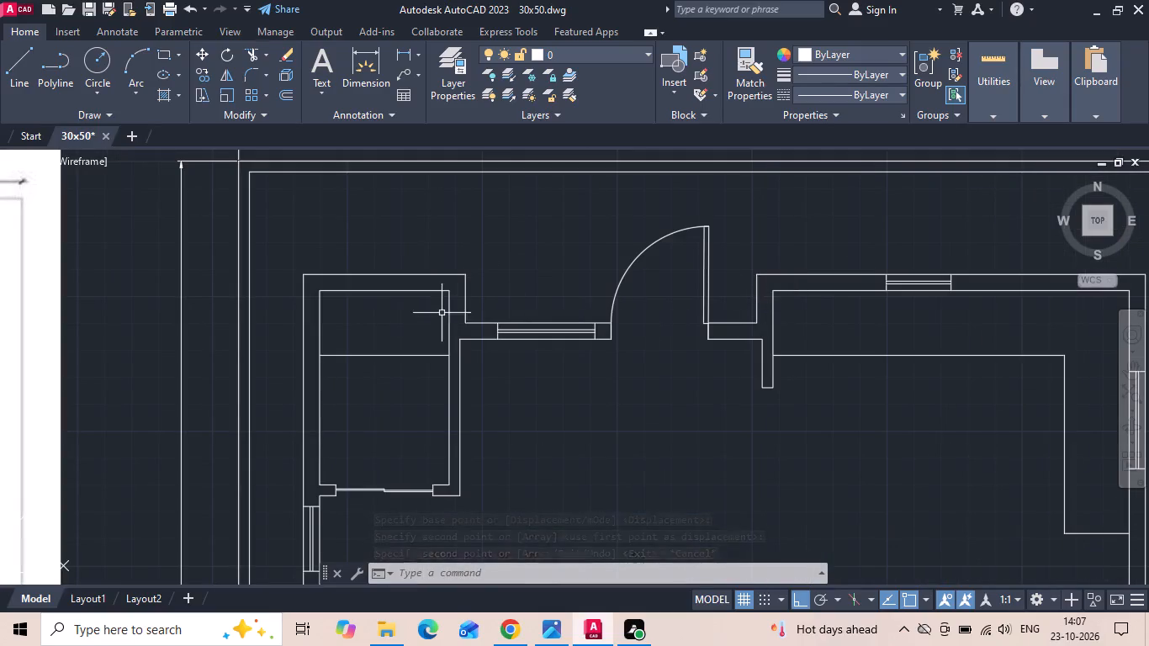
{"action": "left_click_drag", "start_coordinate": [421, 322], "coordinate": [409, 306]}
{"action": "left_click", "coordinate": [395, 274]}
{"action": "left_click_drag", "start_coordinate": [798, 315], "coordinate": [762, 331]}
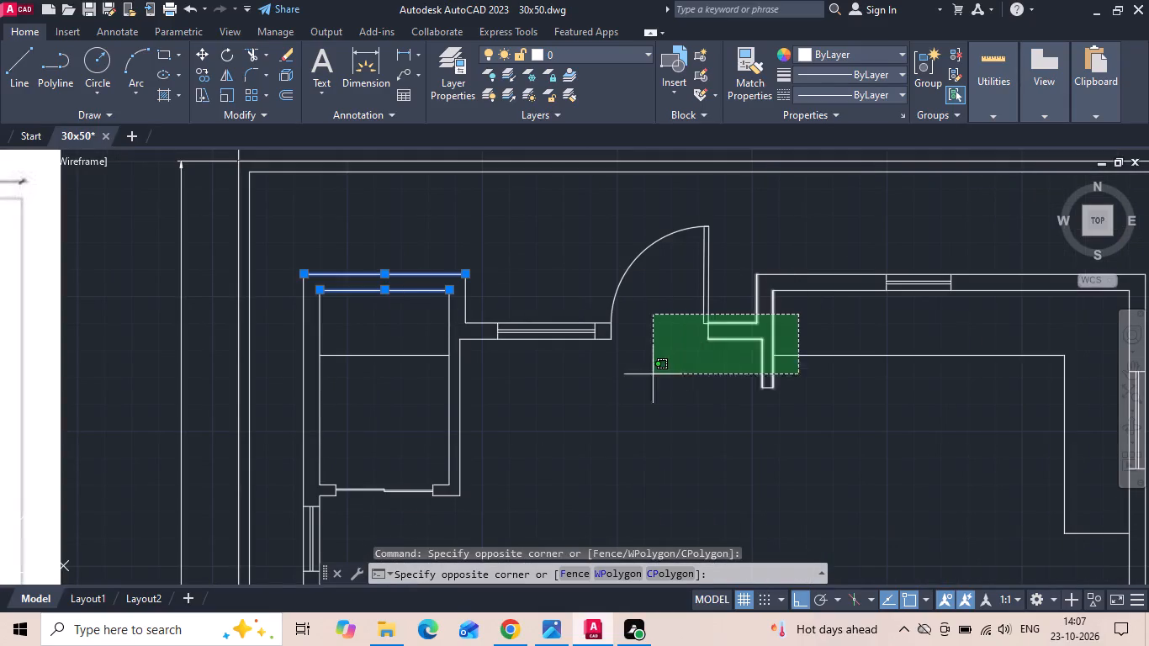
{"action": "left_click", "coordinate": [486, 418]}
{"action": "left_click_drag", "start_coordinate": [405, 384], "coordinate": [394, 357]}
{"action": "left_click", "coordinate": [383, 330]}
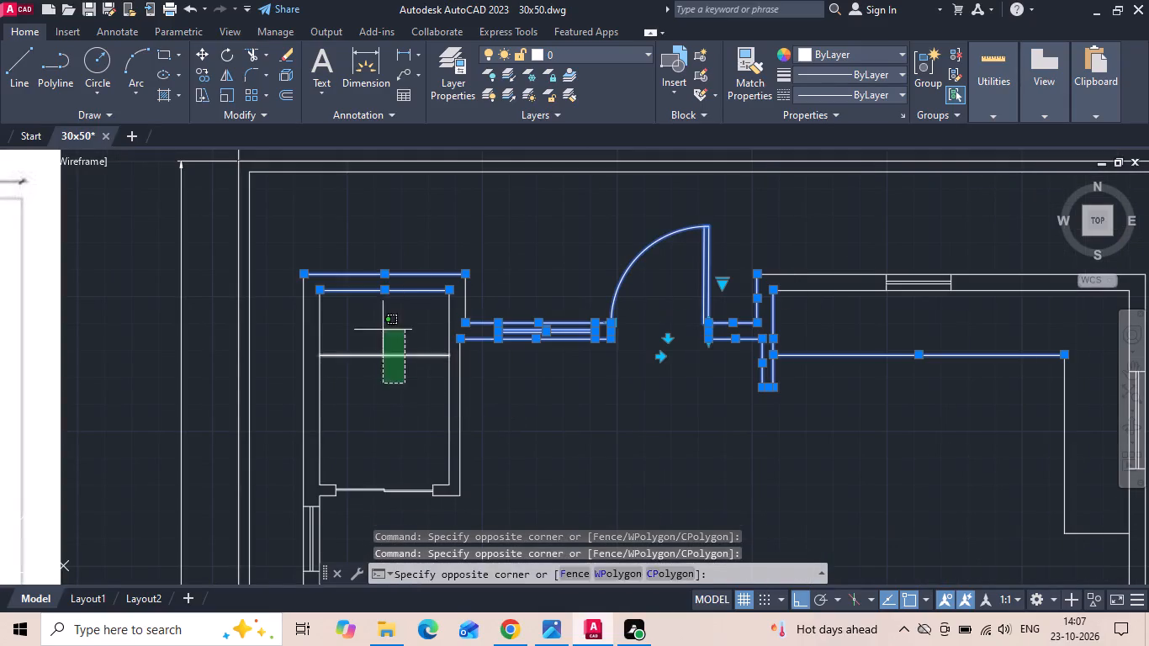
{"action": "left_click_drag", "start_coordinate": [476, 404], "coordinate": [422, 437]}
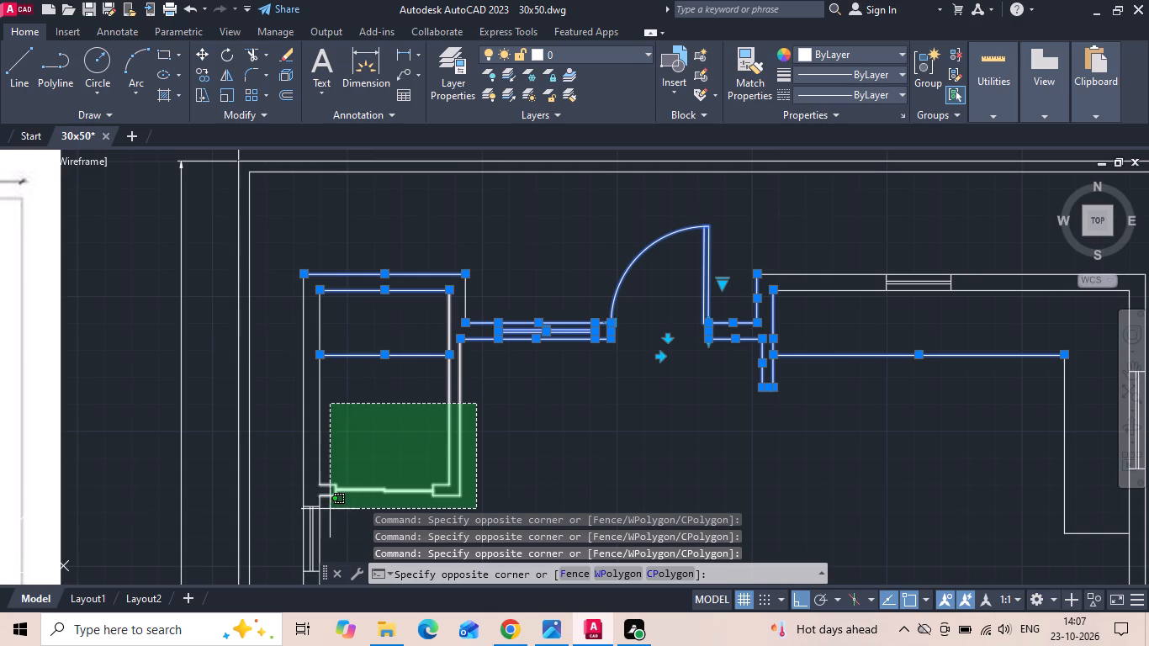
{"action": "left_click", "coordinate": [330, 509]}
{"action": "middle_click_drag", "start_coordinate": [365, 430], "coordinate": [342, 346]}
{"action": "left_click", "coordinate": [1048, 423]}
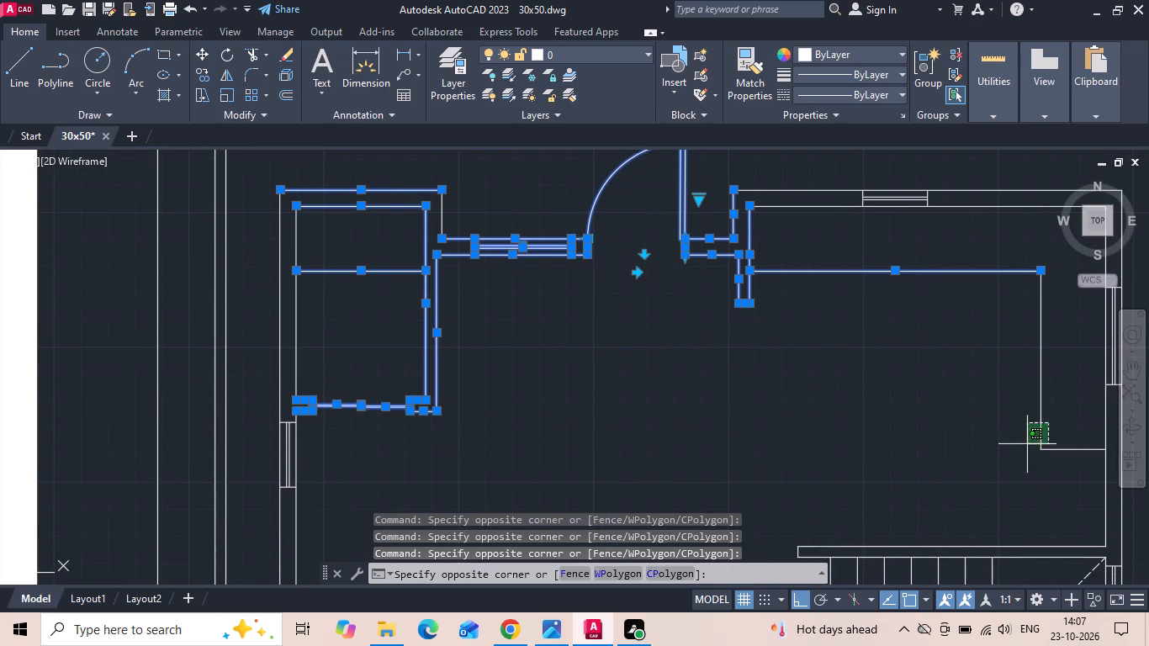
{"action": "left_click", "coordinate": [965, 471]}
{"action": "key", "text": "Delete"}
Erase the leftover short vertical wall line near the removed corner room.
{"action": "left_click_drag", "start_coordinate": [495, 228], "coordinate": [426, 295]}
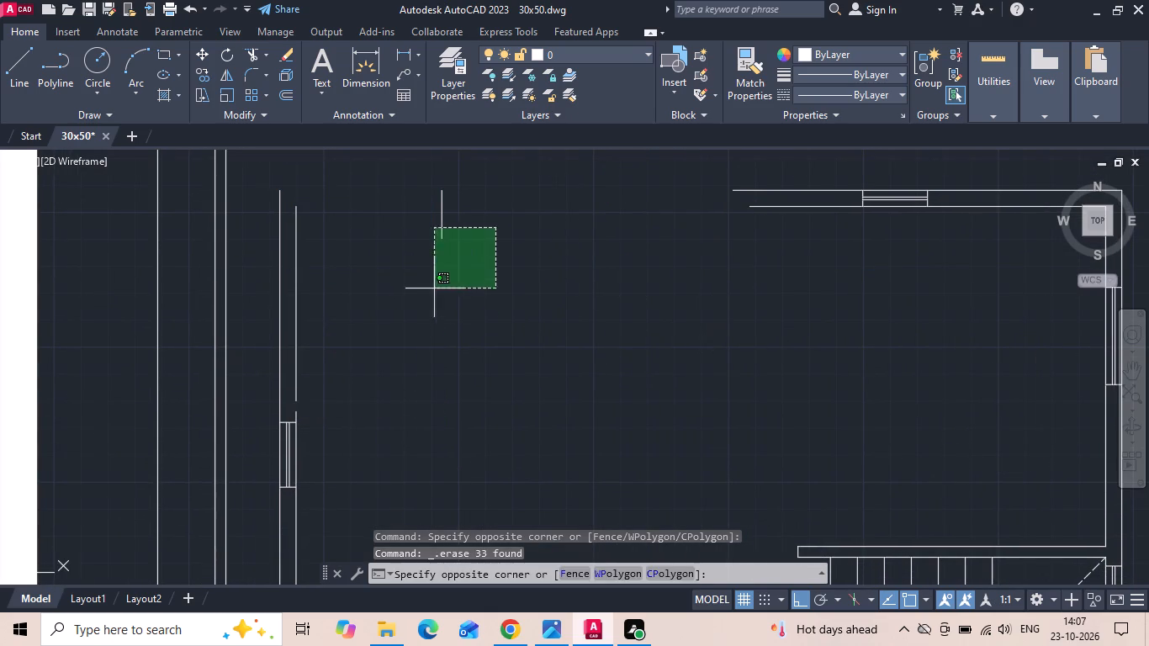
{"action": "left_click", "coordinate": [396, 317]}
{"action": "key", "text": "Delete"}
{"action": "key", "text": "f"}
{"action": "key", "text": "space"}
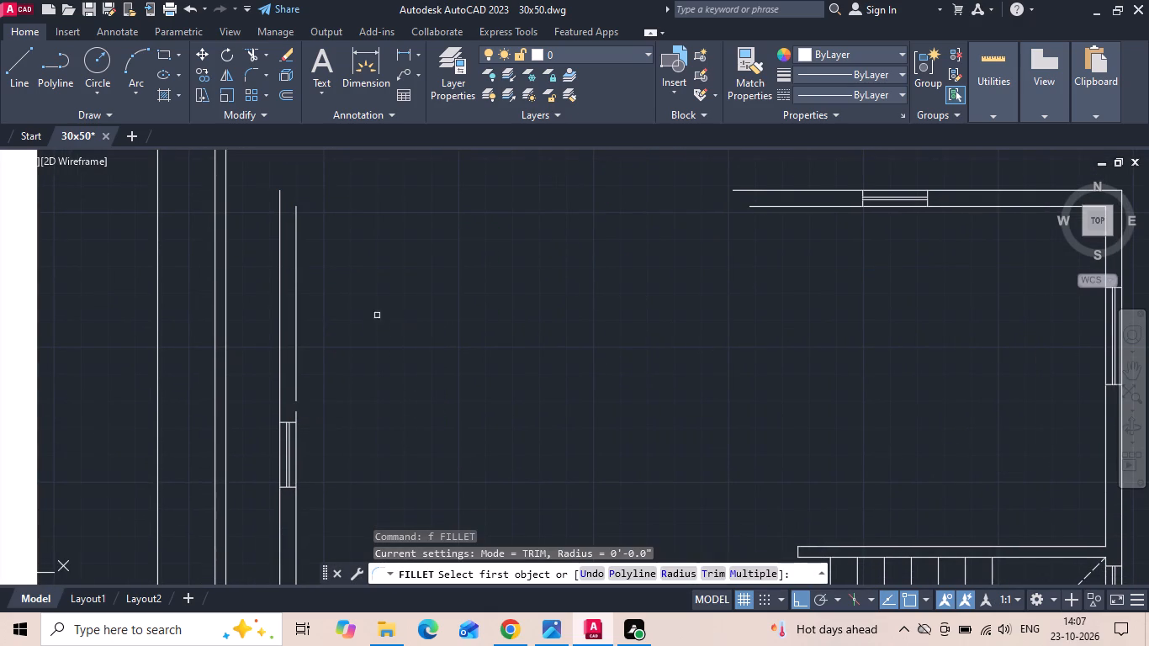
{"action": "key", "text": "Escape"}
Erase the left wall's detached inner line above the upper window.
{"action": "left_click", "coordinate": [297, 247]}
{"action": "key", "text": "Delete"}
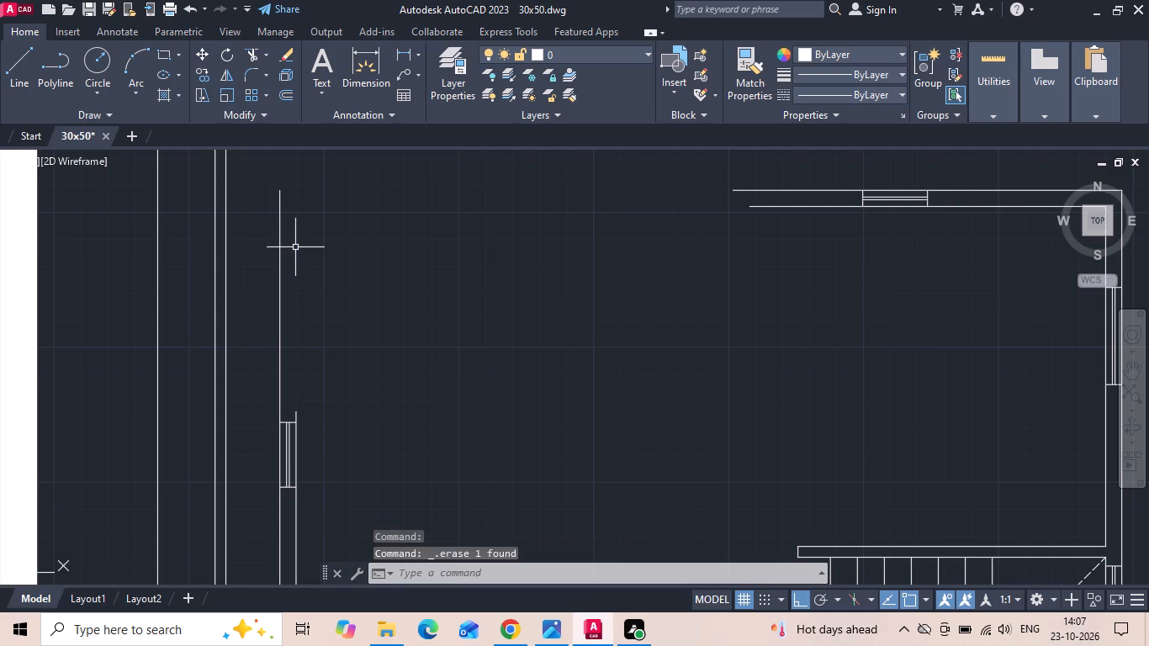
Fillet the inner and outer lines of the left and top walls at zero radius to close the copied plan's upper-left corner.
{"action": "type", "text": "f"}
{"action": "key", "text": "space"}
{"action": "left_click", "coordinate": [296, 414]}
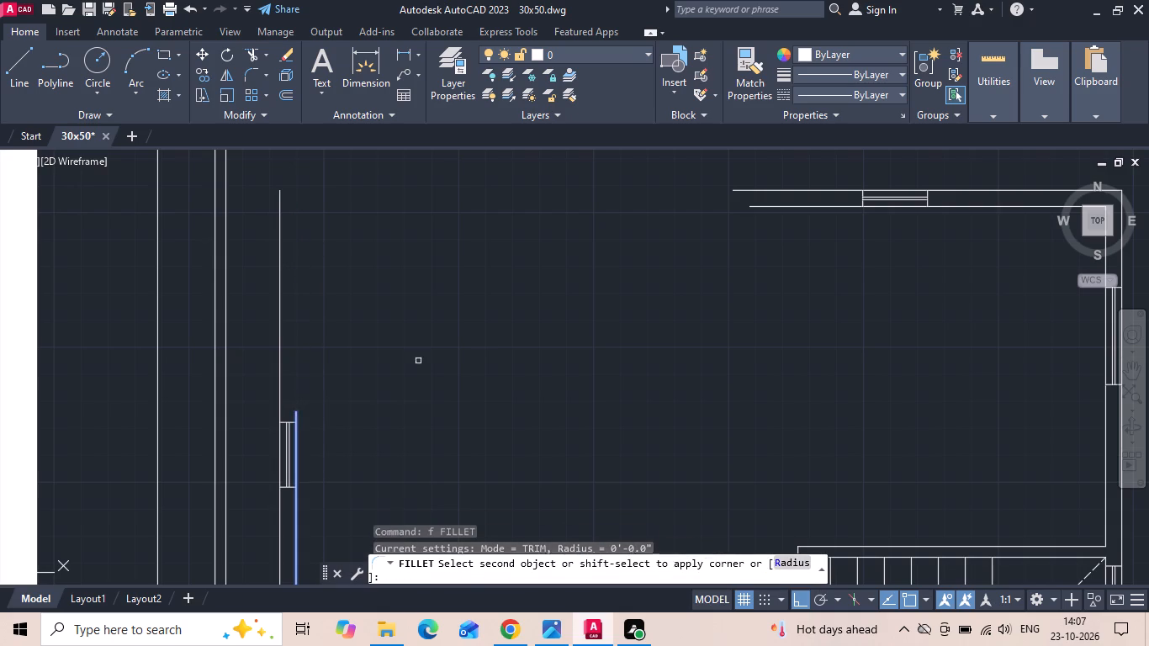
{"action": "left_click", "coordinate": [759, 208]}
{"action": "key", "text": "space"}
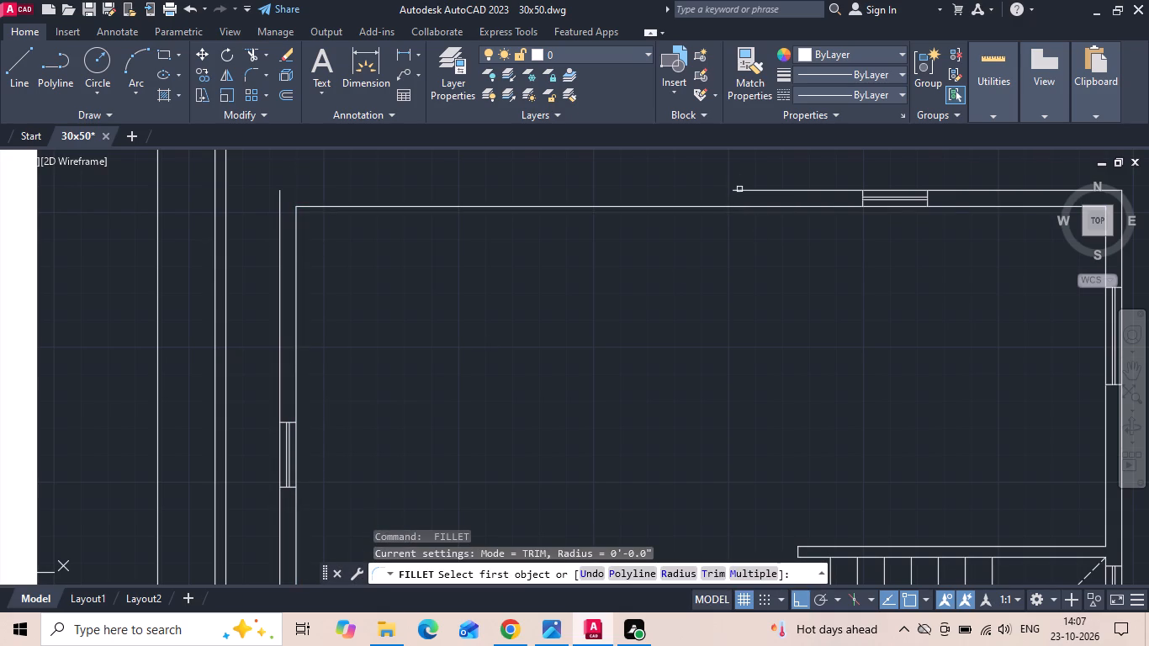
{"action": "left_click", "coordinate": [739, 190]}
{"action": "left_click", "coordinate": [280, 257]}
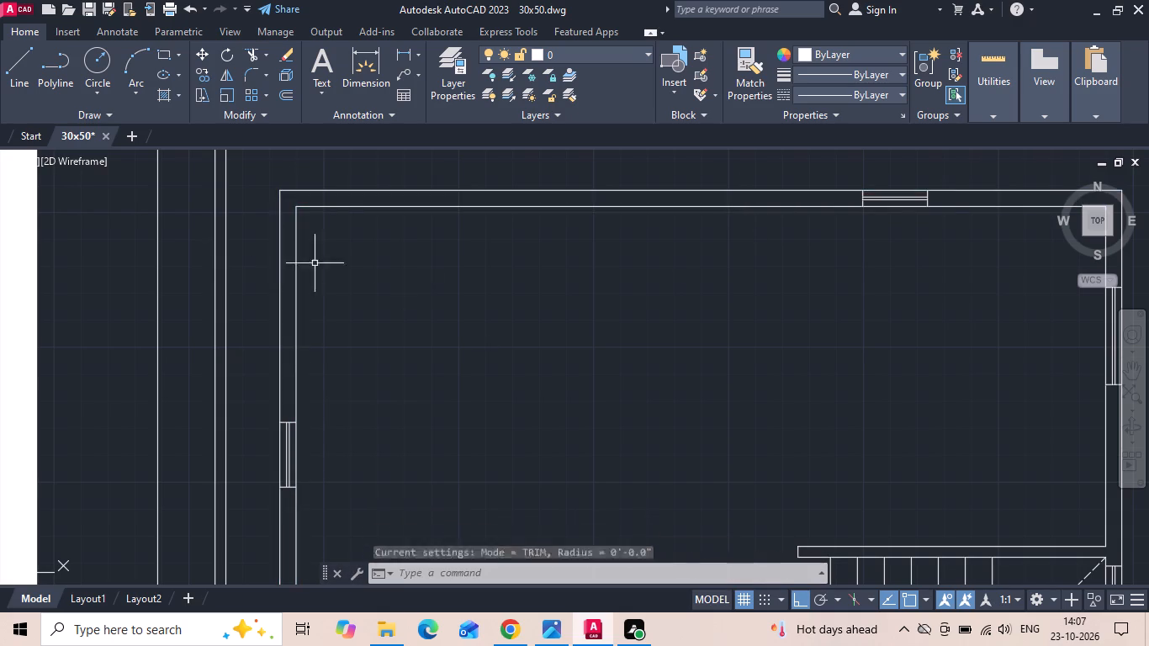
{"action": "scroll", "coordinate": [564, 366], "scroll_direction": "down", "scroll_amount": 1}
{"action": "key", "text": "Escape"}
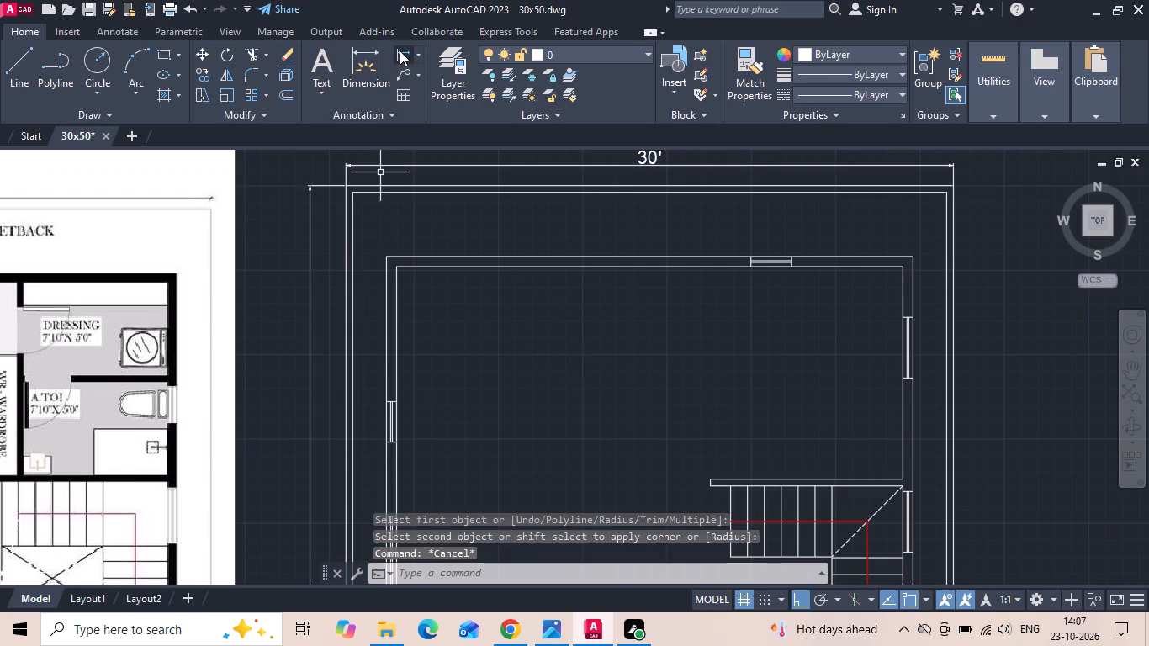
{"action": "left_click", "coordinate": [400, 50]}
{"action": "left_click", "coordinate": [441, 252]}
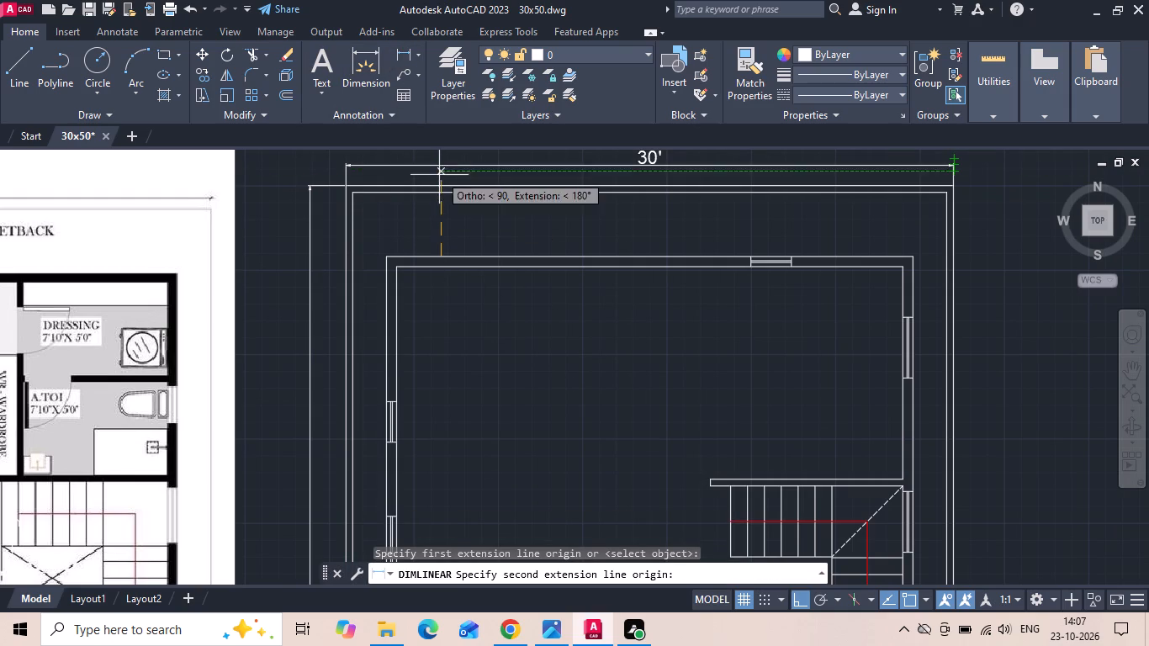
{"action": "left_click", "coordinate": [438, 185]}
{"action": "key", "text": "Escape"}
Copy the top wall's outer line 3' upward as the balcony's outer edge.
{"action": "scroll", "coordinate": [437, 230], "scroll_direction": "up", "scroll_amount": 1}
{"action": "left_click", "coordinate": [432, 262]}
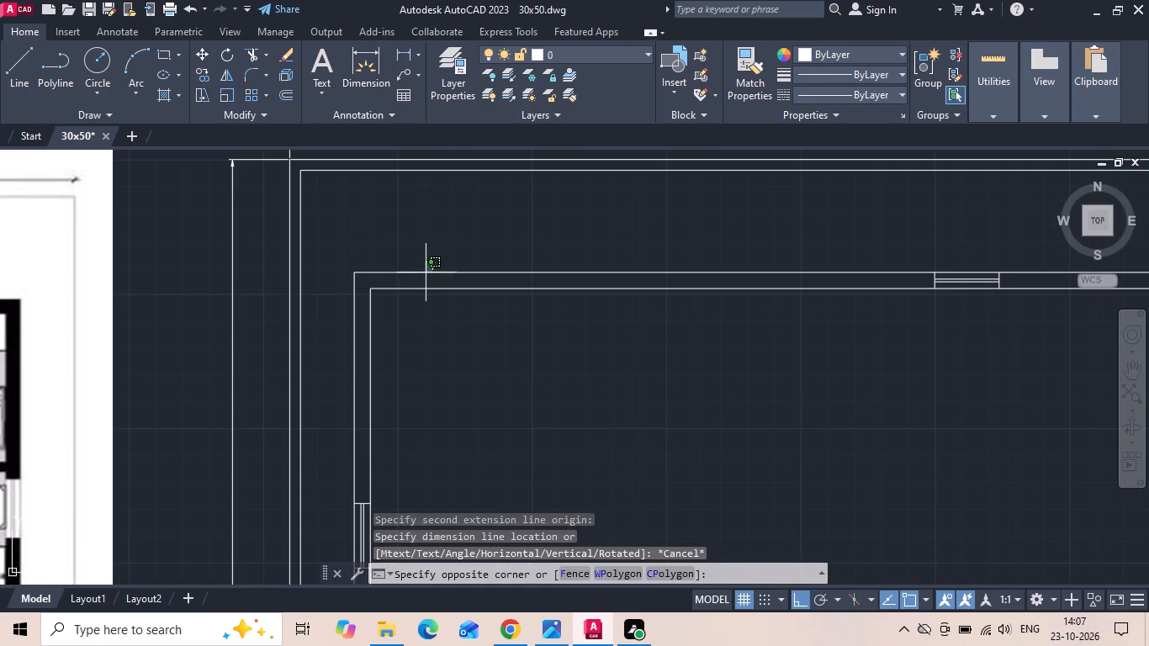
{"action": "left_click", "coordinate": [425, 274]}
{"action": "right_click", "coordinate": [423, 274]}
{"action": "left_click", "coordinate": [458, 320]}
{"action": "left_click_drag", "start_coordinate": [462, 442], "coordinate": [463, 431]}
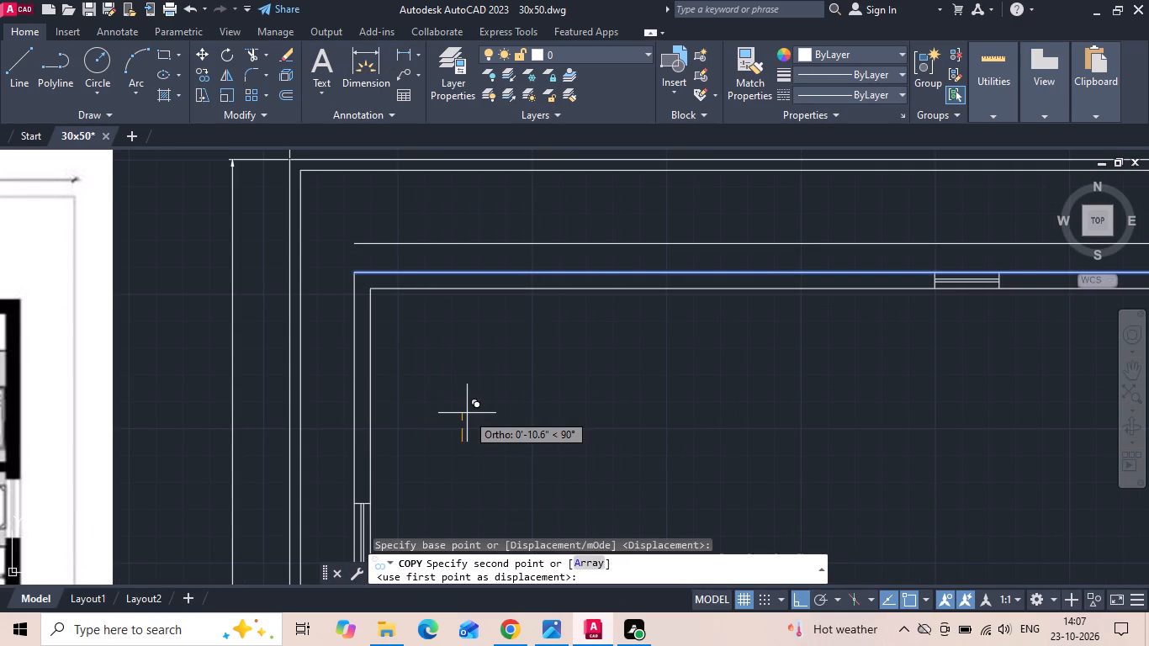
{"action": "key", "text": "3"}
{"action": "key", "text": "apostrophe"}
{"action": "key", "text": "Return"}
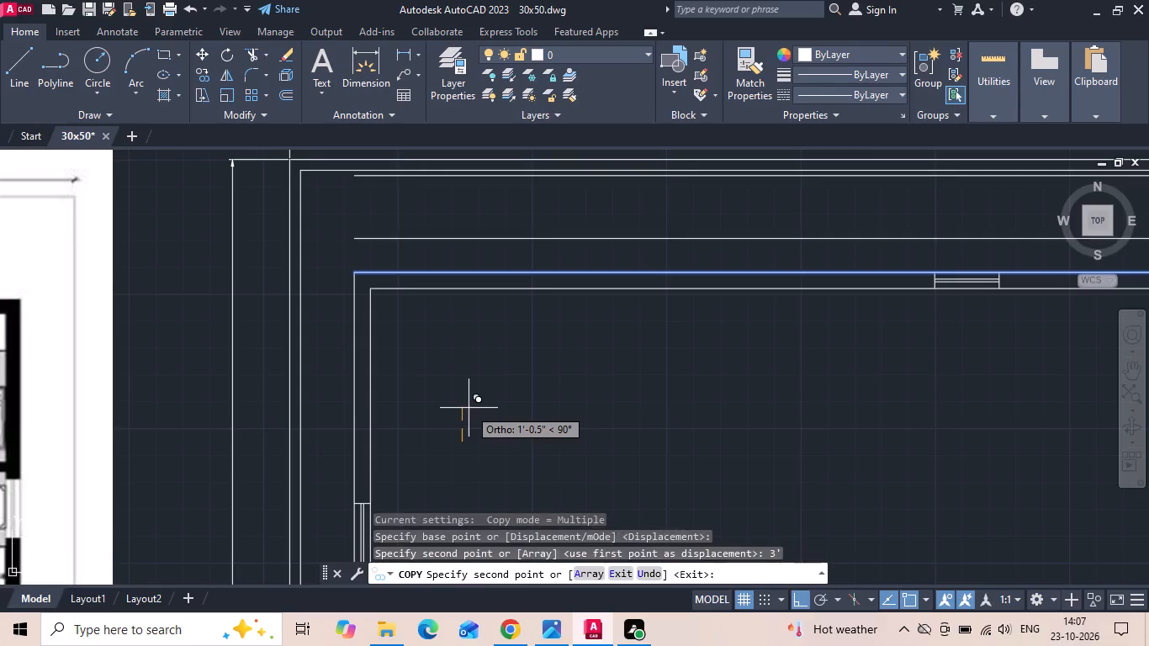
{"action": "key", "text": "Escape"}
Erase the inner boundary rectangle around the copied plan.
{"action": "left_click", "coordinate": [310, 168]}
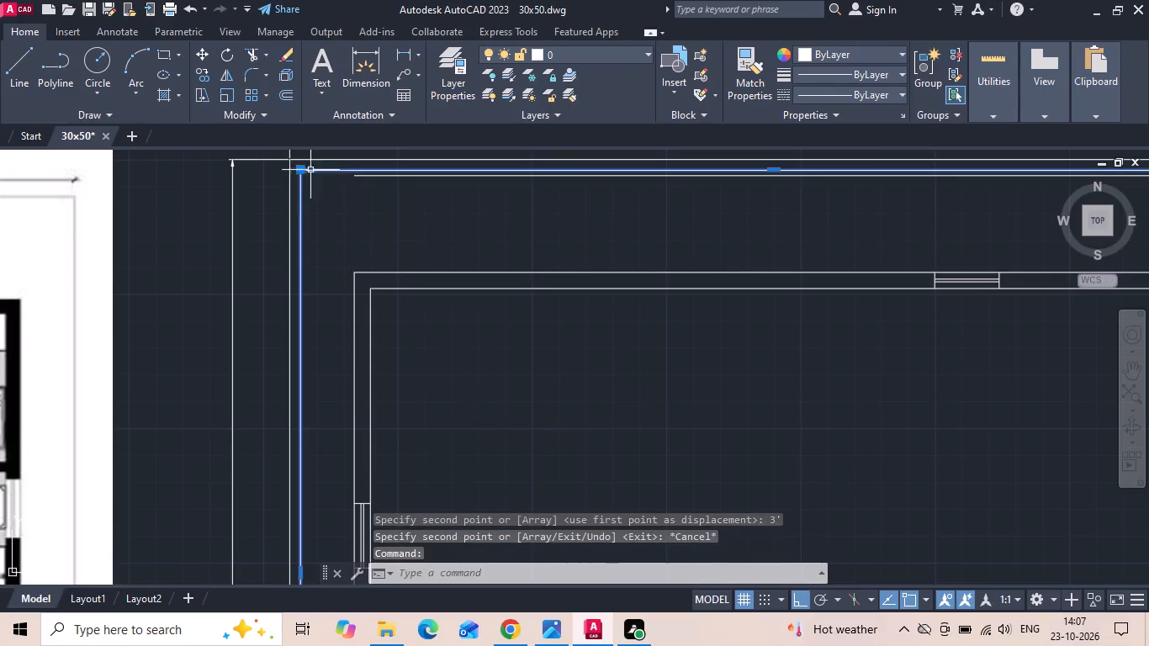
{"action": "key", "text": "Delete"}
Extend the left wall's outer line up to the balcony's outer edge line.
{"action": "type", "text": "ex"}
{"action": "key", "text": "space"}
{"action": "left_click", "coordinate": [354, 306]}
{"action": "scroll", "coordinate": [580, 350], "scroll_direction": "down", "scroll_amount": 2}
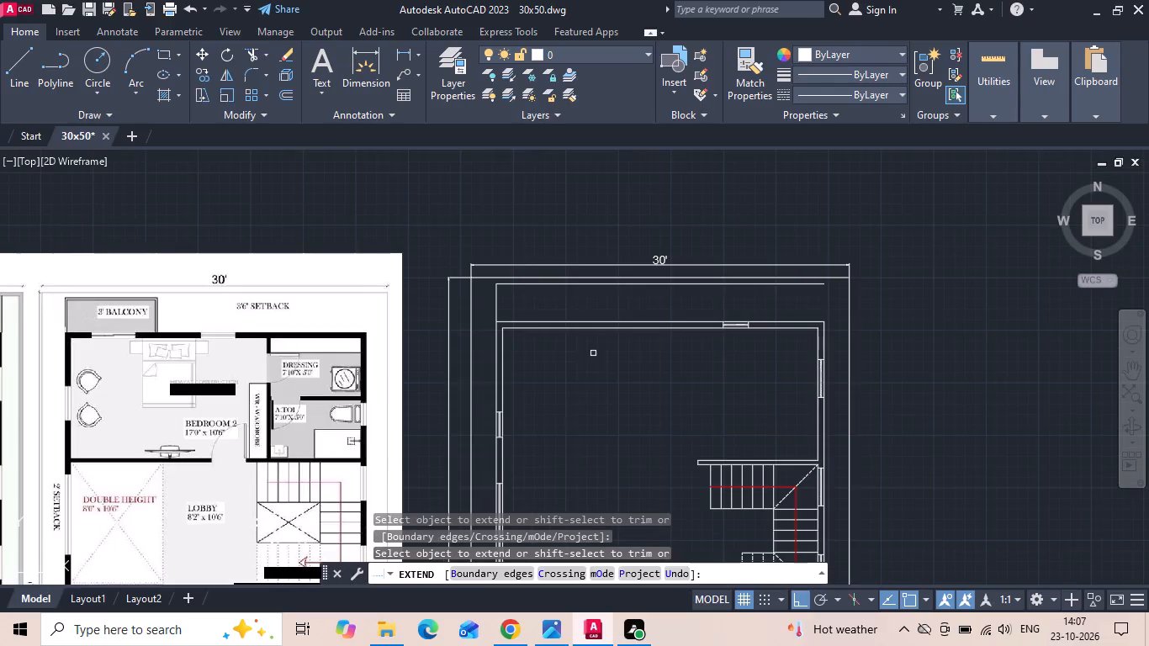
{"action": "key", "text": "Escape"}
Measure the balcony's width on the first floor reference plan.
{"action": "left_click", "coordinate": [404, 52]}
{"action": "scroll", "coordinate": [8, 352], "scroll_direction": "up", "scroll_amount": 1}
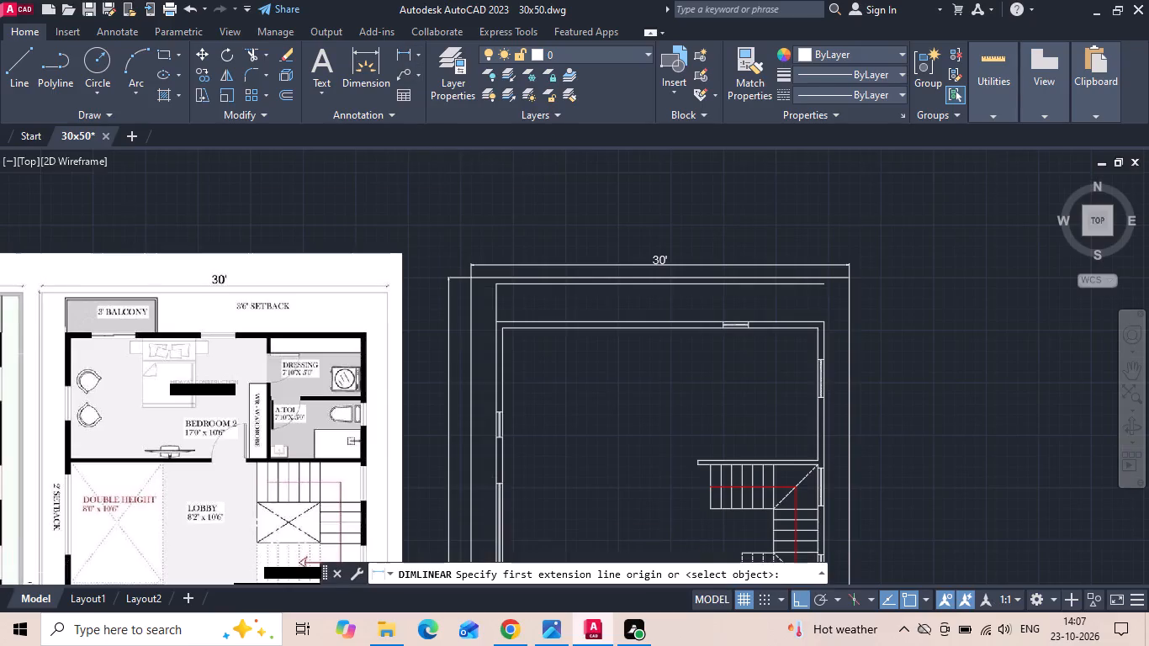
{"action": "scroll", "coordinate": [20, 345], "scroll_direction": "up", "scroll_amount": 1}
{"action": "scroll", "coordinate": [133, 285], "scroll_direction": "up", "scroll_amount": 1}
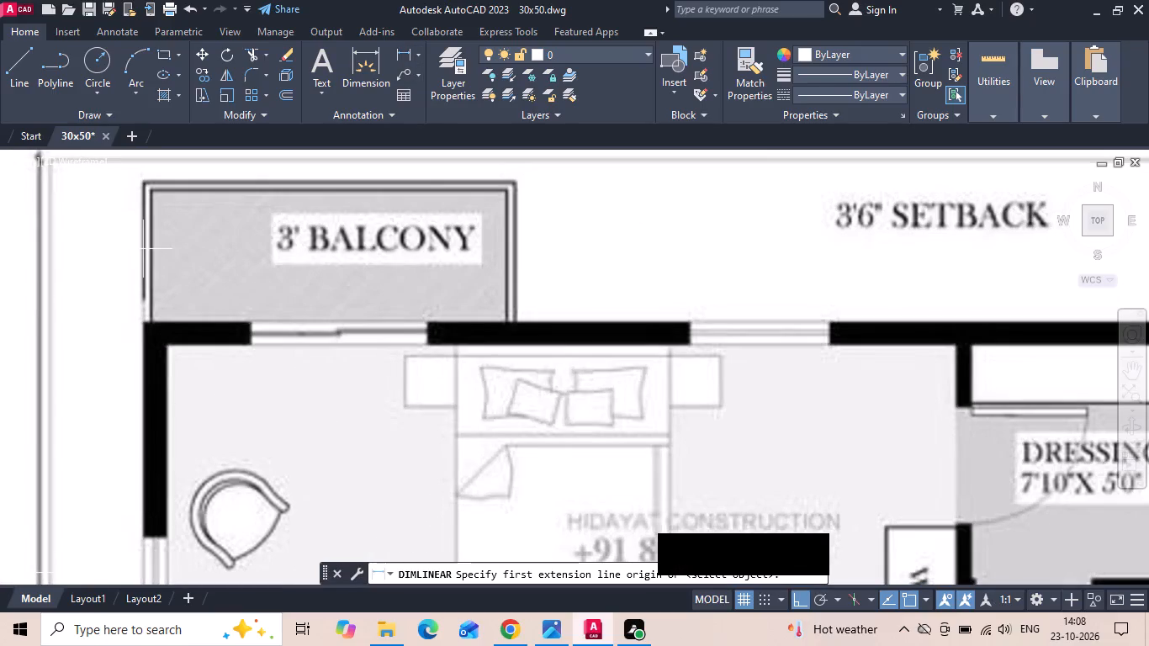
{"action": "left_click", "coordinate": [143, 249]}
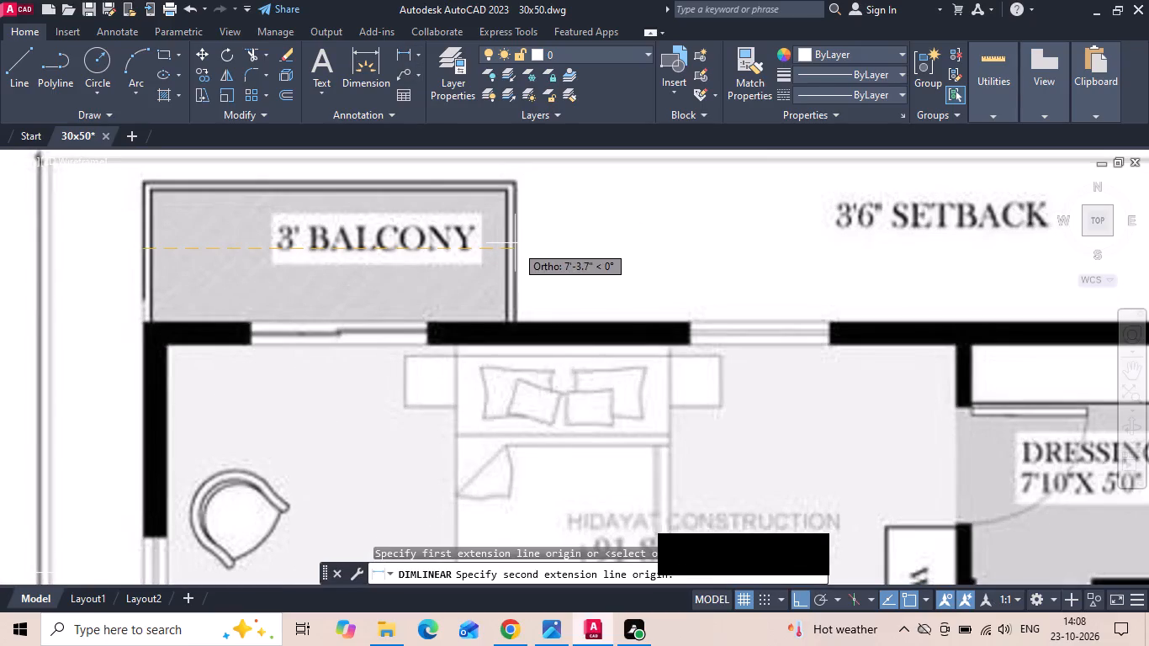
{"action": "key", "text": "Escape"}
{"action": "scroll", "coordinate": [289, 285], "scroll_direction": "down", "scroll_amount": 3}
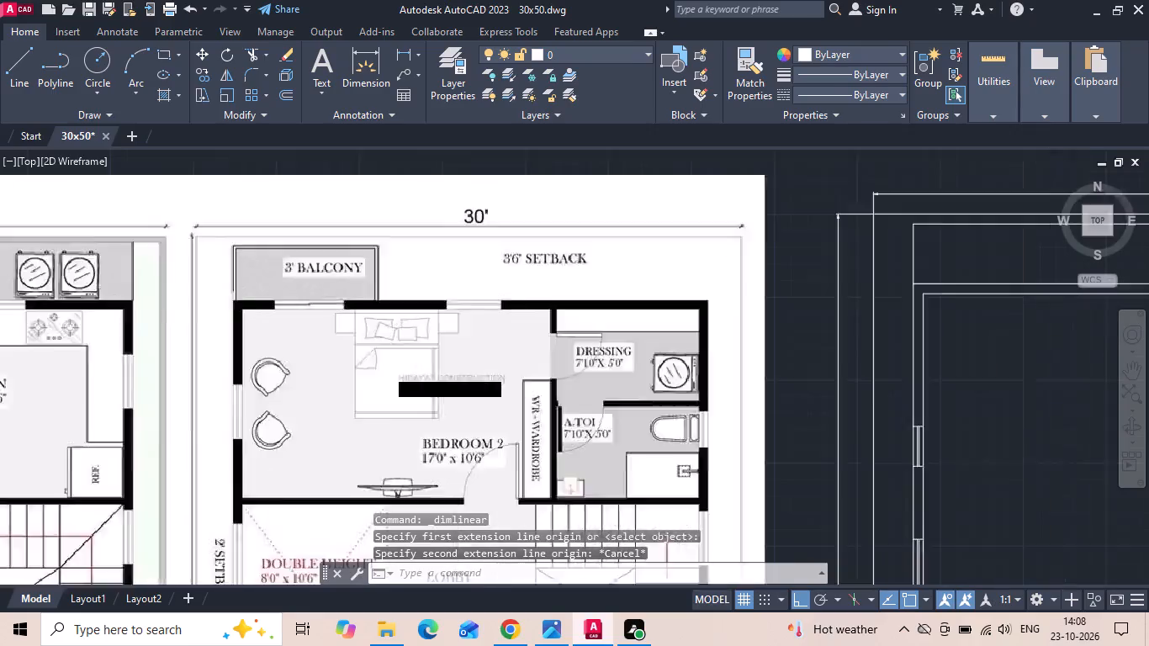
Copy the left wall's extended outer line 8' to the right as the balcony's other side.
{"action": "scroll", "coordinate": [687, 288], "scroll_direction": "up", "scroll_amount": 2}
{"action": "left_click_drag", "start_coordinate": [695, 241], "coordinate": [650, 245]}
{"action": "left_click", "coordinate": [595, 245]}
{"action": "right_click", "coordinate": [612, 246]}
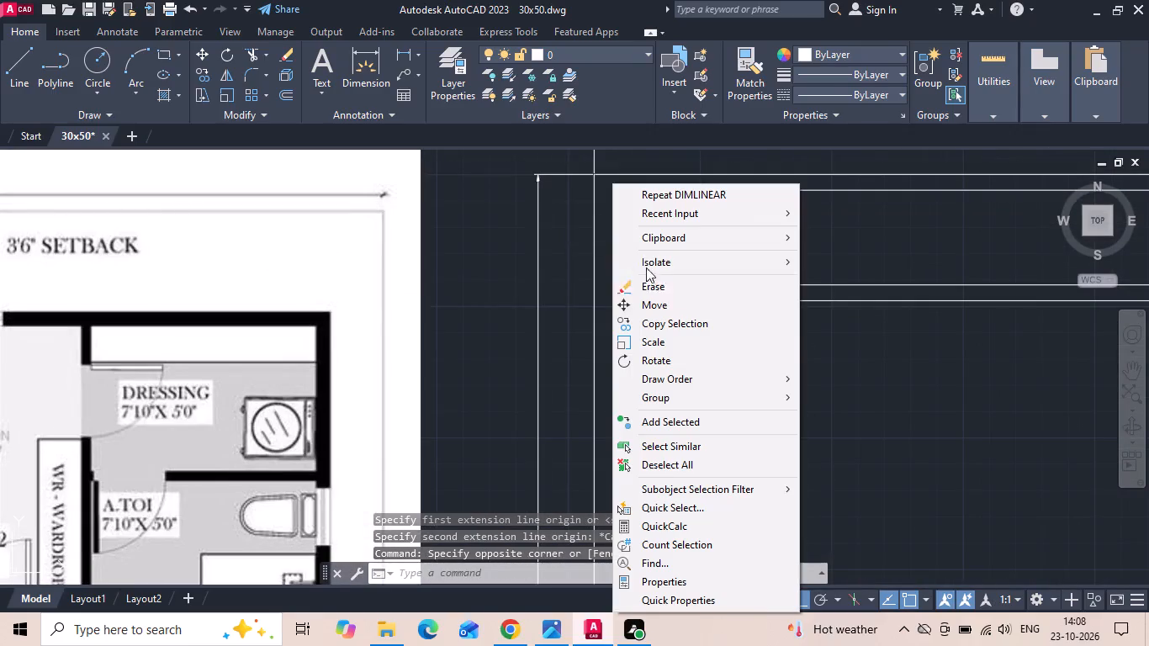
{"action": "left_click", "coordinate": [666, 323]}
{"action": "left_click_drag", "start_coordinate": [769, 359], "coordinate": [801, 361]}
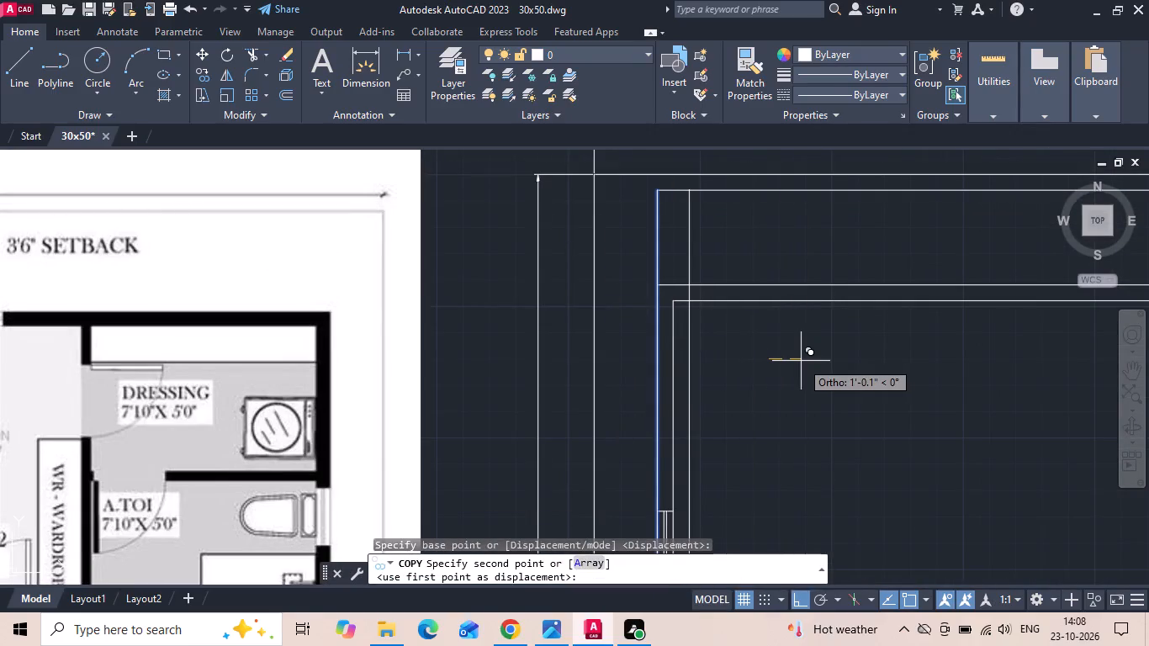
{"action": "type", "text": "8'"}
{"action": "key", "text": "Return"}
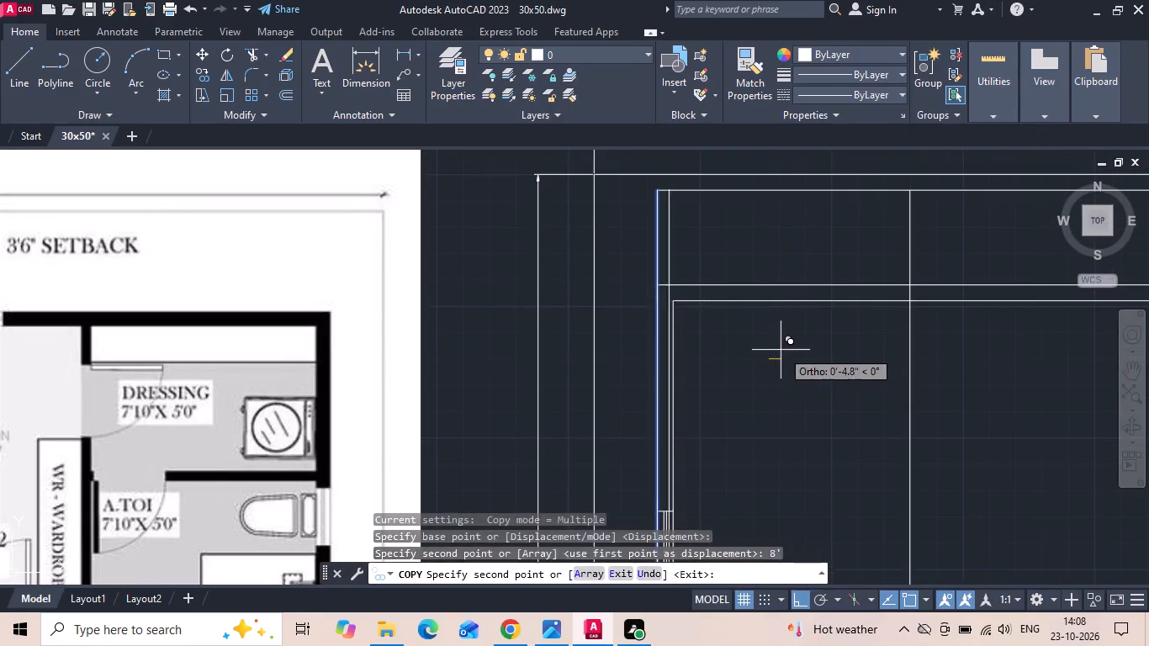
{"action": "key", "text": "Escape"}
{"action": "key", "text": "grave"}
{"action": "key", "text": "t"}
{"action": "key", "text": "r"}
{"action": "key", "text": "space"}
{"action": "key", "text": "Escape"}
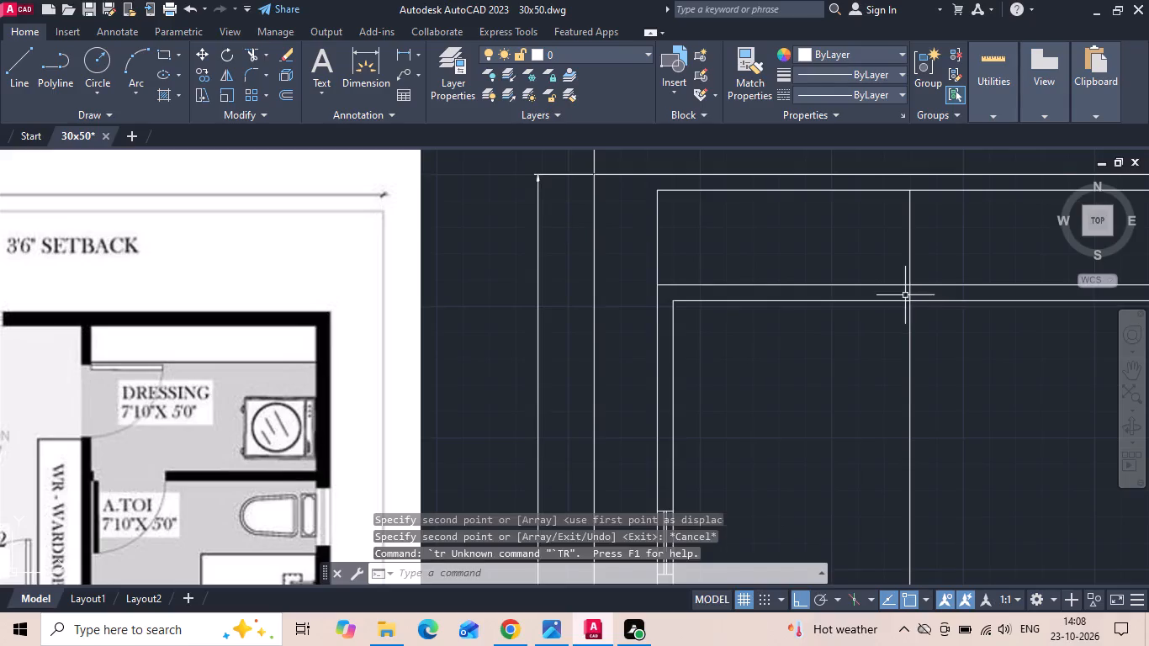
Trim the copied side line below the top wall's outer line and the balcony's edge line beyond it, leaving a closed balcony outline.
{"action": "type", "text": "tr"}
{"action": "key", "text": "space"}
{"action": "left_click", "coordinate": [912, 295]}
{"action": "left_click", "coordinate": [904, 340]}
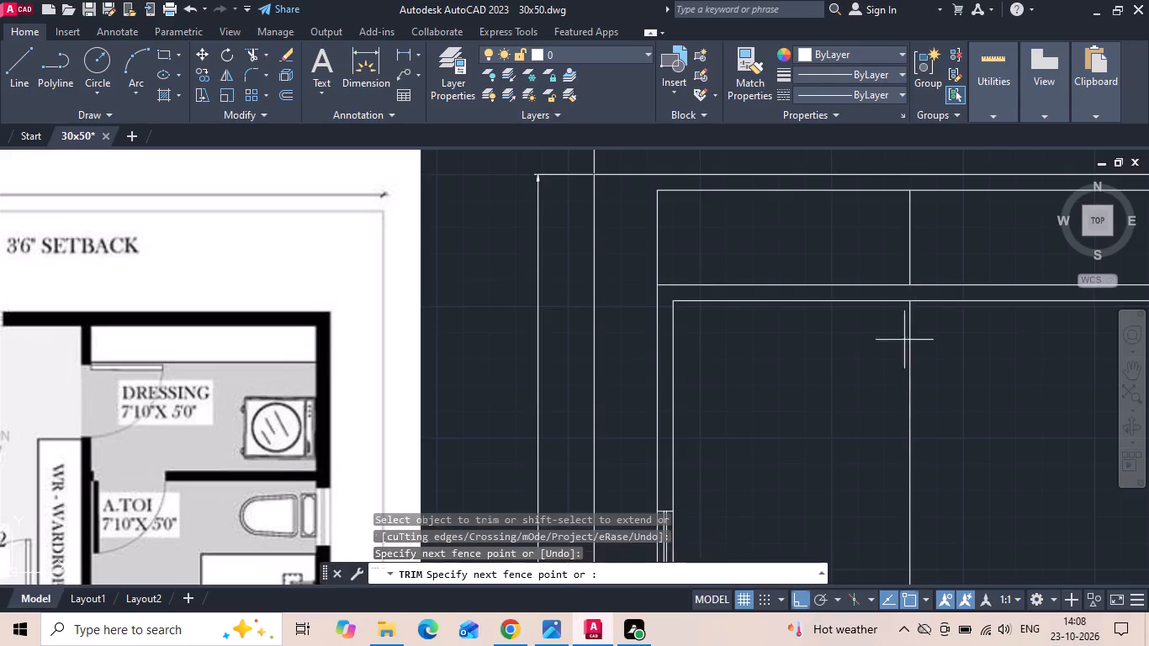
{"action": "left_click", "coordinate": [933, 341]}
{"action": "left_click", "coordinate": [940, 191]}
{"action": "scroll", "coordinate": [654, 310], "scroll_direction": "down", "scroll_amount": 2}
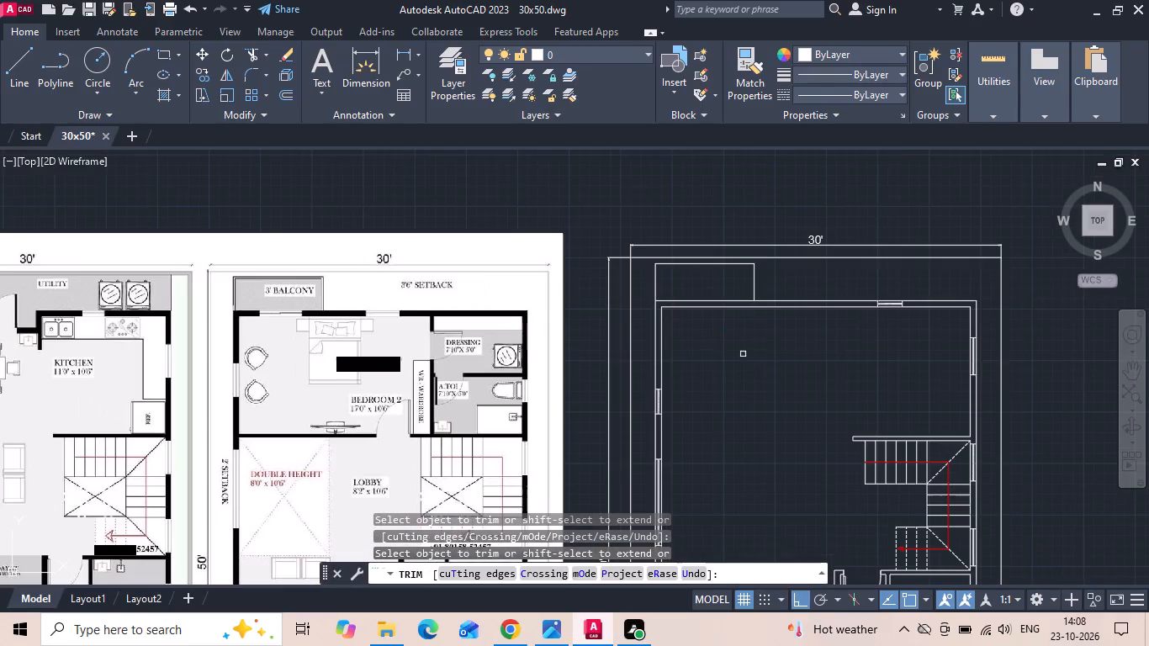
{"action": "key", "text": "Escape"}
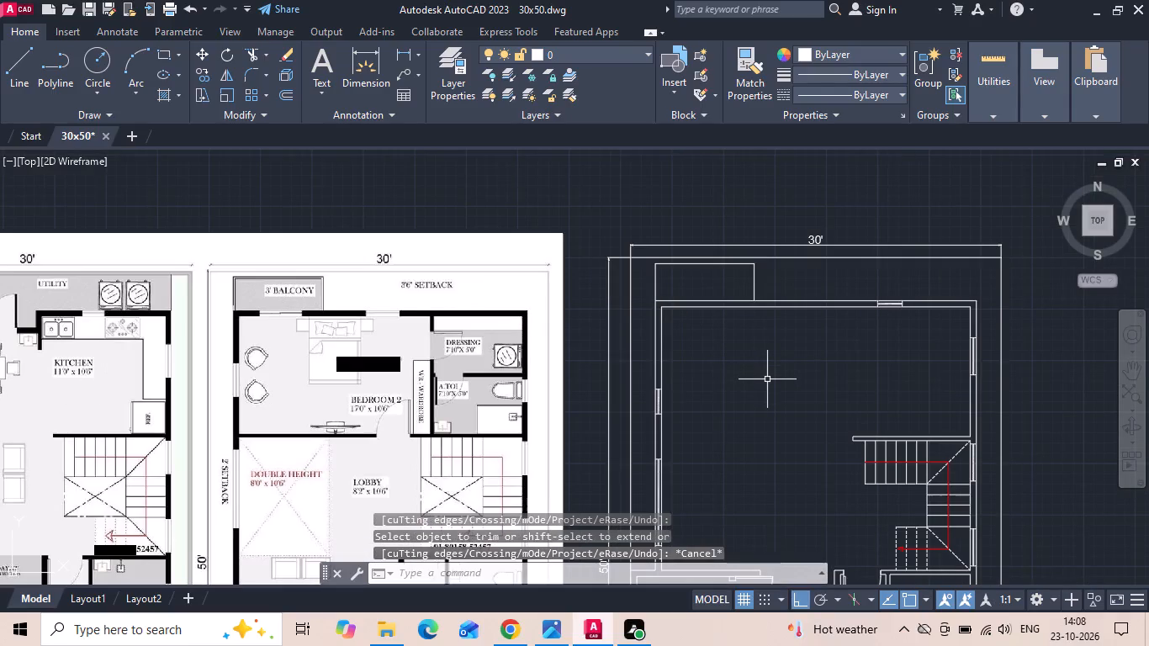
{"action": "key", "text": "Escape"}
{"action": "key", "text": "Escape"}
Save the drawing.
{"action": "key", "text": "ctrl+s"}
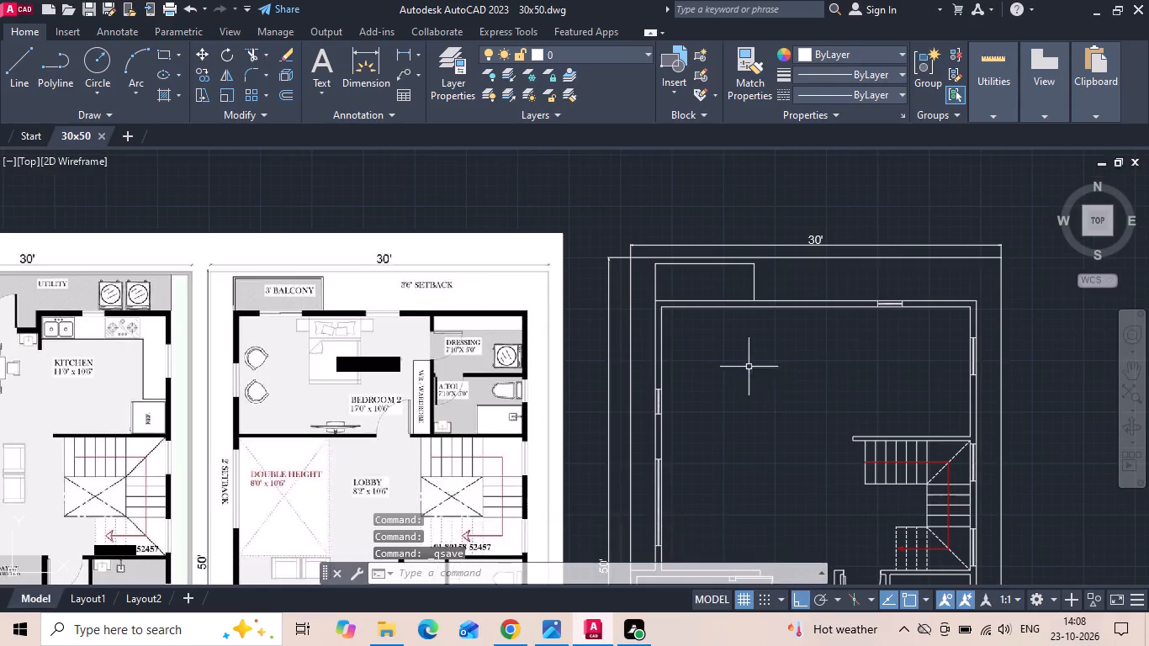
Delete the upper, smaller window from the left wall of the first floor plan.
{"action": "scroll", "coordinate": [615, 318], "scroll_direction": "down", "scroll_amount": 1}
{"action": "middle_click_drag", "start_coordinate": [662, 389], "coordinate": [677, 312]}
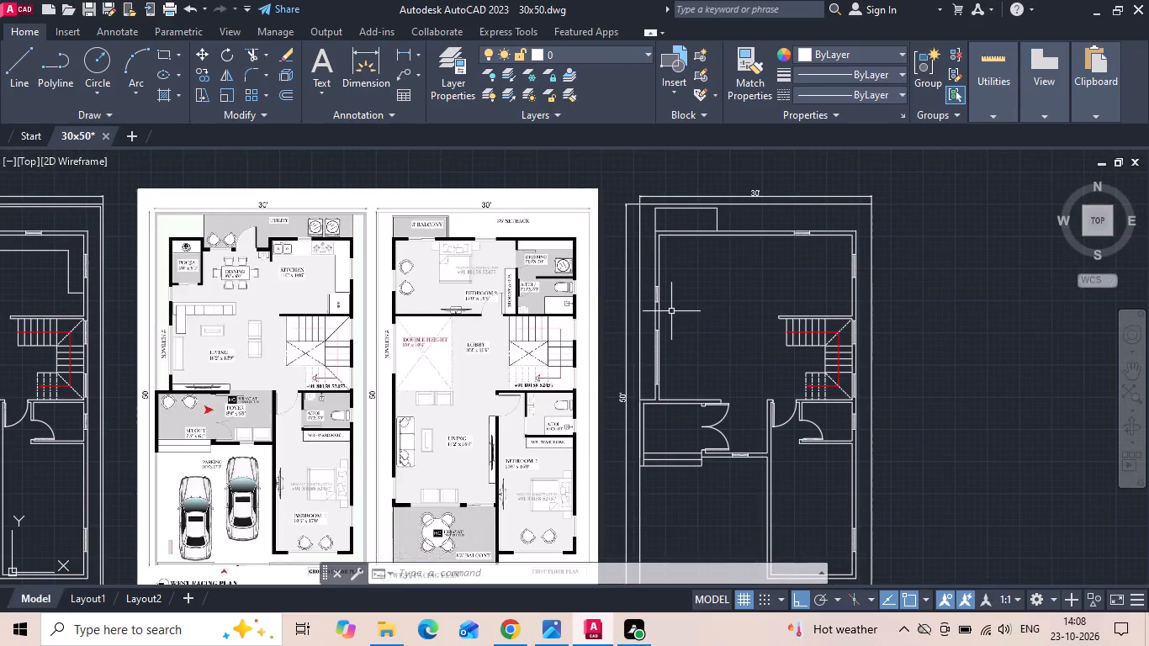
{"action": "scroll", "coordinate": [655, 310], "scroll_direction": "up", "scroll_amount": 2}
{"action": "left_click_drag", "start_coordinate": [636, 310], "coordinate": [661, 282]}
{"action": "left_click", "coordinate": [726, 236]}
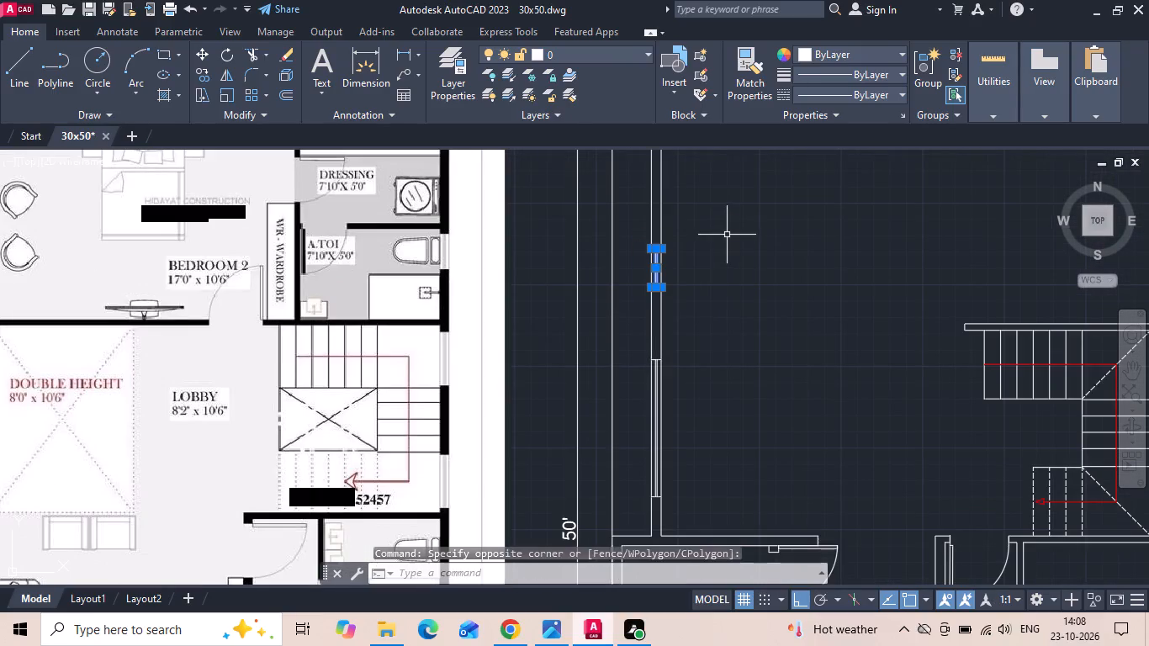
{"action": "key", "text": "Delete"}
Extend both lines of the wall above the staircase across the plan to the left wall.
{"action": "scroll", "coordinate": [679, 380], "scroll_direction": "down", "scroll_amount": 1}
{"action": "type", "text": "ex"}
{"action": "key", "text": "space"}
{"action": "key", "text": "space"}
{"action": "scroll", "coordinate": [853, 342], "scroll_direction": "up", "scroll_amount": 2}
{"action": "left_click_drag", "start_coordinate": [864, 342], "coordinate": [874, 401]}
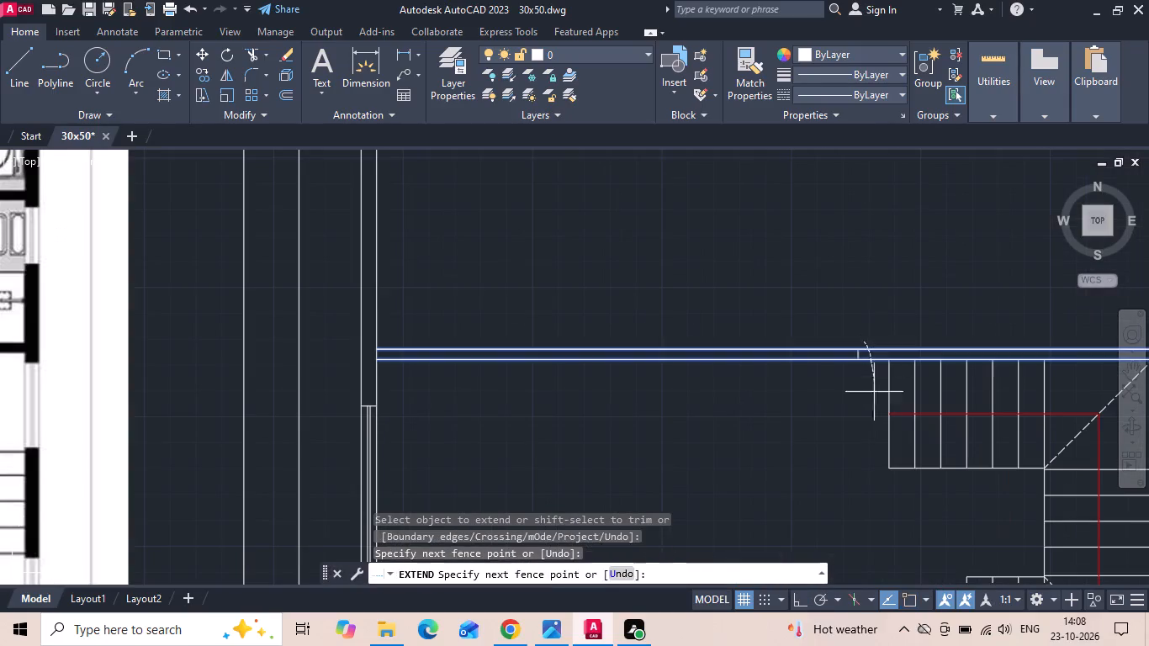
{"action": "left_click_drag", "start_coordinate": [874, 401], "coordinate": [874, 411]}
{"action": "key", "text": "Escape"}
Delete the short end-cap line left inside the extended wall above the staircase.
{"action": "scroll", "coordinate": [864, 363], "scroll_direction": "up", "scroll_amount": 2}
{"action": "left_click_drag", "start_coordinate": [863, 341], "coordinate": [823, 353]}
{"action": "left_click", "coordinate": [793, 354]}
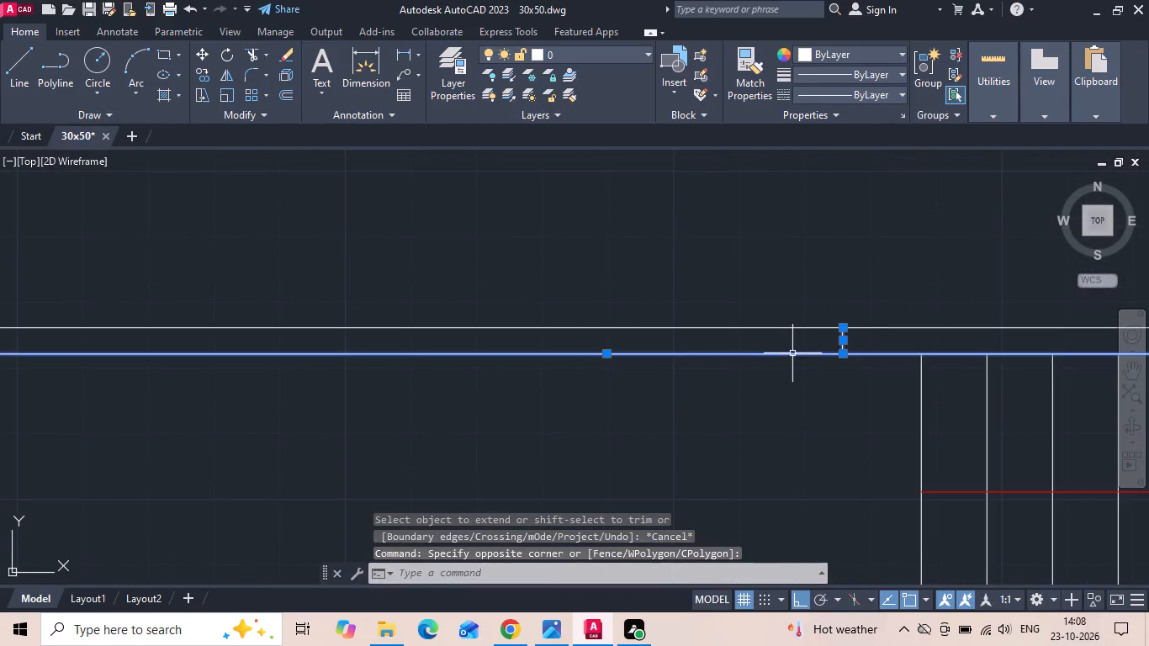
{"action": "key", "text": "Escape"}
{"action": "left_click_drag", "start_coordinate": [854, 338], "coordinate": [831, 340]}
{"action": "left_click", "coordinate": [751, 341]}
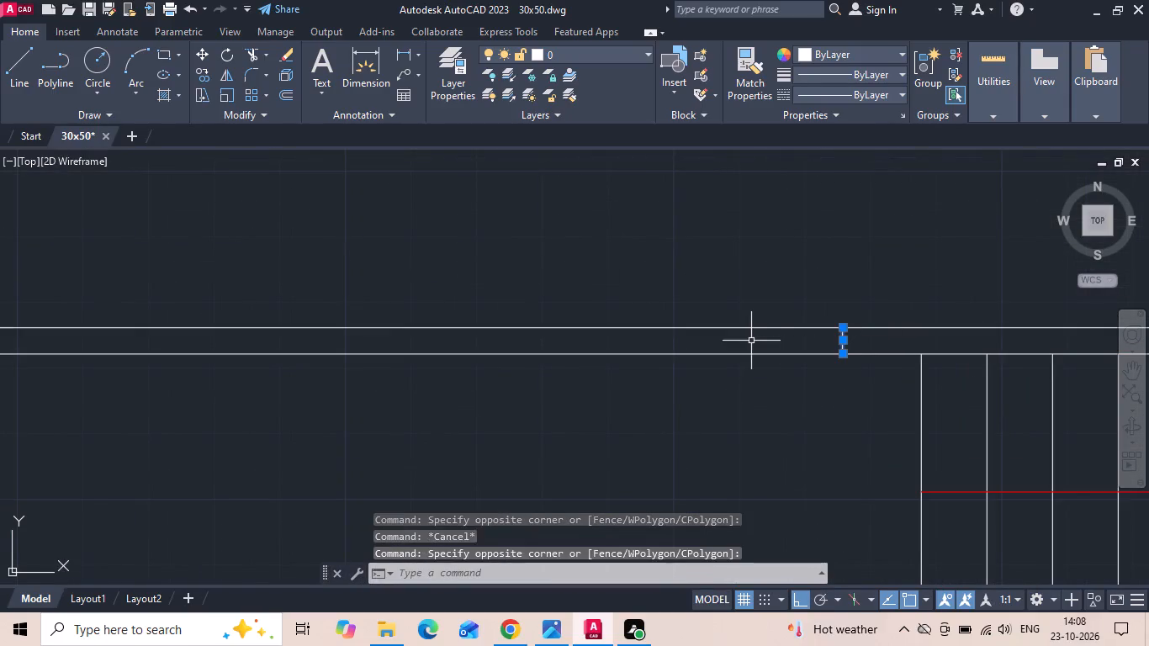
{"action": "key", "text": "Delete"}
Trim the left wall's inner line between the two lines of the extended wall to open the junction.
{"action": "scroll", "coordinate": [749, 345], "scroll_direction": "down", "scroll_amount": 2}
{"action": "key", "text": "t"}
{"action": "key", "text": "r"}
{"action": "key", "text": "space"}
{"action": "scroll", "coordinate": [262, 352], "scroll_direction": "up", "scroll_amount": 2}
{"action": "key", "text": "space"}
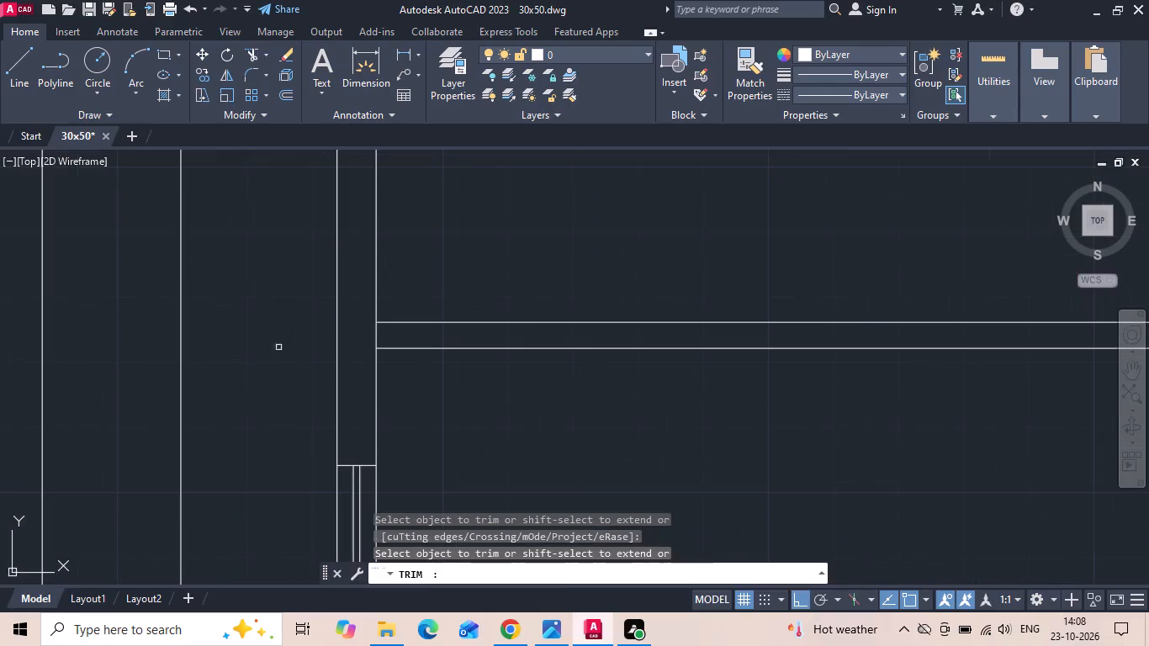
{"action": "left_click", "coordinate": [374, 340]}
{"action": "scroll", "coordinate": [458, 250], "scroll_direction": "down", "scroll_amount": 2}
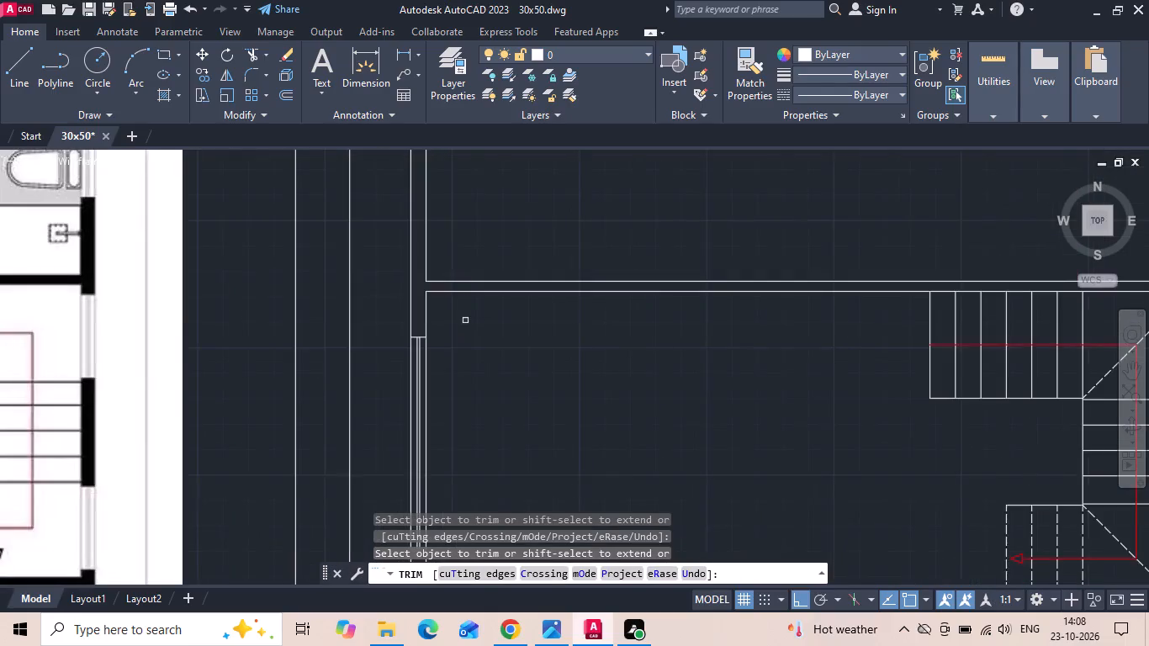
{"action": "scroll", "coordinate": [468, 362], "scroll_direction": "down", "scroll_amount": 2}
{"action": "key", "text": "Escape"}
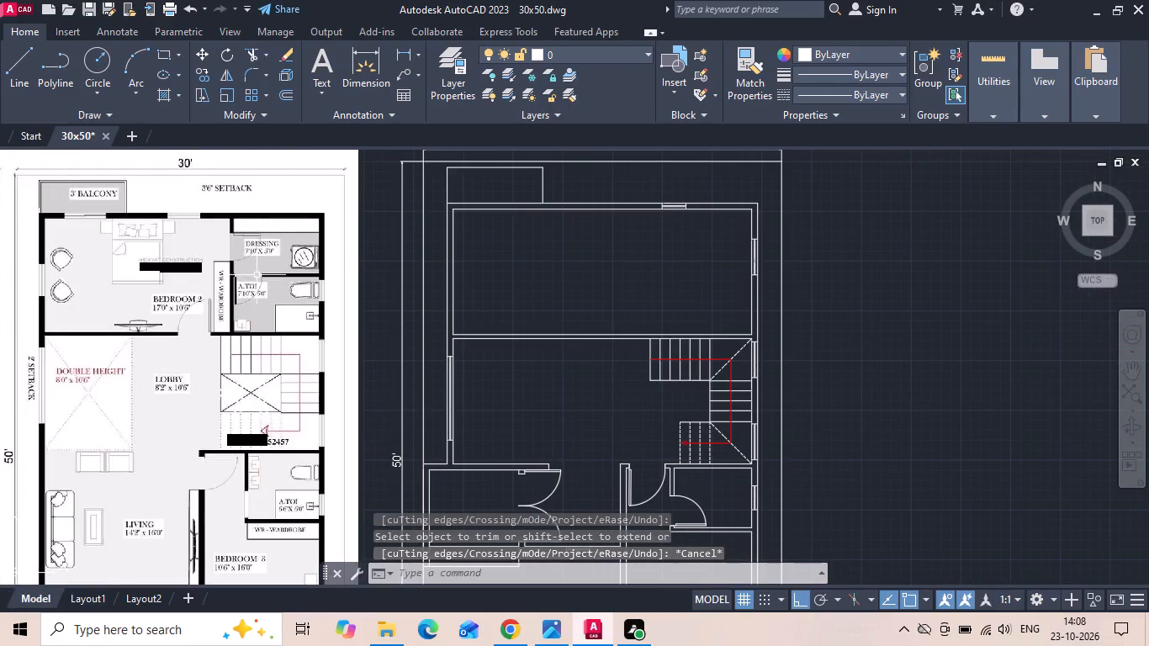
Measure the width of Bedroom 2's top wall window on the first floor reference plan.
{"action": "left_click", "coordinate": [396, 53]}
{"action": "scroll", "coordinate": [140, 194], "scroll_direction": "up", "scroll_amount": 3}
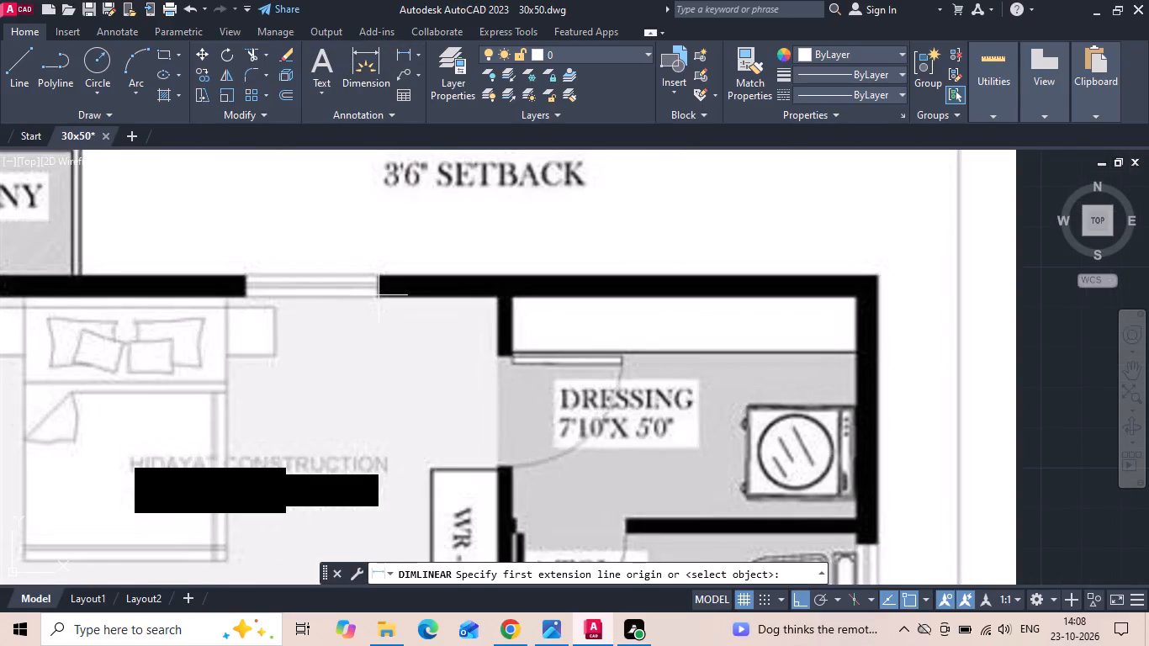
{"action": "left_click", "coordinate": [379, 295]}
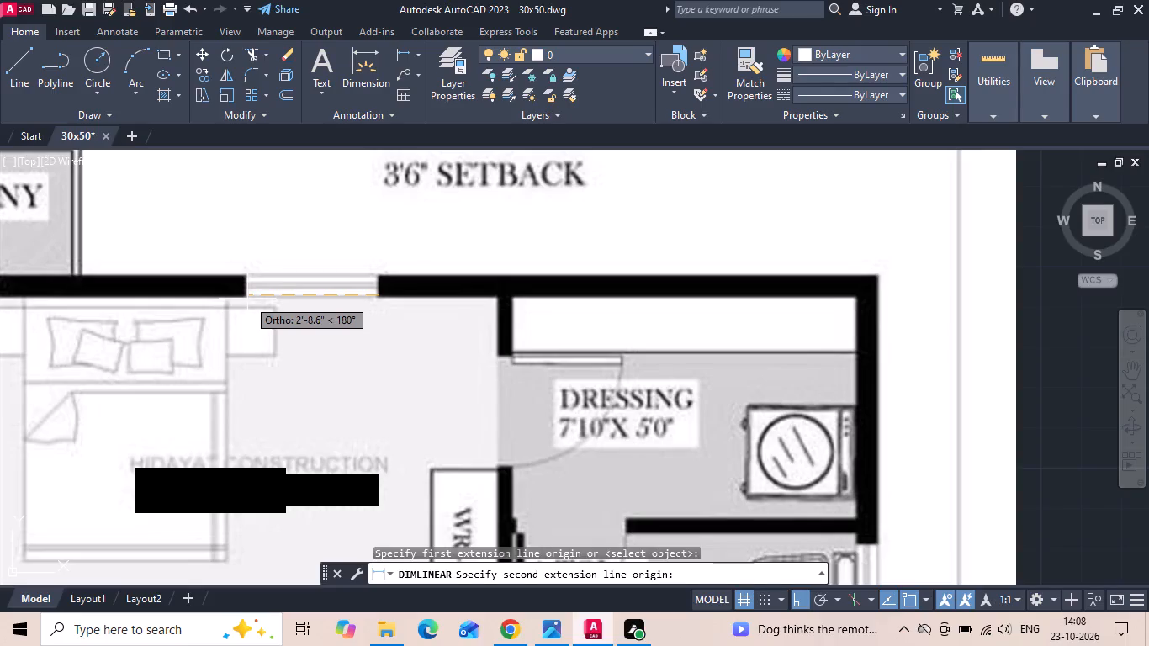
{"action": "key", "text": "Escape"}
{"action": "scroll", "coordinate": [242, 293], "scroll_direction": "down", "scroll_amount": 3}
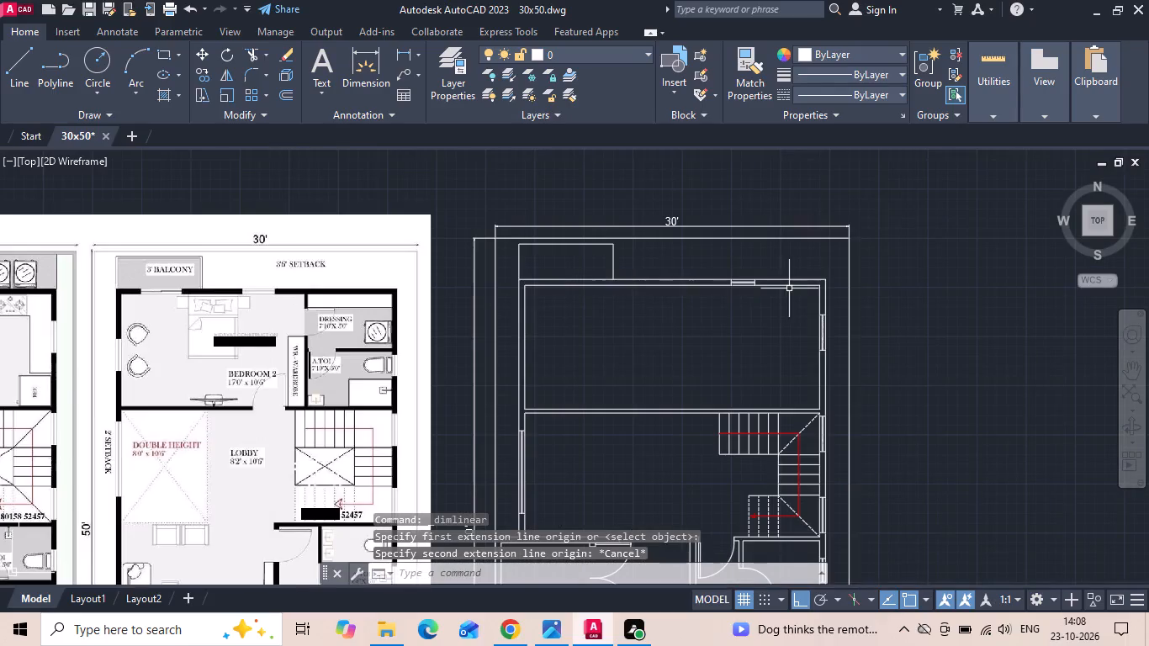
Delete the window from the top wall of the first floor plan.
{"action": "scroll", "coordinate": [748, 291], "scroll_direction": "up", "scroll_amount": 1}
{"action": "left_click_drag", "start_coordinate": [700, 260], "coordinate": [749, 295]}
{"action": "left_click", "coordinate": [785, 319]}
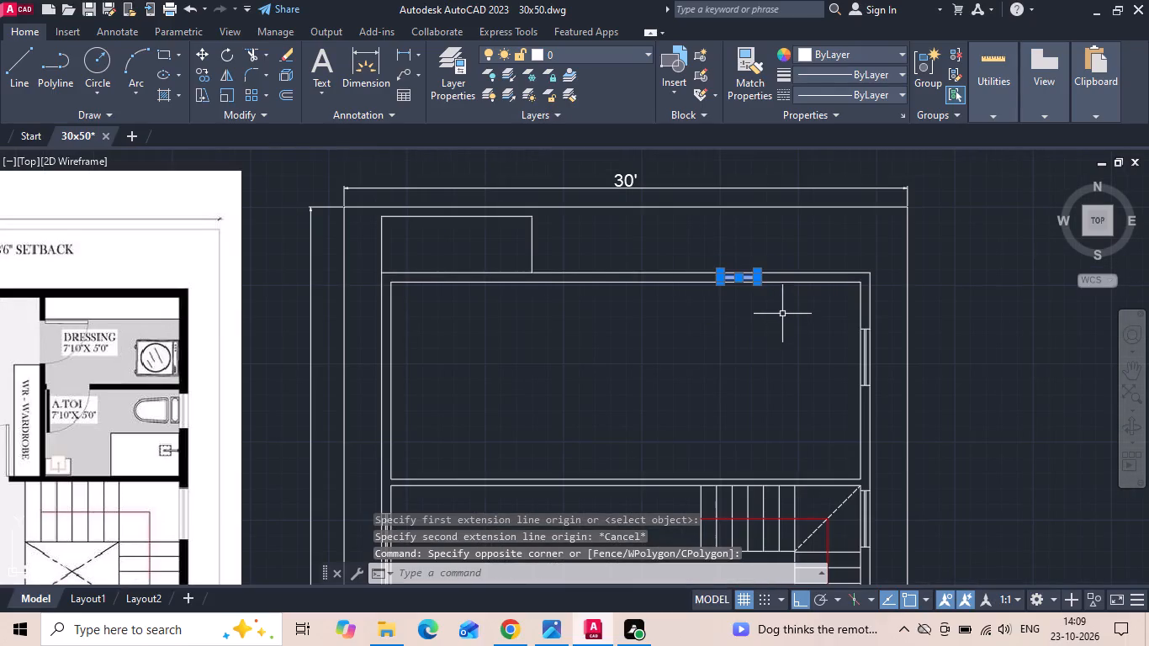
{"action": "key", "text": "Delete"}
{"action": "left_click", "coordinate": [835, 324]}
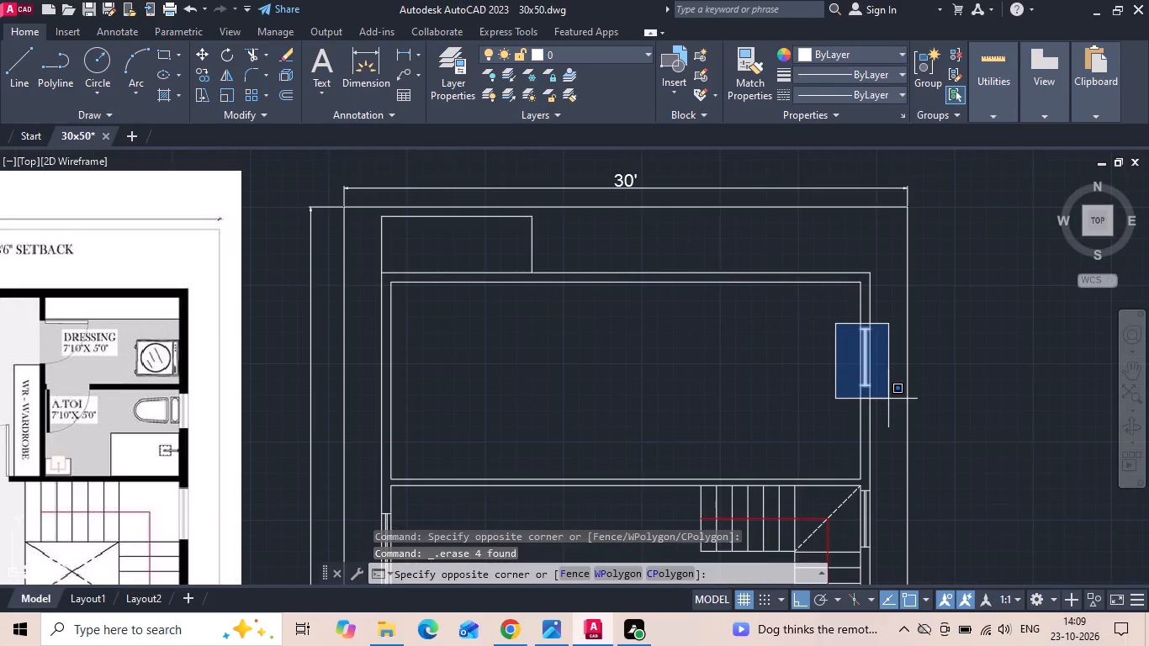
{"action": "key", "text": "Escape"}
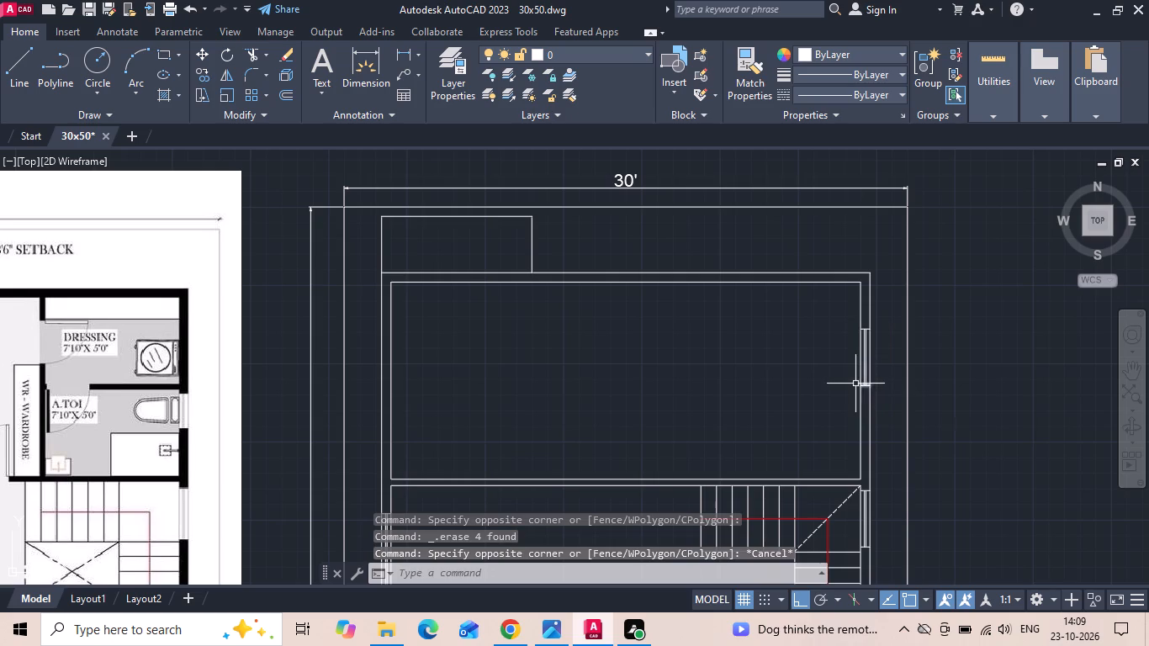
Offset the right wall's inner line 7'10" into the room to set the dressing and toilet width.
{"action": "type", "text": "o"}
{"action": "key", "text": "space"}
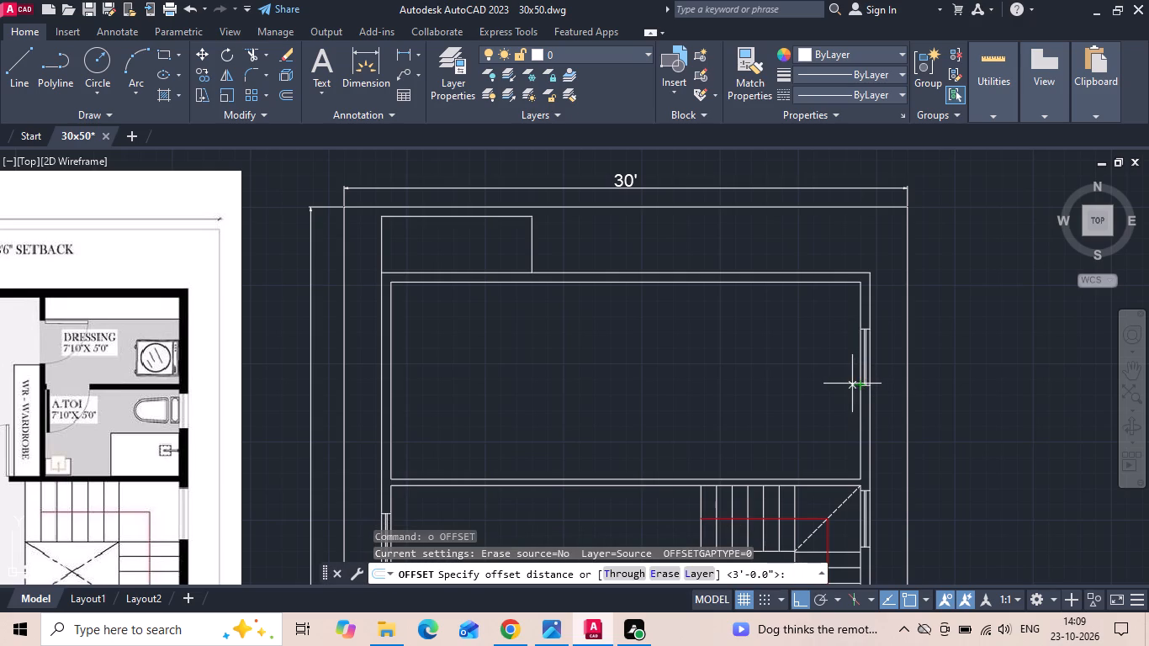
{"action": "key", "text": "7"}
{"action": "key", "text": "apostrophe"}
{"action": "type", "text": "10"}
{"action": "key", "text": "Return"}
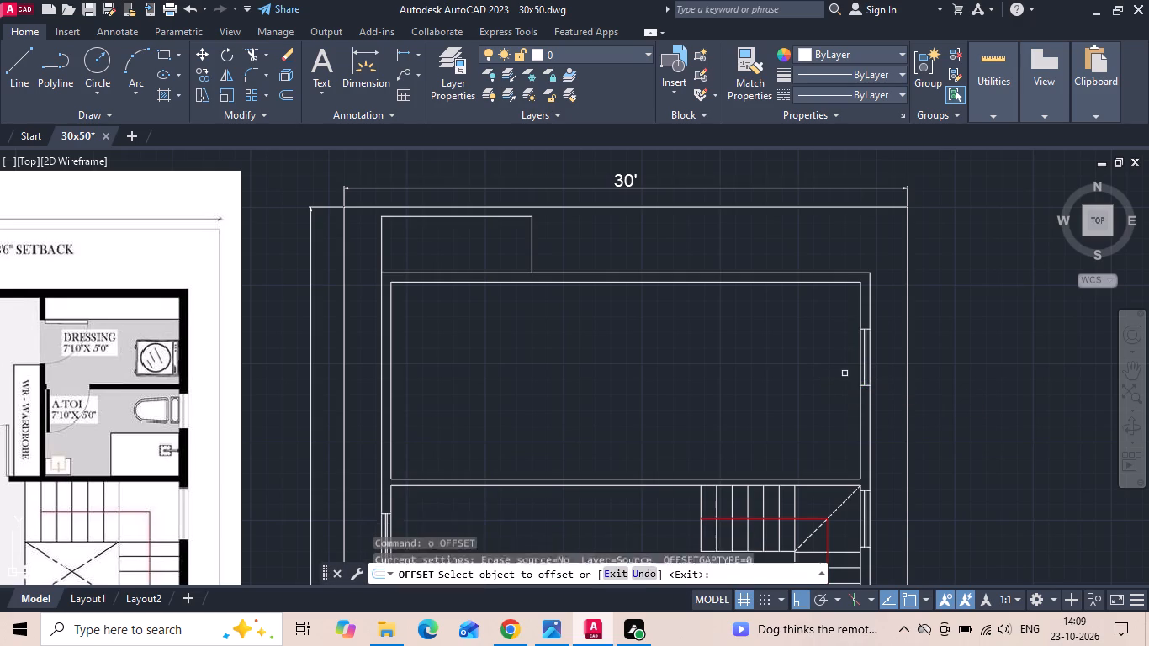
{"action": "left_click", "coordinate": [861, 424]}
{"action": "left_click", "coordinate": [724, 428]}
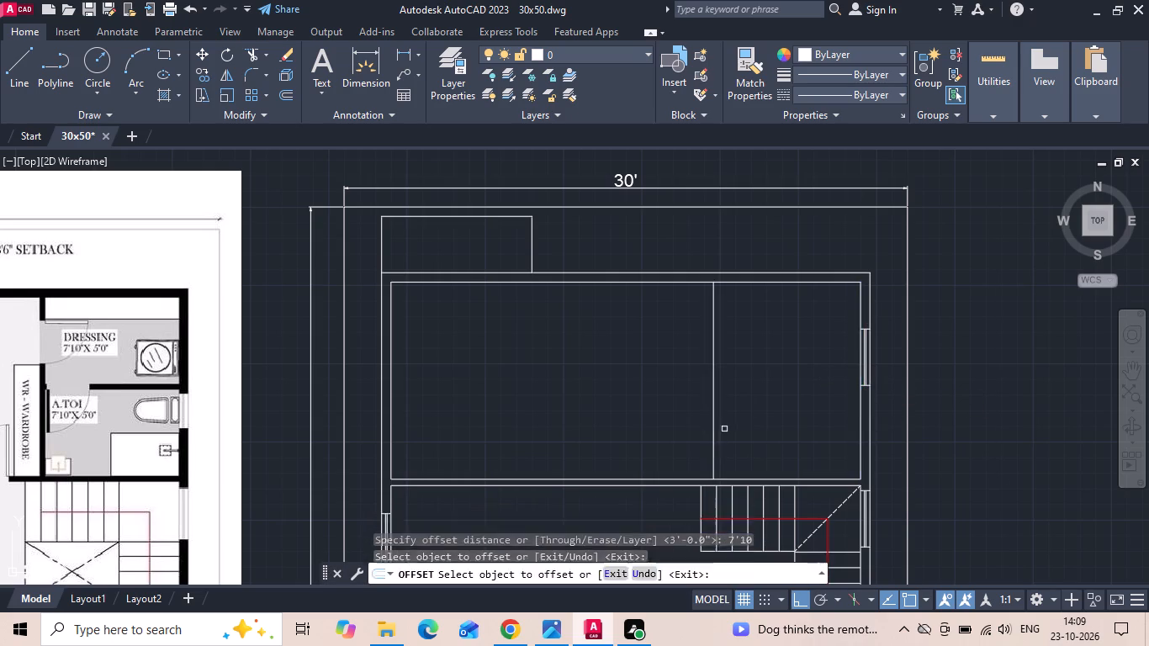
{"action": "key", "text": "Escape"}
Offset the new vertical line 4" towards the bedroom to form the partition wall thickness.
{"action": "type", "text": "o"}
{"action": "key", "text": "space"}
{"action": "type", "text": "4"}
{"action": "key", "text": "space"}
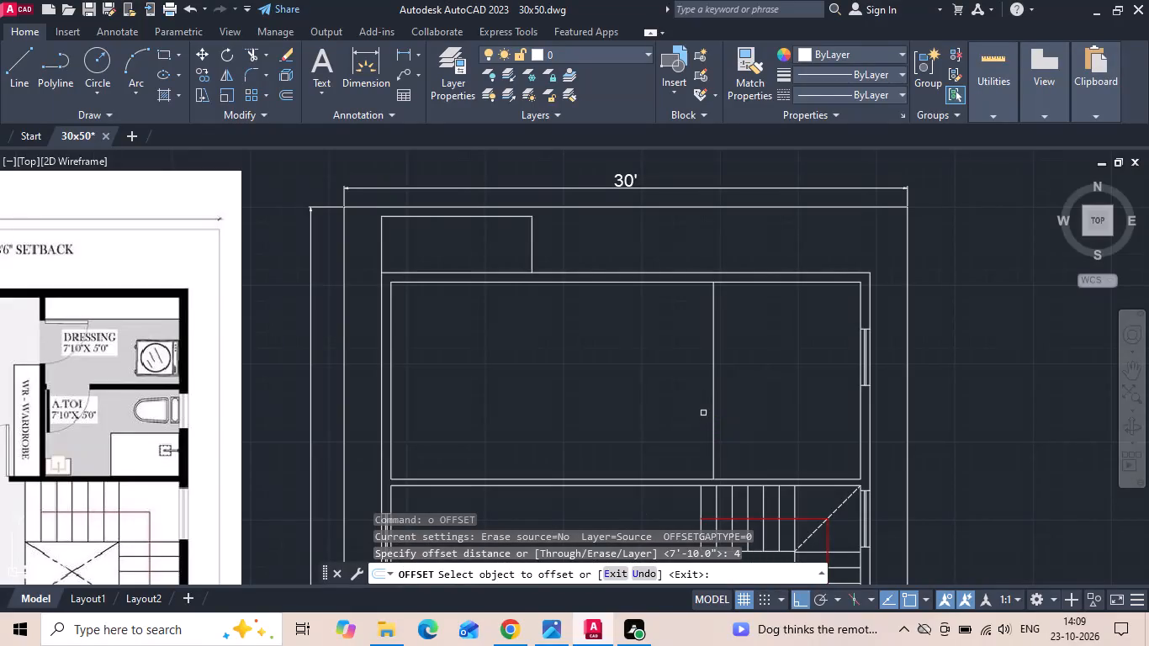
{"action": "left_click", "coordinate": [714, 379]}
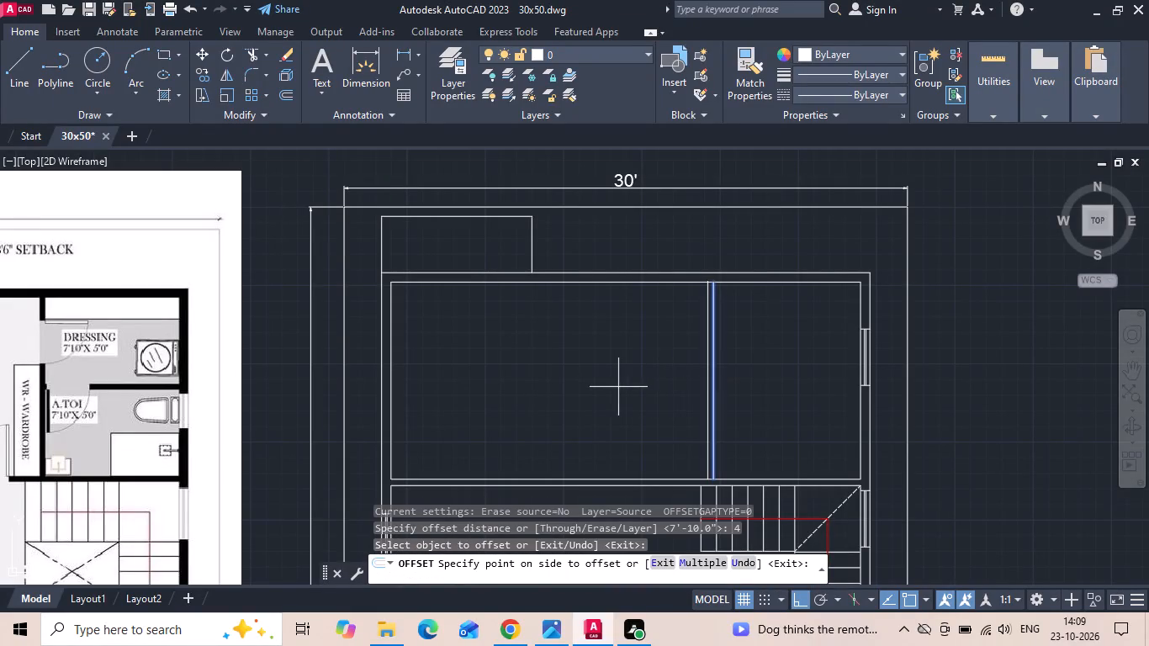
{"action": "left_click", "coordinate": [618, 387]}
{"action": "key", "text": "Escape"}
Offset the partition's bedroom-side line 18" into Bedroom 2 for the wardrobe depth.
{"action": "key", "text": "o"}
{"action": "key", "text": "space"}
{"action": "type", "text": "18"}
{"action": "key", "text": "Return"}
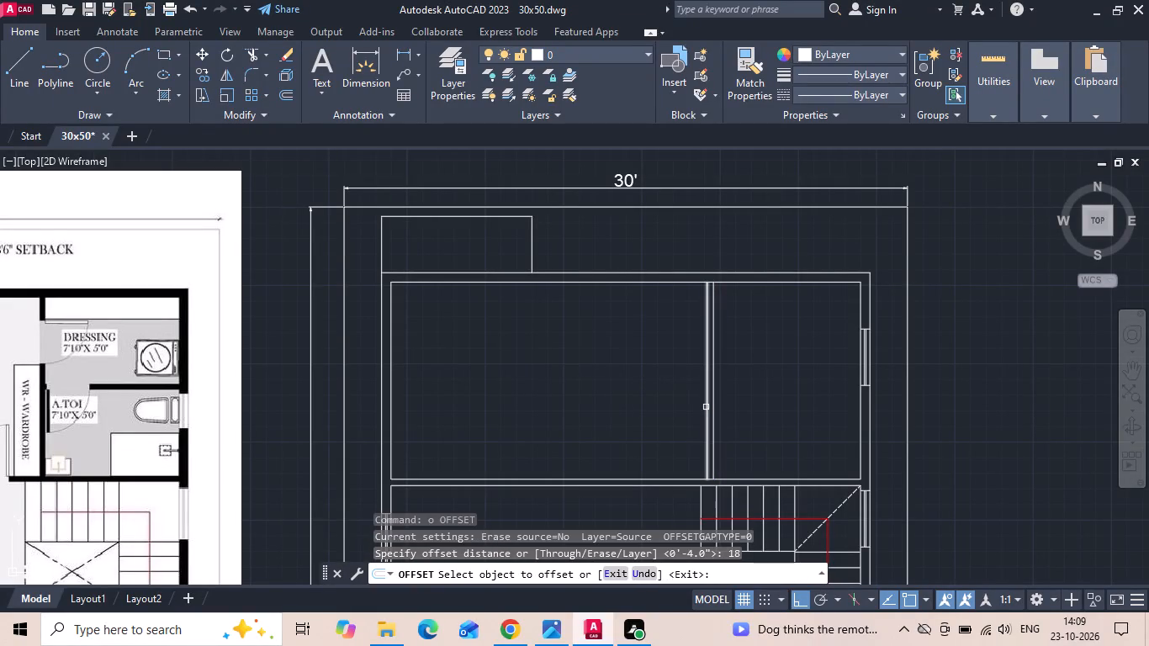
{"action": "left_click_drag", "start_coordinate": [707, 409], "coordinate": [691, 407]}
{"action": "left_click", "coordinate": [628, 394]}
{"action": "key", "text": "Escape"}
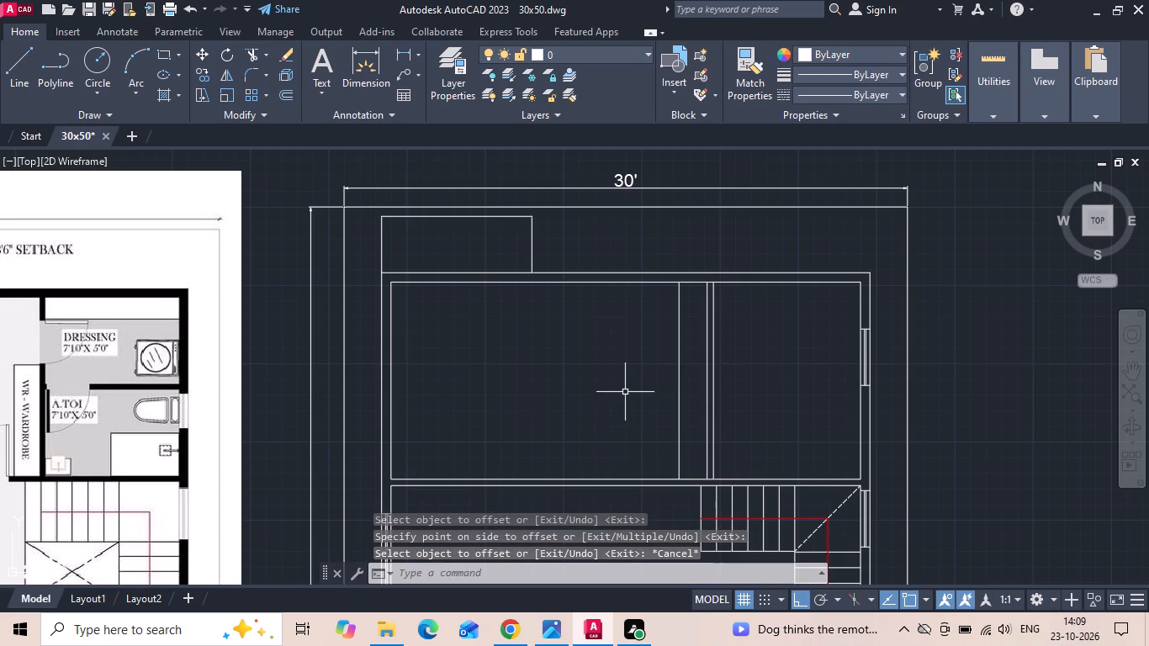
Offset the top wall's inner line 5' down into the room to set the dressing depth.
{"action": "type", "text": "o"}
{"action": "key", "text": "space"}
{"action": "type", "text": "5'"}
{"action": "key", "text": "Return"}
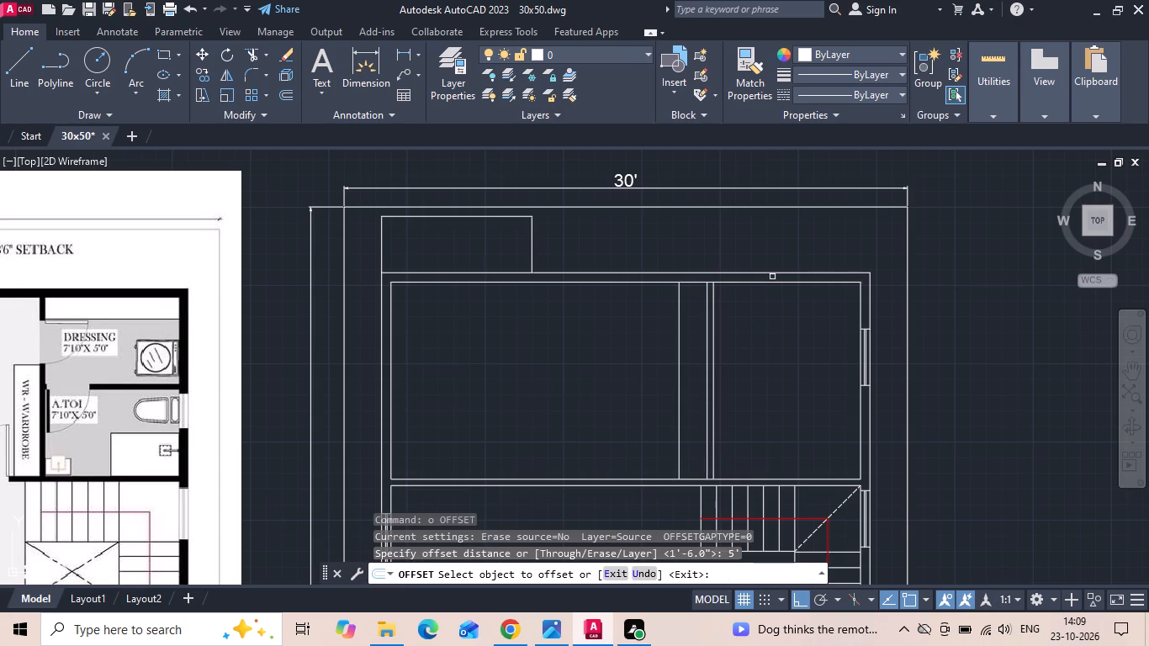
{"action": "left_click_drag", "start_coordinate": [769, 283], "coordinate": [766, 304]}
{"action": "left_click", "coordinate": [739, 373]}
{"action": "key", "text": "Escape"}
Offset the new horizontal line 4" downwards to form the wall between the dressing and the toilet.
{"action": "key", "text": "o"}
{"action": "key", "text": "space"}
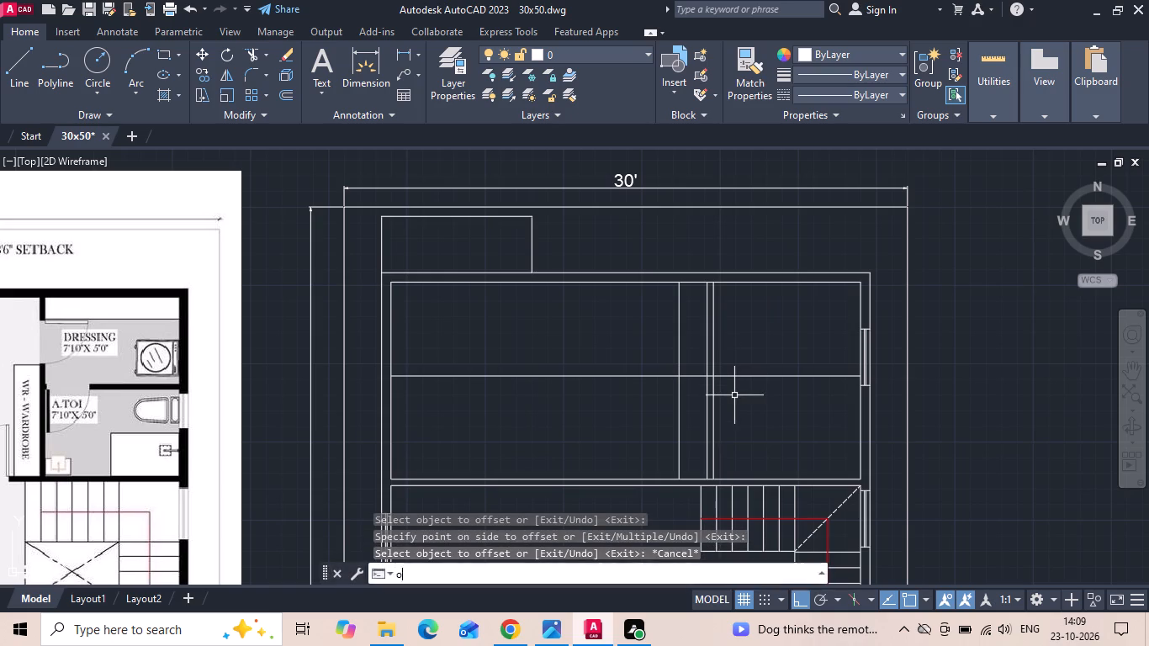
{"action": "type", "text": "4"}
{"action": "key", "text": "space"}
{"action": "left_click_drag", "start_coordinate": [739, 376], "coordinate": [739, 387]}
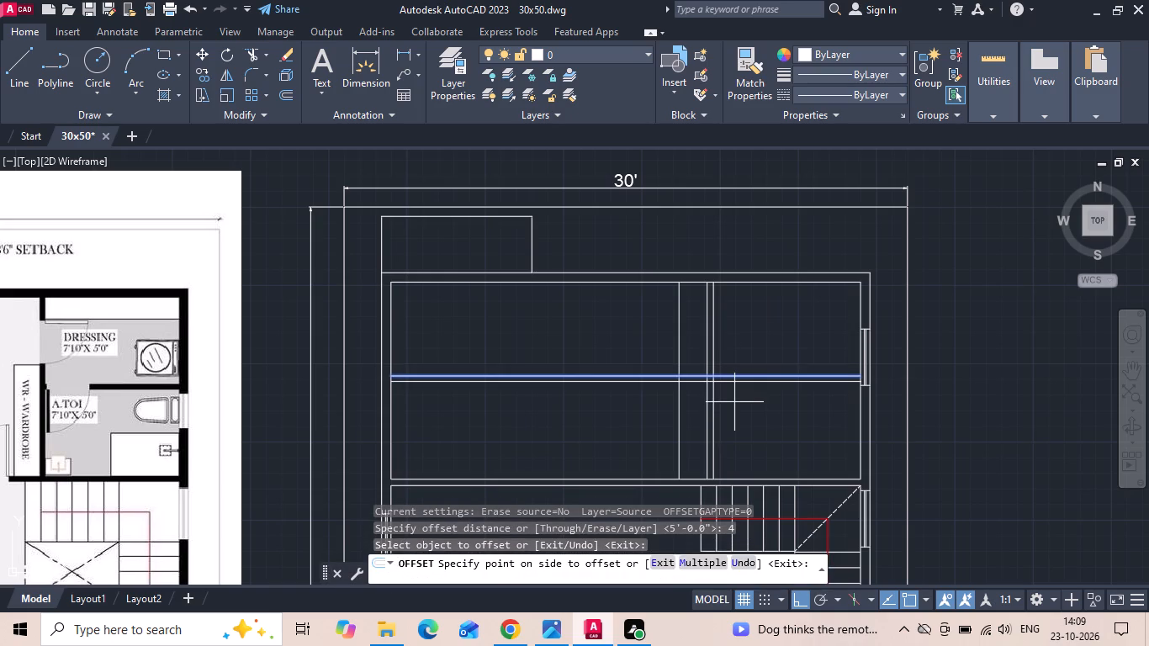
{"action": "left_click", "coordinate": [734, 402]}
{"action": "key", "text": "Escape"}
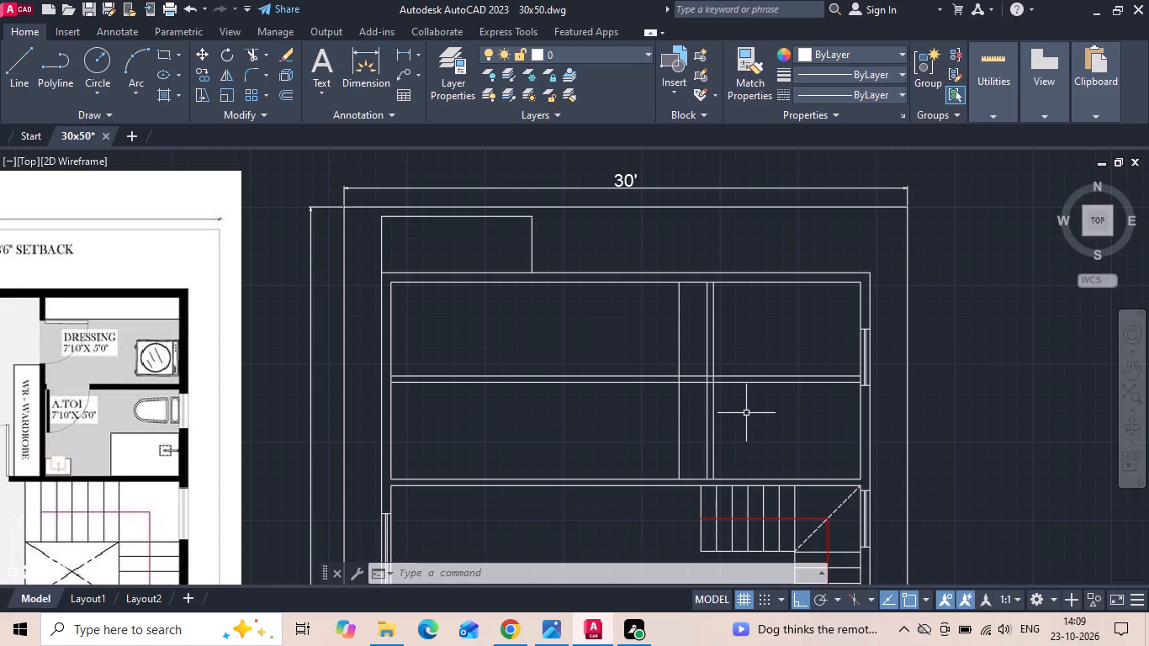
{"action": "key", "text": "Escape"}
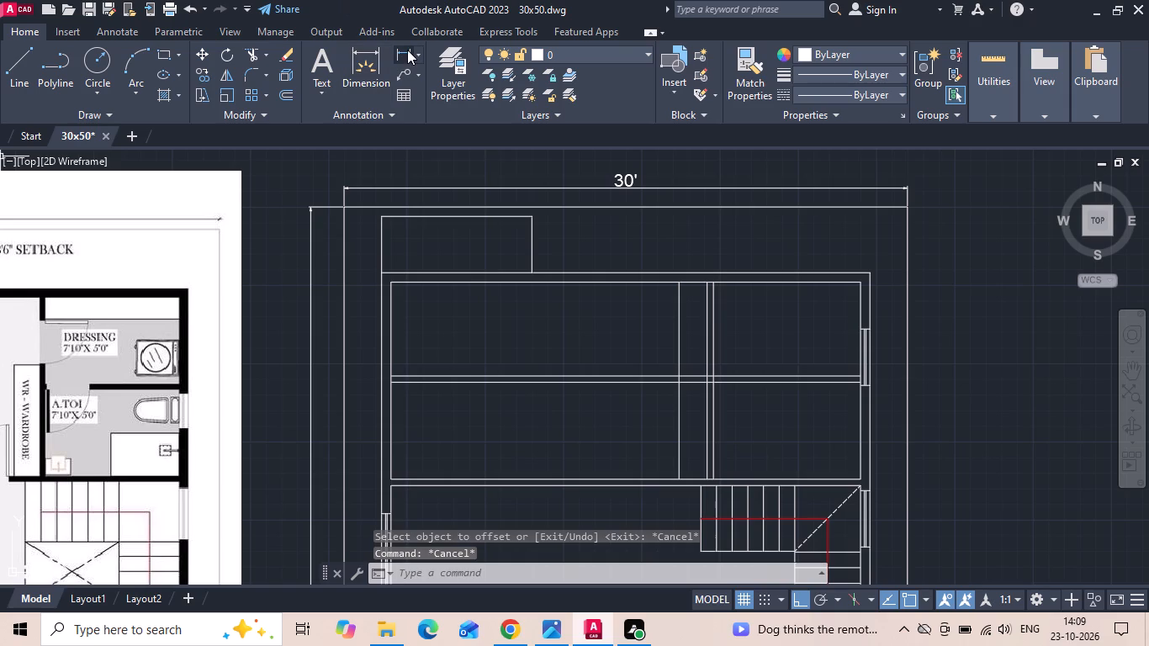
Measure the depths of the attached toilet and the dressing on the first floor reference plan.
{"action": "left_click", "coordinate": [408, 50]}
{"action": "scroll", "coordinate": [80, 455], "scroll_direction": "up", "scroll_amount": 1}
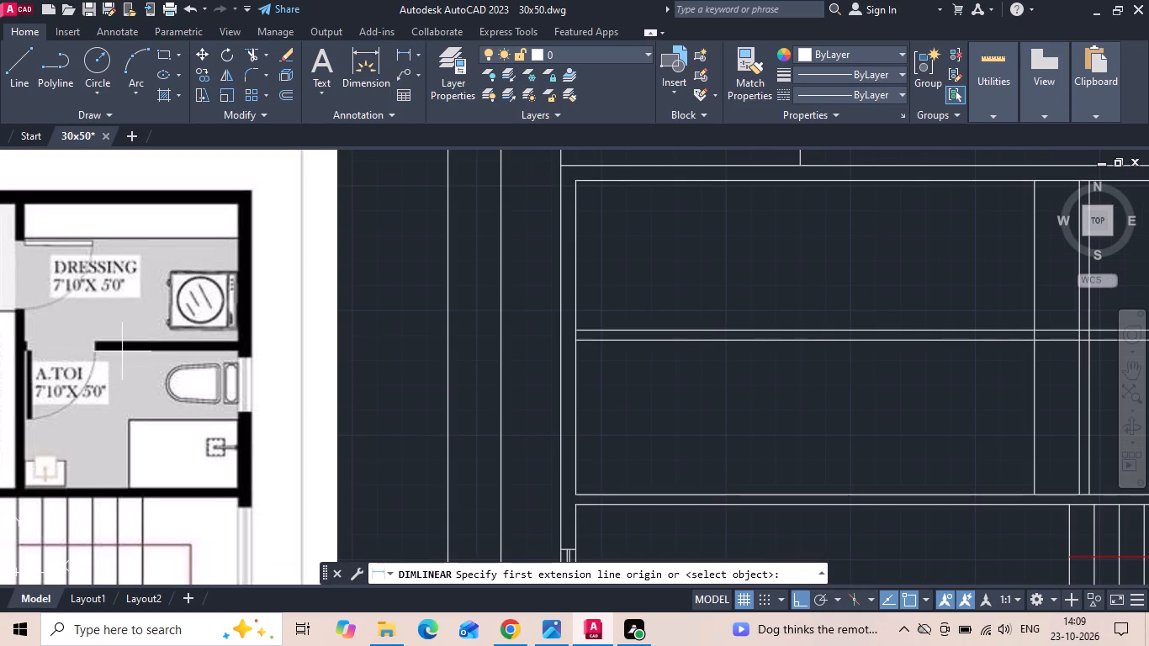
{"action": "left_click", "coordinate": [122, 352]}
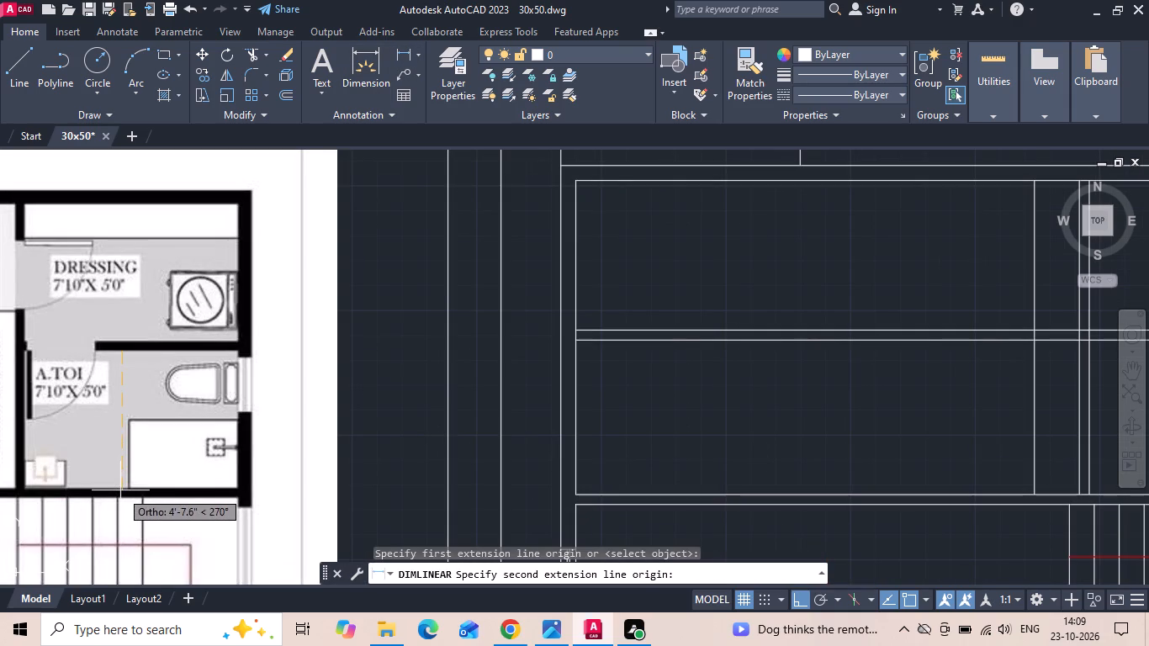
{"action": "key", "text": "Escape"}
{"action": "key", "text": "space"}
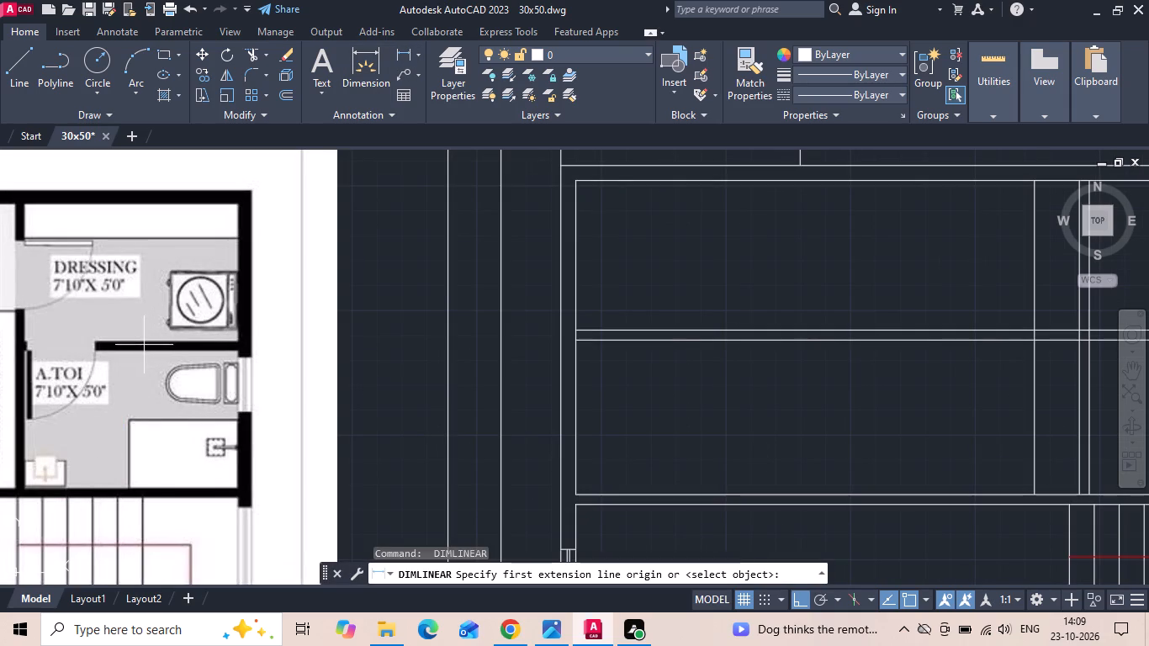
{"action": "left_click", "coordinate": [144, 341]}
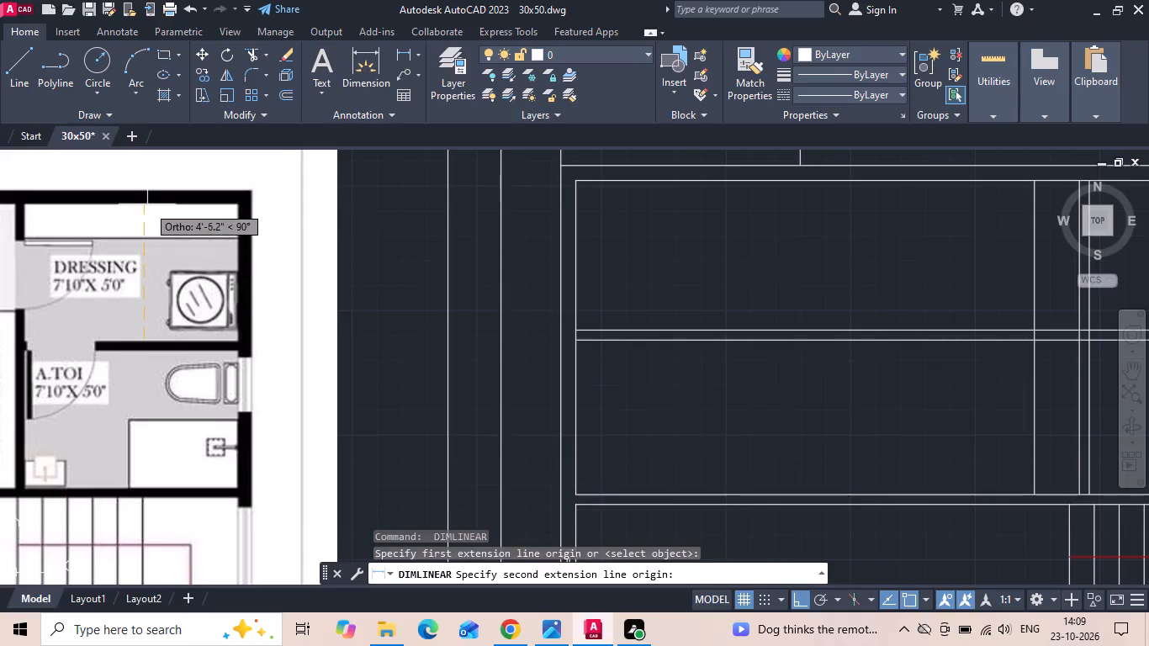
{"action": "key", "text": "Escape"}
{"action": "scroll", "coordinate": [171, 264], "scroll_direction": "down", "scroll_amount": 1}
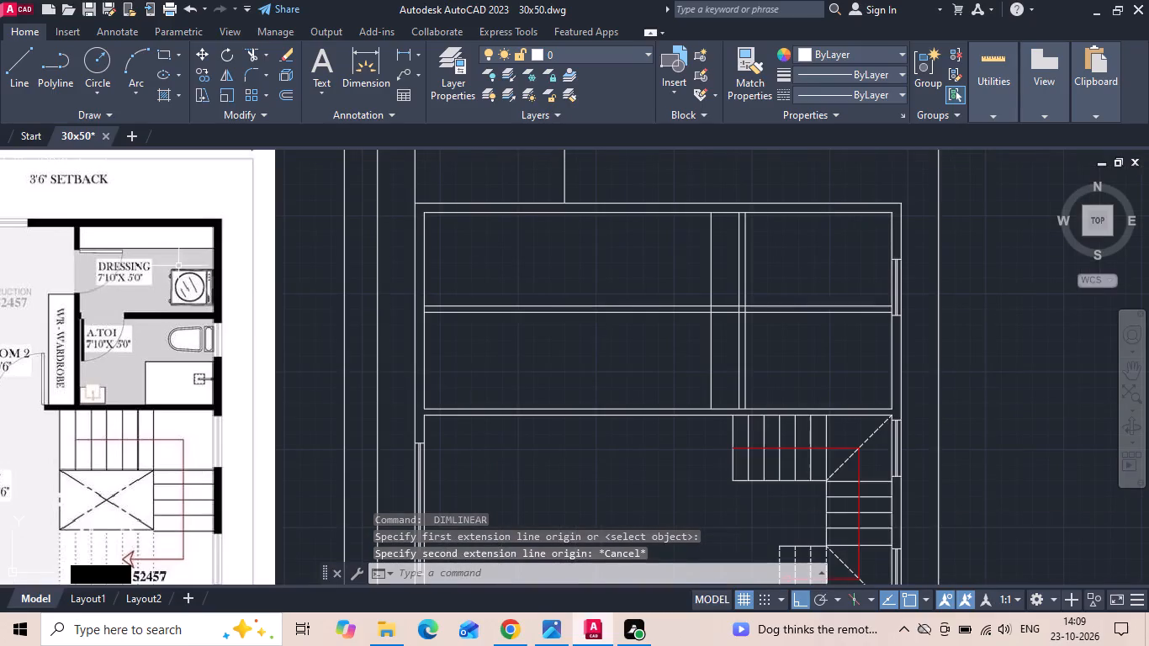
Measure the drawn toilet and dressing depths on either side of the horizontal partition.
{"action": "left_click", "coordinate": [405, 53]}
{"action": "scroll", "coordinate": [877, 279], "scroll_direction": "up", "scroll_amount": 1}
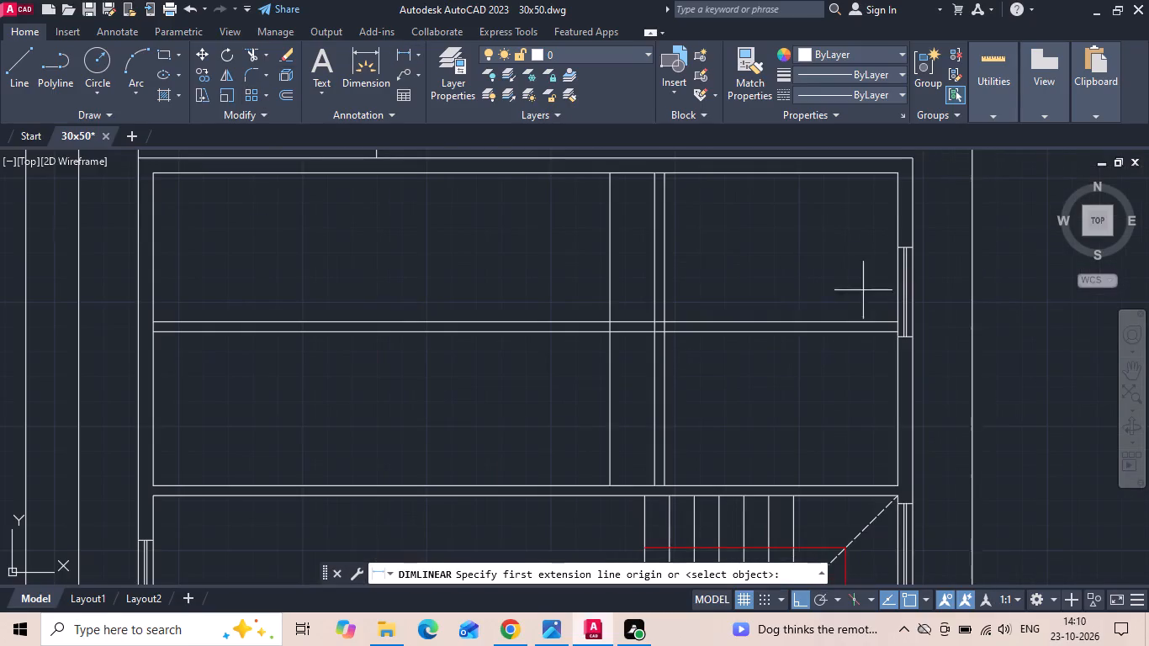
{"action": "left_click", "coordinate": [813, 336]}
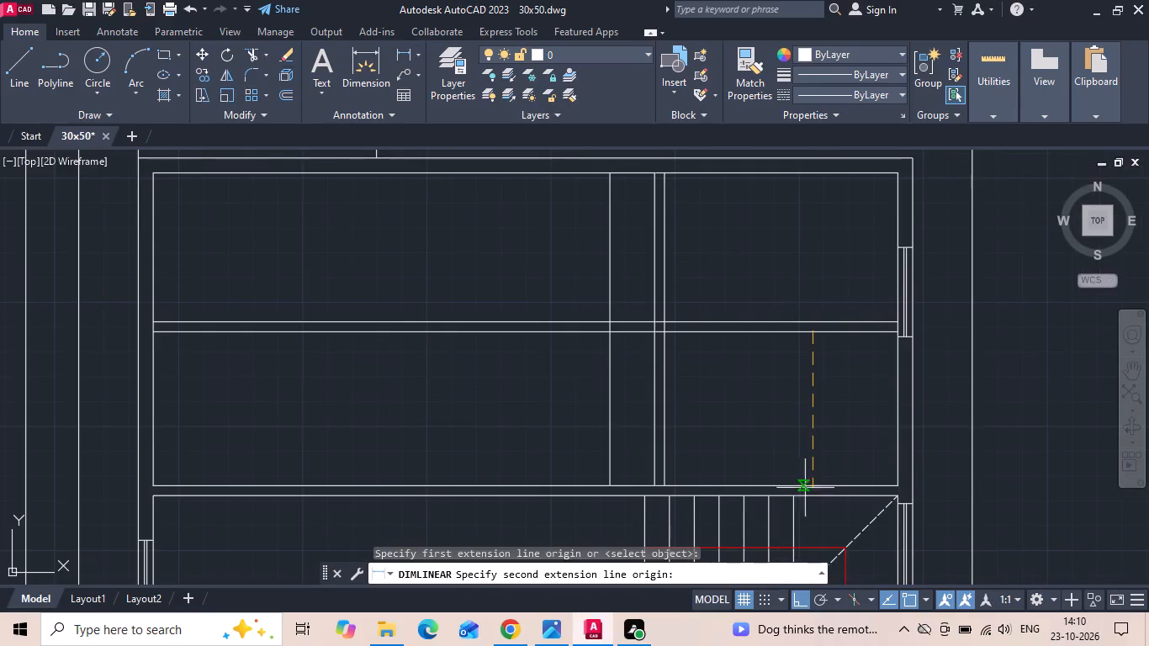
{"action": "left_click", "coordinate": [814, 485]}
{"action": "key", "text": "space"}
{"action": "key", "text": "space"}
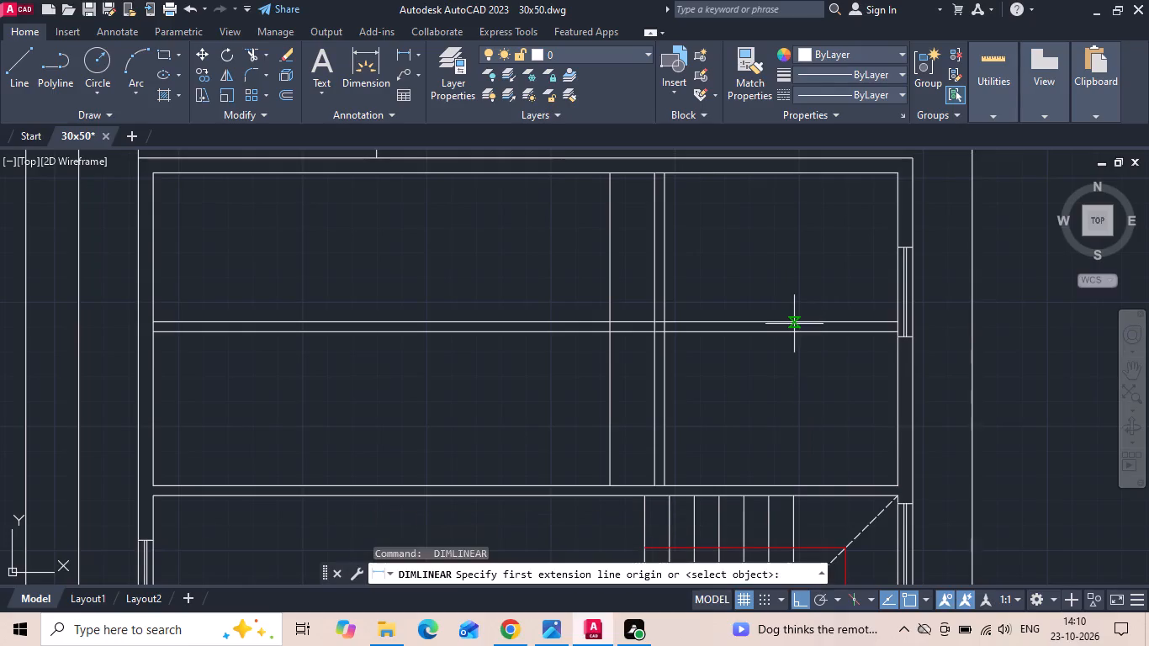
{"action": "left_click_drag", "start_coordinate": [794, 324], "coordinate": [795, 313]}
{"action": "left_click", "coordinate": [794, 175]}
{"action": "key", "text": "Escape"}
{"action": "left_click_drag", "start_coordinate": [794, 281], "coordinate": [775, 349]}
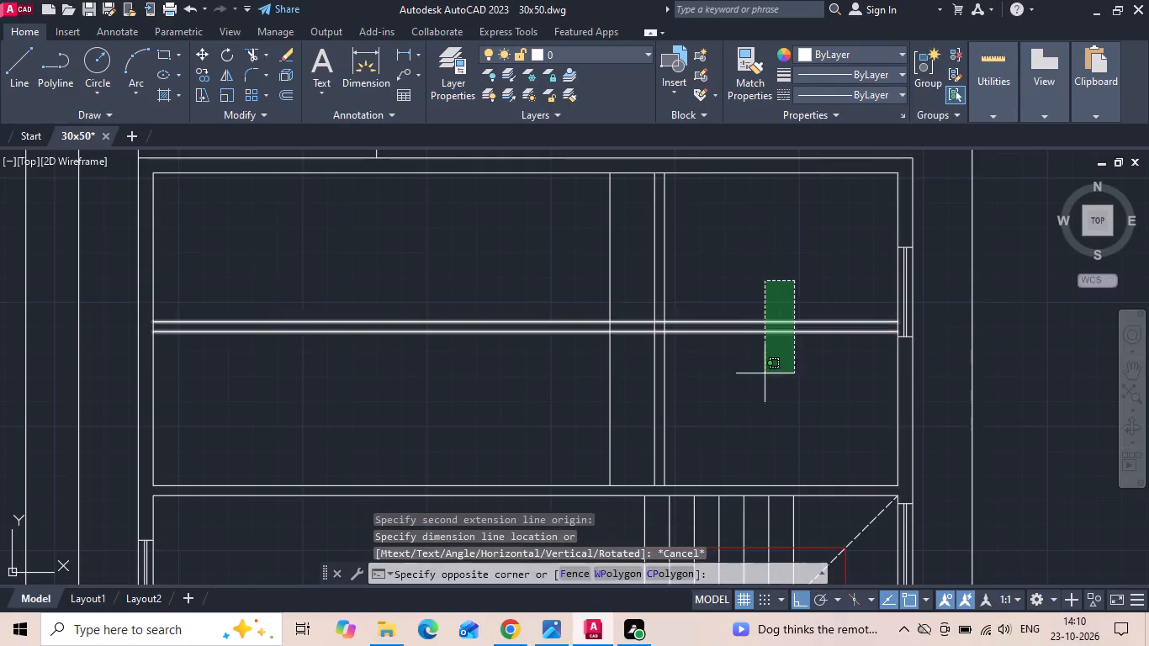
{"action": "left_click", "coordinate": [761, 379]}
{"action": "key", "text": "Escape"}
Trim both horizontal partition lines out of the first floor bedroom, back to the wardrobe's front line.
{"action": "scroll", "coordinate": [772, 380], "scroll_direction": "down", "scroll_amount": 3}
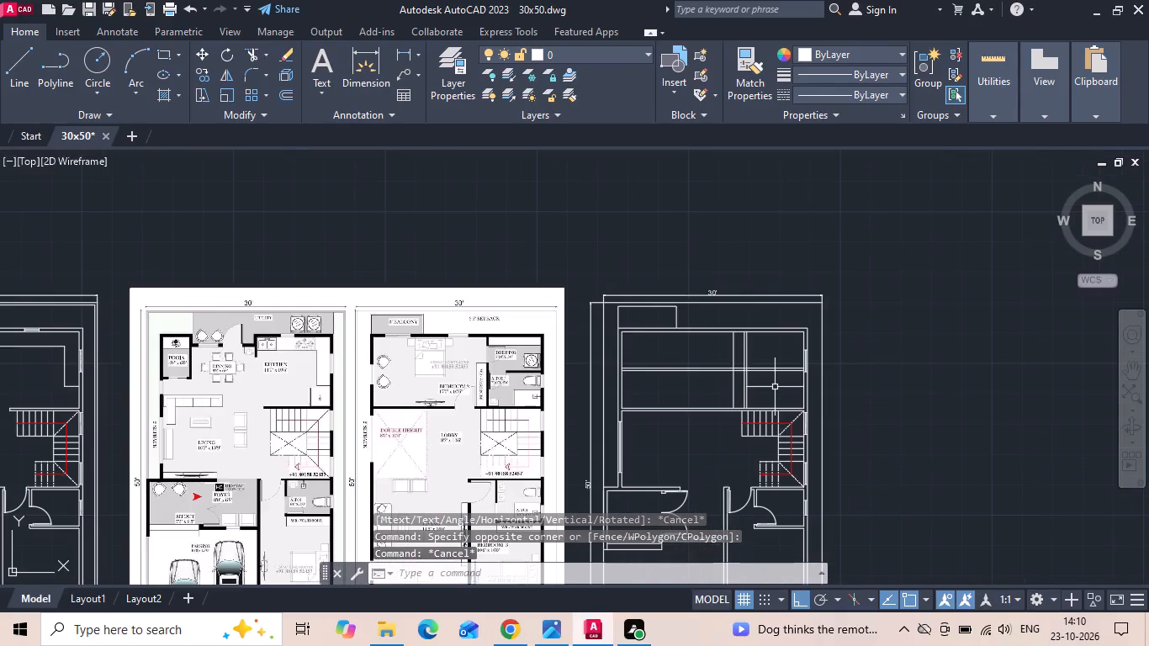
{"action": "scroll", "coordinate": [388, 382], "scroll_direction": "up", "scroll_amount": 2}
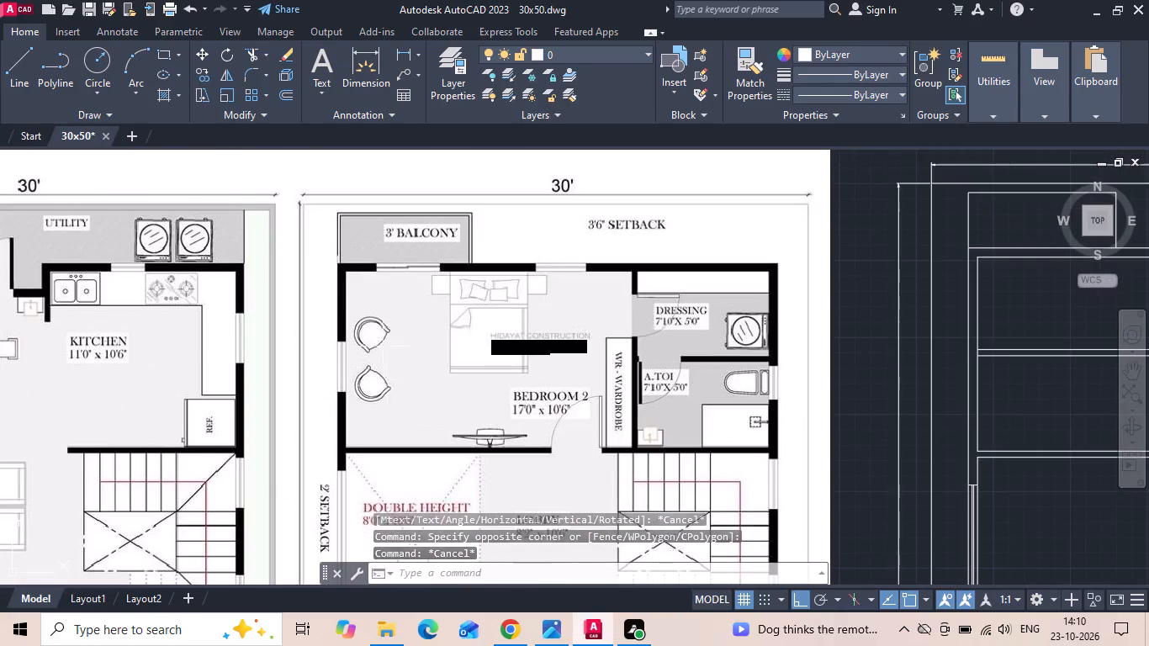
{"action": "scroll", "coordinate": [383, 346], "scroll_direction": "down", "scroll_amount": 2}
{"action": "scroll", "coordinate": [776, 342], "scroll_direction": "up", "scroll_amount": 1}
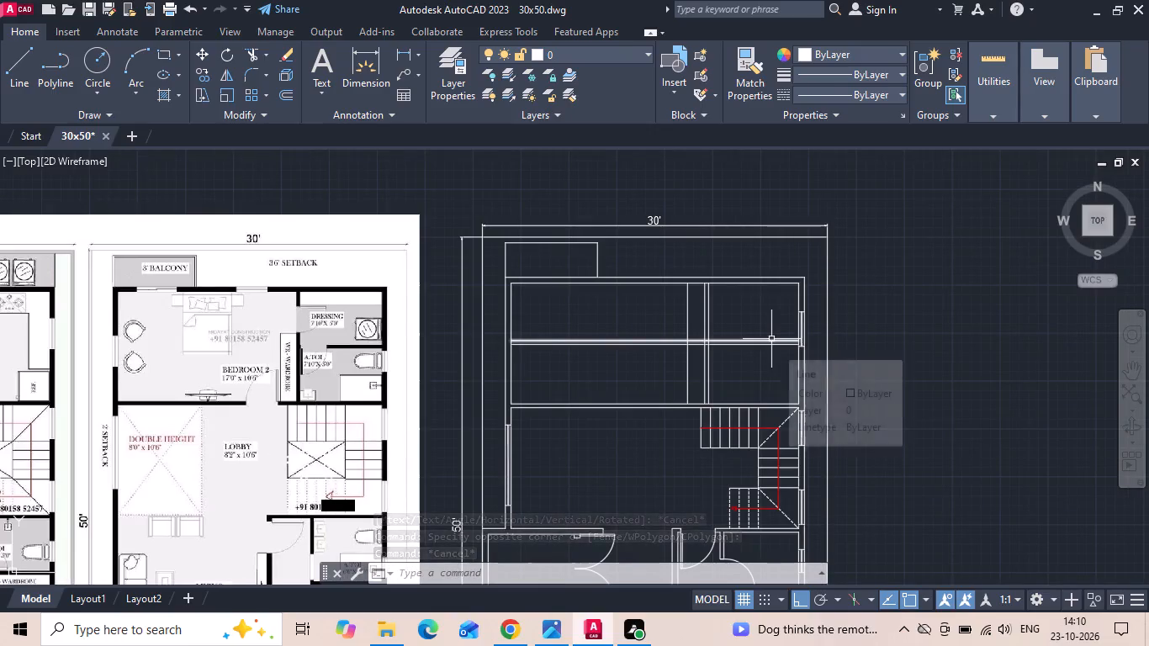
{"action": "scroll", "coordinate": [766, 336], "scroll_direction": "up", "scroll_amount": 1}
{"action": "scroll", "coordinate": [760, 348], "scroll_direction": "down", "scroll_amount": 1}
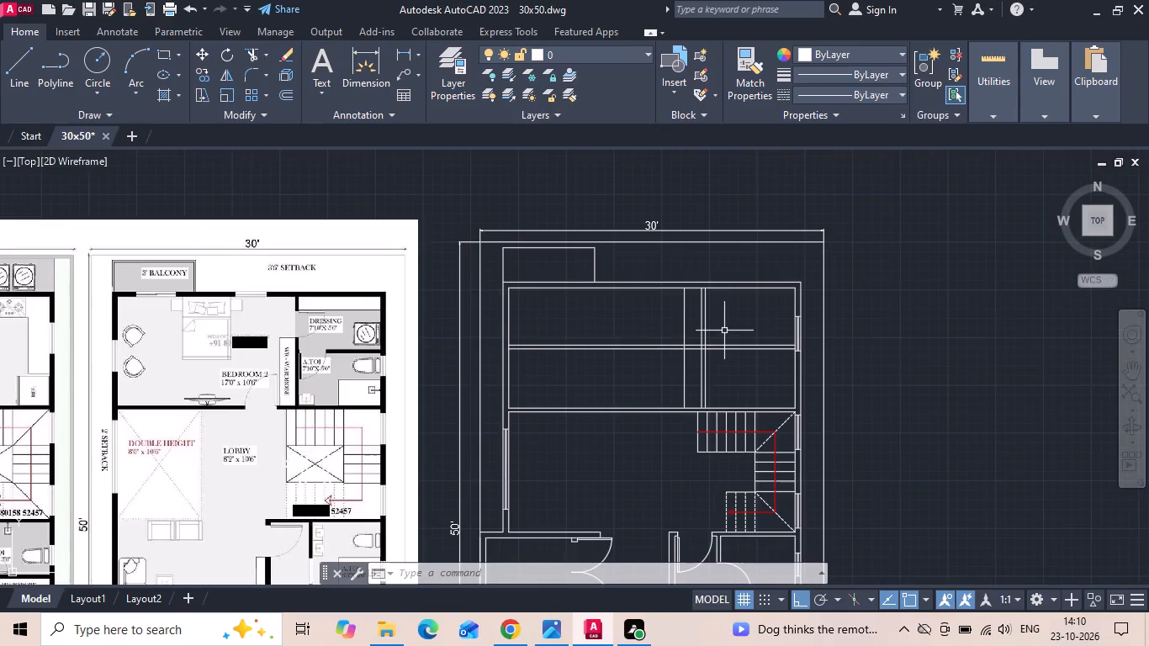
{"action": "scroll", "coordinate": [723, 326], "scroll_direction": "up", "scroll_amount": 1}
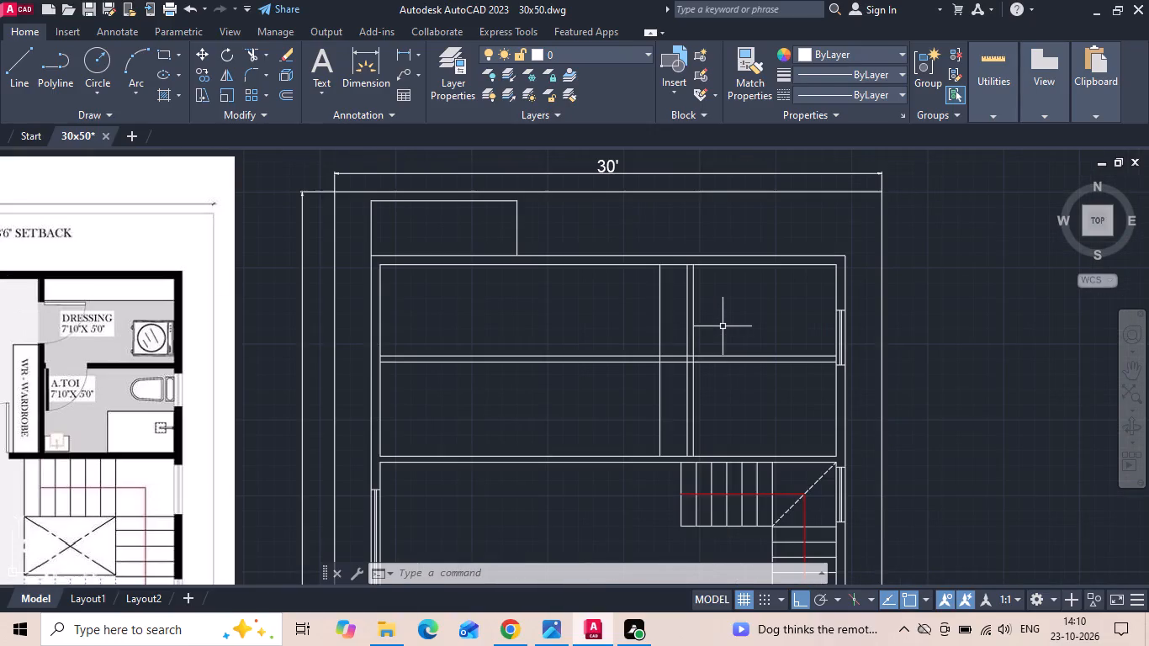
{"action": "type", "text": "tr"}
{"action": "key", "text": "space"}
{"action": "left_click_drag", "start_coordinate": [627, 339], "coordinate": [631, 372]}
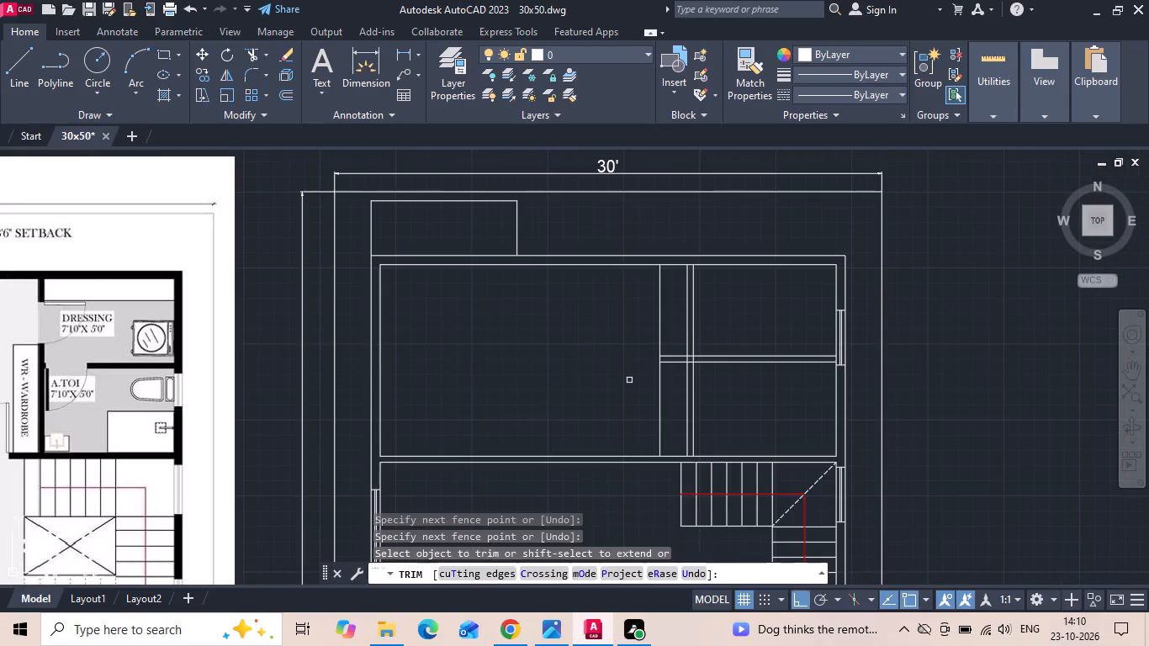
{"action": "key", "text": "Escape"}
Trim the inner wall lines where the dressing's vertical wall meets the top wall and the horizontal partition meets the east wall.
{"action": "key", "text": "t"}
{"action": "key", "text": "r"}
{"action": "key", "text": "space"}
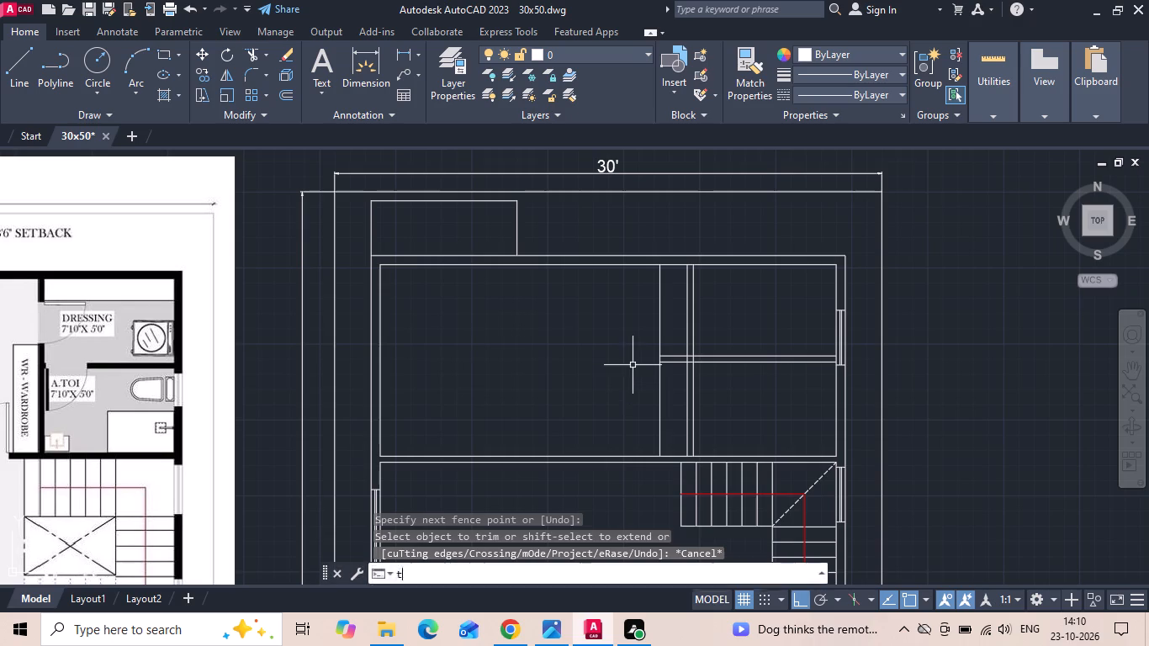
{"action": "scroll", "coordinate": [698, 270], "scroll_direction": "up", "scroll_amount": 1}
{"action": "left_click", "coordinate": [683, 259]}
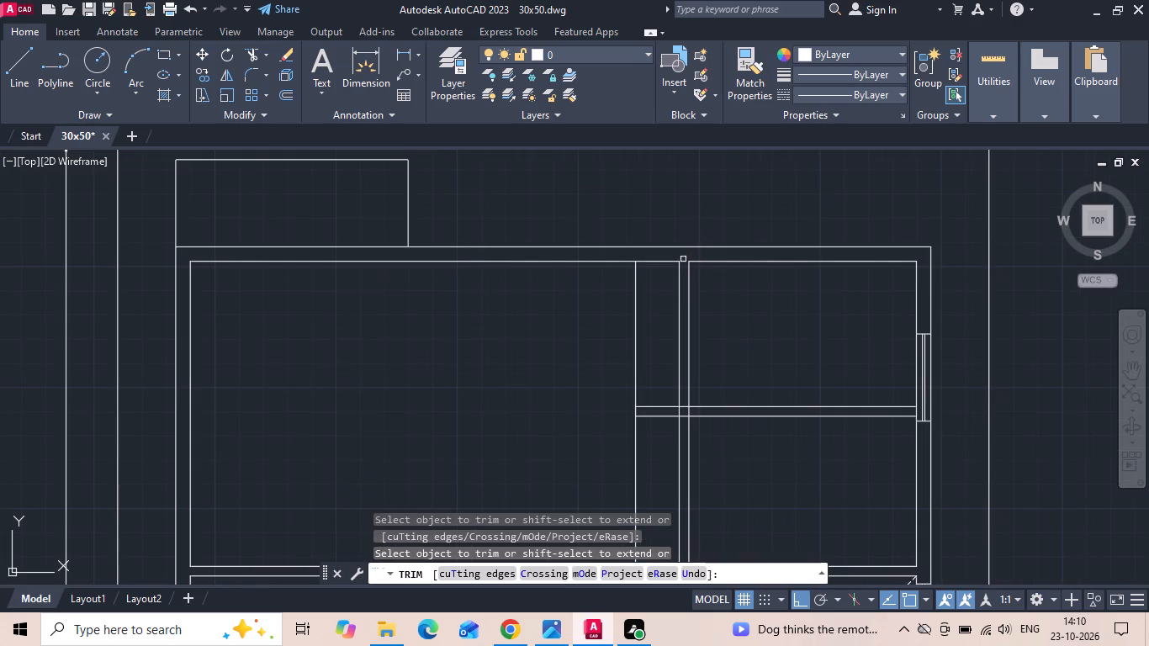
{"action": "scroll", "coordinate": [917, 414], "scroll_direction": "up", "scroll_amount": 2}
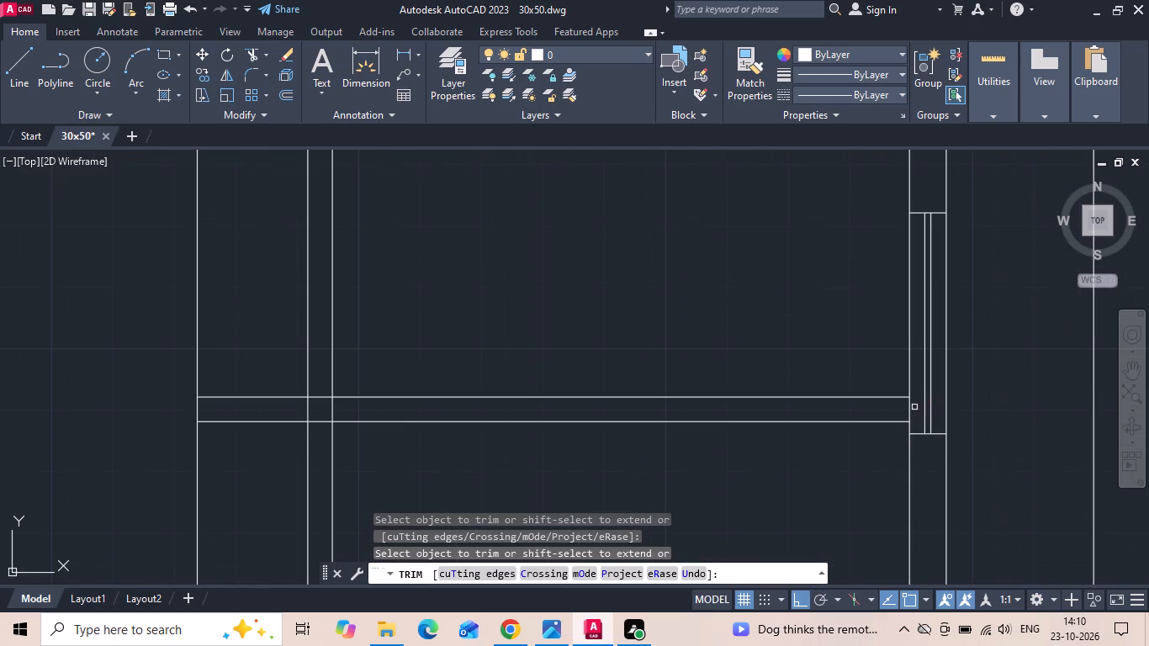
{"action": "left_click", "coordinate": [912, 409]}
{"action": "key", "text": "Escape"}
Move the east wall window straight down from the partition junction into the attached toilet's wall.
{"action": "left_click_drag", "start_coordinate": [874, 187], "coordinate": [881, 197]}
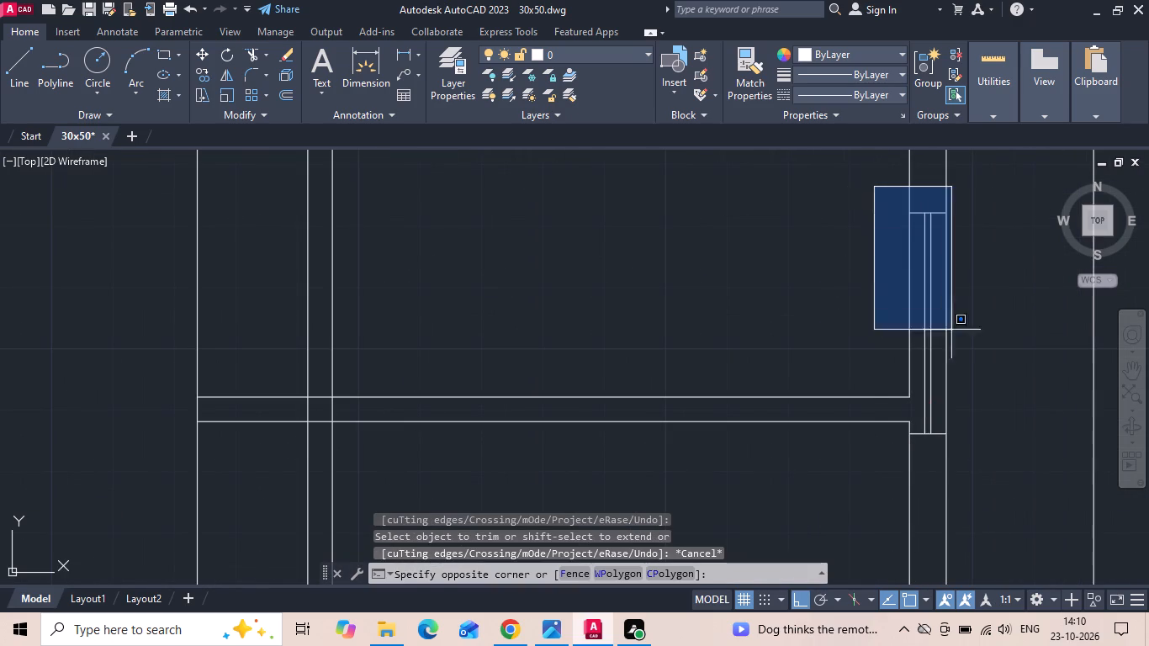
{"action": "left_click", "coordinate": [966, 484]}
{"action": "right_click", "coordinate": [981, 342]}
{"action": "left_click", "coordinate": [1007, 331]}
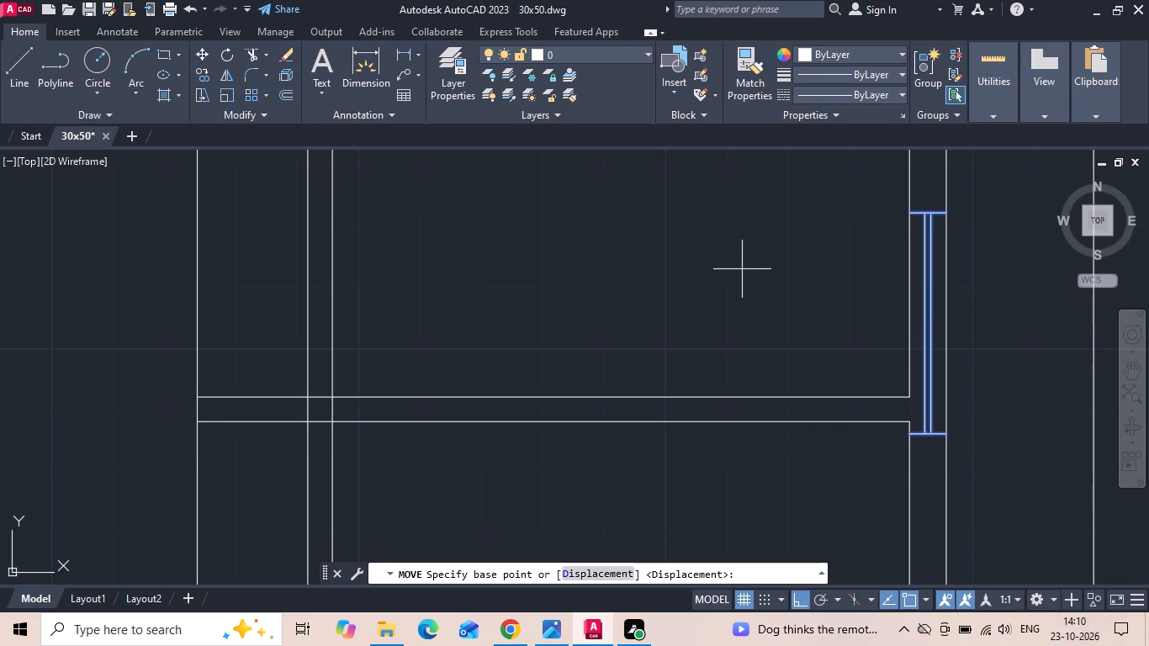
{"action": "left_click_drag", "start_coordinate": [740, 275], "coordinate": [741, 327]}
{"action": "middle_click_drag", "start_coordinate": [740, 427], "coordinate": [742, 210]}
{"action": "left_click", "coordinate": [734, 331]}
{"action": "key", "text": "Escape"}
{"action": "scroll", "coordinate": [711, 297], "scroll_direction": "down", "scroll_amount": 1}
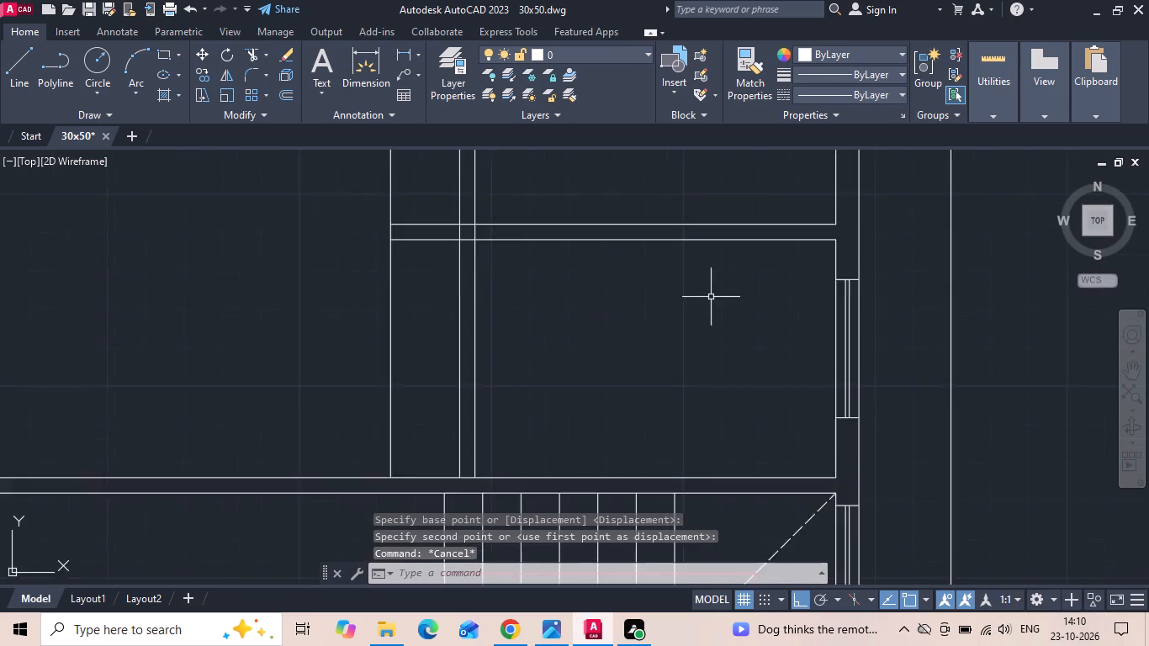
Draw a horizontal guide line from the midpoint of the toilet's inner east wall line outward across the window.
{"action": "scroll", "coordinate": [711, 297], "scroll_direction": "down", "scroll_amount": 1}
{"action": "type", "text": "l"}
{"action": "key", "text": "space"}
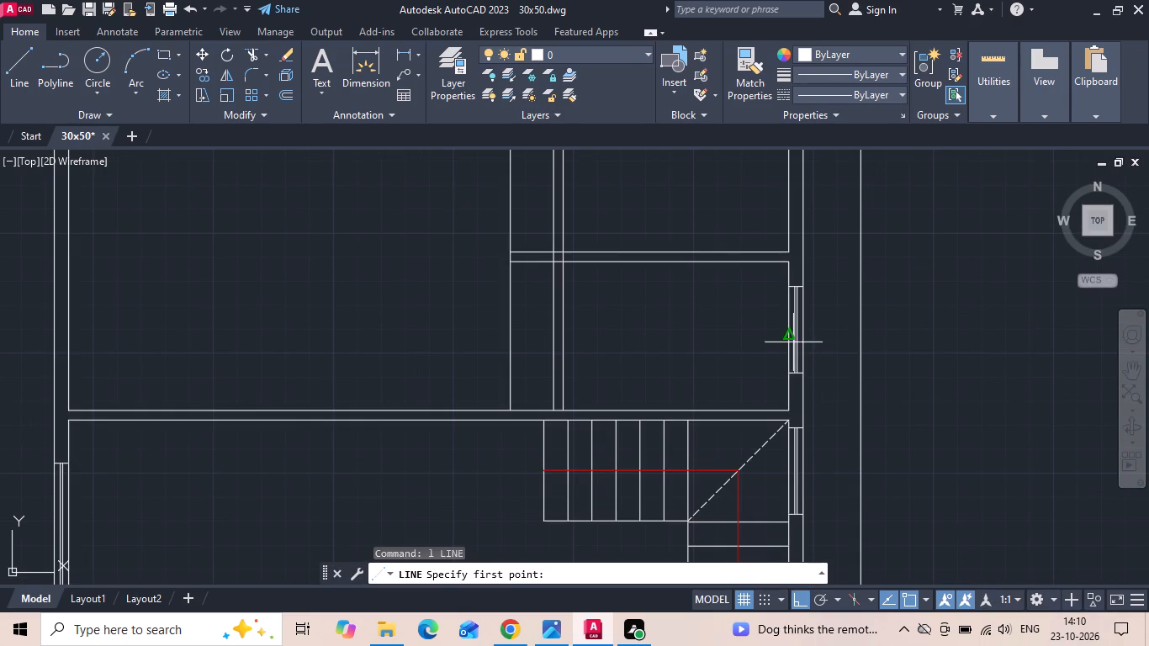
{"action": "left_click", "coordinate": [790, 339]}
{"action": "scroll", "coordinate": [816, 337], "scroll_direction": "up", "scroll_amount": 2}
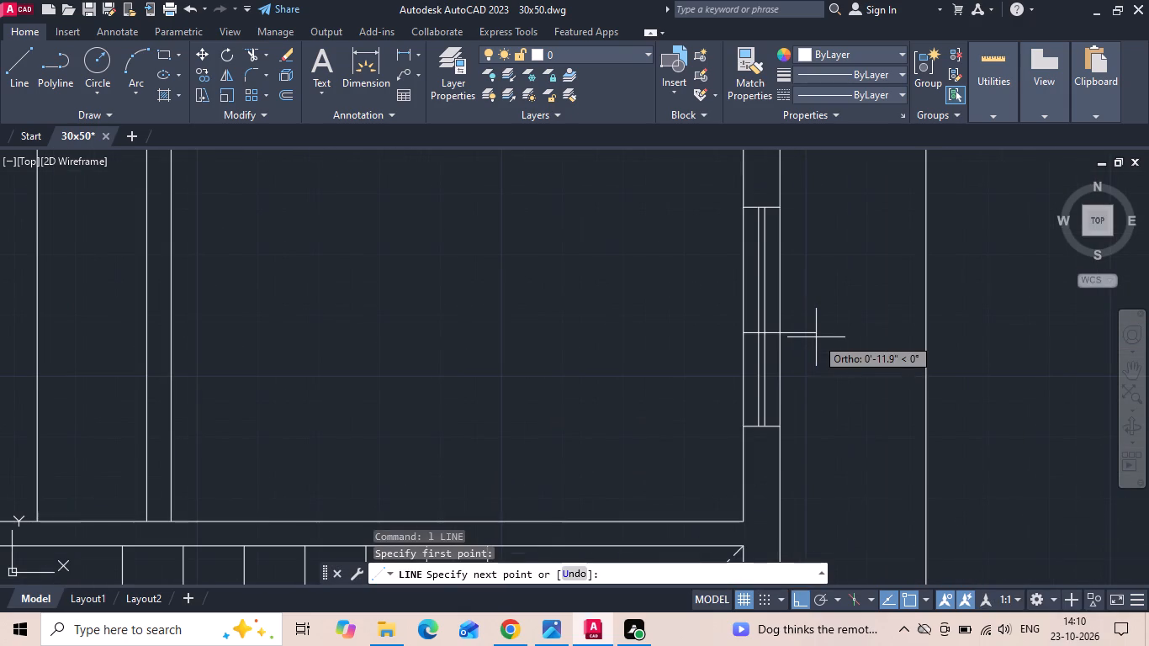
{"action": "left_click", "coordinate": [829, 336]}
{"action": "scroll", "coordinate": [829, 366], "scroll_direction": "down", "scroll_amount": 2}
{"action": "key", "text": "Escape"}
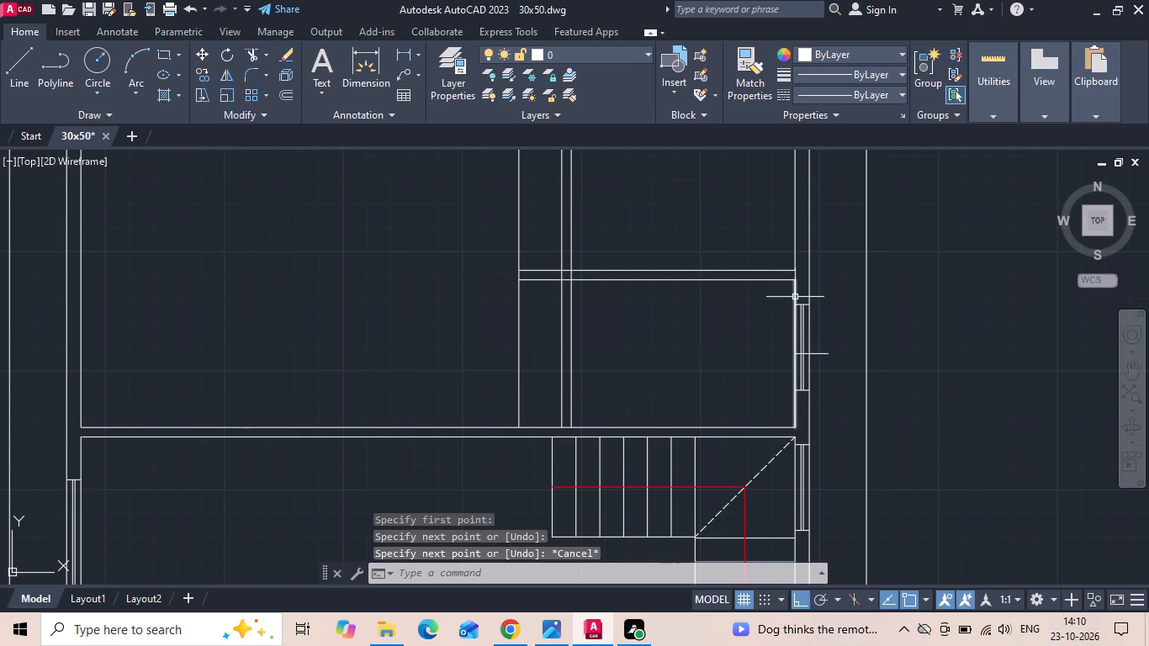
{"action": "left_click", "coordinate": [796, 299]}
{"action": "scroll", "coordinate": [804, 363], "scroll_direction": "up", "scroll_amount": 3}
{"action": "key", "text": "Escape"}
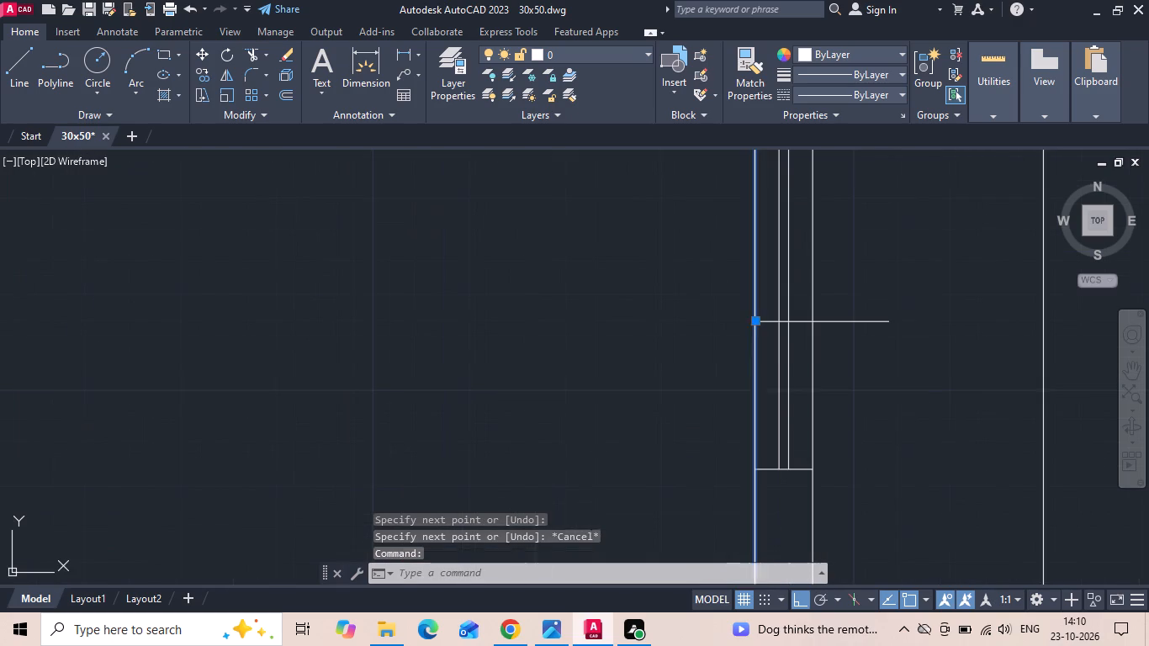
Offset the guide line 12" upwards and 12" downwards to set the toilet window's ends.
{"action": "type", "text": "o 12"}
{"action": "key", "text": "space"}
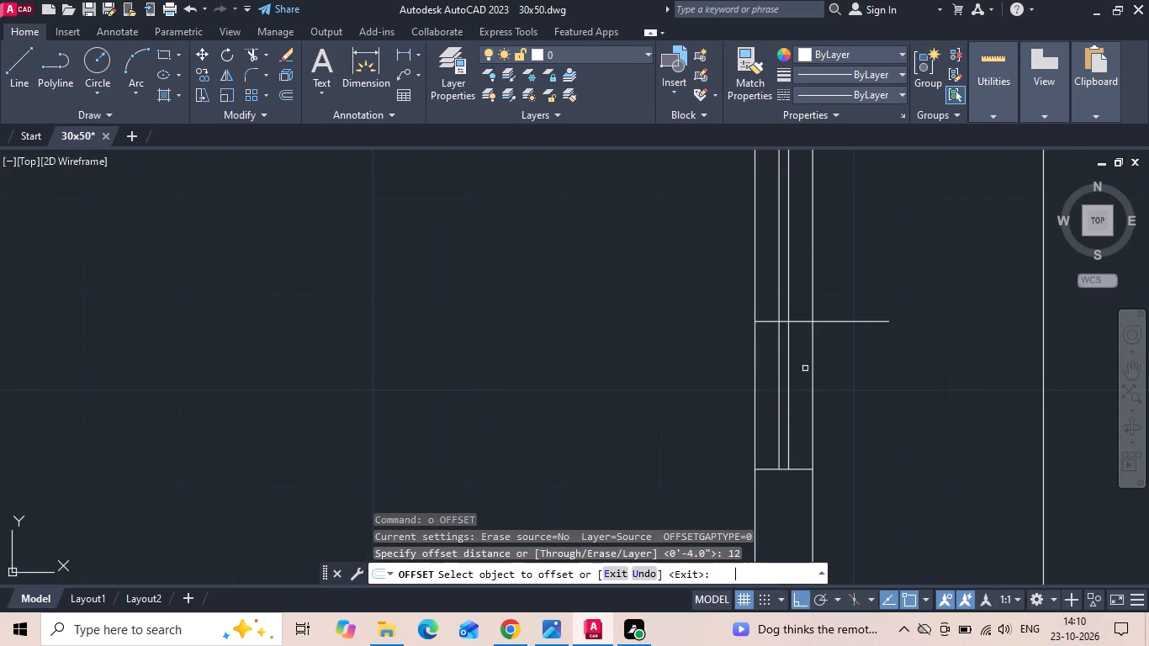
{"action": "left_click", "coordinate": [832, 321]}
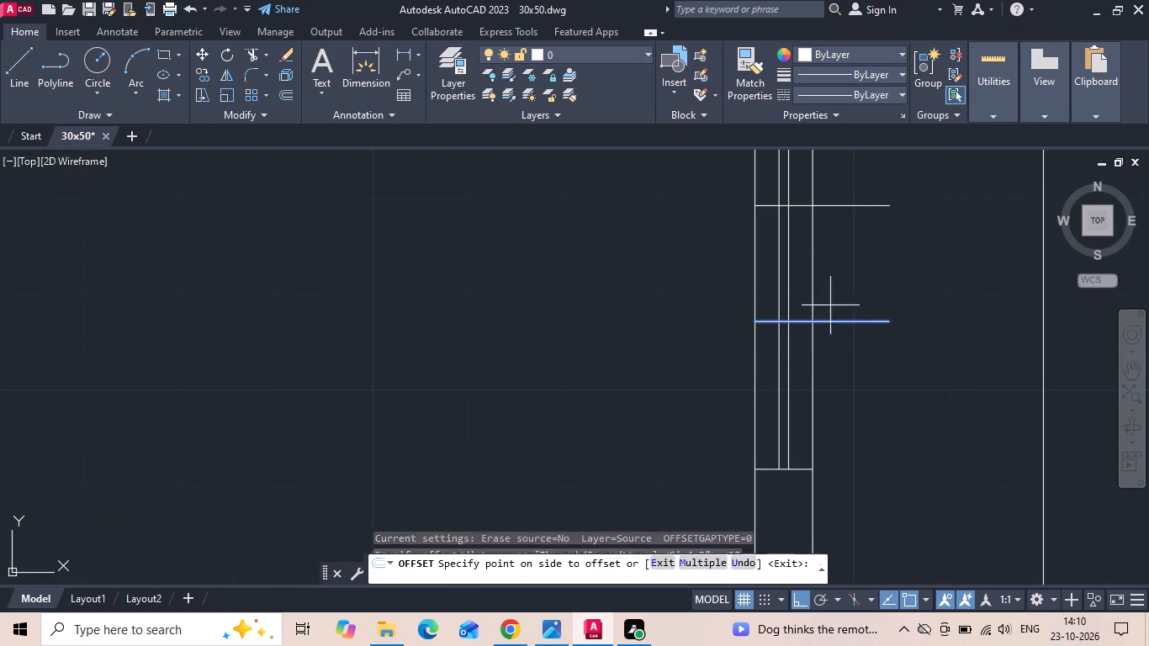
{"action": "left_click", "coordinate": [827, 250]}
{"action": "left_click_drag", "start_coordinate": [828, 322], "coordinate": [829, 331]}
{"action": "left_click", "coordinate": [827, 365]}
{"action": "key", "text": "Escape"}
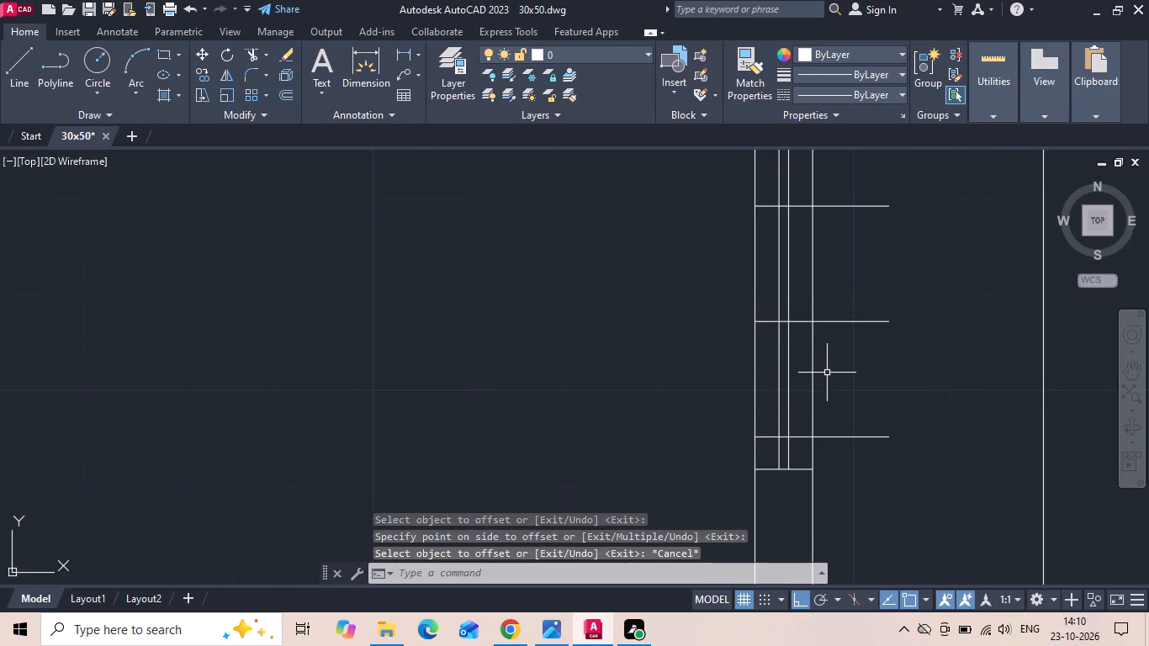
Trim the window lines beyond both offset lines, the overhangs outside the wall, and the middle guide line.
{"action": "key", "text": "t"}
{"action": "key", "text": "r"}
{"action": "key", "text": "space"}
{"action": "left_click_drag", "start_coordinate": [803, 447], "coordinate": [772, 480]}
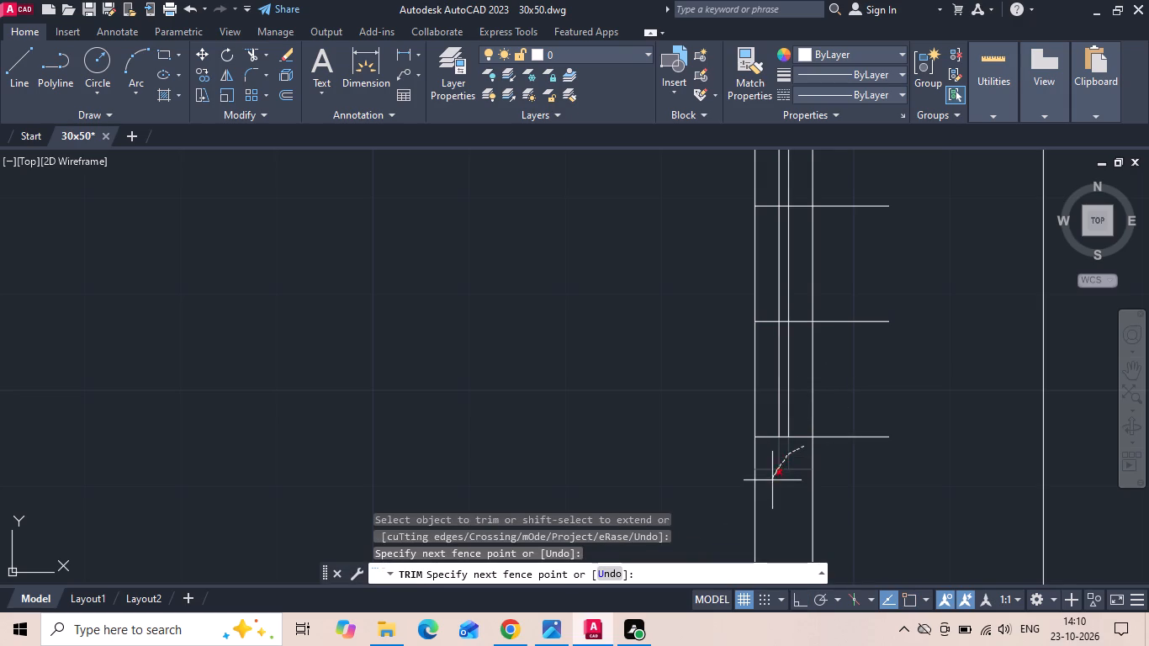
{"action": "left_click_drag", "start_coordinate": [772, 480], "coordinate": [772, 482]}
{"action": "left_click_drag", "start_coordinate": [834, 461], "coordinate": [834, 448]}
{"action": "left_click", "coordinate": [828, 169]}
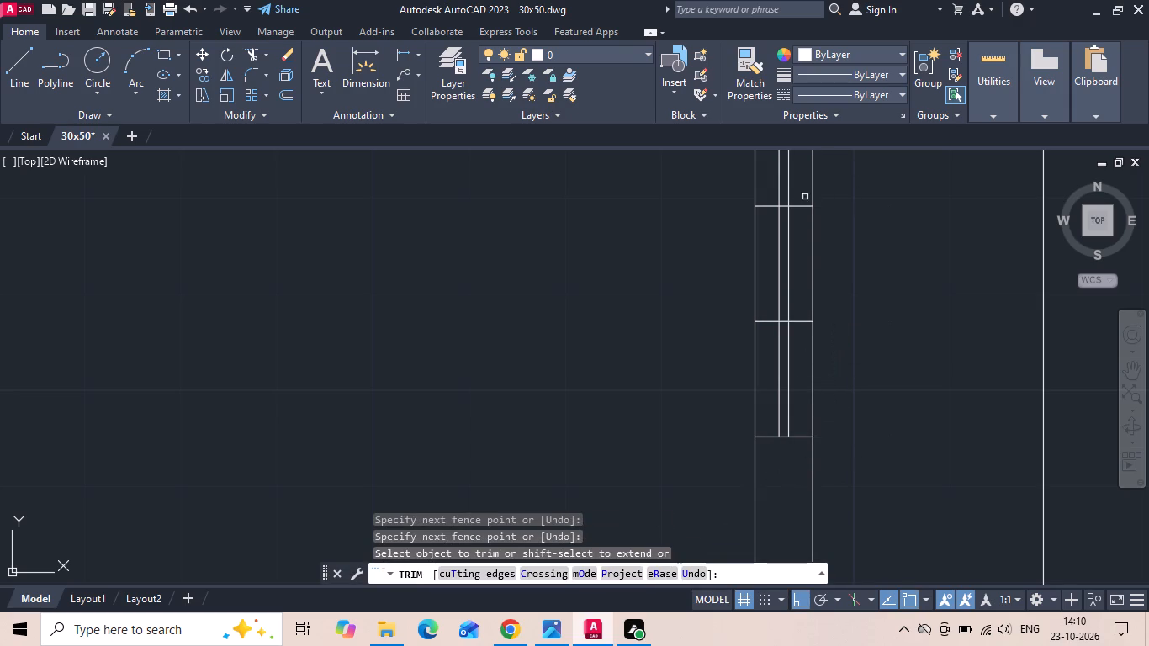
{"action": "left_click", "coordinate": [795, 197]}
{"action": "left_click", "coordinate": [775, 183]}
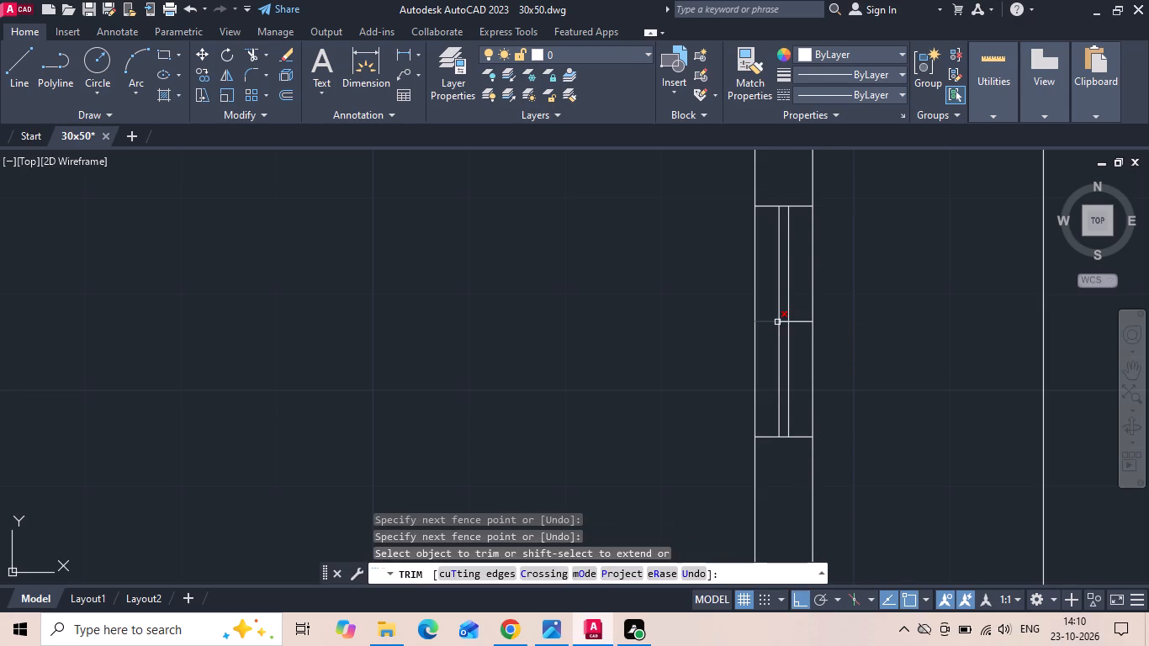
{"action": "left_click", "coordinate": [777, 322]}
{"action": "scroll", "coordinate": [779, 318], "scroll_direction": "up", "scroll_amount": 1}
{"action": "left_click", "coordinate": [787, 327]}
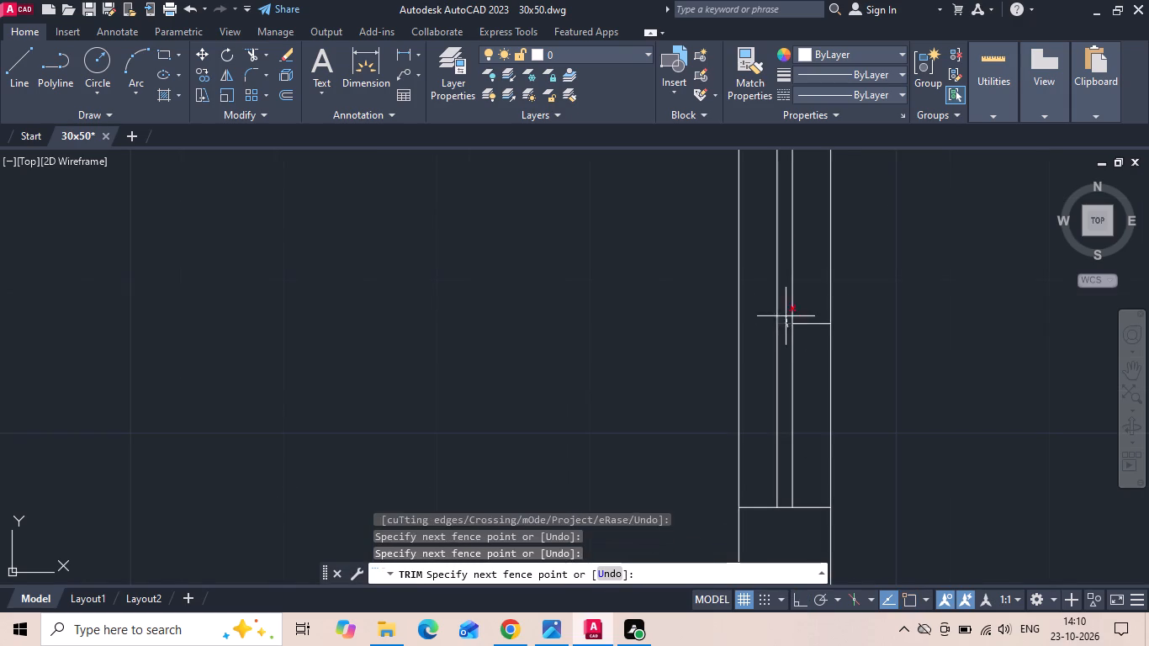
{"action": "left_click", "coordinate": [786, 310]}
{"action": "left_click", "coordinate": [809, 325]}
{"action": "scroll", "coordinate": [883, 326], "scroll_direction": "down", "scroll_amount": 2}
{"action": "key", "text": "Escape"}
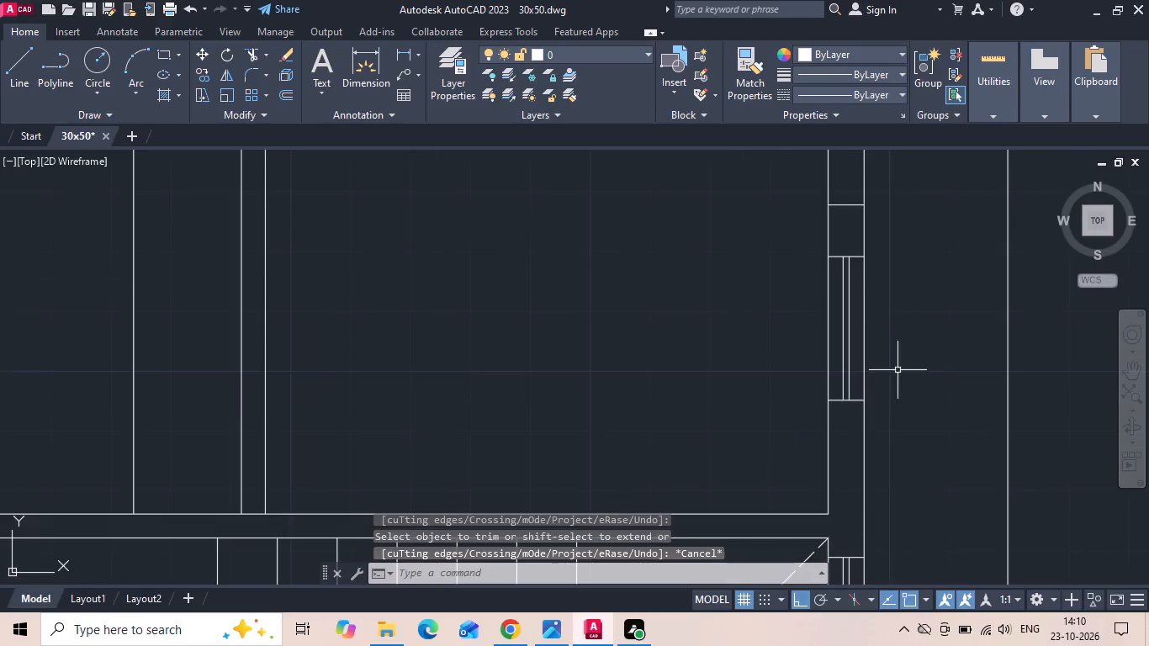
Save the drawing.
{"action": "key", "text": "ctrl+s"}
Delete the leftover old window end line above the toilet window.
{"action": "left_click", "coordinate": [849, 205]}
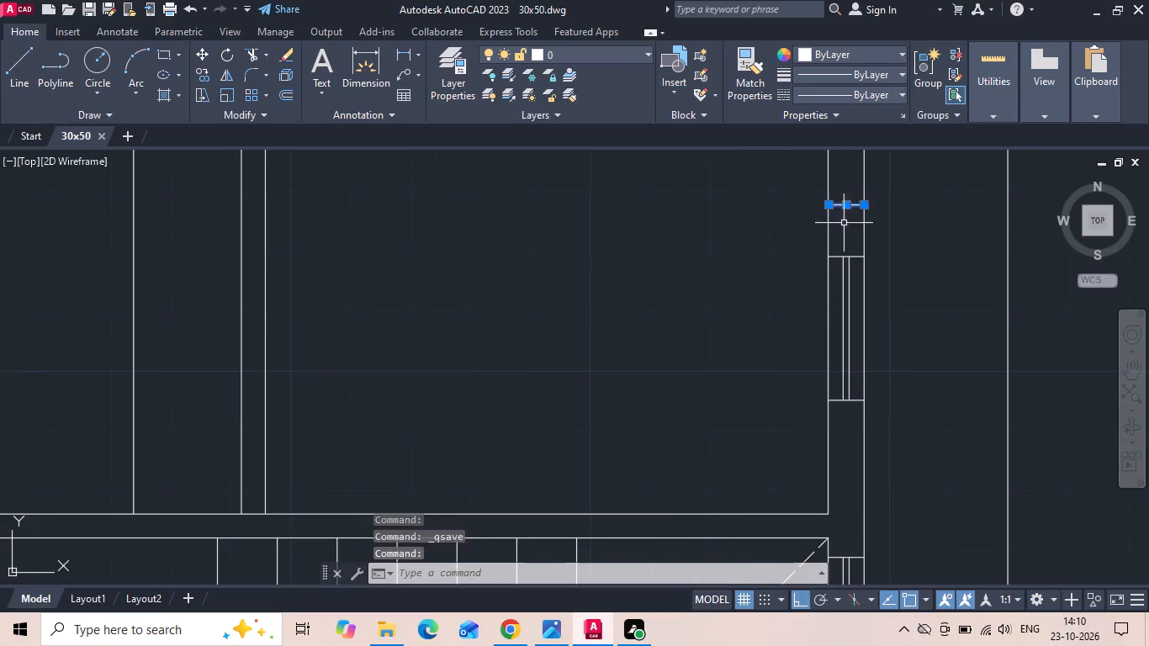
{"action": "key", "text": "Delete"}
Offset the inner line of the toilet's west wall 2" into the room for the door offset, following the reference plan.
{"action": "scroll", "coordinate": [845, 336], "scroll_direction": "down", "scroll_amount": 3}
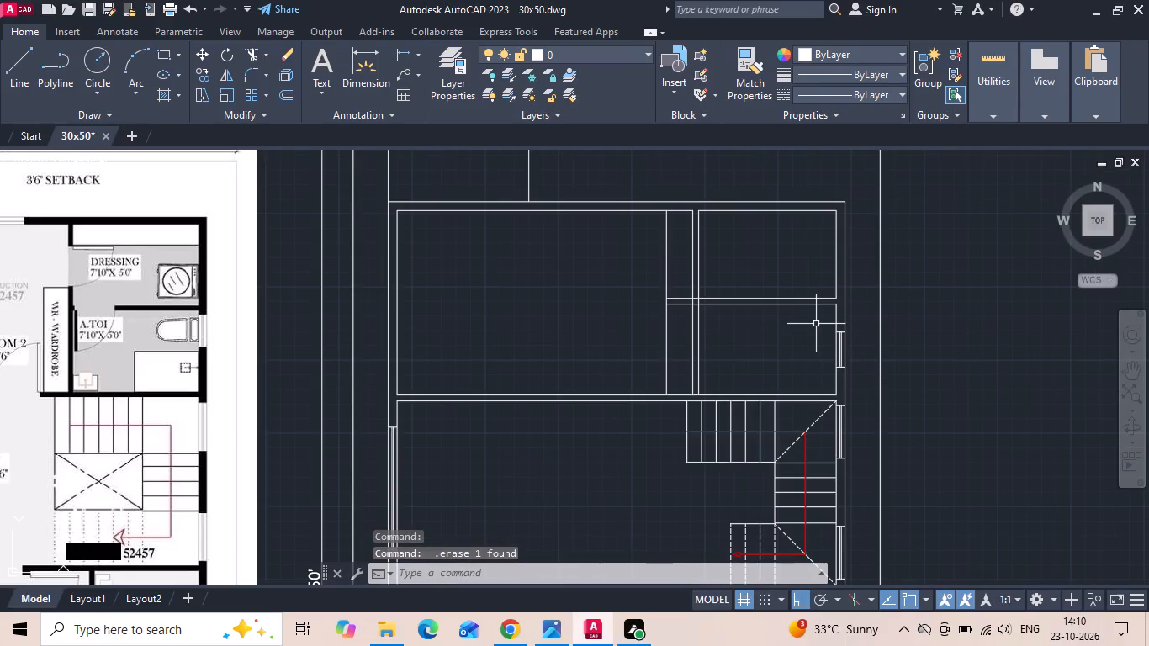
{"action": "scroll", "coordinate": [11, 308], "scroll_direction": "up", "scroll_amount": 2}
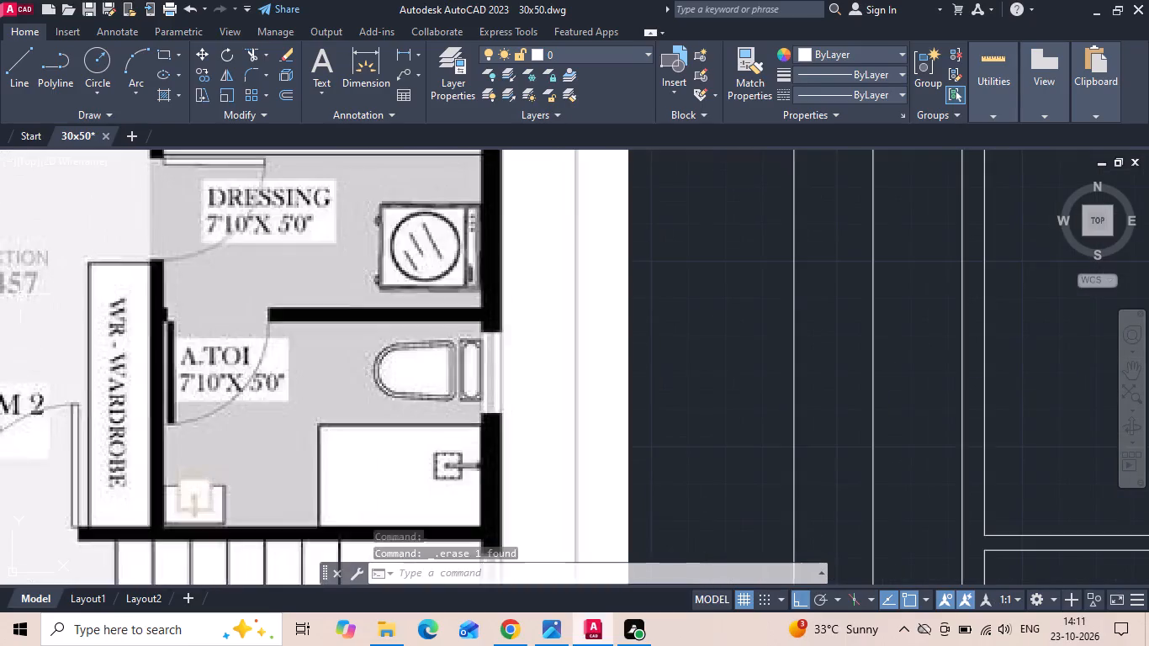
{"action": "scroll", "coordinate": [118, 296], "scroll_direction": "up", "scroll_amount": 1}
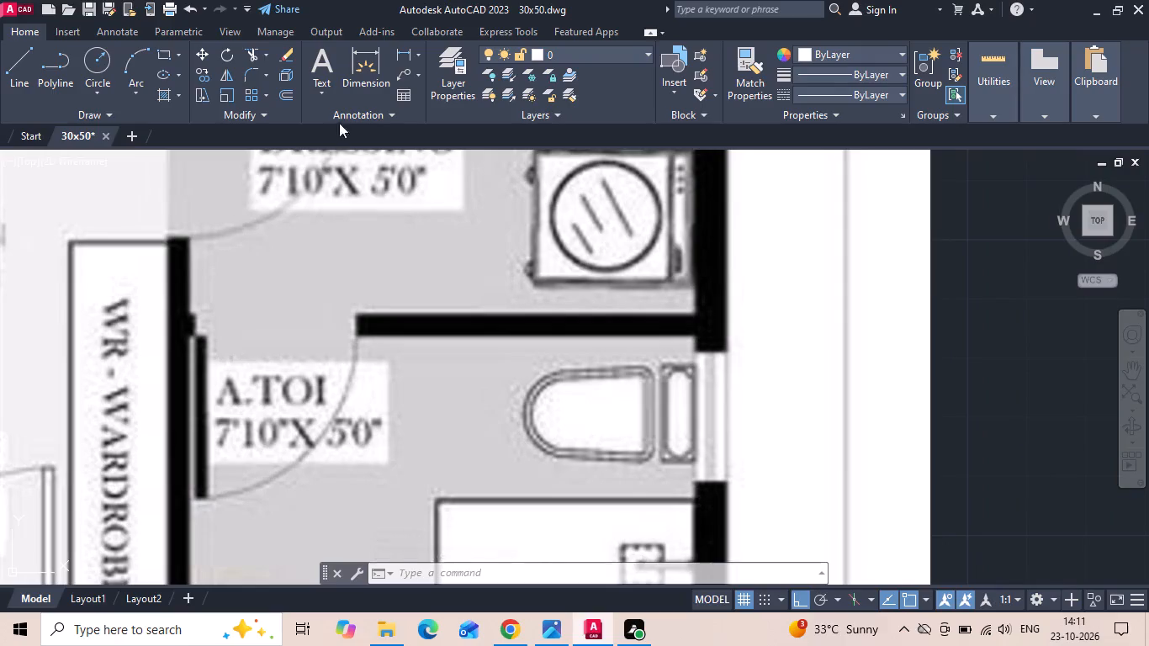
{"action": "scroll", "coordinate": [262, 164], "scroll_direction": "down", "scroll_amount": 3}
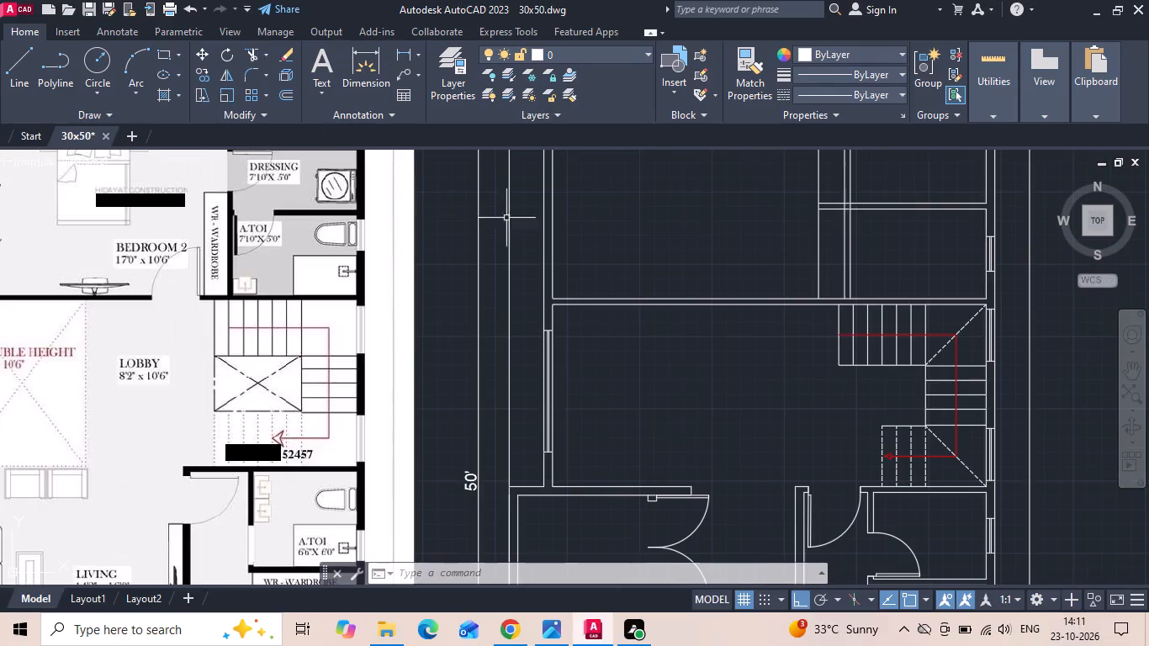
{"action": "middle_click_drag", "start_coordinate": [909, 202], "coordinate": [675, 300]}
{"action": "scroll", "coordinate": [650, 259], "scroll_direction": "up", "scroll_amount": 1}
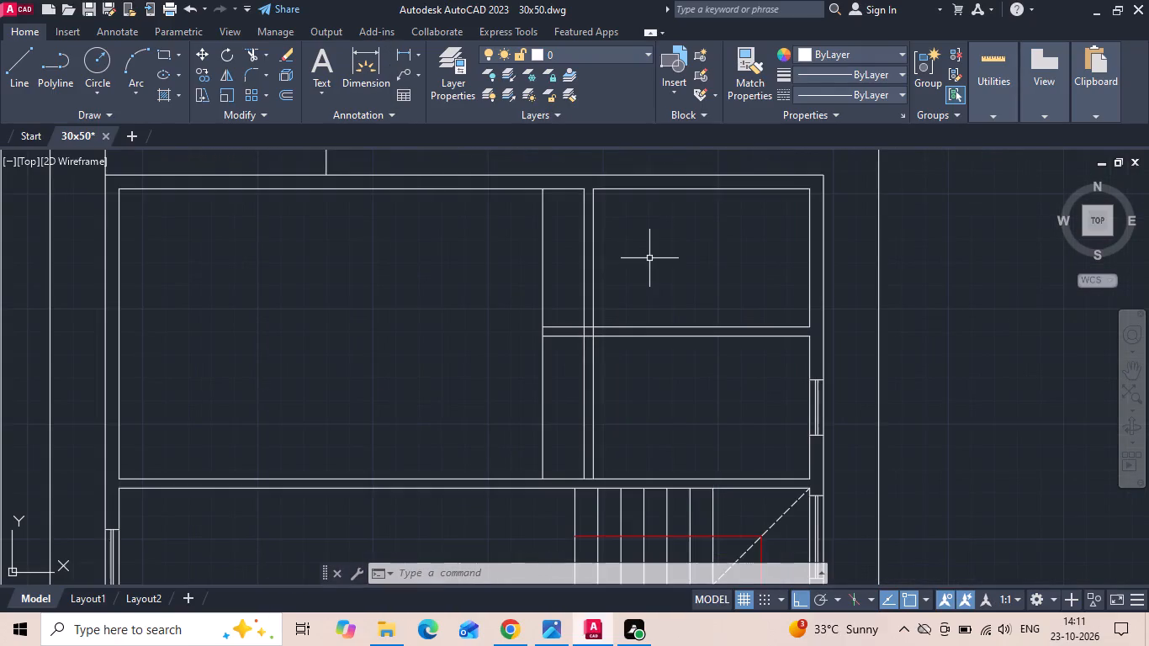
{"action": "type", "text": "o 2"}
{"action": "key", "text": "Return"}
{"action": "scroll", "coordinate": [606, 332], "scroll_direction": "up", "scroll_amount": 1}
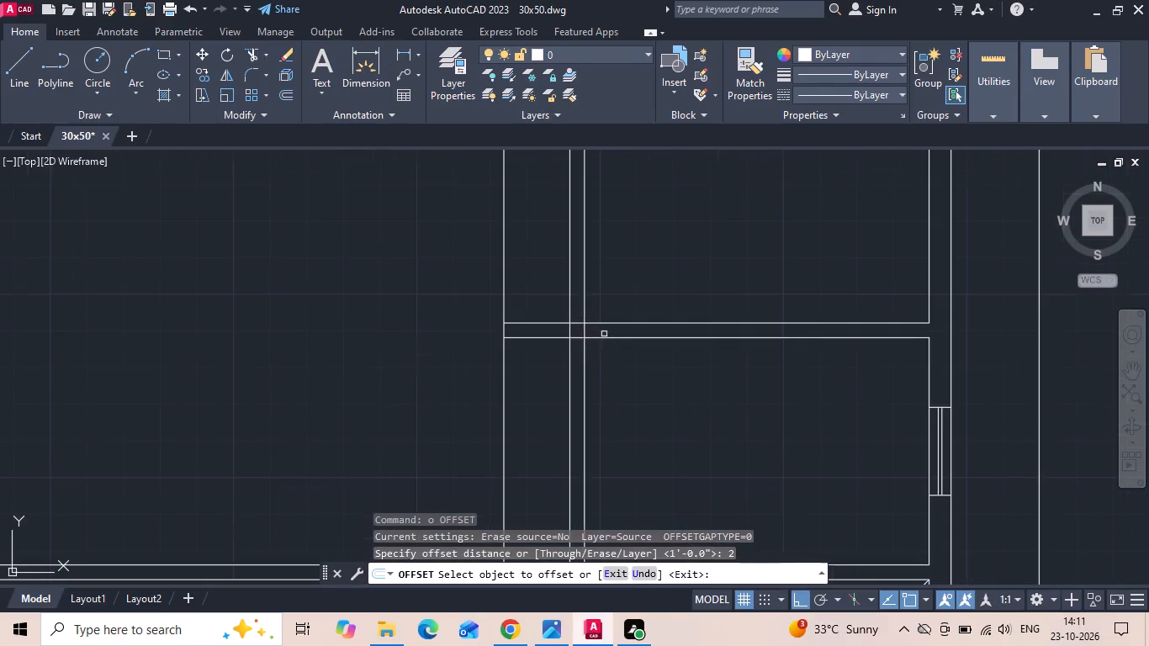
{"action": "left_click_drag", "start_coordinate": [585, 385], "coordinate": [601, 385]}
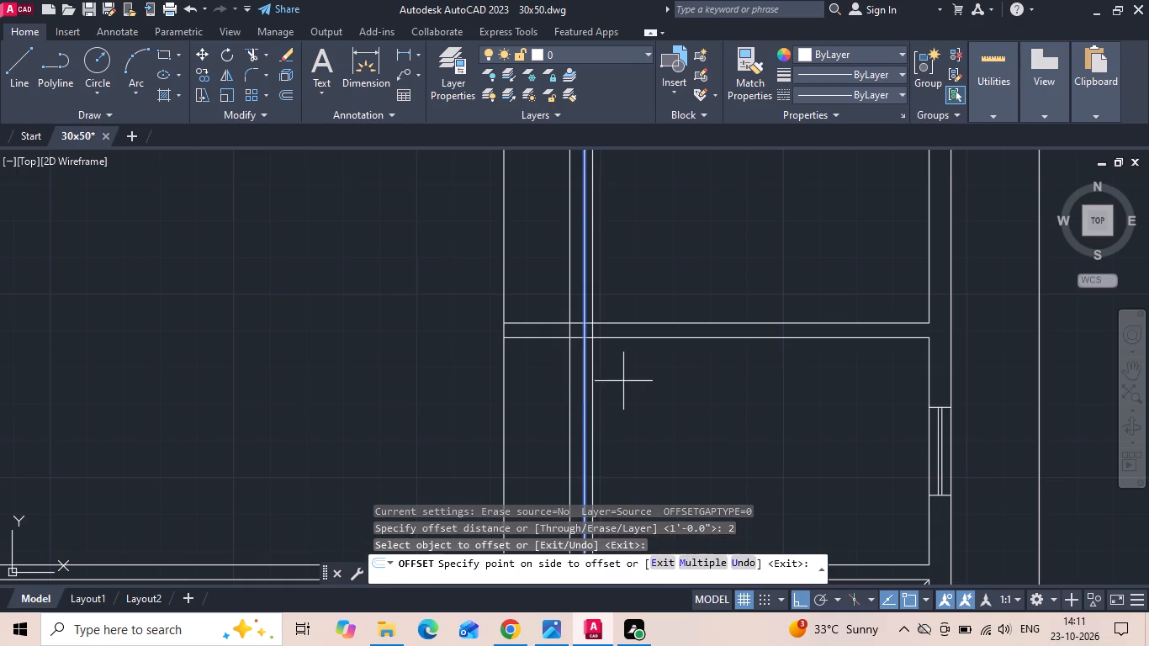
{"action": "left_click", "coordinate": [630, 380]}
Try to offset the new vertical line 2'8" into the toilet to set the door width.
{"action": "type", "text": "2'"}
{"action": "type", "text": "8"}
{"action": "key", "text": "space"}
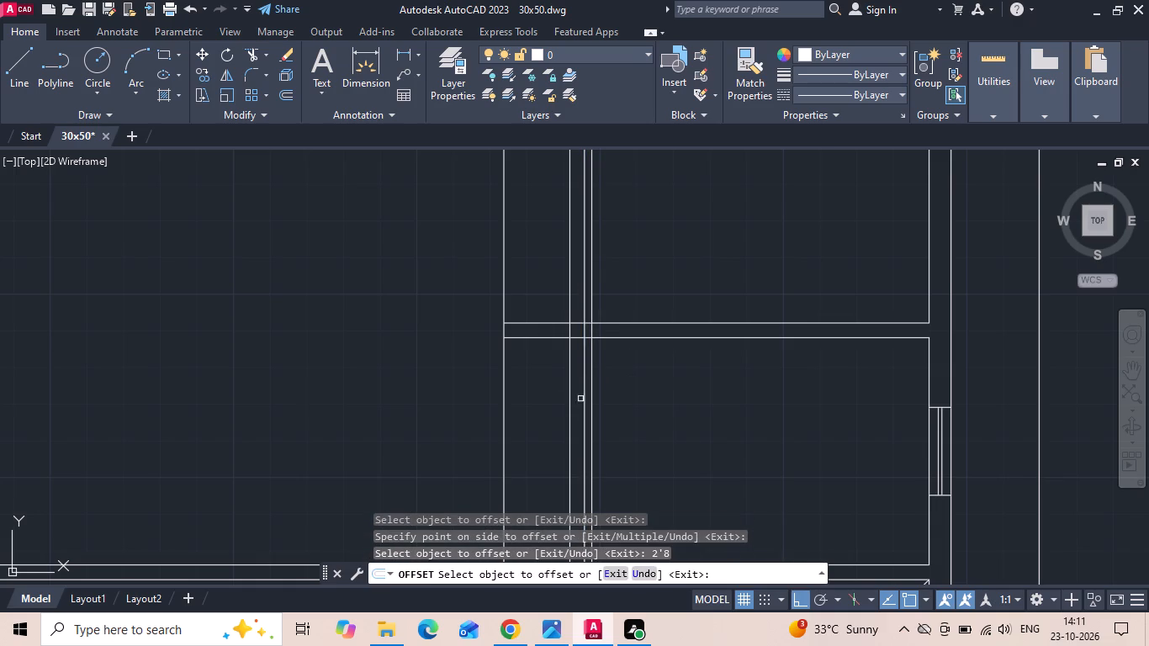
{"action": "left_click_drag", "start_coordinate": [591, 379], "coordinate": [676, 358]}
{"action": "left_click", "coordinate": [754, 337]}
{"action": "key", "text": "Escape"}
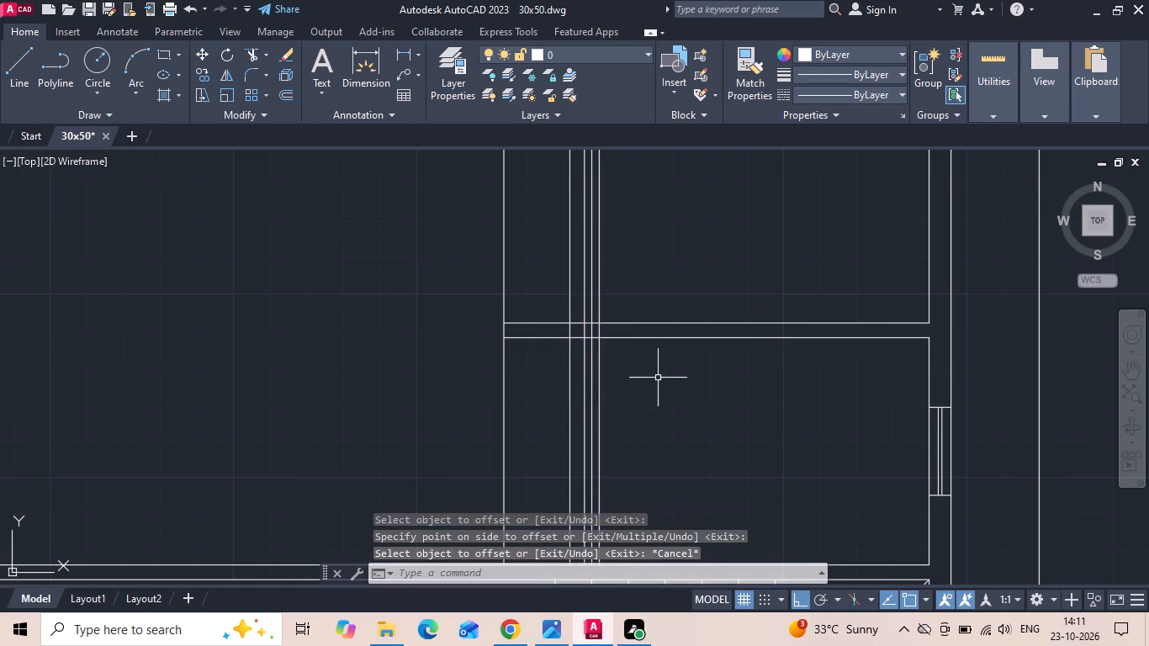
Replace the mistaken offset line with one 2'6" east of the door-jamb line, setting the toilet door's width.
{"action": "left_click", "coordinate": [601, 399]}
{"action": "key", "text": "Delete"}
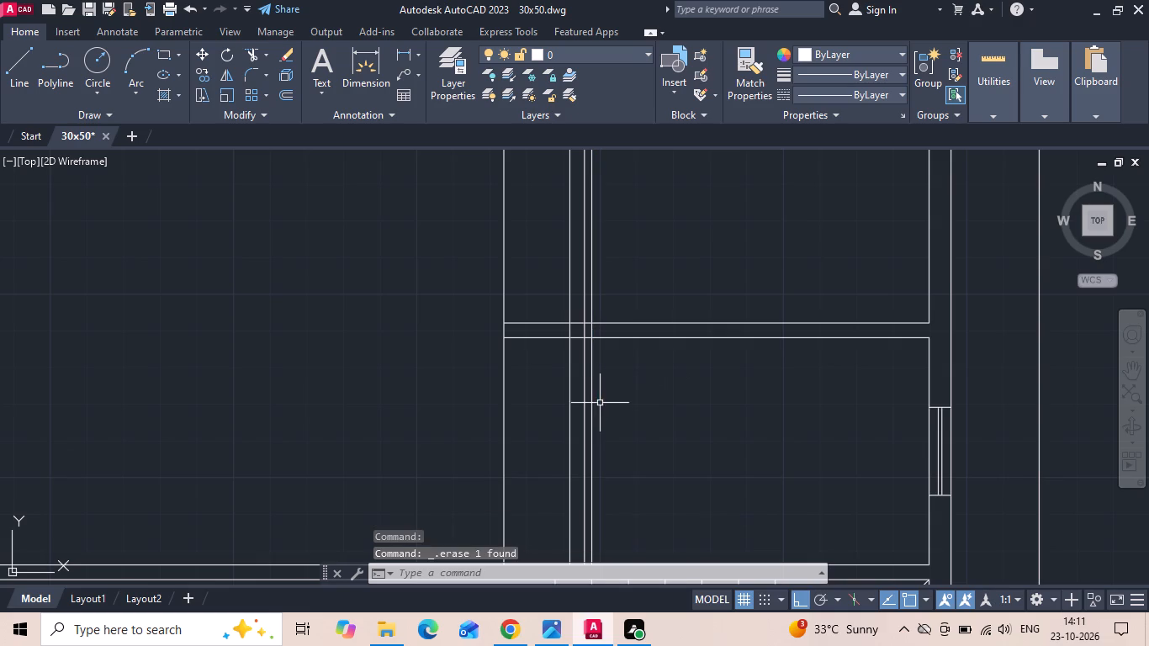
{"action": "type", "text": "o 2'"}
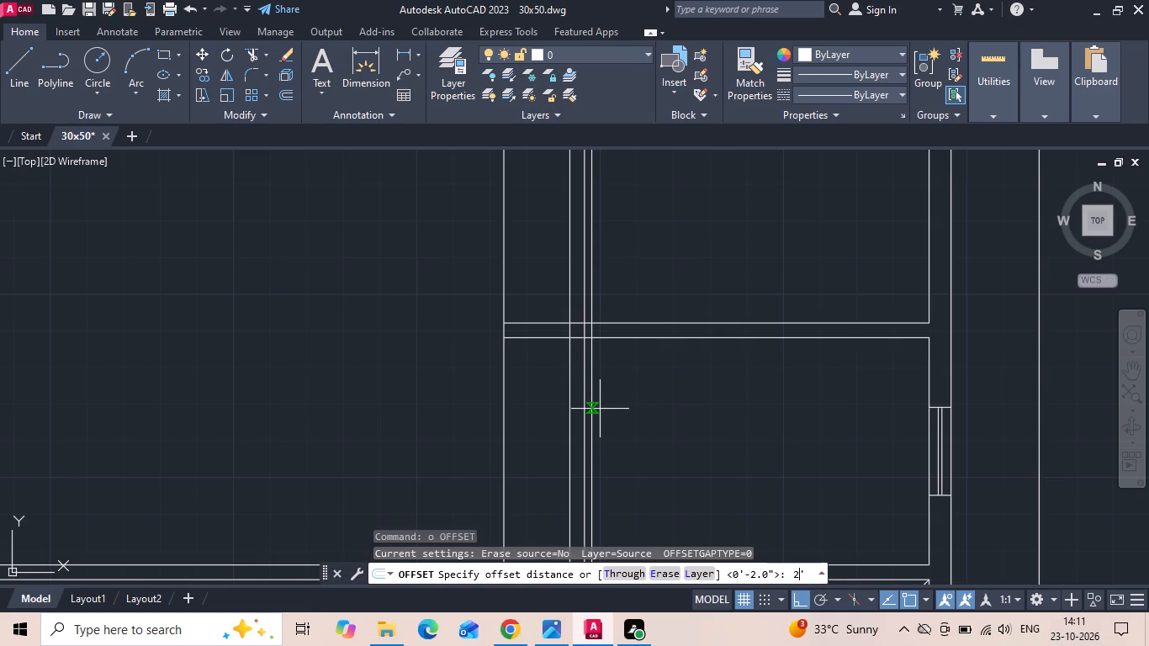
{"action": "key", "text": "6"}
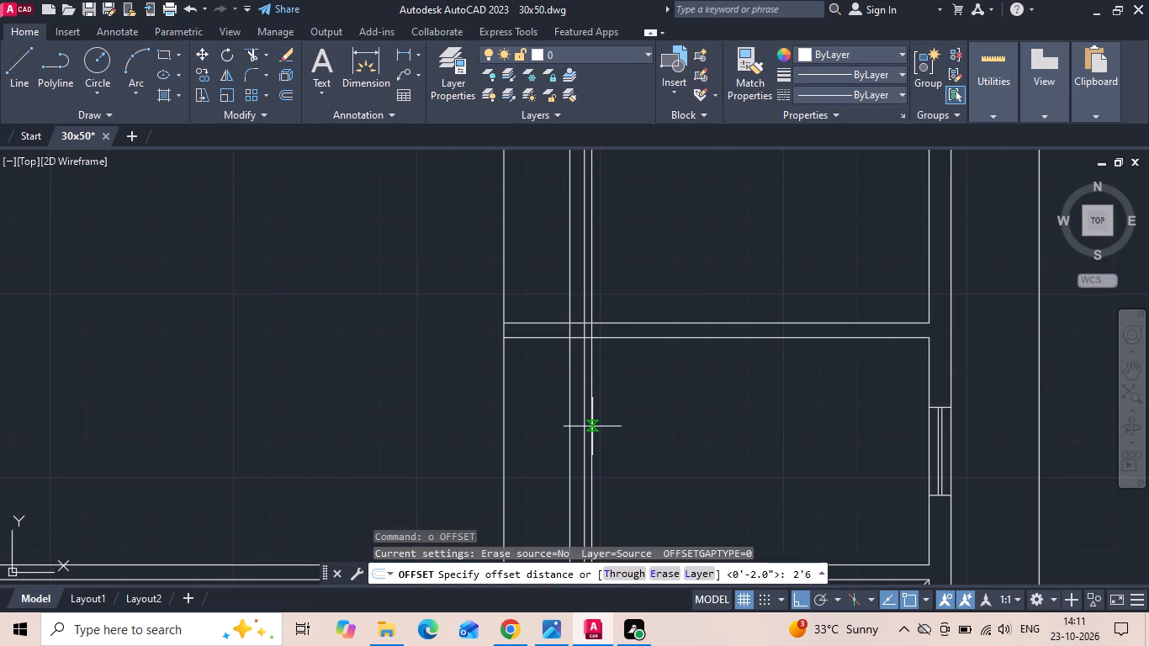
{"action": "key", "text": "space"}
{"action": "left_click", "coordinate": [590, 423]}
{"action": "left_click", "coordinate": [669, 382]}
{"action": "key", "text": "Escape"}
Trim the wall between dressing and toilet to open the doorway, and clear the leftover jamb, wall-junction and wardrobe-strip lines.
{"action": "type", "text": "tr"}
{"action": "key", "text": "space"}
{"action": "left_click_drag", "start_coordinate": [740, 256], "coordinate": [718, 443]}
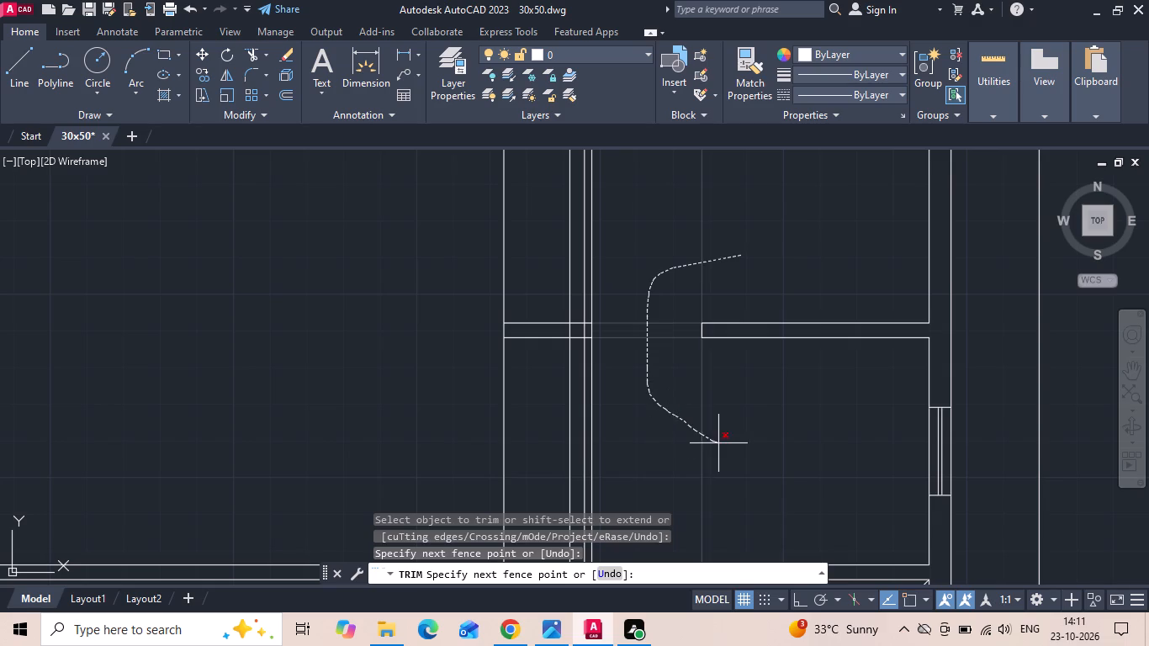
{"action": "left_click_drag", "start_coordinate": [718, 443], "coordinate": [721, 446]}
{"action": "scroll", "coordinate": [604, 330], "scroll_direction": "up", "scroll_amount": 1}
{"action": "left_click", "coordinate": [582, 300]}
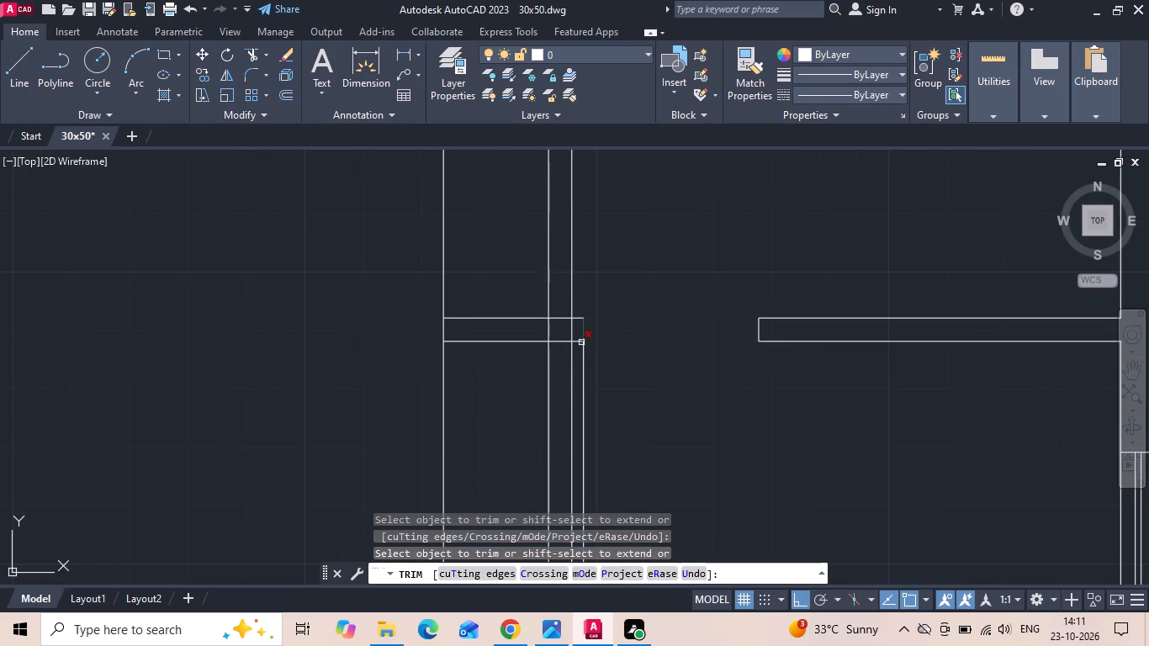
{"action": "left_click", "coordinate": [579, 367]}
{"action": "left_click", "coordinate": [594, 388]}
{"action": "scroll", "coordinate": [575, 330], "scroll_direction": "up", "scroll_amount": 1}
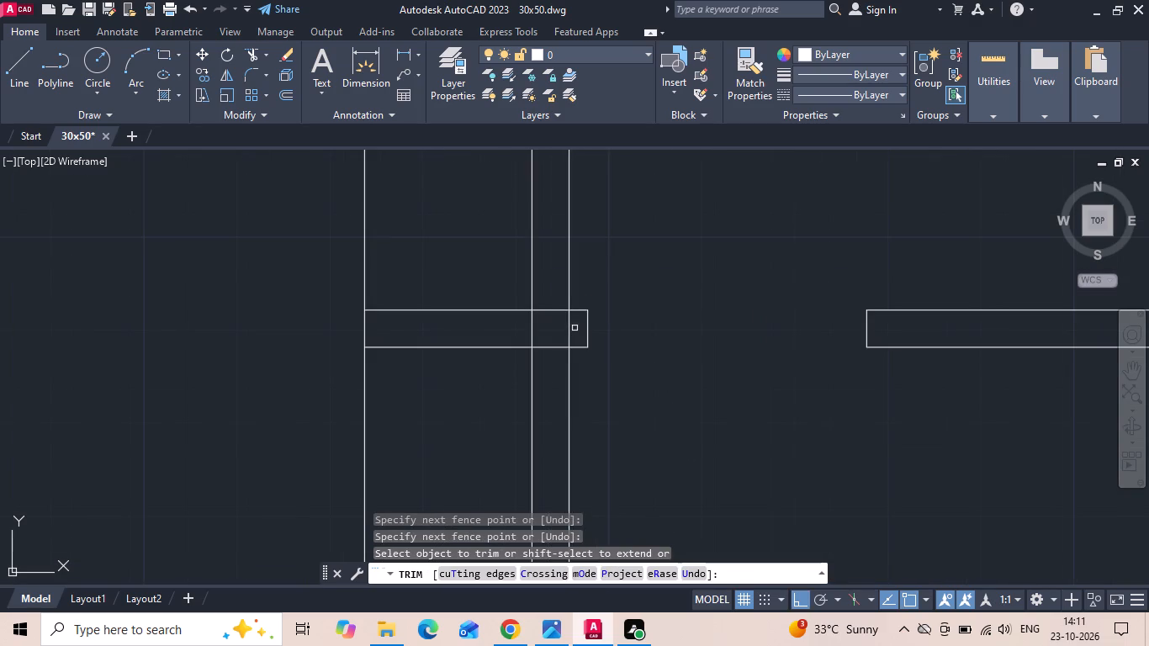
{"action": "left_click", "coordinate": [574, 326]}
{"action": "left_click", "coordinate": [559, 331]}
{"action": "left_click_drag", "start_coordinate": [552, 299], "coordinate": [551, 373]}
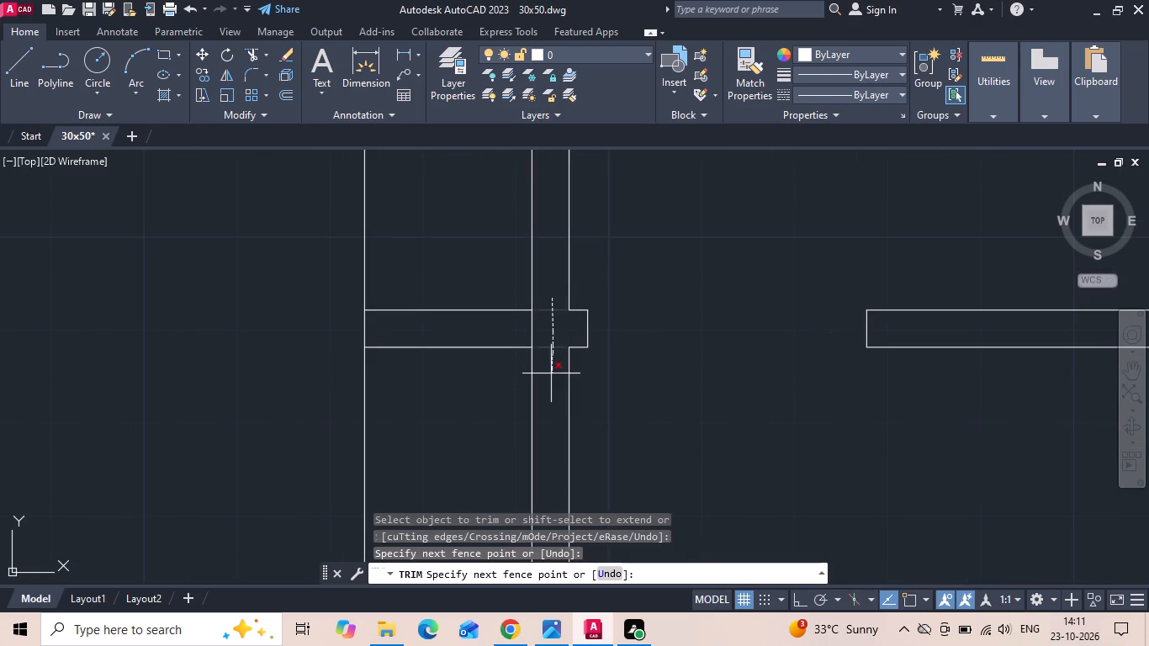
{"action": "left_click_drag", "start_coordinate": [490, 391], "coordinate": [483, 284]}
{"action": "scroll", "coordinate": [619, 405], "scroll_direction": "down", "scroll_amount": 3}
{"action": "key", "text": "Escape"}
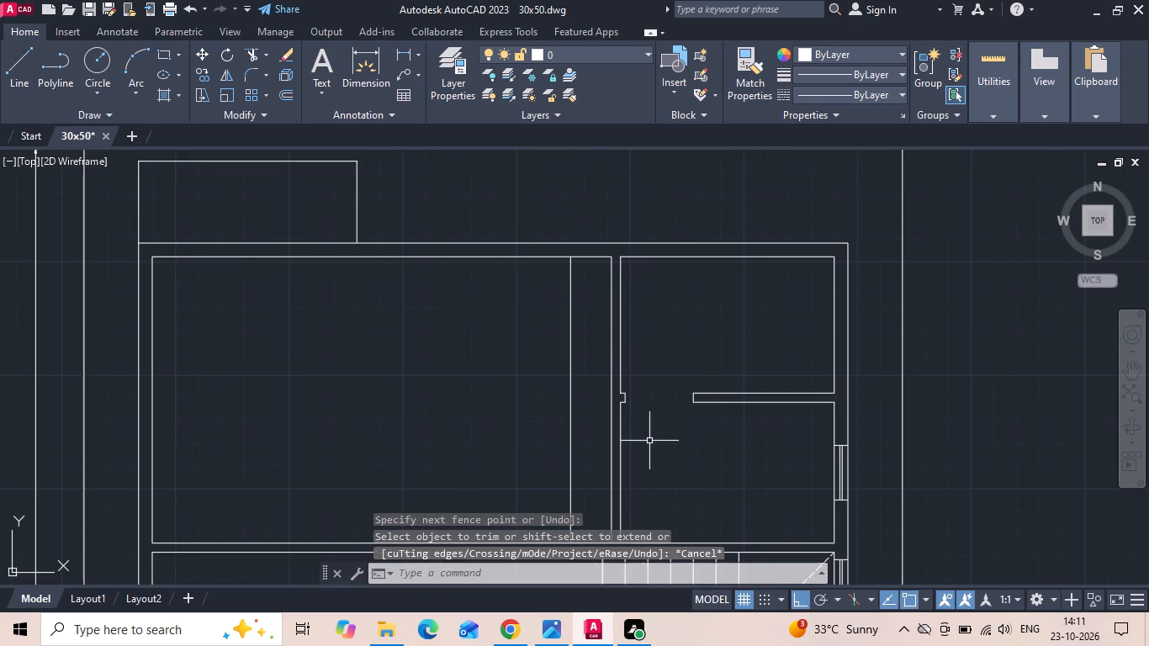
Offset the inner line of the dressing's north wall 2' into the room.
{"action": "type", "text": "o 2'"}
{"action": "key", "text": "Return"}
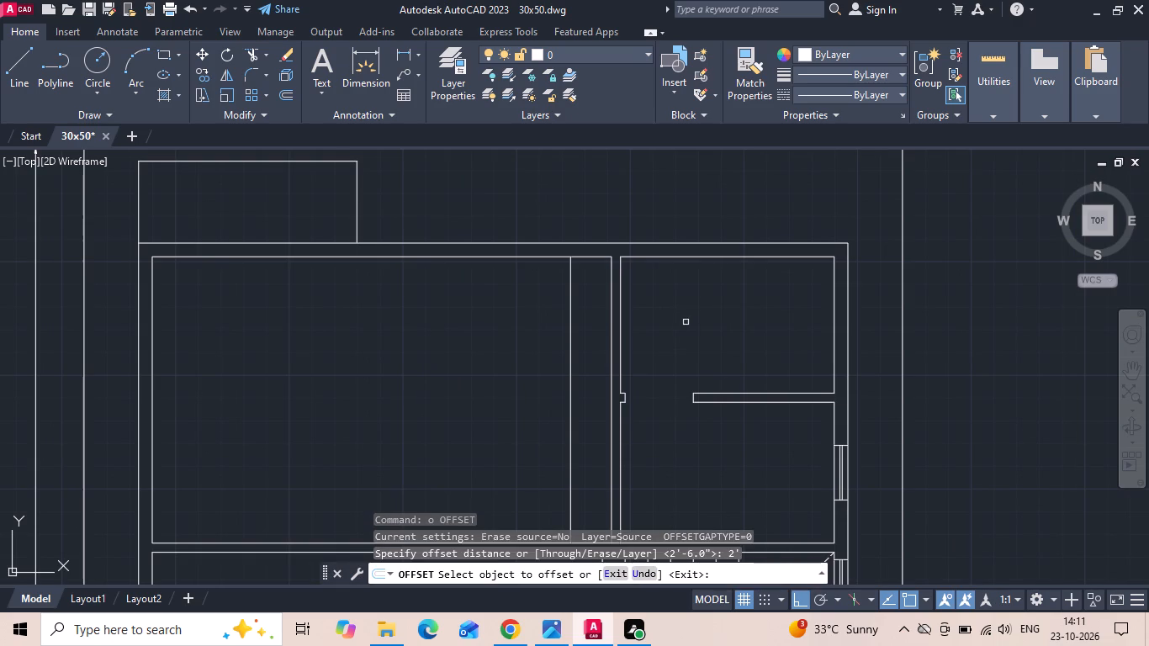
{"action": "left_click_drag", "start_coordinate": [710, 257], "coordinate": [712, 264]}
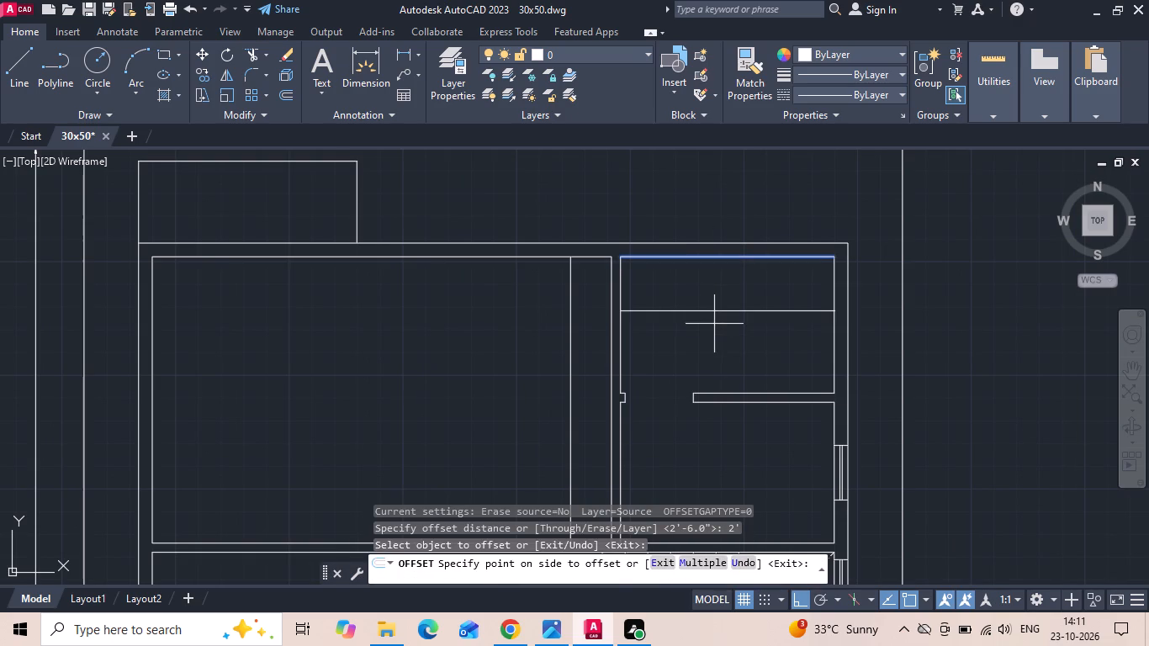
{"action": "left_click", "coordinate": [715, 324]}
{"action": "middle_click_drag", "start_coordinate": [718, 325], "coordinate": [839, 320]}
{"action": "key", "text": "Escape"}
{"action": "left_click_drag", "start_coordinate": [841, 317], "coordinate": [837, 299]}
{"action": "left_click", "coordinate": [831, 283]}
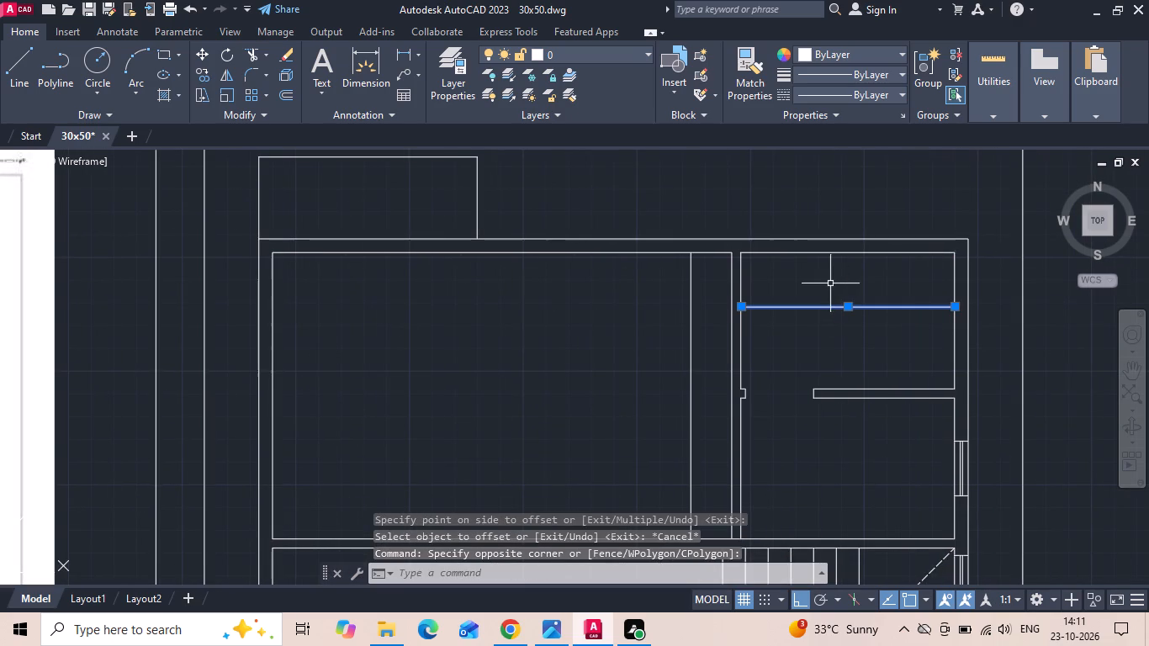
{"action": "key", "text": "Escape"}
Offset the inner line of the dressing's north wall 18" into the room for the storage strip.
{"action": "scroll", "coordinate": [836, 289], "scroll_direction": "up", "scroll_amount": 1}
{"action": "middle_click_drag", "start_coordinate": [809, 296], "coordinate": [734, 309]}
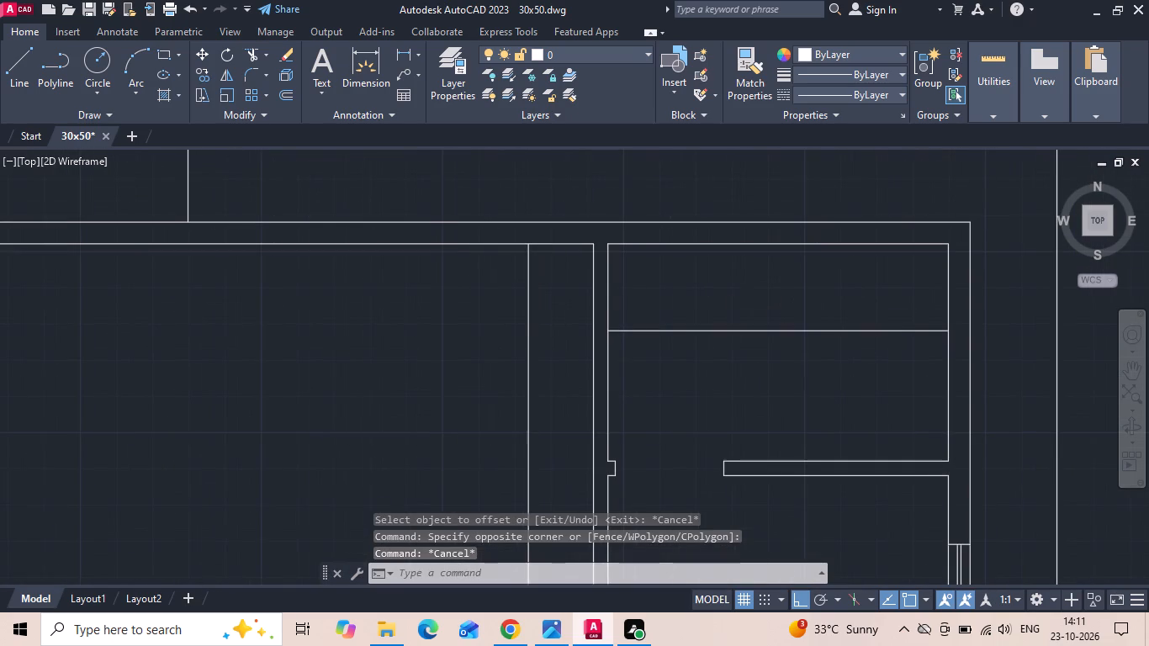
{"action": "type", "text": "o"}
{"action": "key", "text": "space"}
{"action": "key", "text": "1"}
{"action": "key", "text": "8"}
{"action": "key", "text": "Return"}
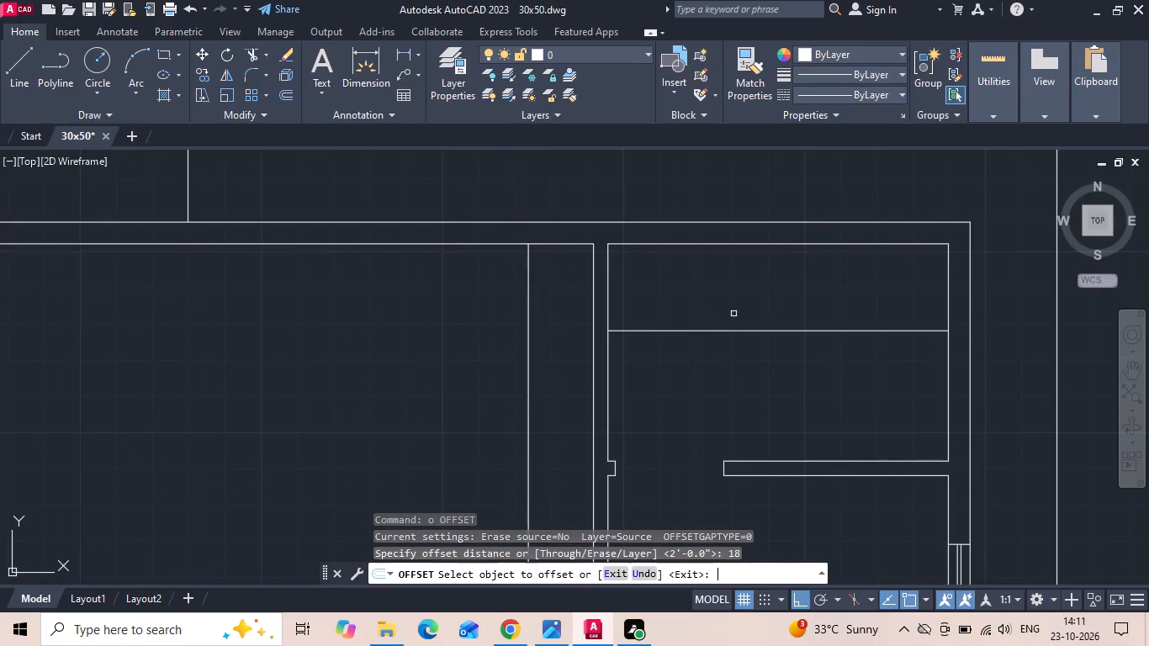
{"action": "left_click_drag", "start_coordinate": [750, 243], "coordinate": [743, 277]}
{"action": "left_click", "coordinate": [730, 309]}
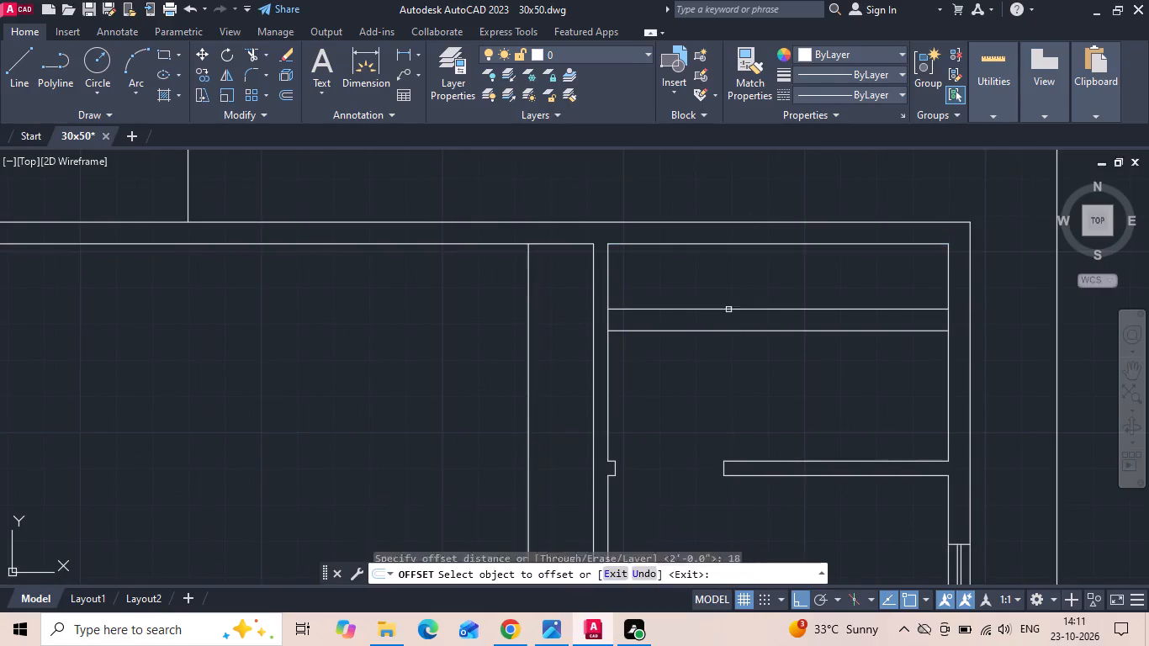
{"action": "key", "text": "Escape"}
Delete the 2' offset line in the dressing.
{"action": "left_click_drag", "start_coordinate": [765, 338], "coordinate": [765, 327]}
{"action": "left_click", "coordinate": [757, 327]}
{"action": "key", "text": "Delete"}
Measure the depth of the wall stub beside the dressing door on the reference plan.
{"action": "scroll", "coordinate": [791, 355], "scroll_direction": "down", "scroll_amount": 2}
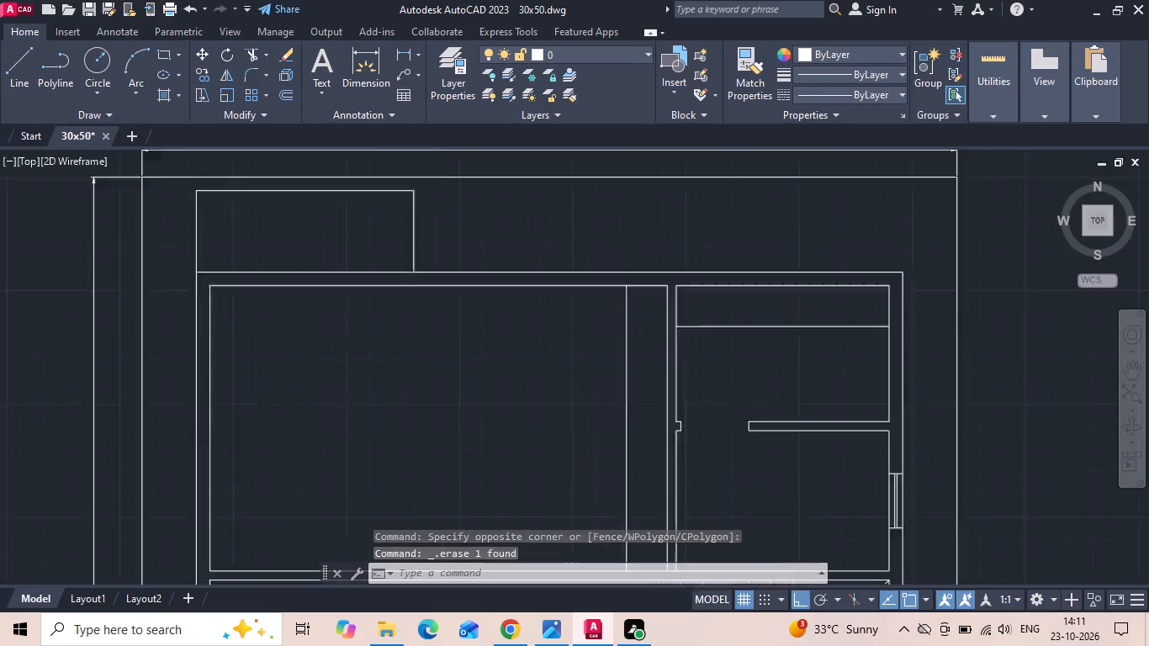
{"action": "scroll", "coordinate": [87, 337], "scroll_direction": "up", "scroll_amount": 2}
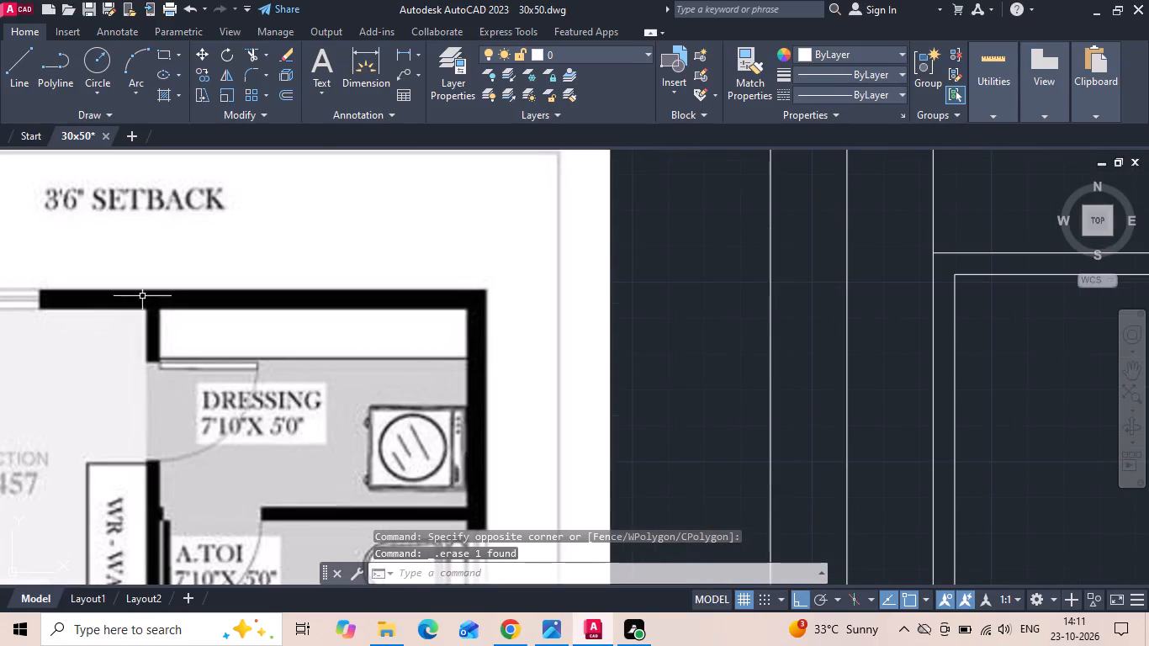
{"action": "left_click", "coordinate": [400, 49]}
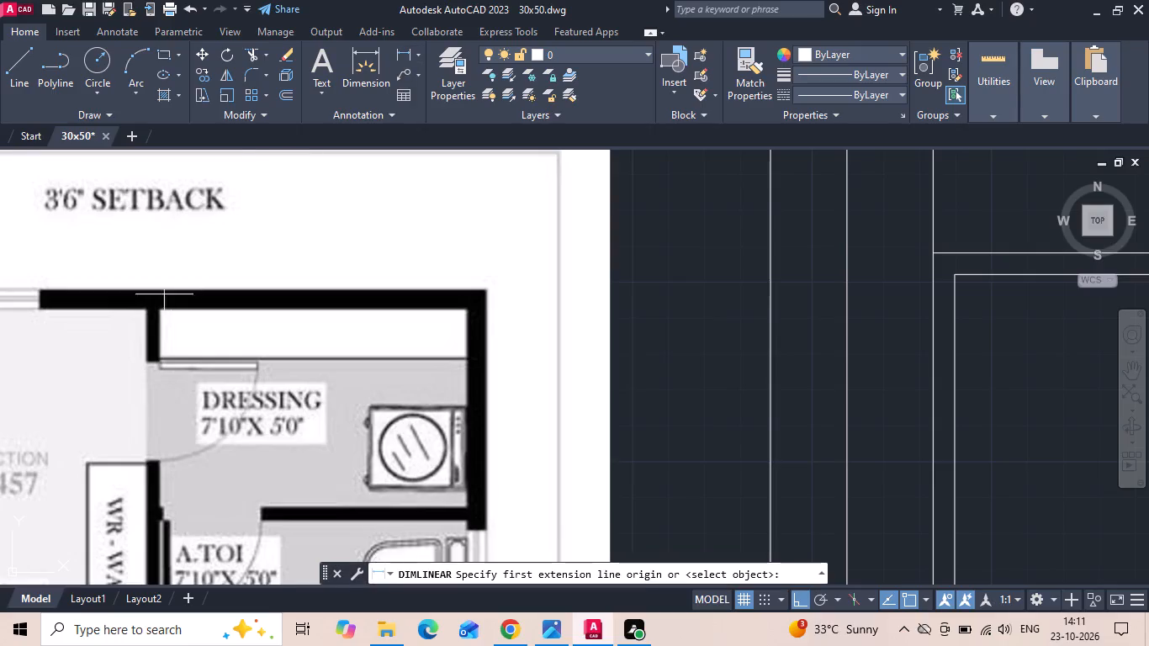
{"action": "scroll", "coordinate": [154, 291], "scroll_direction": "up", "scroll_amount": 1}
{"action": "left_click", "coordinate": [164, 321]}
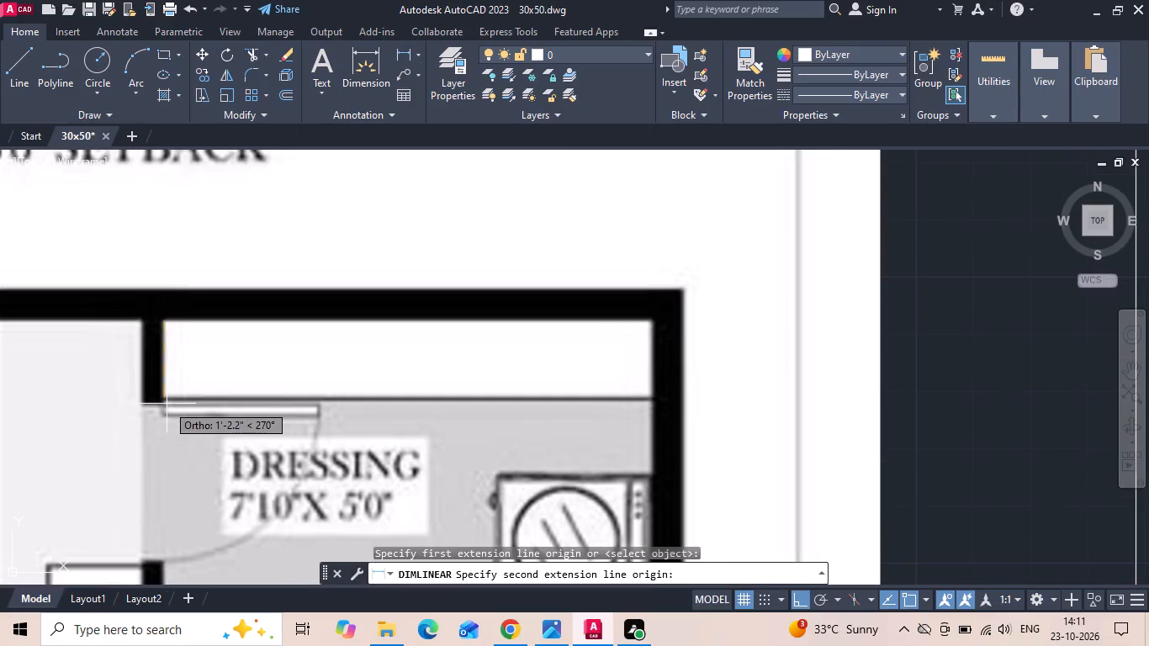
{"action": "key", "text": "Escape"}
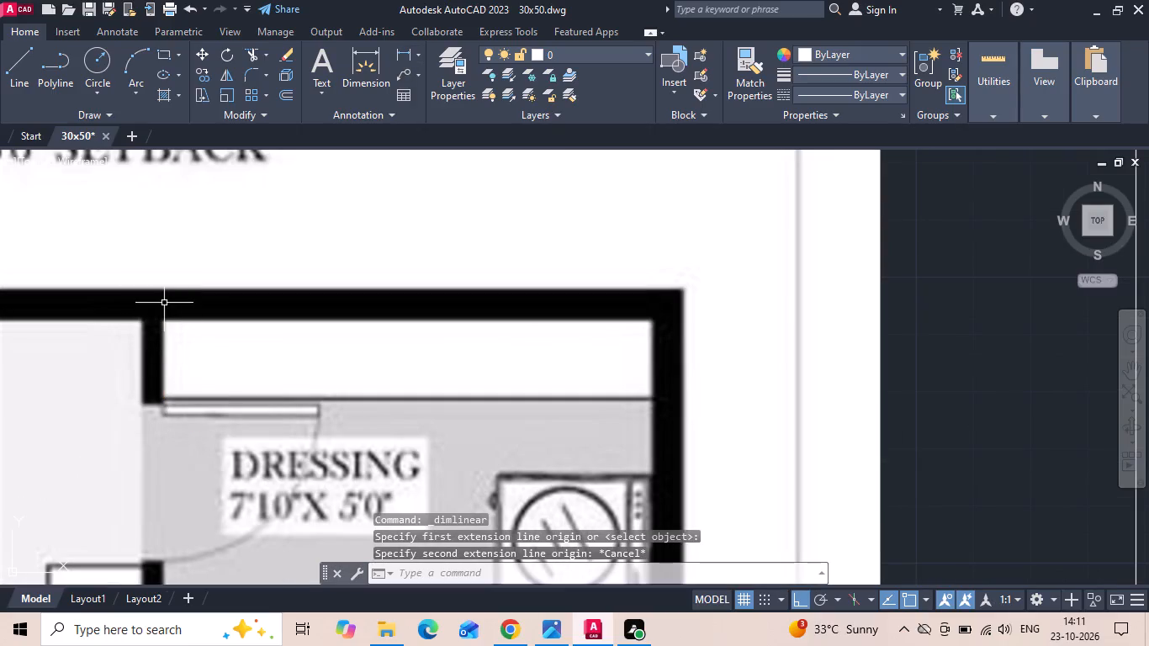
{"action": "scroll", "coordinate": [158, 307], "scroll_direction": "down", "scroll_amount": 3}
Offset the dressing's storage-strip line 2" south to mark the start of the dressing door.
{"action": "scroll", "coordinate": [771, 342], "scroll_direction": "up", "scroll_amount": 1}
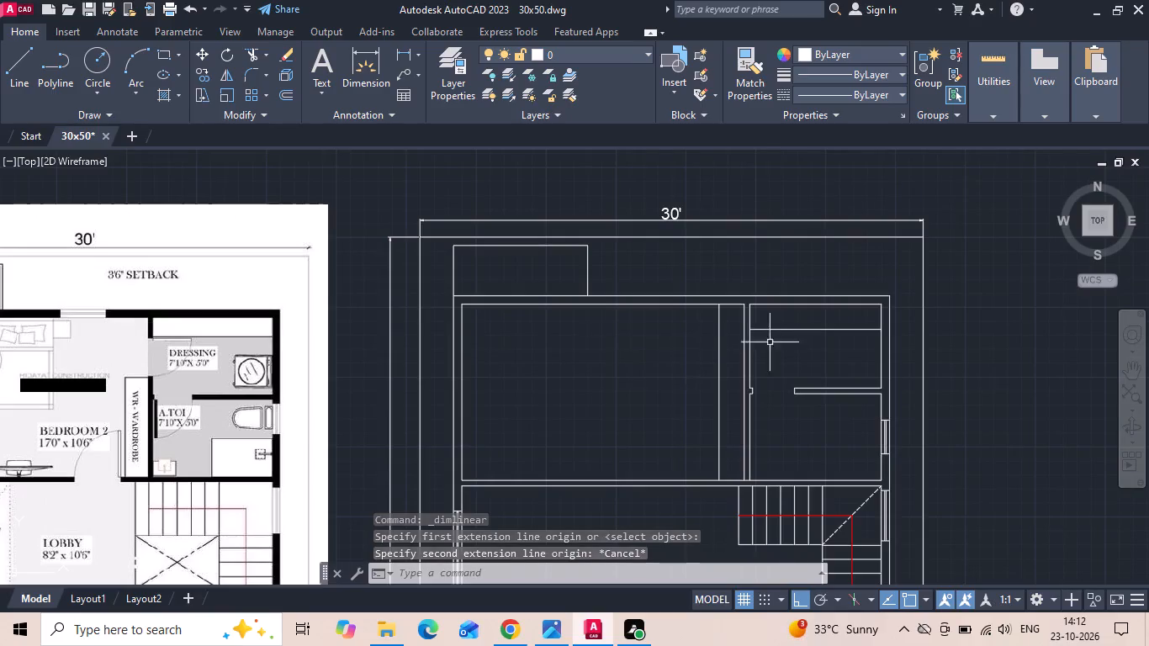
{"action": "scroll", "coordinate": [776, 340], "scroll_direction": "up", "scroll_amount": 1}
{"action": "key", "text": "o"}
{"action": "key", "text": "space"}
{"action": "type", "text": "2"}
{"action": "key", "text": "space"}
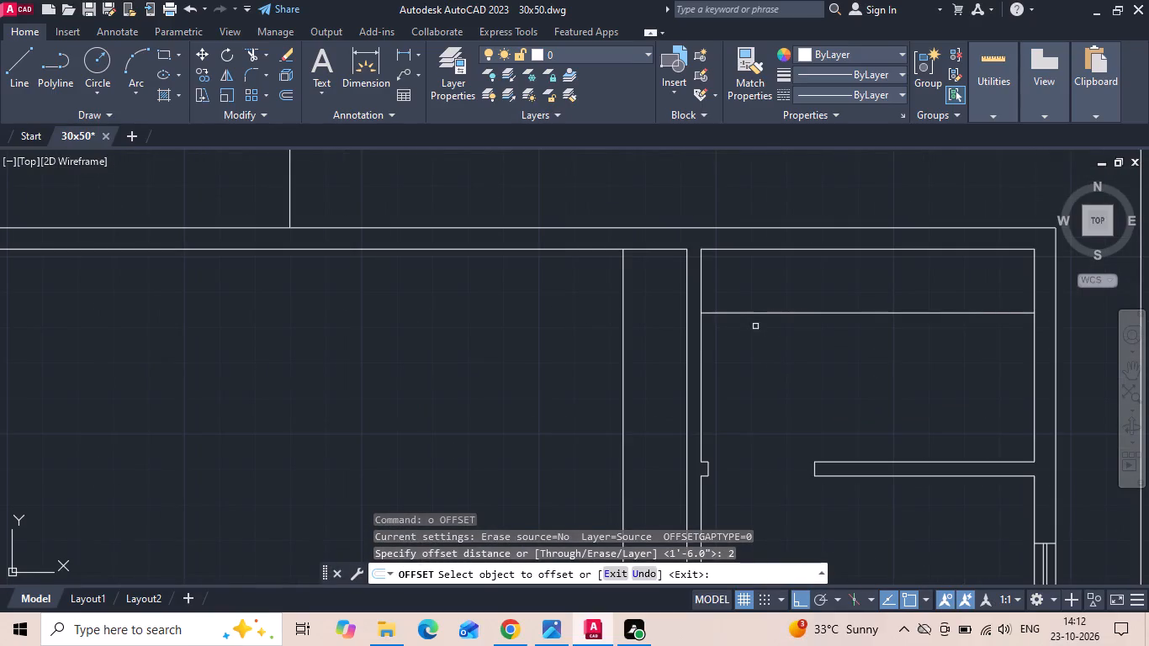
{"action": "left_click", "coordinate": [736, 316]}
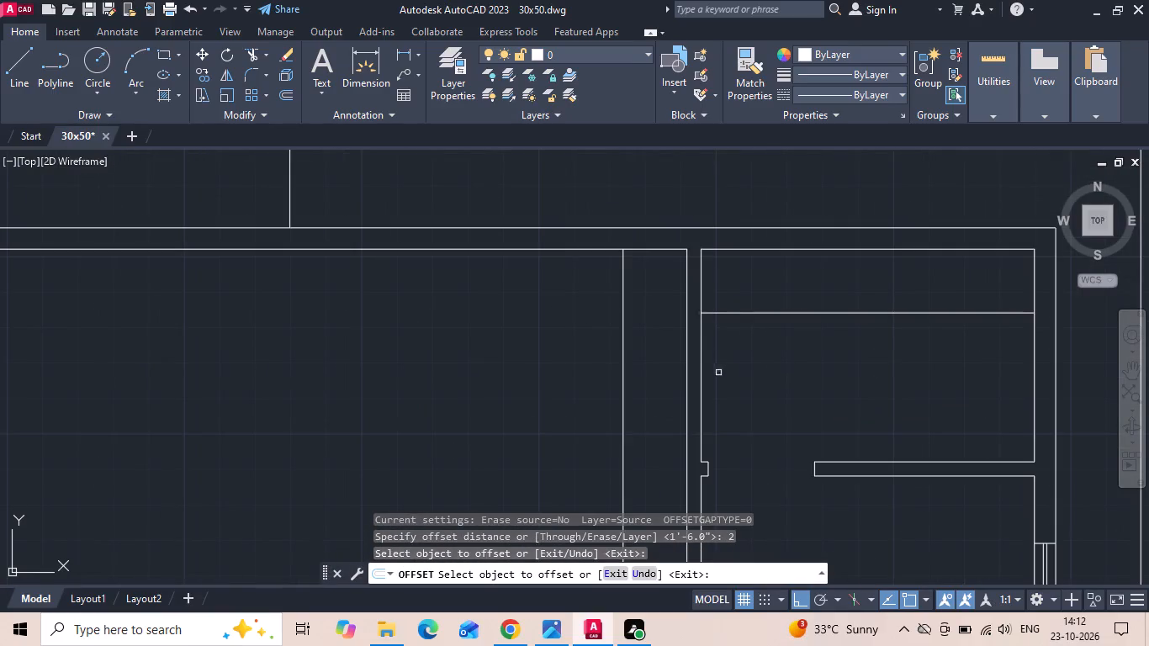
{"action": "left_click_drag", "start_coordinate": [712, 311], "coordinate": [715, 320]}
{"action": "left_click", "coordinate": [719, 379]}
{"action": "key", "text": "Escape"}
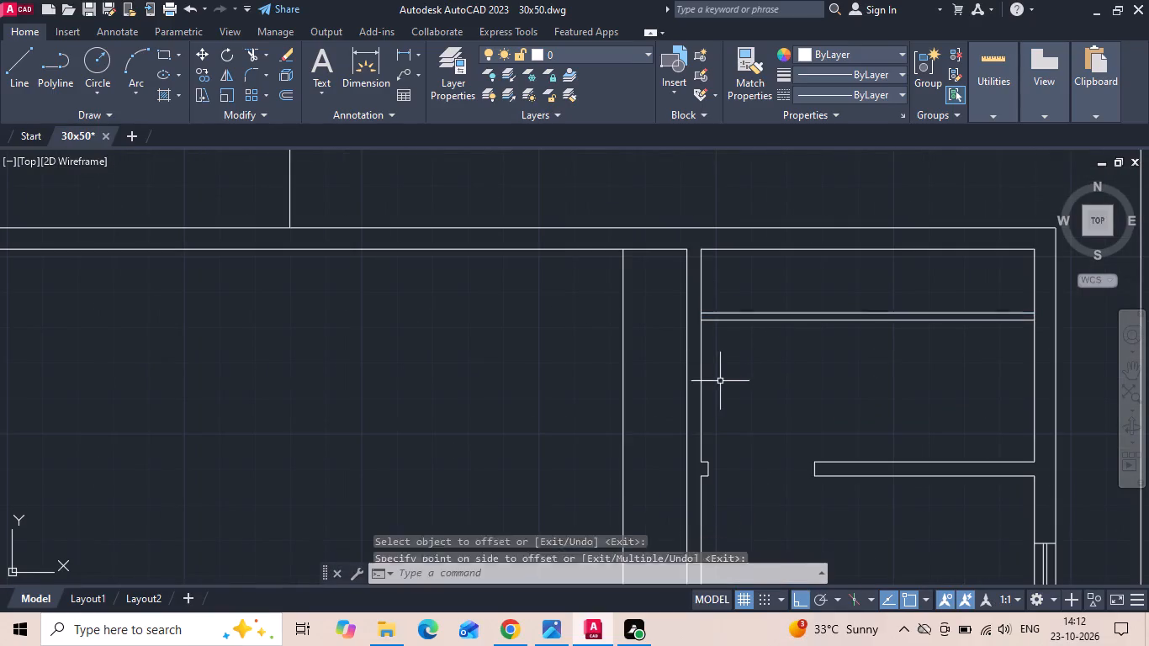
Offset the new door line 2'6" south to set the dressing door's width.
{"action": "type", "text": "o 2"}
{"action": "type", "text": "'6"}
{"action": "key", "text": "space"}
{"action": "left_click_drag", "start_coordinate": [733, 320], "coordinate": [733, 344]}
{"action": "left_click", "coordinate": [728, 379]}
{"action": "key", "text": "Escape"}
Extend both dressing door lines west across the partition wall, taking the lower one to the wardrobe's west line.
{"action": "type", "text": "ex"}
{"action": "key", "text": "space"}
{"action": "left_click_drag", "start_coordinate": [728, 400], "coordinate": [730, 438]}
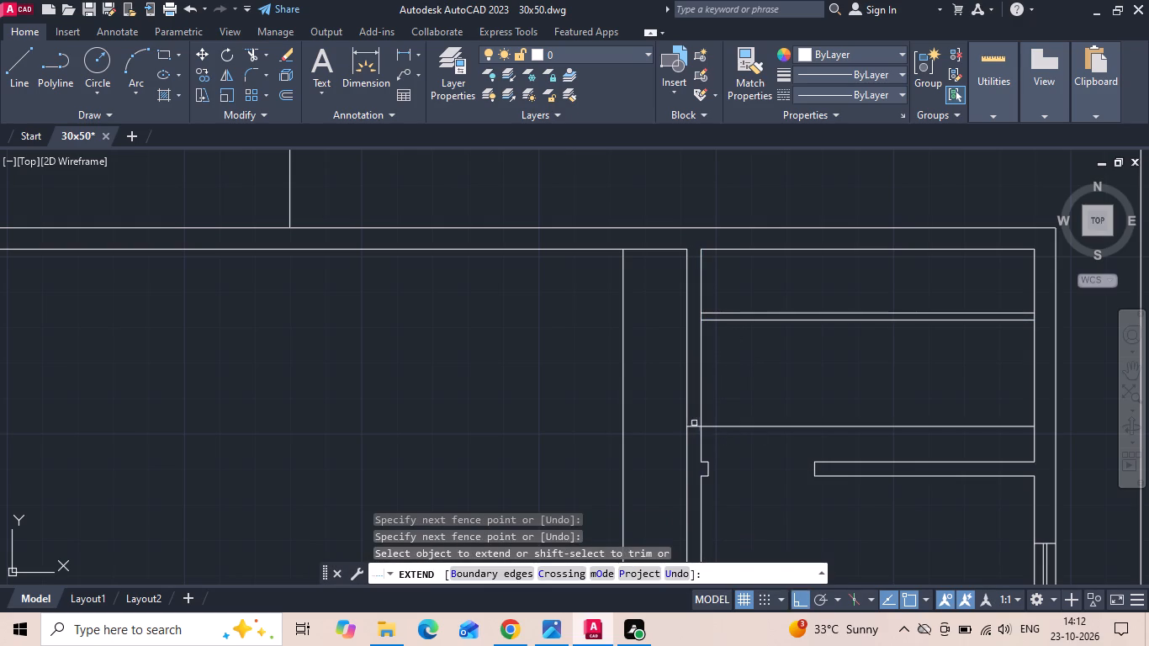
{"action": "left_click", "coordinate": [692, 426]}
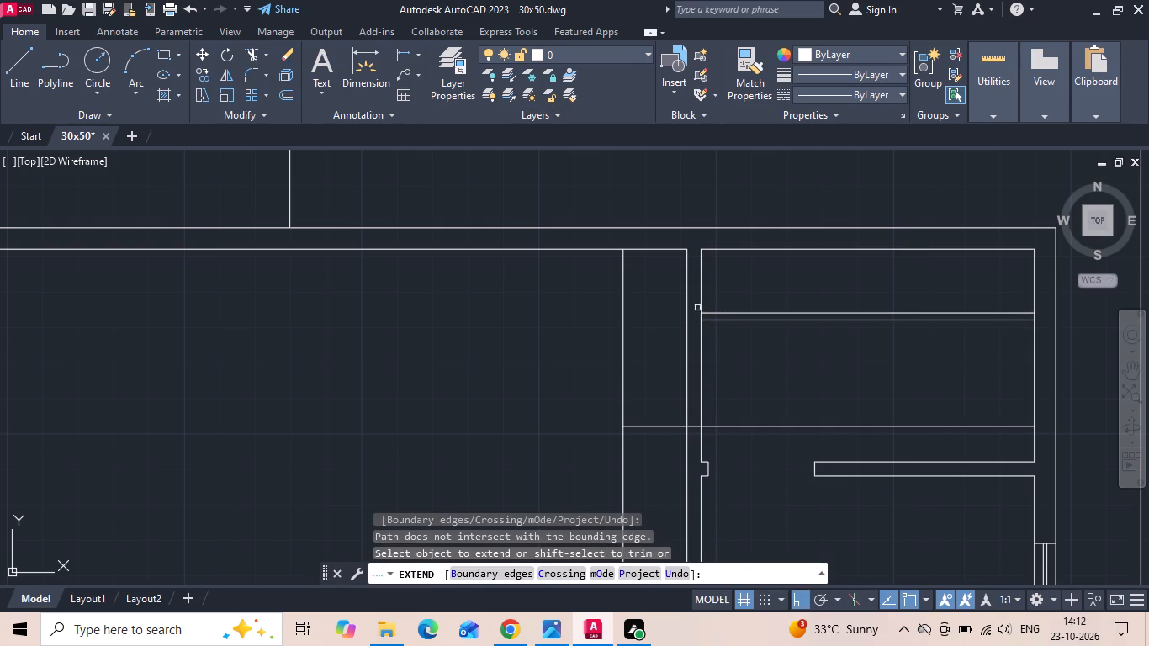
{"action": "left_click", "coordinate": [707, 320]}
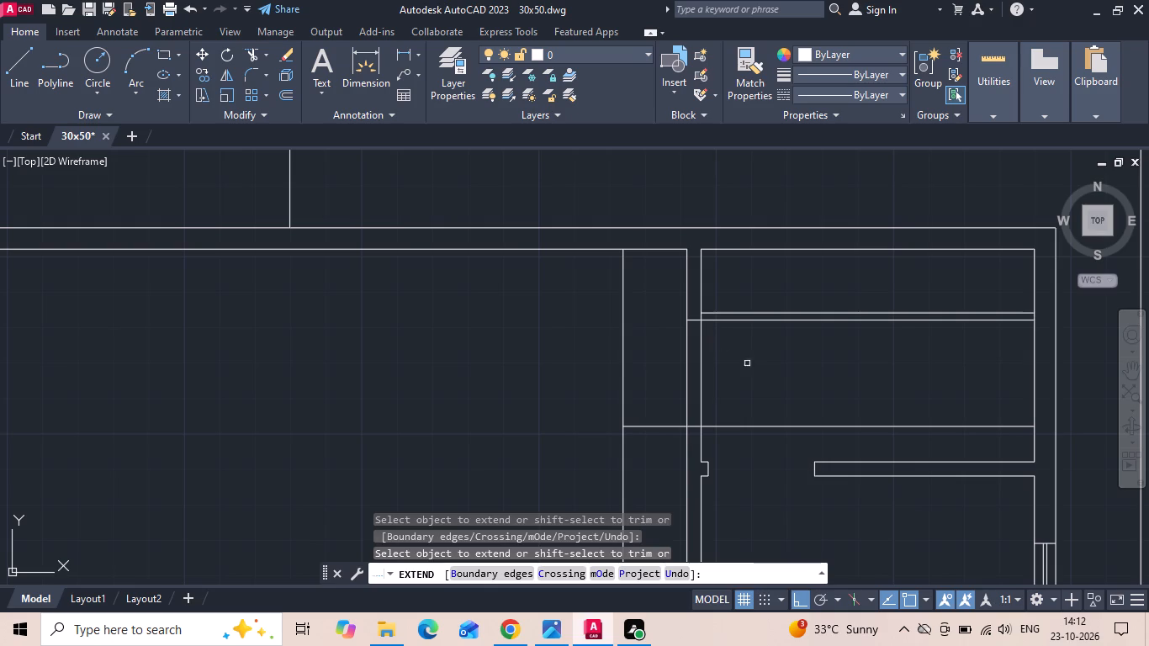
{"action": "key", "text": "Escape"}
Trim the partition between the door lines and the excess line ends to open the dressing doorway and close the wardrobe's north end.
{"action": "key", "text": "t"}
{"action": "key", "text": "r"}
{"action": "key", "text": "space"}
{"action": "left_click_drag", "start_coordinate": [631, 376], "coordinate": [601, 357]}
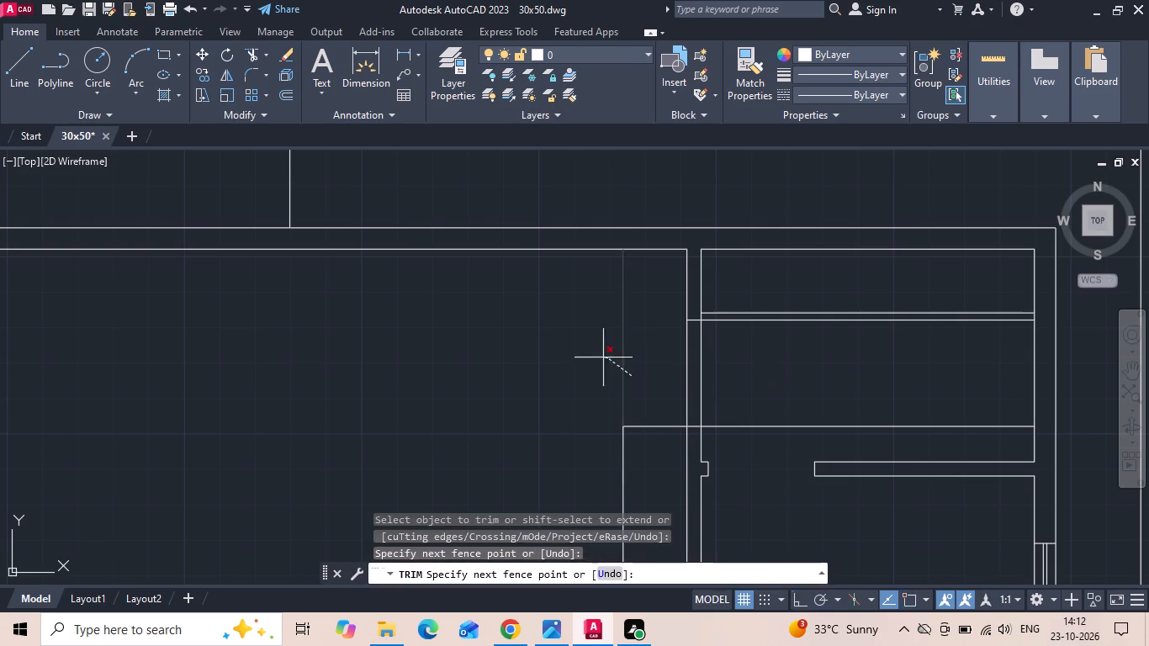
{"action": "left_click_drag", "start_coordinate": [601, 357], "coordinate": [601, 357]}
{"action": "left_click_drag", "start_coordinate": [644, 371], "coordinate": [723, 361]}
{"action": "left_click_drag", "start_coordinate": [739, 403], "coordinate": [739, 443]}
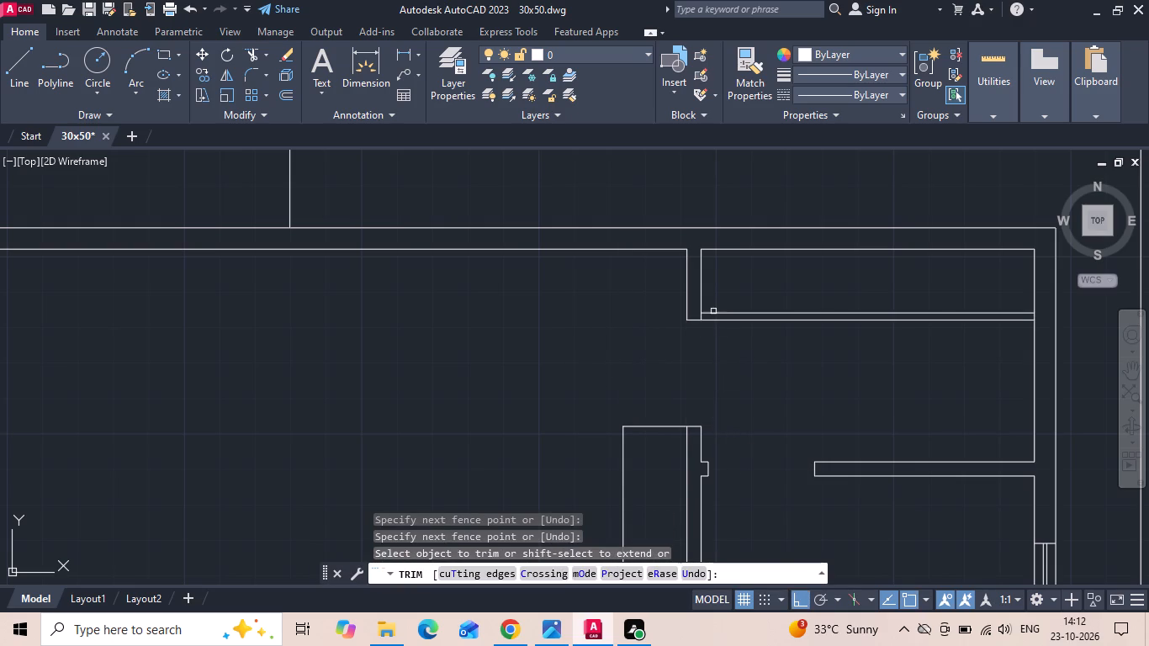
{"action": "scroll", "coordinate": [713, 311], "scroll_direction": "up", "scroll_amount": 1}
{"action": "left_click", "coordinate": [713, 326]}
{"action": "scroll", "coordinate": [689, 371], "scroll_direction": "down", "scroll_amount": 2}
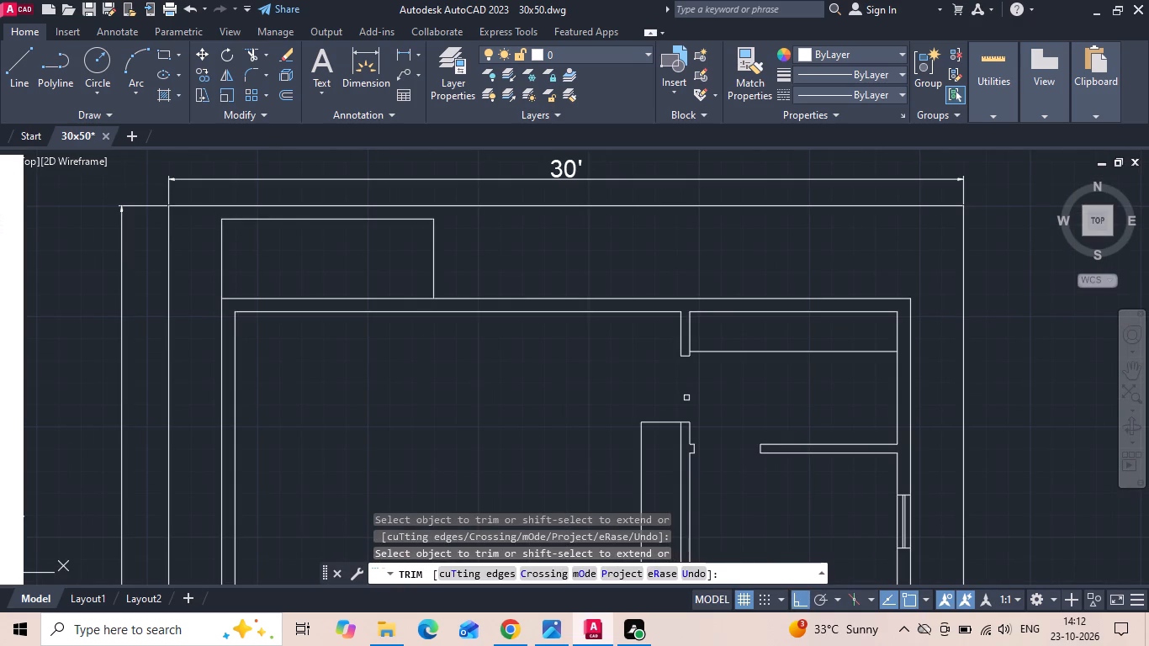
{"action": "scroll", "coordinate": [717, 333], "scroll_direction": "down", "scroll_amount": 1}
{"action": "middle_click_drag", "start_coordinate": [656, 368], "coordinate": [693, 288]}
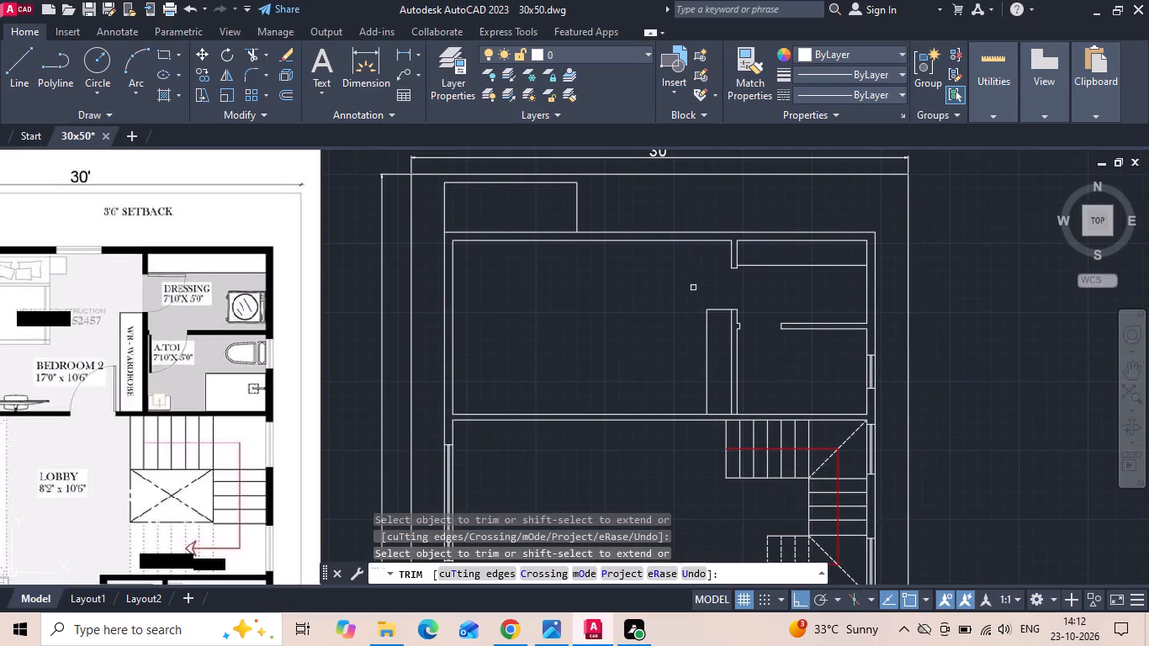
{"action": "key", "text": "Escape"}
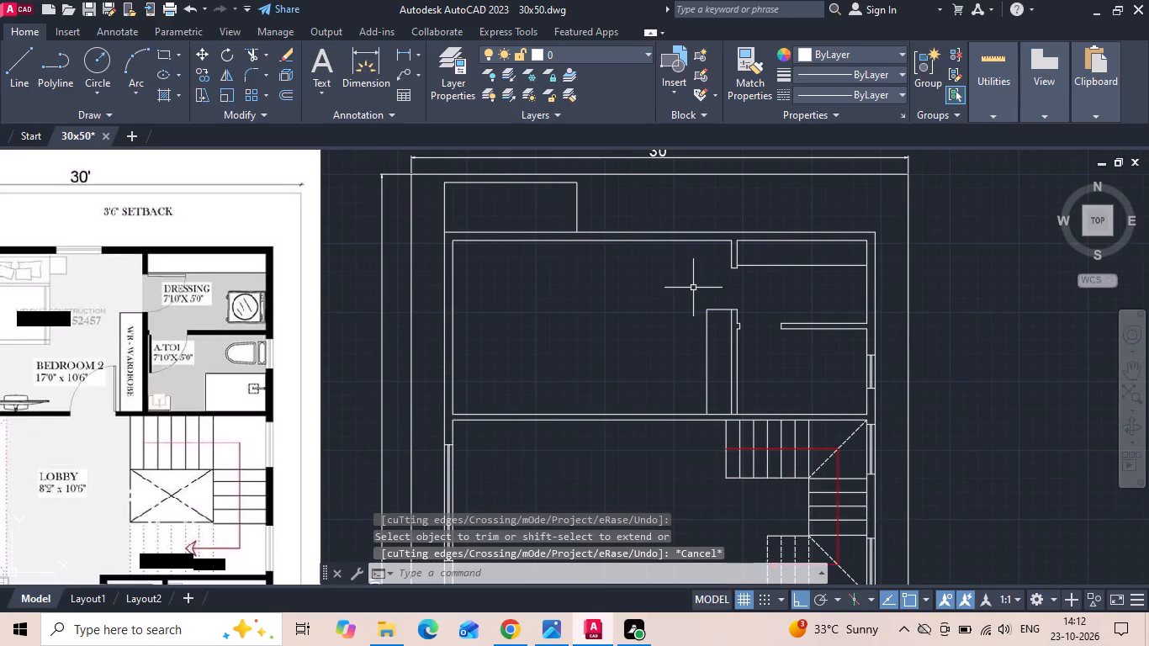
Trim the leftover line where the partition beside the wardrobe meets the bedroom's south wall.
{"action": "type", "text": "tr"}
{"action": "key", "text": "space"}
{"action": "key", "text": "space"}
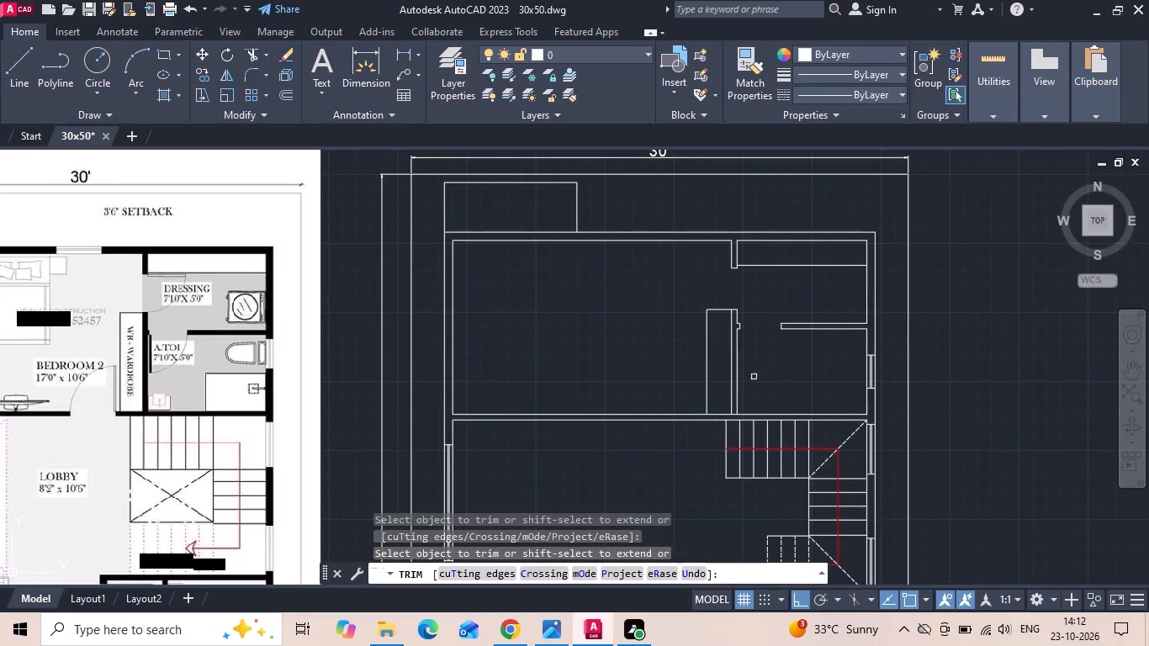
{"action": "scroll", "coordinate": [737, 407], "scroll_direction": "up", "scroll_amount": 2}
{"action": "left_click", "coordinate": [725, 429]}
{"action": "key", "text": "Escape"}
{"action": "scroll", "coordinate": [806, 377], "scroll_direction": "down", "scroll_amount": 2}
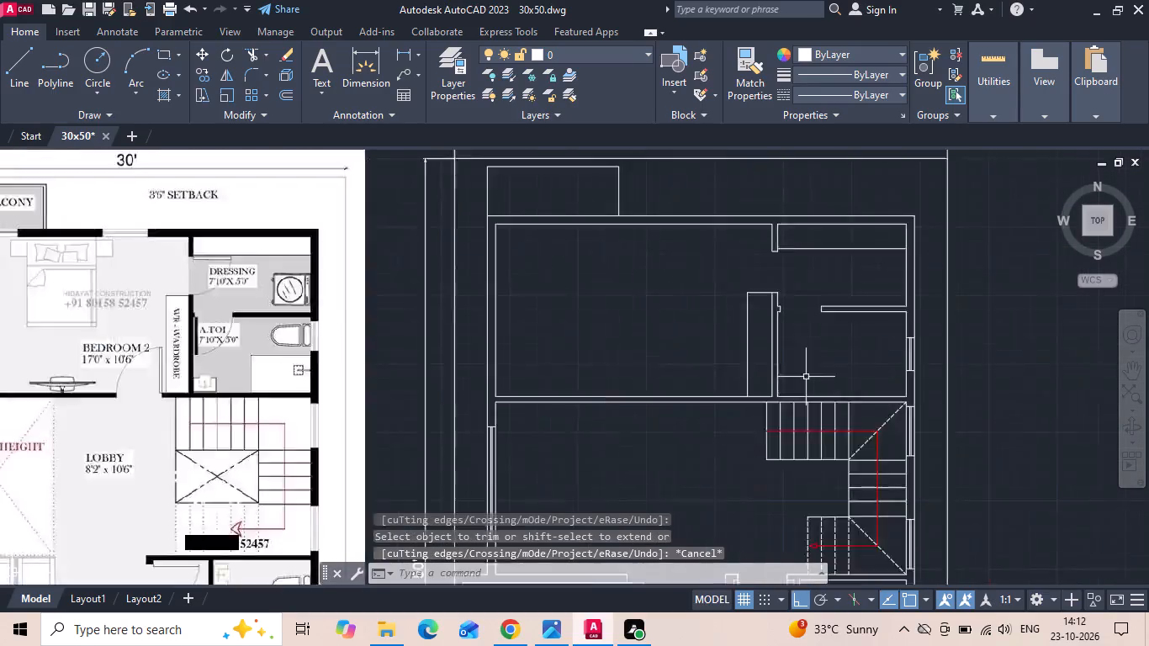
Copy the wardrobe's west line 4" west to mark the bedroom door's east jamb.
{"action": "scroll", "coordinate": [807, 377], "scroll_direction": "down", "scroll_amount": 1}
{"action": "scroll", "coordinate": [392, 422], "scroll_direction": "up", "scroll_amount": 1}
{"action": "scroll", "coordinate": [567, 398], "scroll_direction": "up", "scroll_amount": 1}
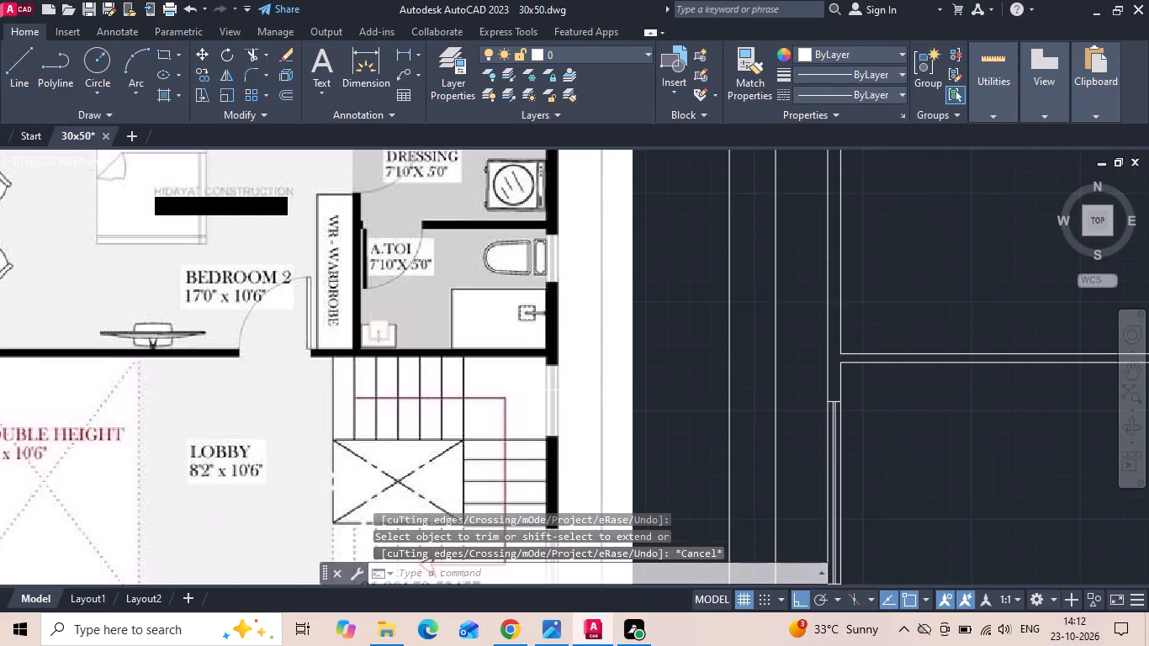
{"action": "scroll", "coordinate": [348, 370], "scroll_direction": "down", "scroll_amount": 1}
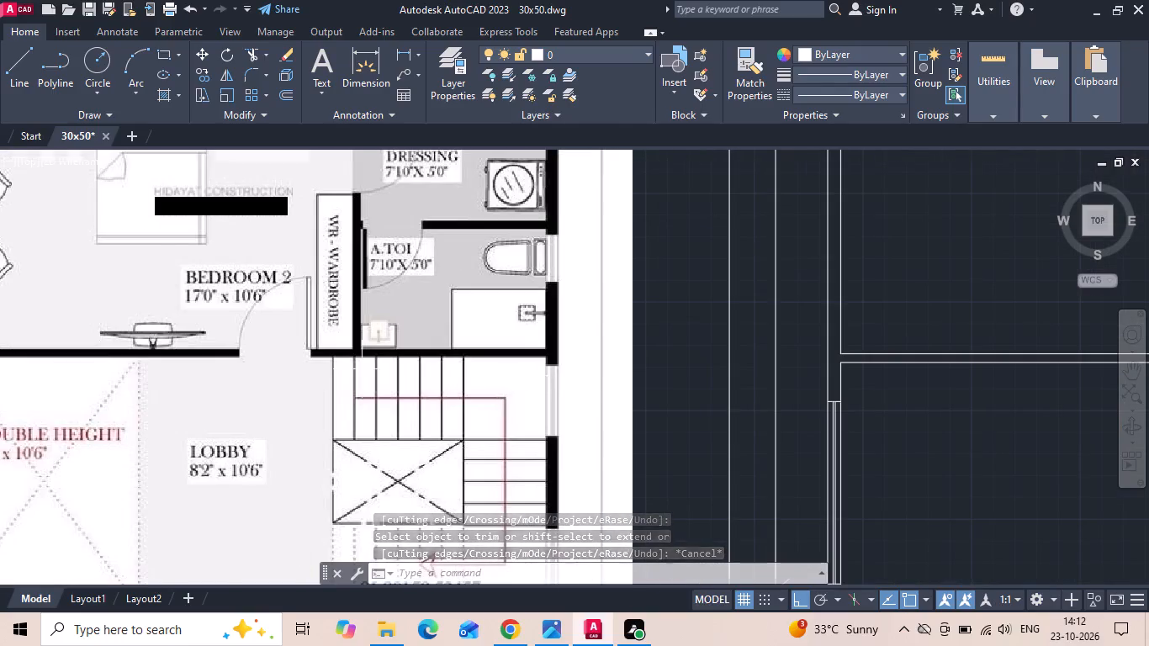
{"action": "scroll", "coordinate": [882, 337], "scroll_direction": "up", "scroll_amount": 2}
{"action": "left_click", "coordinate": [934, 344]}
{"action": "left_click", "coordinate": [886, 335]}
{"action": "right_click", "coordinate": [886, 335]}
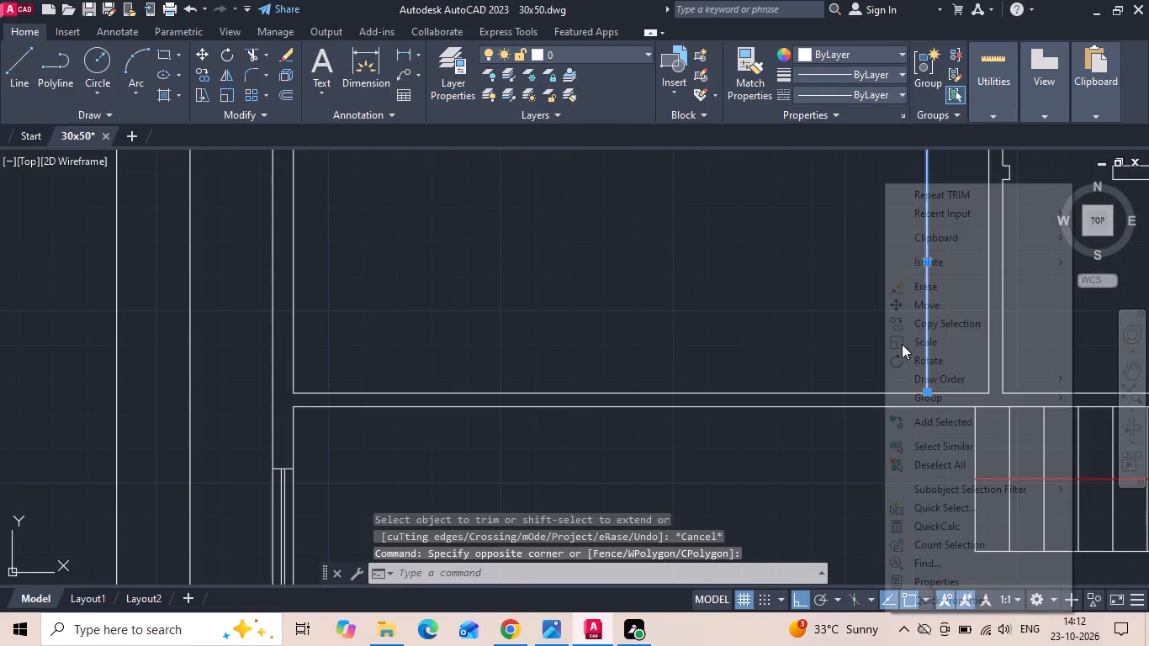
{"action": "left_click", "coordinate": [925, 329]}
{"action": "left_click_drag", "start_coordinate": [865, 326], "coordinate": [804, 331]}
{"action": "type", "text": "4"}
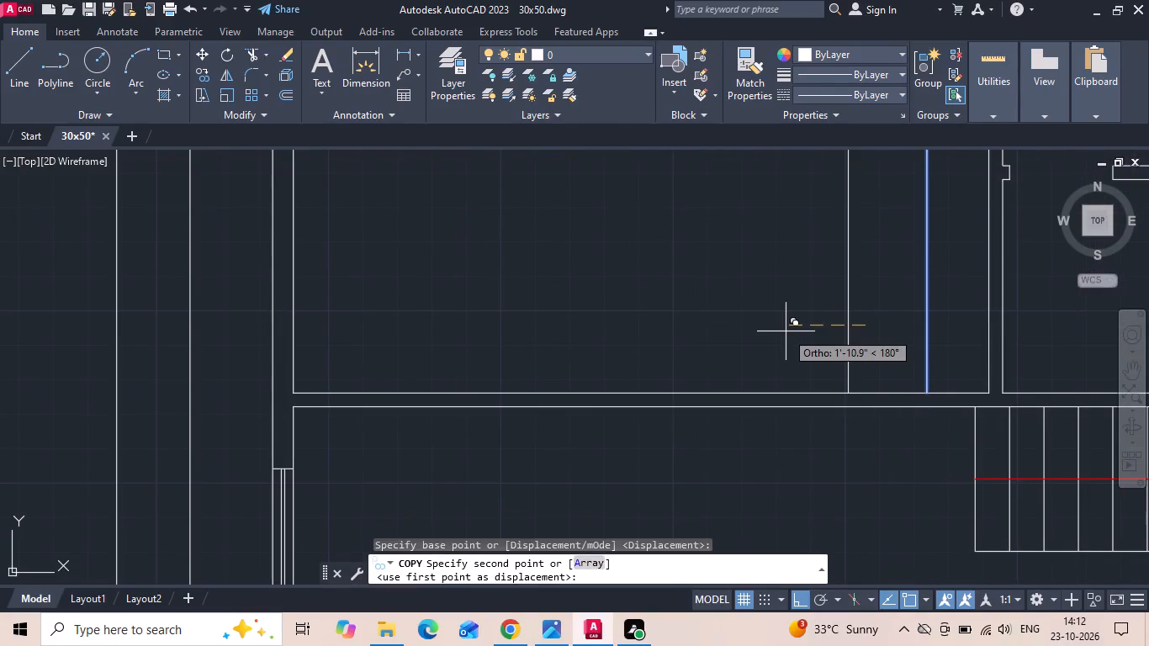
{"action": "key", "text": "space"}
{"action": "key", "text": "Escape"}
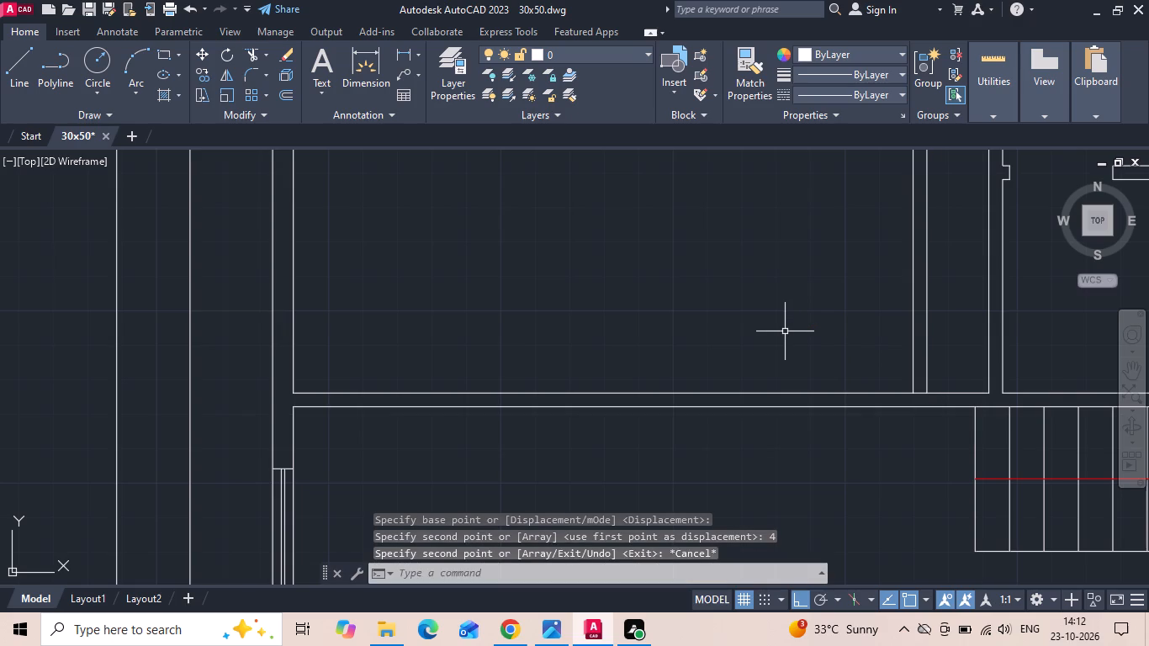
Offset the new jamb line 3' west to set the bedroom door's width.
{"action": "key", "text": "o"}
{"action": "key", "text": "space"}
{"action": "type", "text": "3'"}
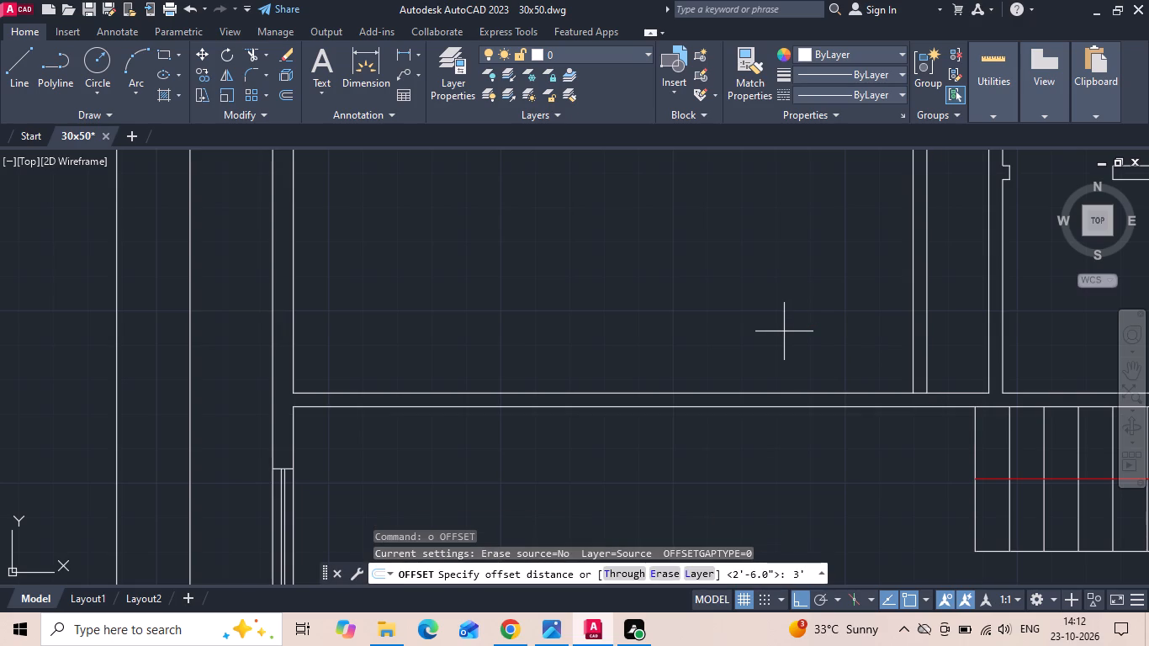
{"action": "key", "text": "space"}
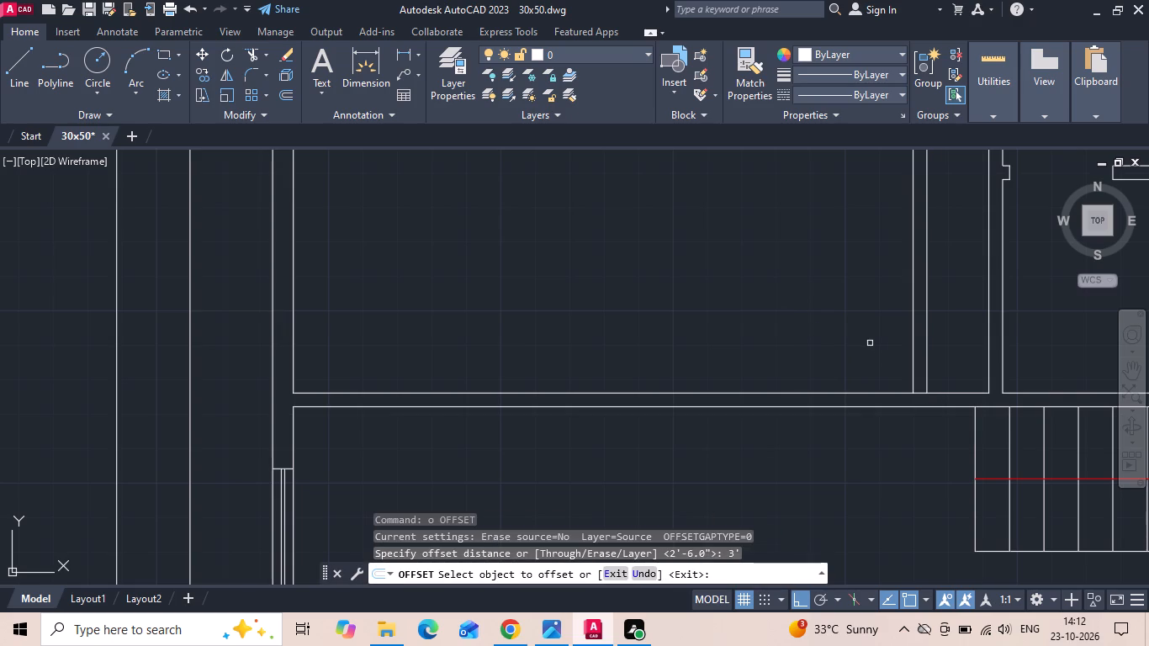
{"action": "left_click_drag", "start_coordinate": [913, 362], "coordinate": [859, 369]}
{"action": "left_click", "coordinate": [744, 369]}
{"action": "key", "text": "Escape"}
Extend both bedroom door lines south across the bedroom's south wall.
{"action": "type", "text": "ex"}
{"action": "key", "text": "space"}
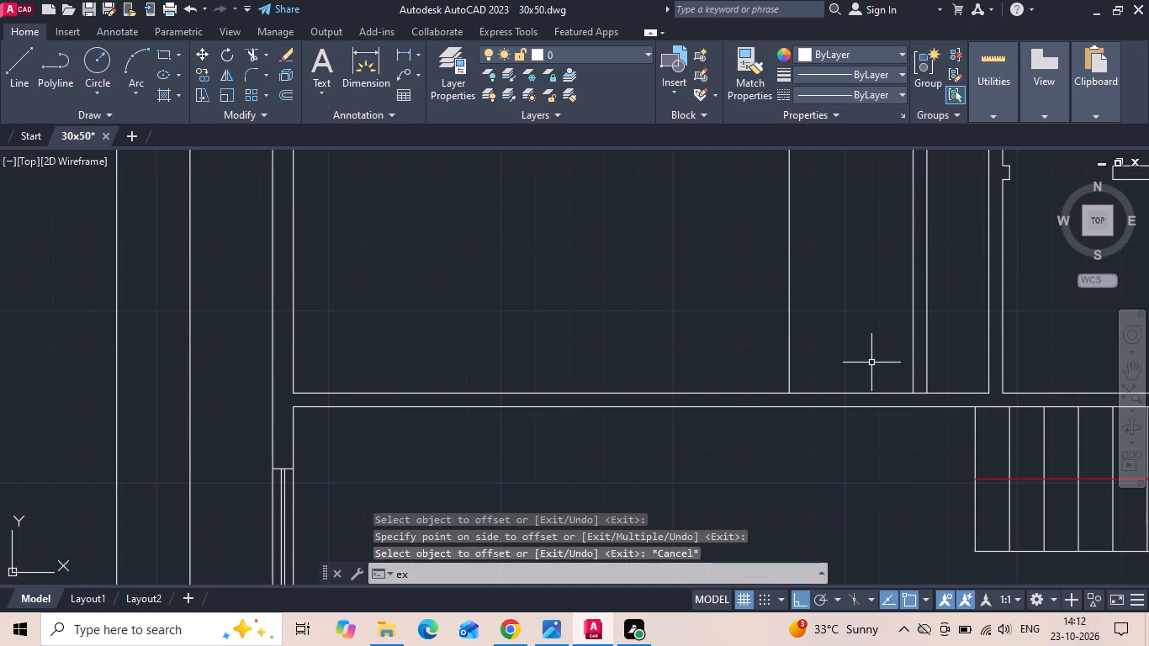
{"action": "left_click_drag", "start_coordinate": [876, 364], "coordinate": [739, 381]}
{"action": "left_click", "coordinate": [913, 374]}
{"action": "key", "text": "Escape"}
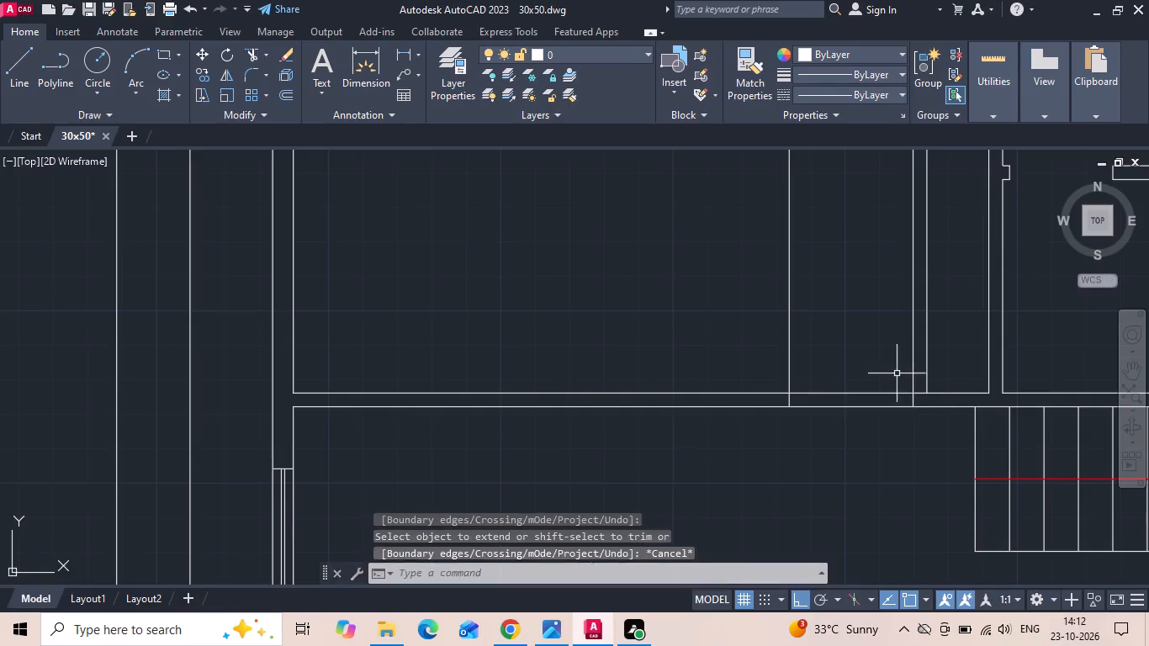
Trim the south wall between the door lines and the excess jamb lines above it to open the bedroom doorway.
{"action": "key", "text": "t"}
{"action": "key", "text": "r"}
{"action": "key", "text": "space"}
{"action": "left_click_drag", "start_coordinate": [887, 360], "coordinate": [860, 461]}
{"action": "left_click_drag", "start_coordinate": [836, 371], "coordinate": [757, 355]}
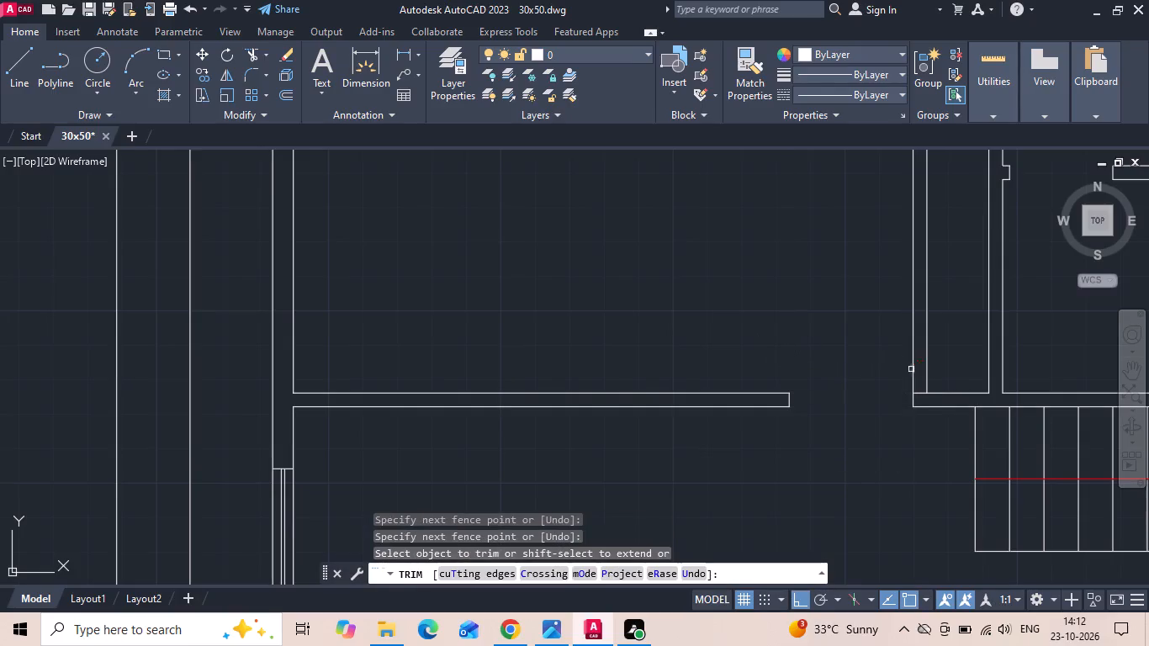
{"action": "left_click", "coordinate": [914, 372]}
{"action": "scroll", "coordinate": [871, 386], "scroll_direction": "down", "scroll_amount": 2}
{"action": "key", "text": "Escape"}
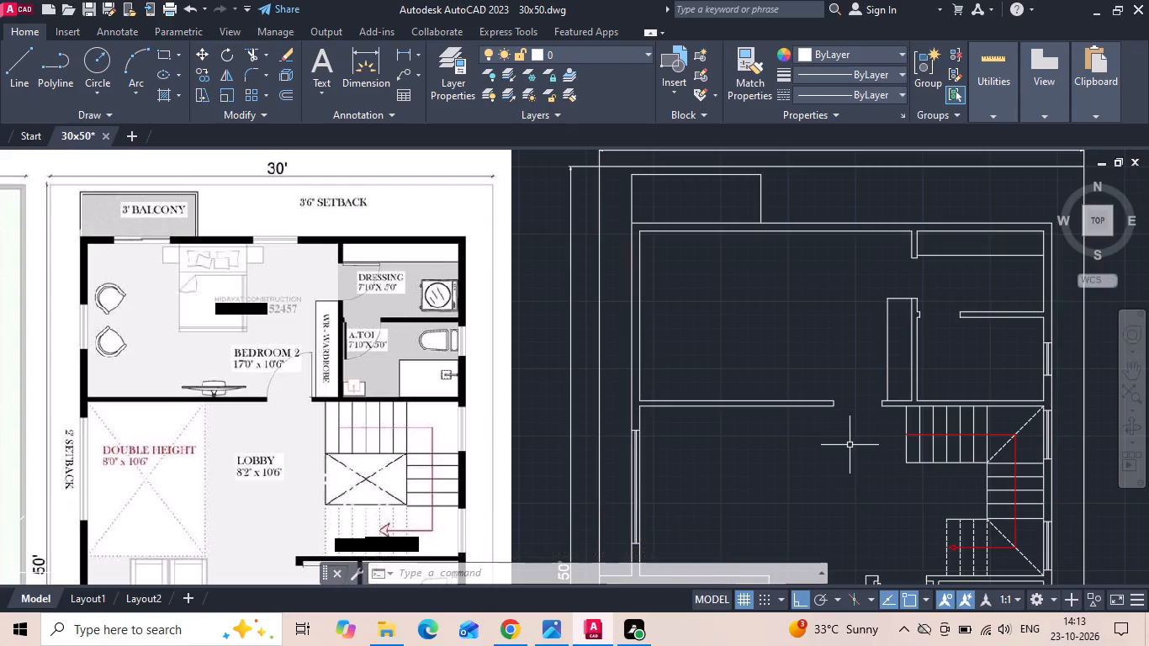
Save the drawing.
{"action": "key", "text": "ctrl+s"}
{"action": "key", "text": "ctrl+s"}
{"action": "key", "text": "ctrl+s"}
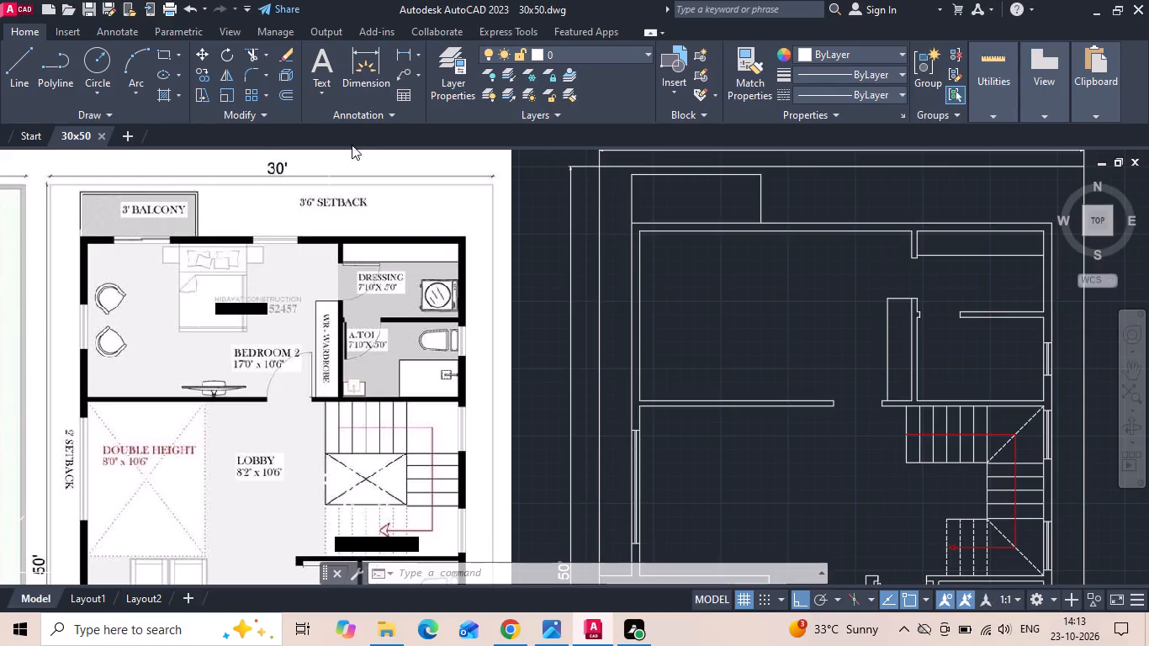
Measure the length of Bedroom 2's west window on the reference plan.
{"action": "left_click", "coordinate": [400, 55]}
{"action": "middle_click_drag", "start_coordinate": [1, 410], "coordinate": [3, 408]}
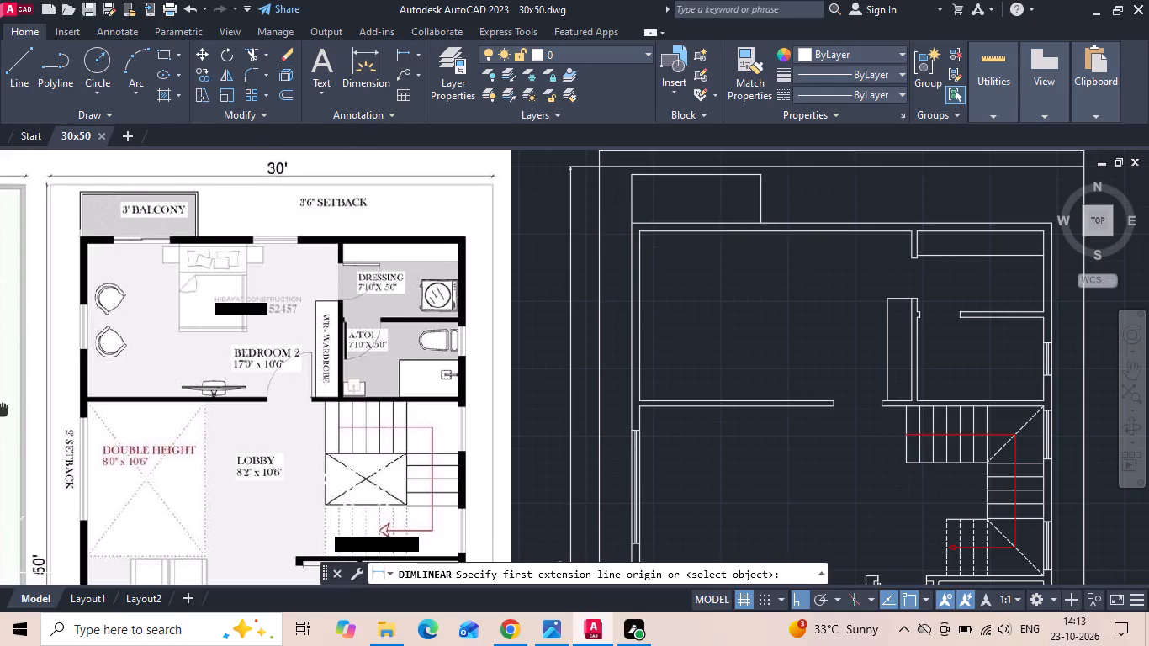
{"action": "middle_click_drag", "start_coordinate": [3, 408], "coordinate": [294, 349]}
{"action": "scroll", "coordinate": [497, 586], "scroll_direction": "up", "scroll_amount": 1}
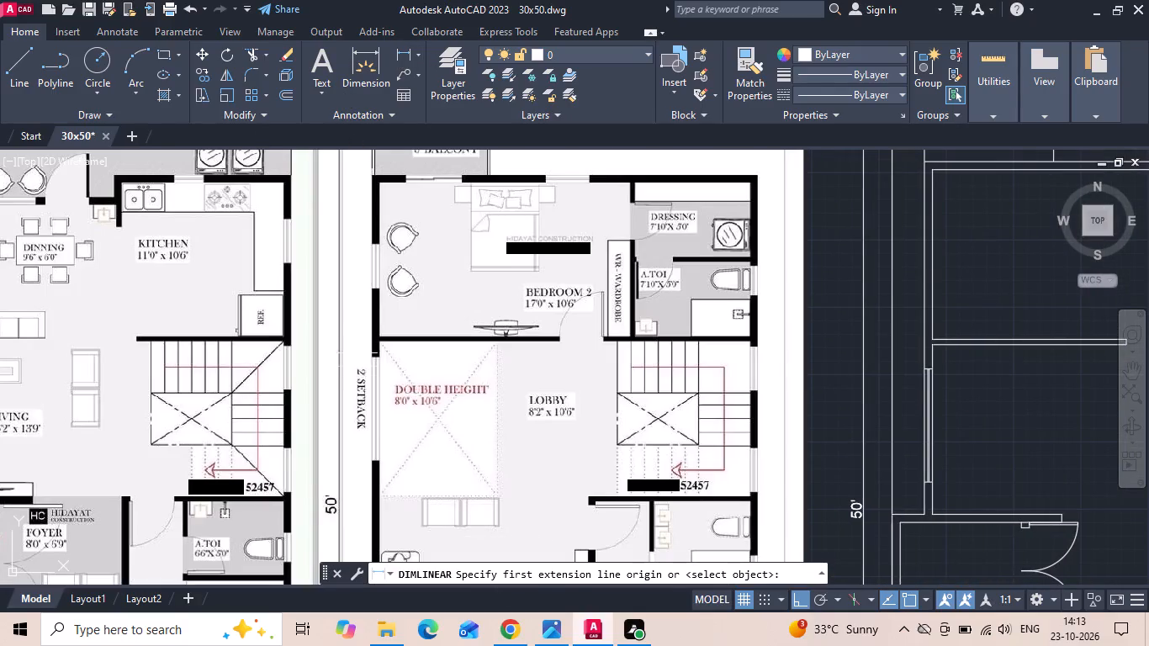
{"action": "scroll", "coordinate": [360, 248], "scroll_direction": "up", "scroll_amount": 2}
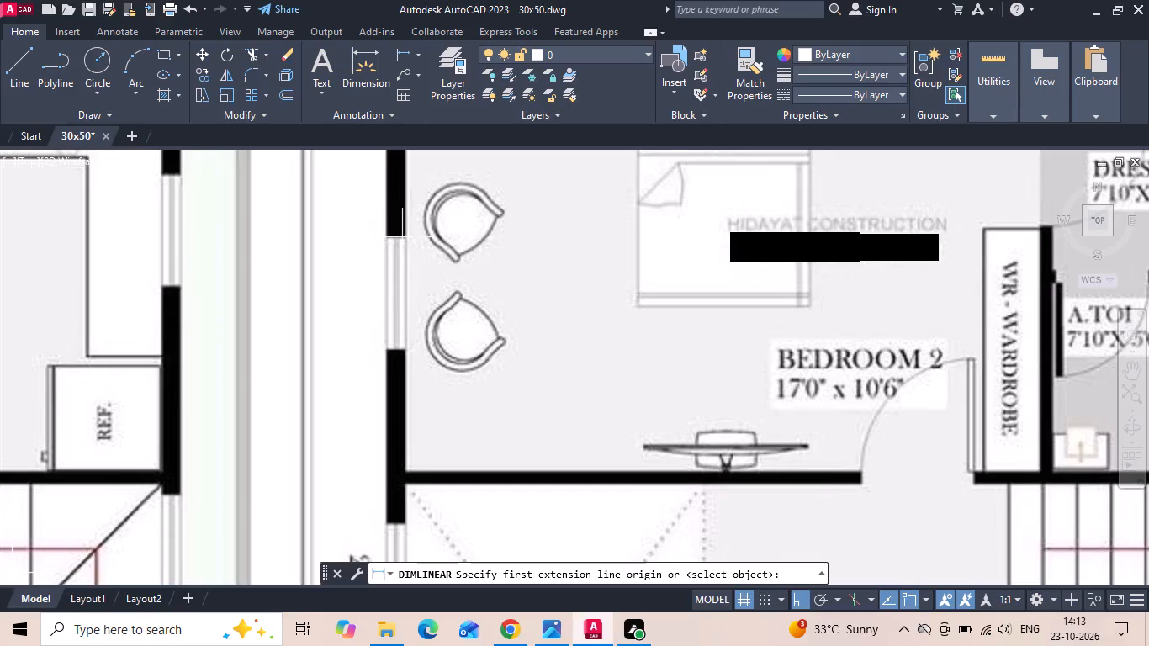
{"action": "left_click", "coordinate": [403, 237]}
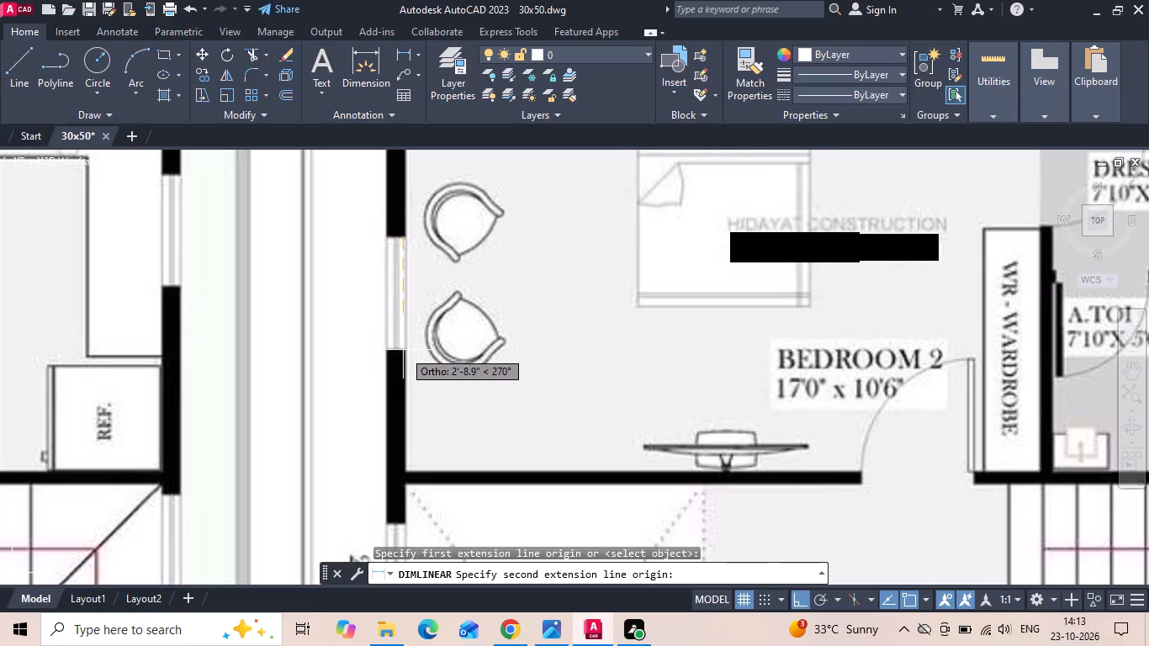
{"action": "key", "text": "Escape"}
{"action": "key", "text": "space"}
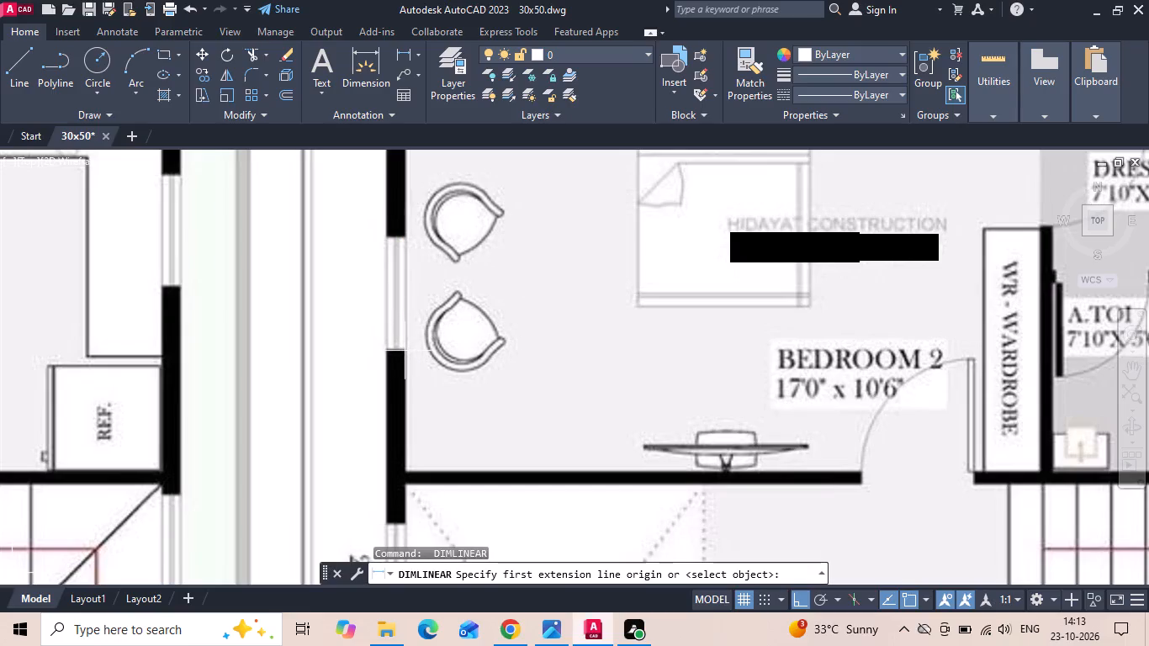
{"action": "scroll", "coordinate": [348, 342], "scroll_direction": "down", "scroll_amount": 4}
{"action": "key", "text": "Escape"}
Draw a line across the west wall's thickness at the midpoint of the bedroom's inner west wall line.
{"action": "scroll", "coordinate": [631, 326], "scroll_direction": "up", "scroll_amount": 2}
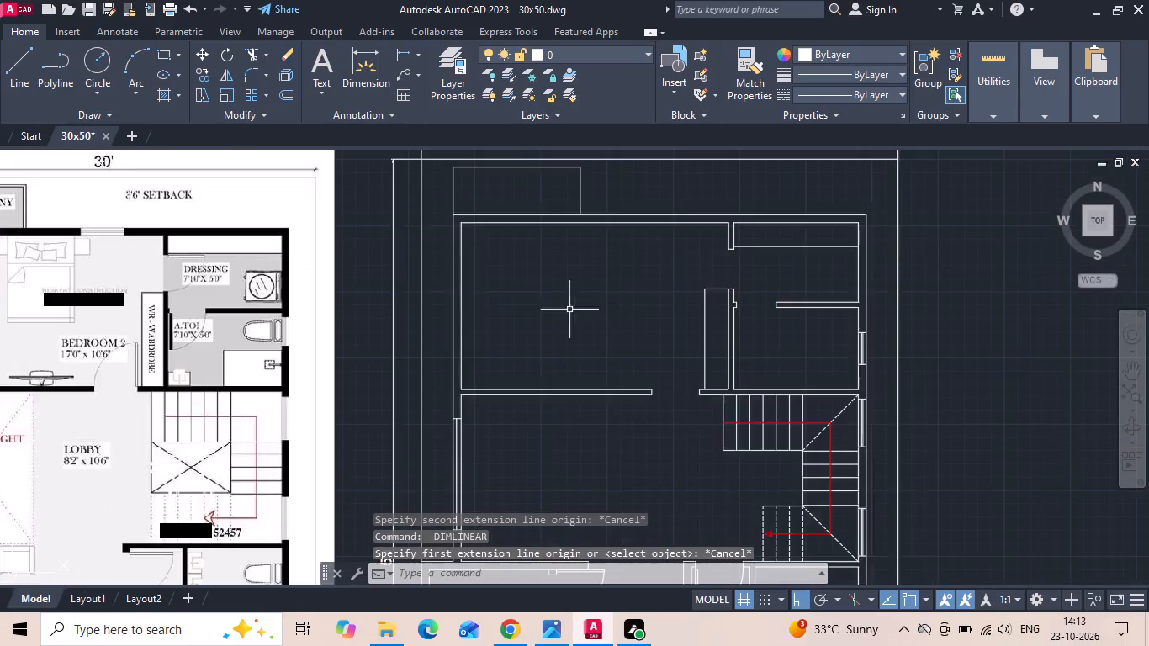
{"action": "scroll", "coordinate": [462, 287], "scroll_direction": "up", "scroll_amount": 1}
{"action": "type", "text": "l"}
{"action": "key", "text": "space"}
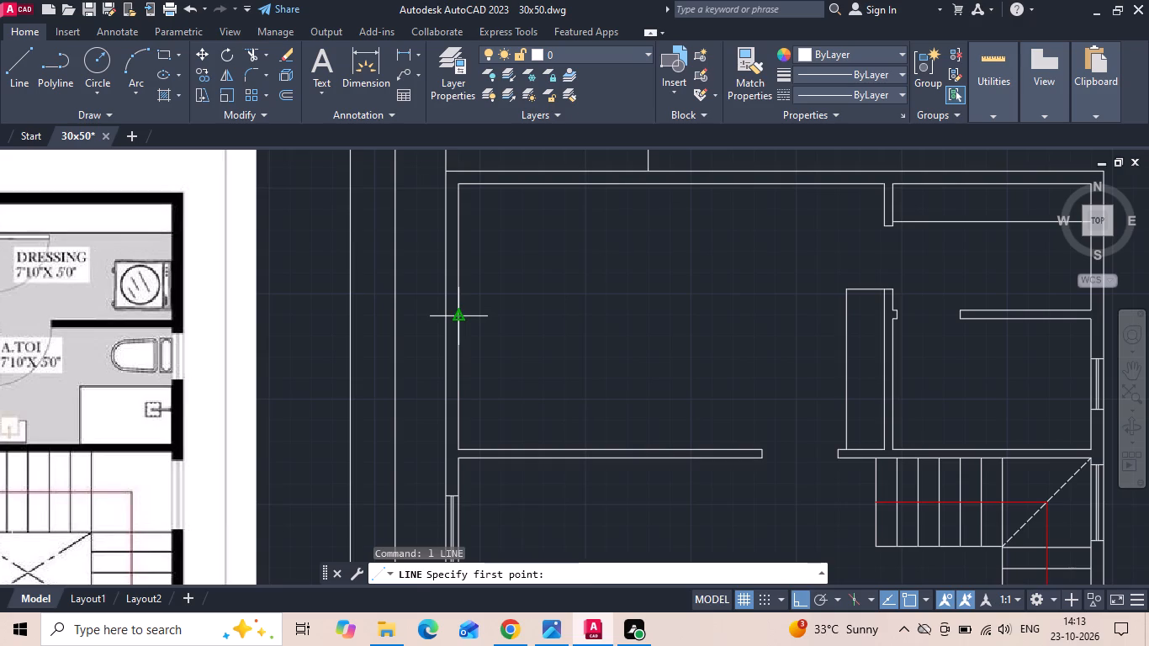
{"action": "left_click", "coordinate": [463, 317]}
{"action": "scroll", "coordinate": [453, 320], "scroll_direction": "up", "scroll_amount": 2}
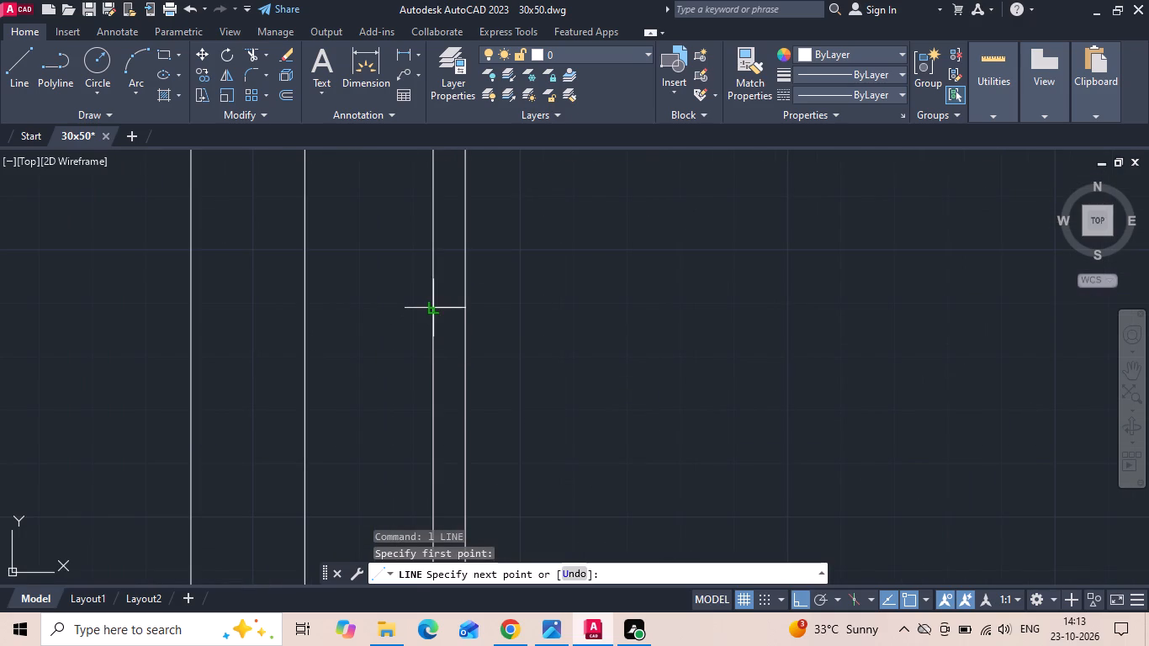
{"action": "left_click", "coordinate": [434, 310]}
{"action": "key", "text": "Escape"}
Copy the line across the west wall 1'6" north and 1'6" south to mark the window's ends.
{"action": "left_click", "coordinate": [445, 307]}
{"action": "right_click", "coordinate": [446, 306]}
{"action": "left_click", "coordinate": [485, 324]}
{"action": "left_click_drag", "start_coordinate": [649, 352], "coordinate": [654, 322]}
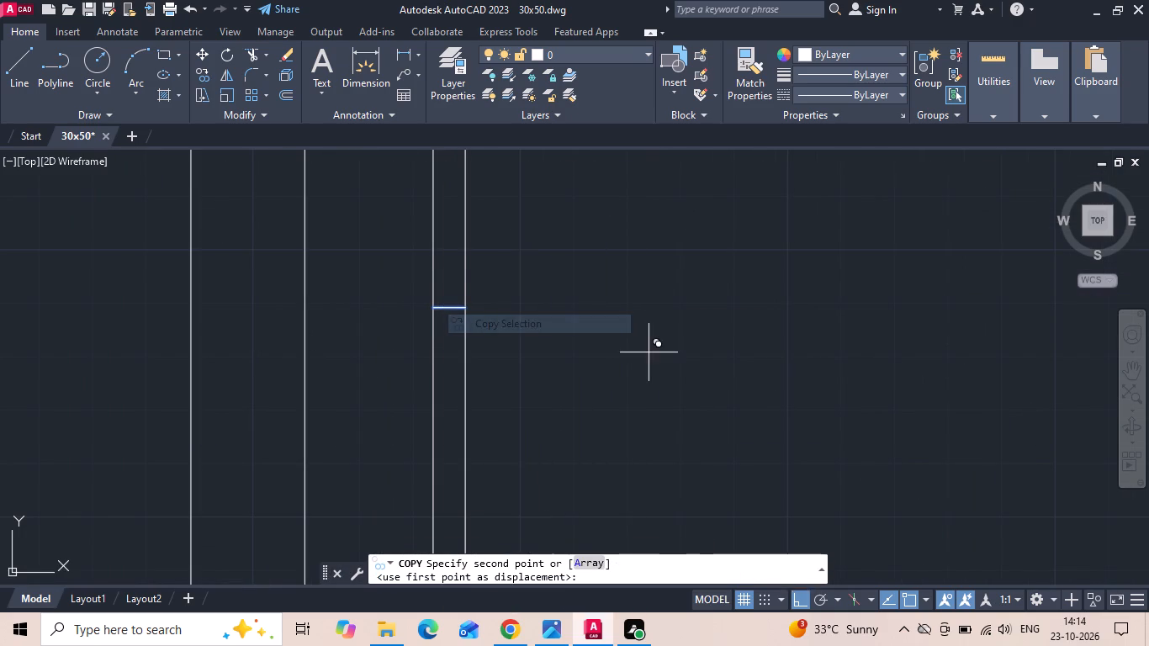
{"action": "key", "text": "1"}
{"action": "type", "text": "'6"}
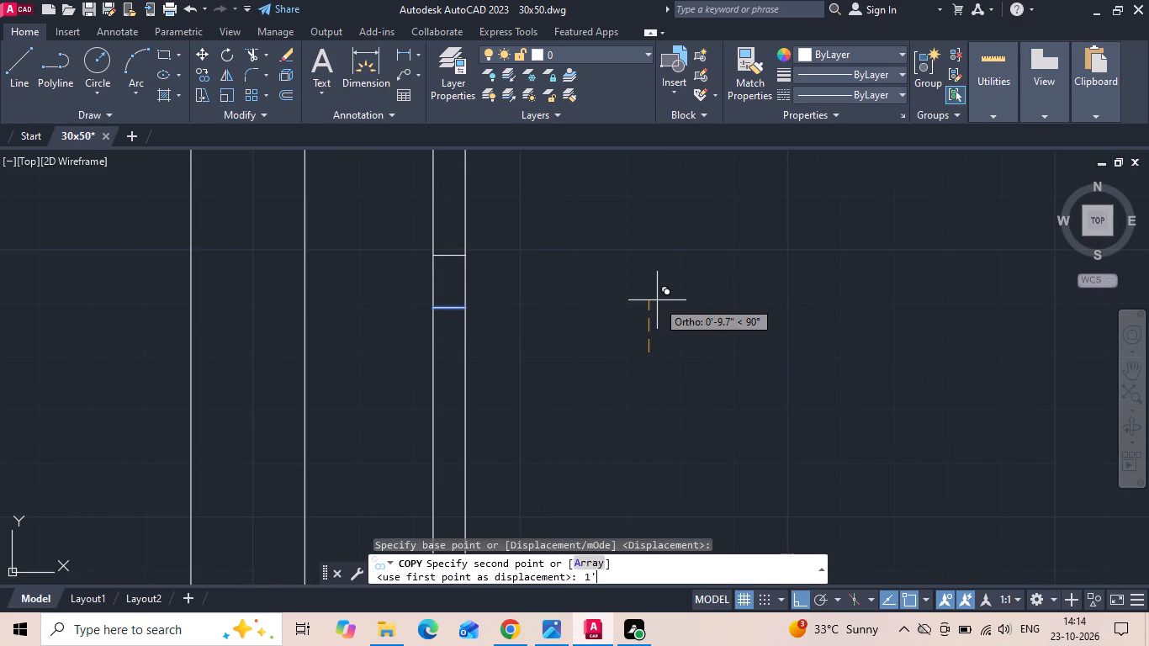
{"action": "key", "text": "space"}
{"action": "scroll", "coordinate": [655, 299], "scroll_direction": "down", "scroll_amount": 1}
{"action": "type", "text": "1'"}
{"action": "type", "text": "6"}
{"action": "key", "text": "space"}
{"action": "key", "text": "Escape"}
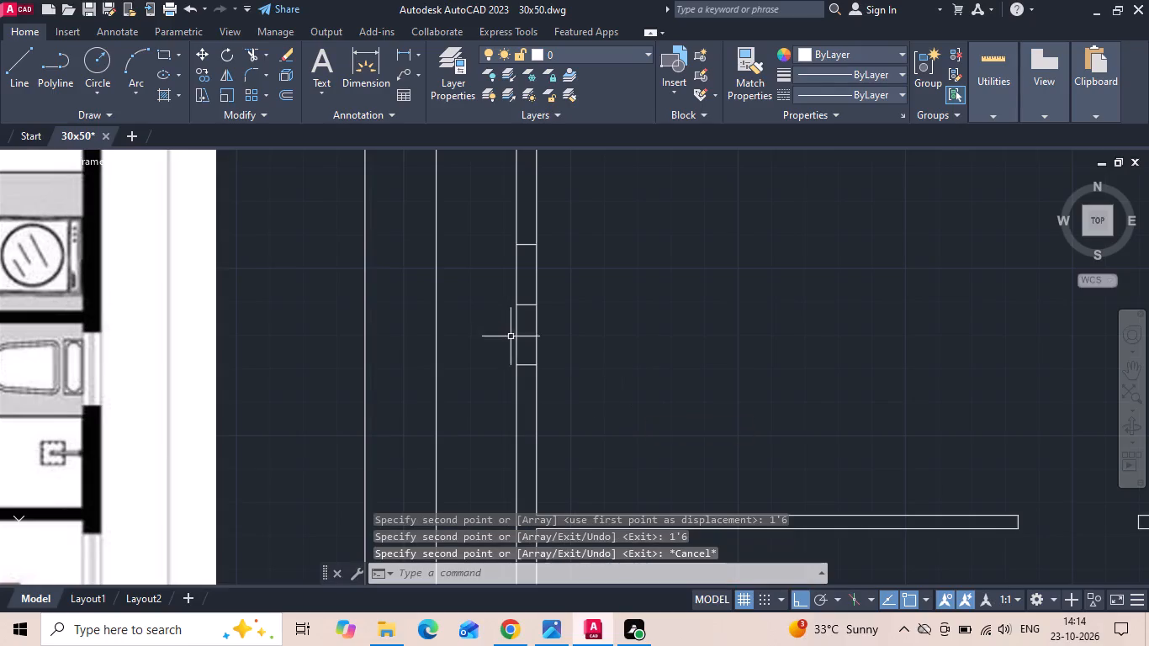
Erase the middle line of the bedroom's west window.
{"action": "left_click", "coordinate": [522, 306]}
{"action": "key", "text": "Delete"}
Copy the two glazing lines from the toilet's east window to the north end of the bedroom's west window.
{"action": "scroll", "coordinate": [708, 303], "scroll_direction": "down", "scroll_amount": 2}
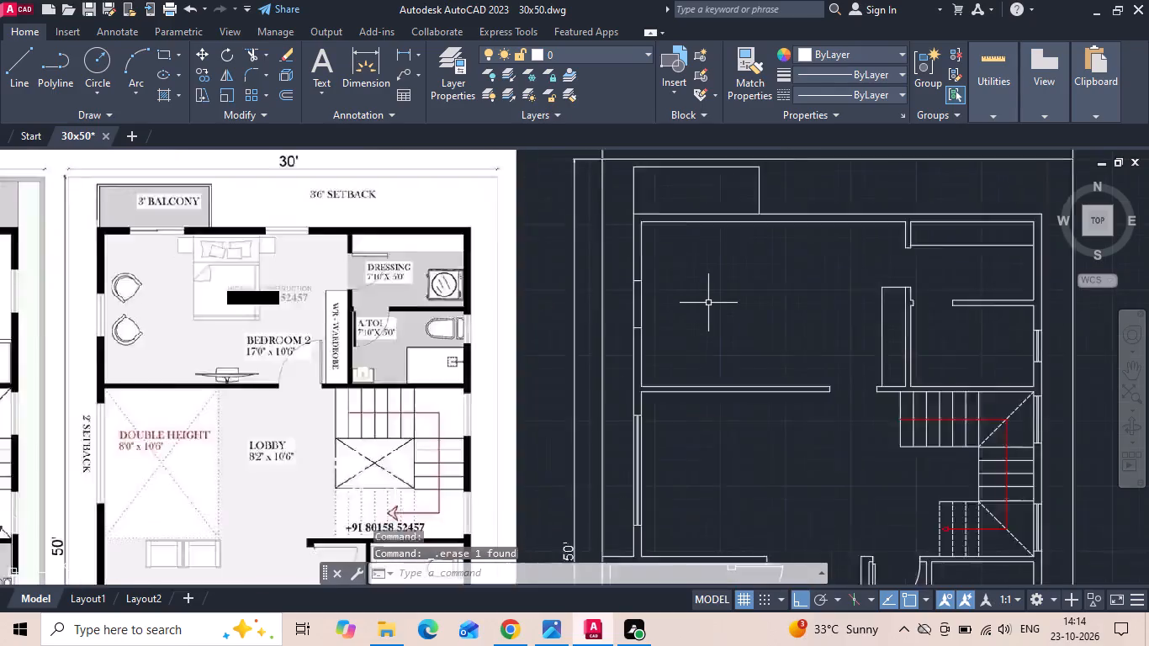
{"action": "scroll", "coordinate": [708, 303], "scroll_direction": "down", "scroll_amount": 1}
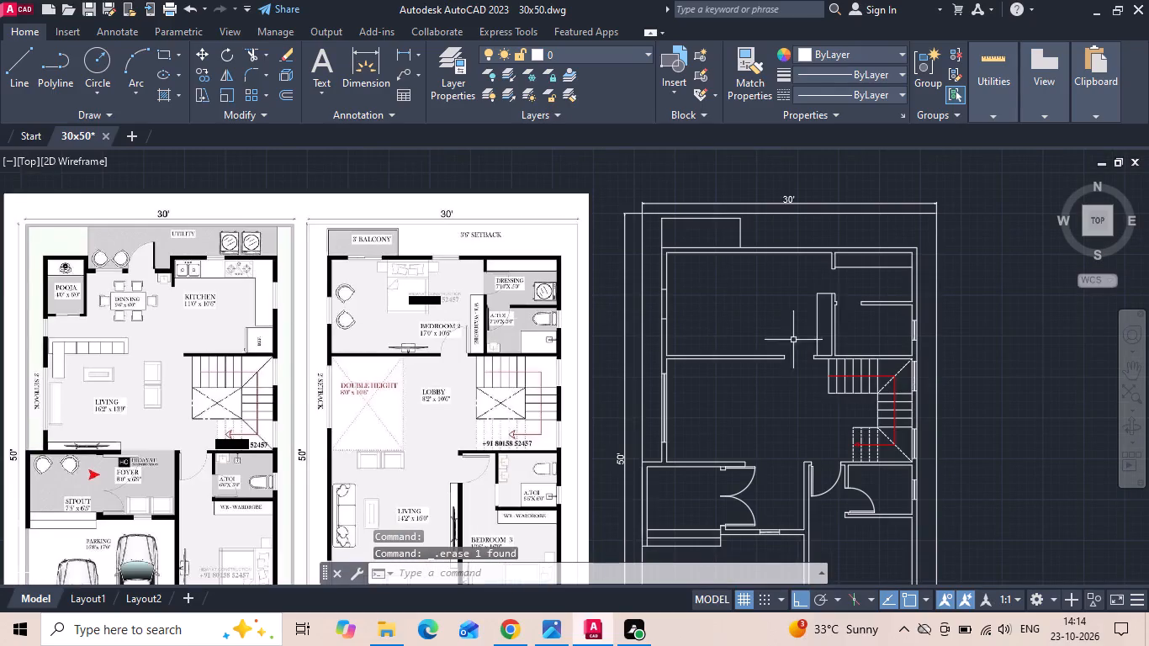
{"action": "scroll", "coordinate": [798, 342], "scroll_direction": "up", "scroll_amount": 1}
{"action": "scroll", "coordinate": [1017, 318], "scroll_direction": "up", "scroll_amount": 4}
{"action": "left_click", "coordinate": [859, 303]}
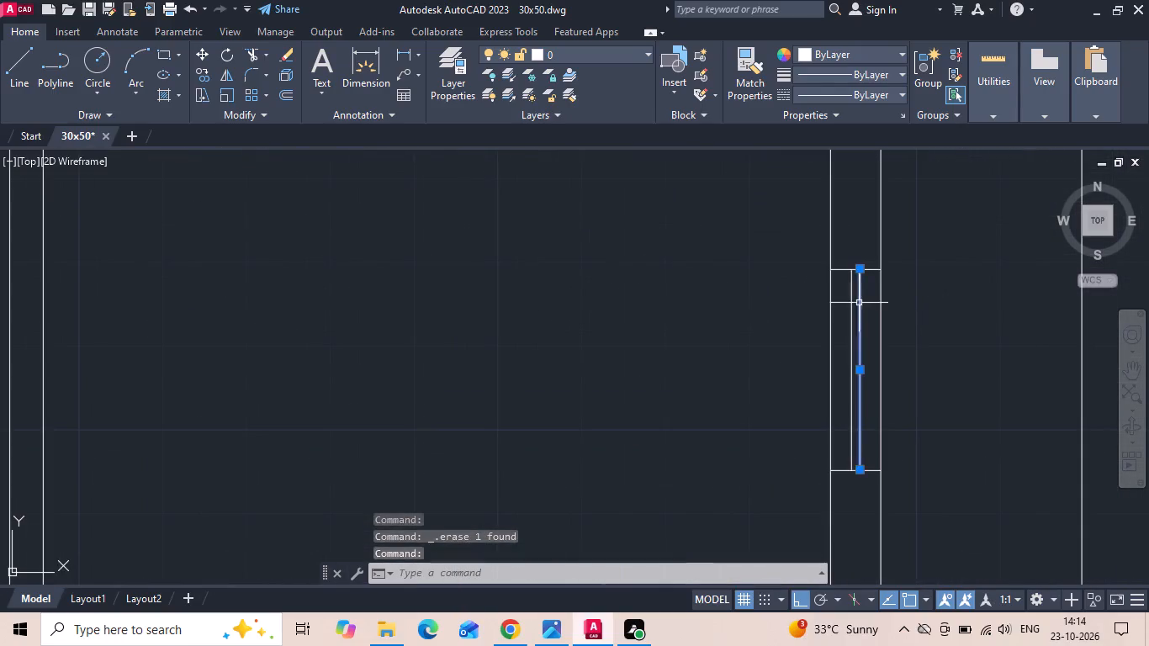
{"action": "left_click", "coordinate": [854, 302]}
{"action": "right_click", "coordinate": [853, 300]}
{"action": "left_click", "coordinate": [877, 349]}
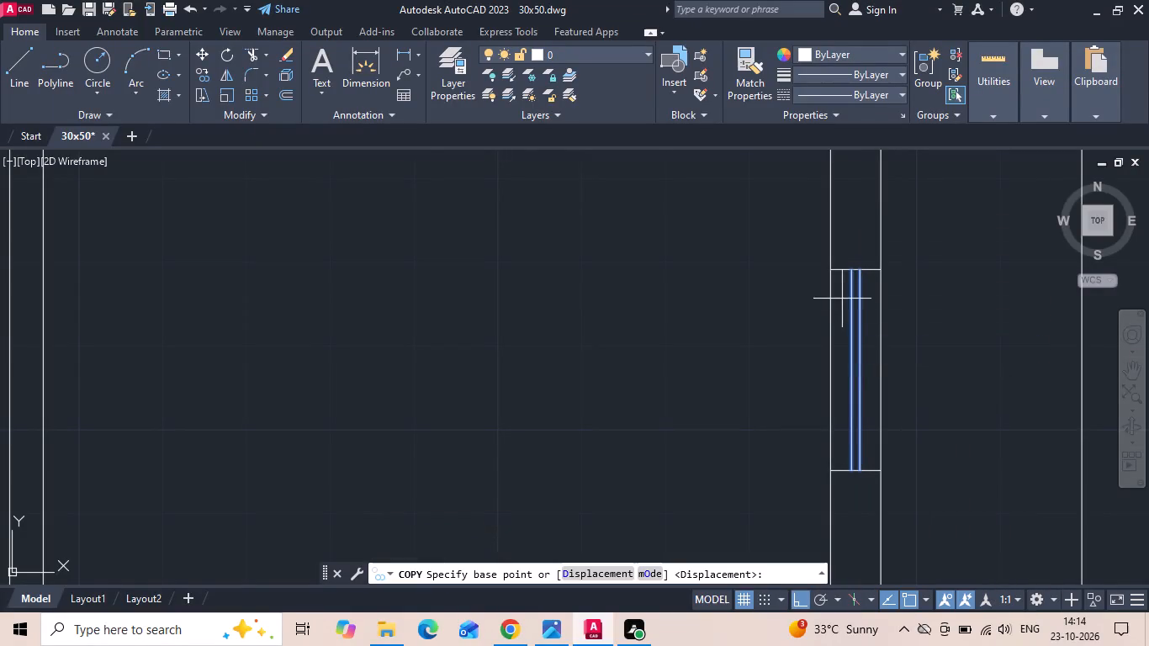
{"action": "left_click", "coordinate": [834, 271]}
{"action": "scroll", "coordinate": [975, 283], "scroll_direction": "down", "scroll_amount": 3}
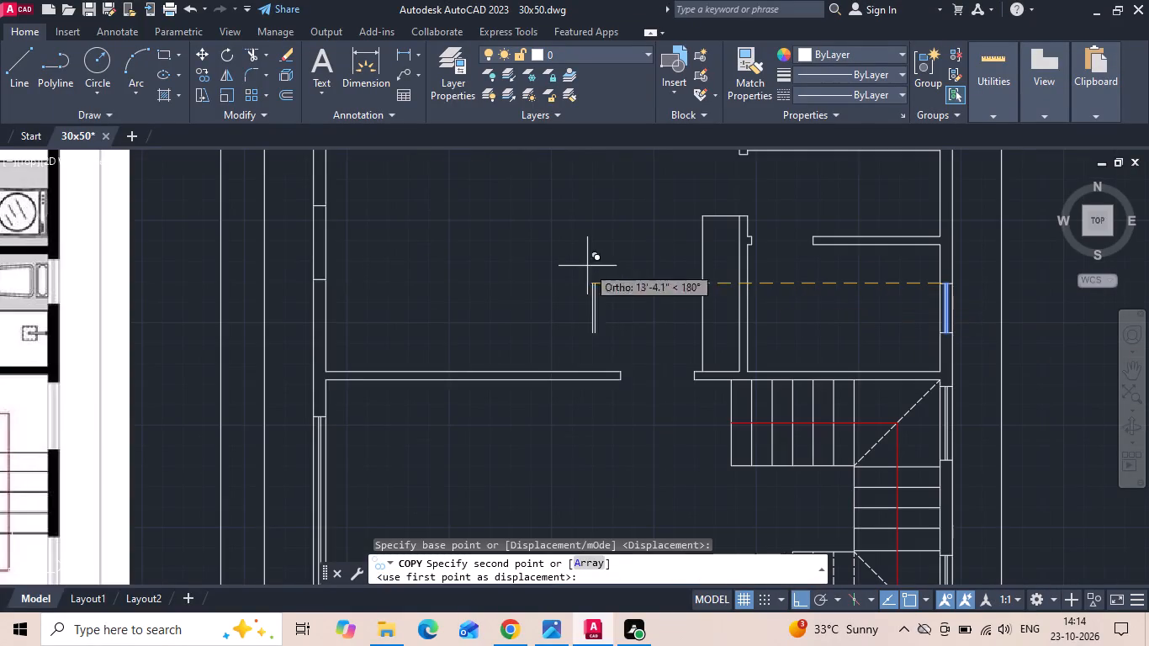
{"action": "scroll", "coordinate": [300, 221], "scroll_direction": "up", "scroll_amount": 2}
{"action": "left_click", "coordinate": [331, 183]}
{"action": "key", "text": "Escape"}
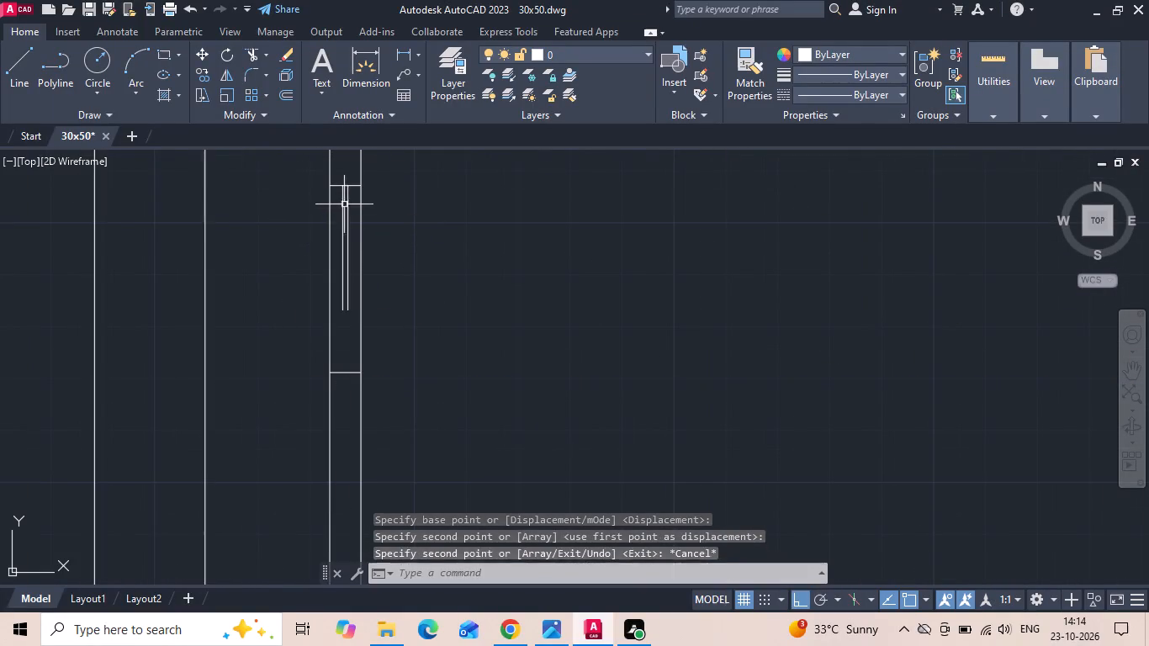
Extend both copied glazing lines to the south end of the bedroom's west window.
{"action": "type", "text": "ex"}
{"action": "key", "text": "space"}
{"action": "left_click_drag", "start_coordinate": [348, 261], "coordinate": [332, 302]}
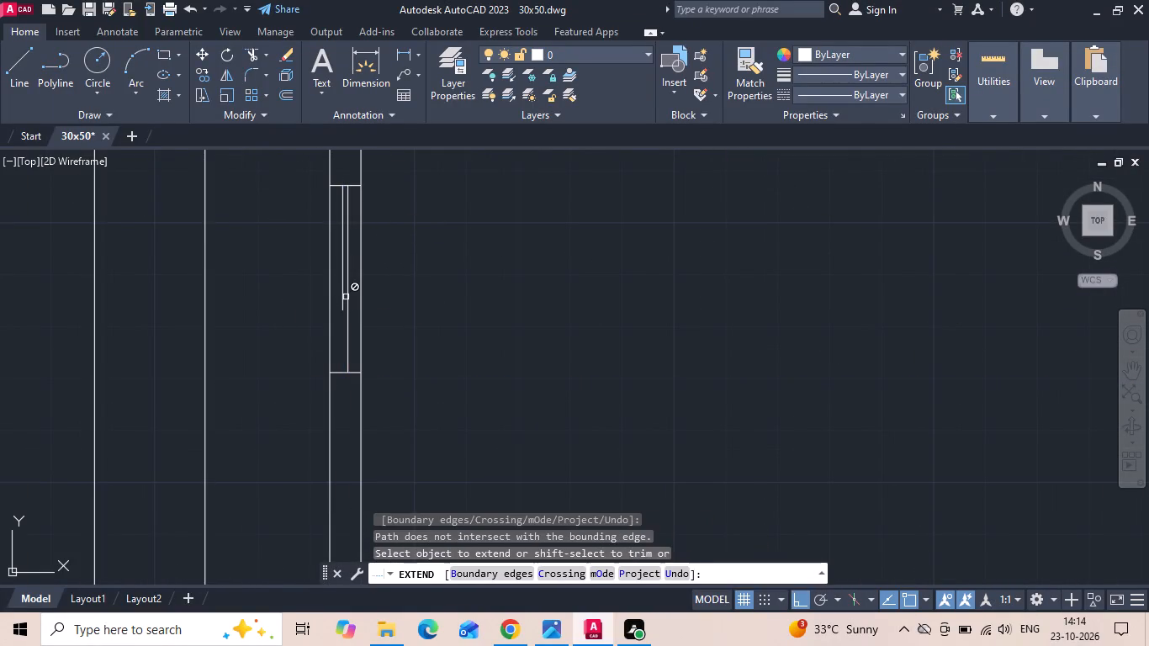
{"action": "left_click", "coordinate": [342, 304]}
{"action": "key", "text": "Escape"}
Save the drawing.
{"action": "key", "text": "ctrl+s"}
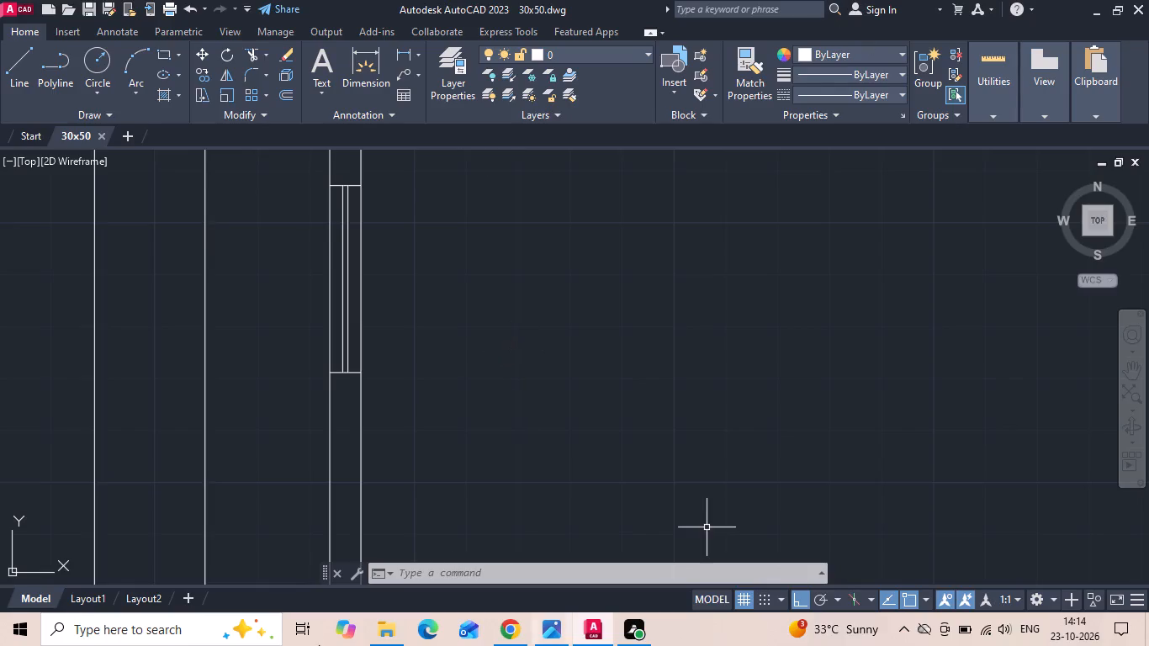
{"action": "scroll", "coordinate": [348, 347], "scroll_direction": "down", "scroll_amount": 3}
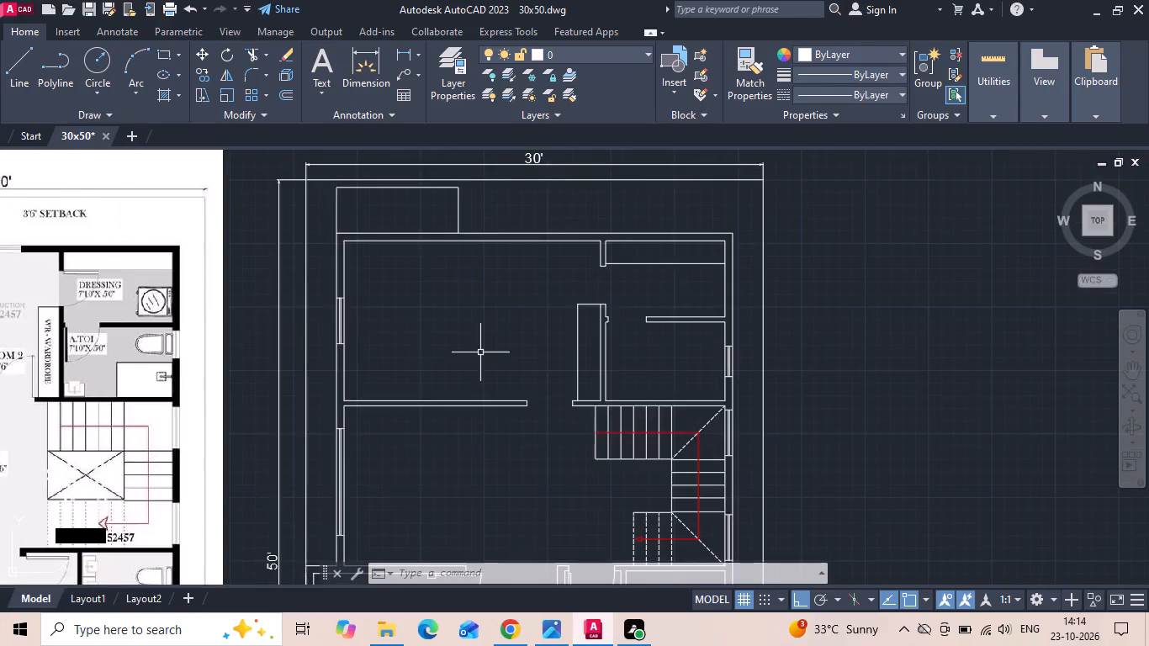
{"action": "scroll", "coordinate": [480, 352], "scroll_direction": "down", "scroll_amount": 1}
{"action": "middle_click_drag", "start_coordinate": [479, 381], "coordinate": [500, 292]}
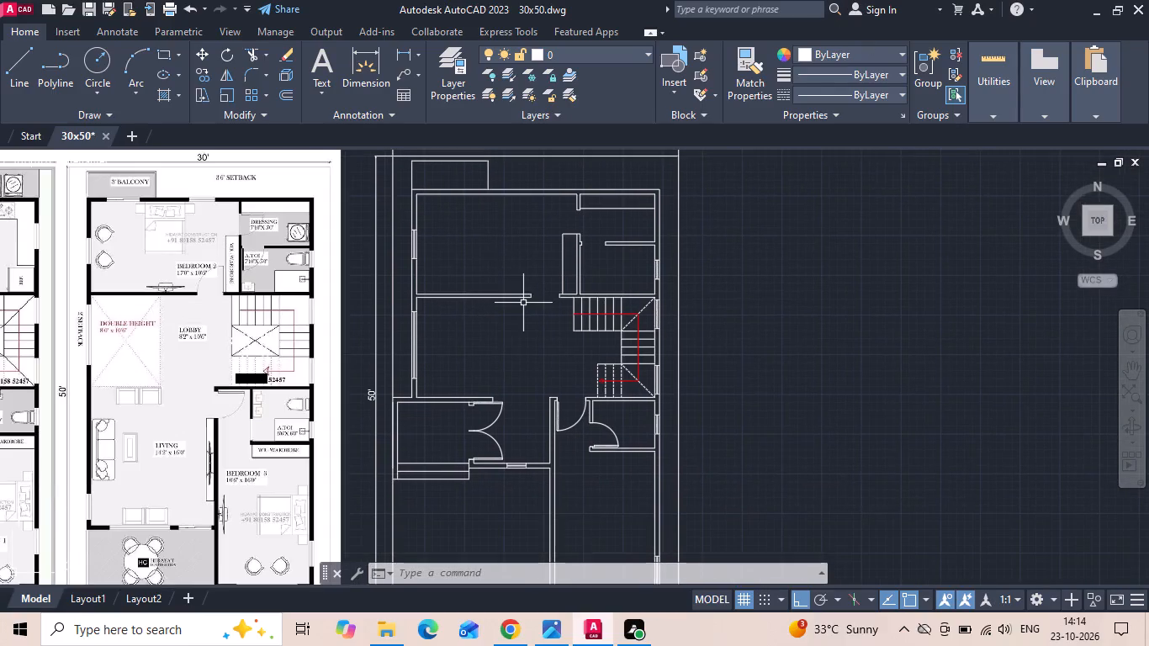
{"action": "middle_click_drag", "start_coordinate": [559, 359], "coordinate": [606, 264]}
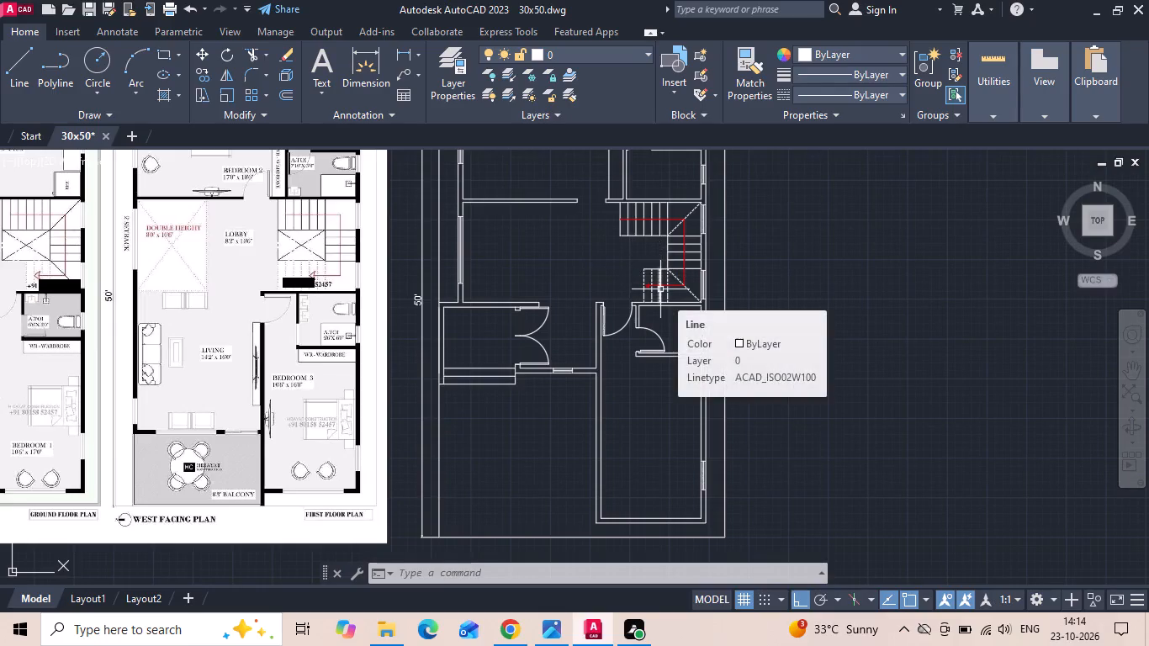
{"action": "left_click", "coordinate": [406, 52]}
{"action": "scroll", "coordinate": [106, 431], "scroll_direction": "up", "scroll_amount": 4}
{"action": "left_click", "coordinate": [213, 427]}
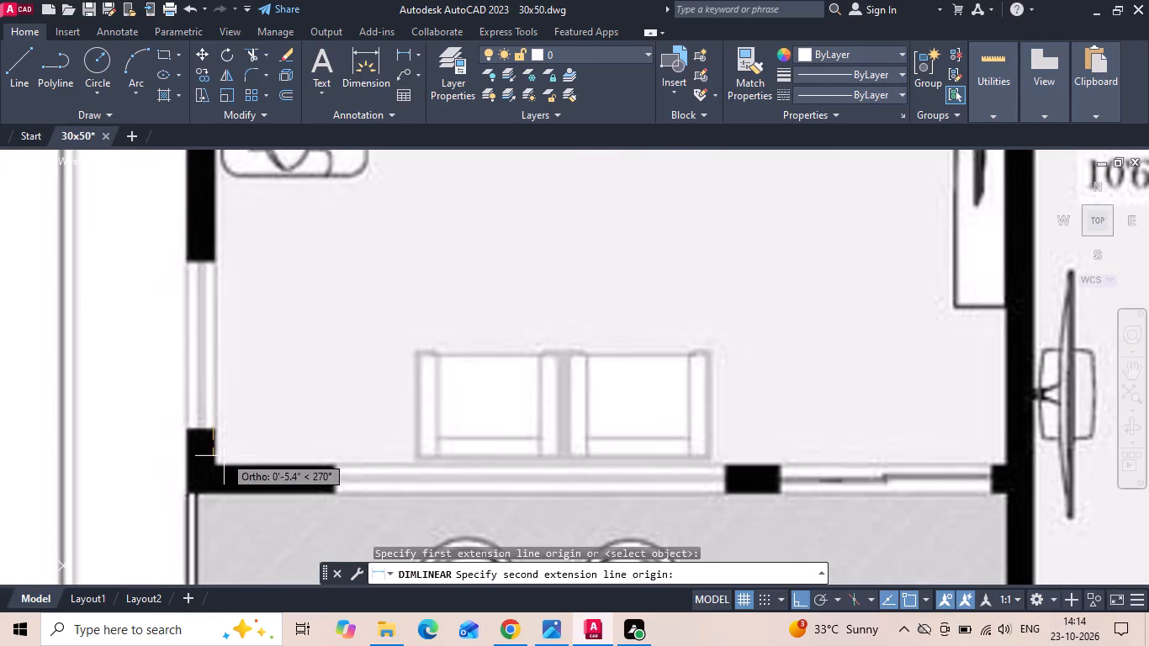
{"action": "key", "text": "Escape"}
Erase the copied ground-floor sit-out and foyer walls, steps, double door and window south of the lobby area.
{"action": "scroll", "coordinate": [180, 384], "scroll_direction": "down", "scroll_amount": 5}
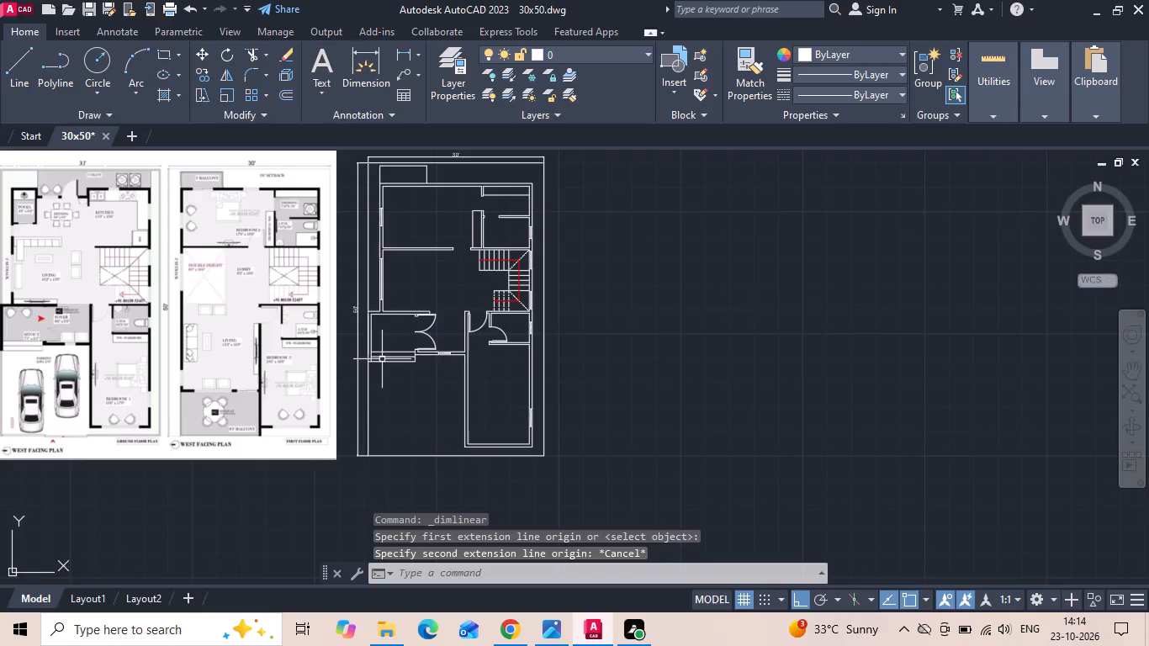
{"action": "middle_click_drag", "start_coordinate": [379, 354], "coordinate": [499, 352]}
{"action": "scroll", "coordinate": [540, 327], "scroll_direction": "up", "scroll_amount": 1}
{"action": "scroll", "coordinate": [444, 310], "scroll_direction": "up", "scroll_amount": 2}
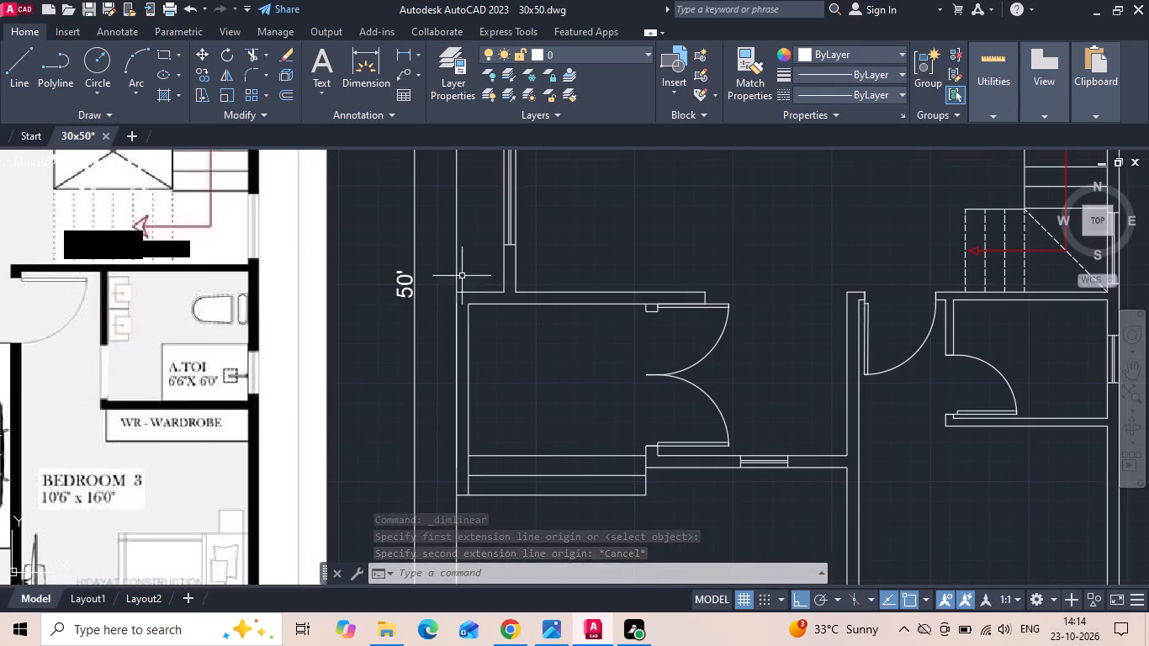
{"action": "left_click_drag", "start_coordinate": [474, 270], "coordinate": [474, 297]}
{"action": "left_click", "coordinate": [464, 343]}
{"action": "key", "text": "Delete"}
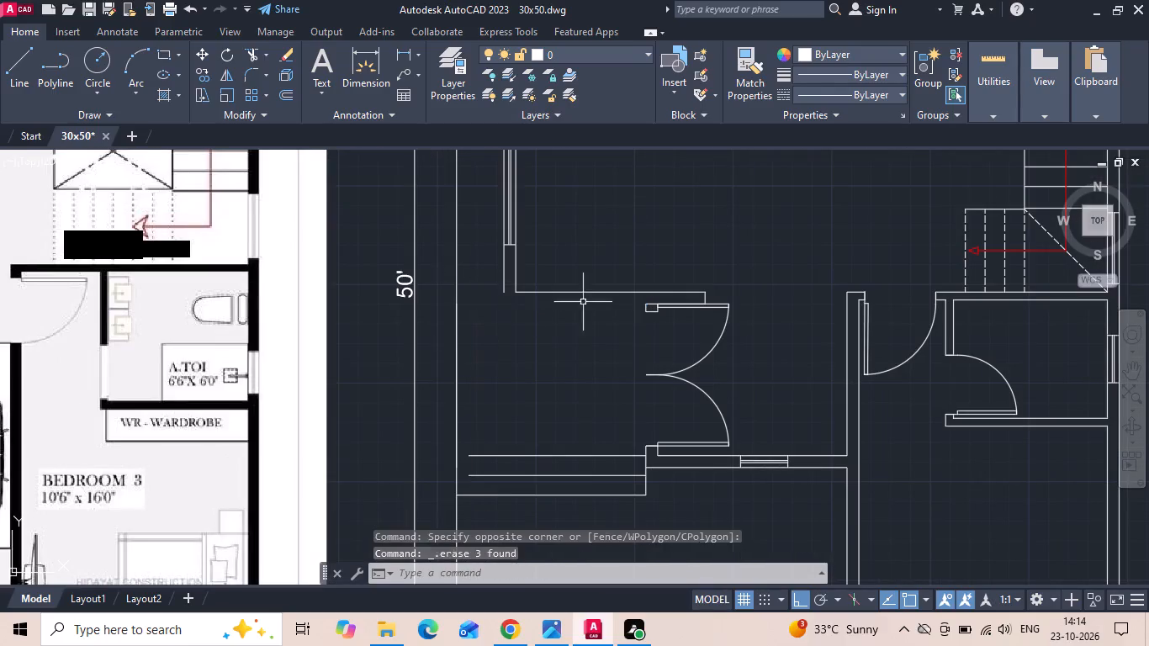
{"action": "scroll", "coordinate": [596, 299], "scroll_direction": "down", "scroll_amount": 1}
{"action": "left_click_drag", "start_coordinate": [696, 287], "coordinate": [667, 400]}
{"action": "left_click", "coordinate": [577, 469]}
{"action": "key", "text": "Delete"}
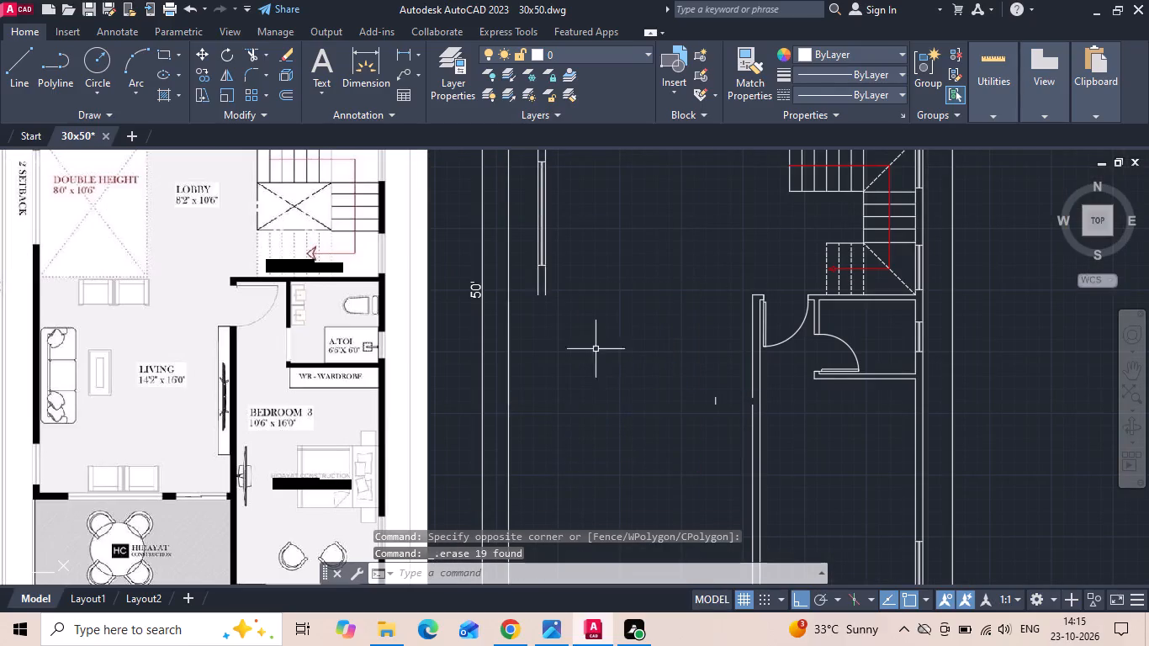
Erase the leftover short wall line and the upper outer-face segment of Bedroom 3's west wall.
{"action": "left_click_drag", "start_coordinate": [727, 385], "coordinate": [695, 426]}
{"action": "left_click", "coordinate": [688, 431]}
{"action": "key", "text": "Delete"}
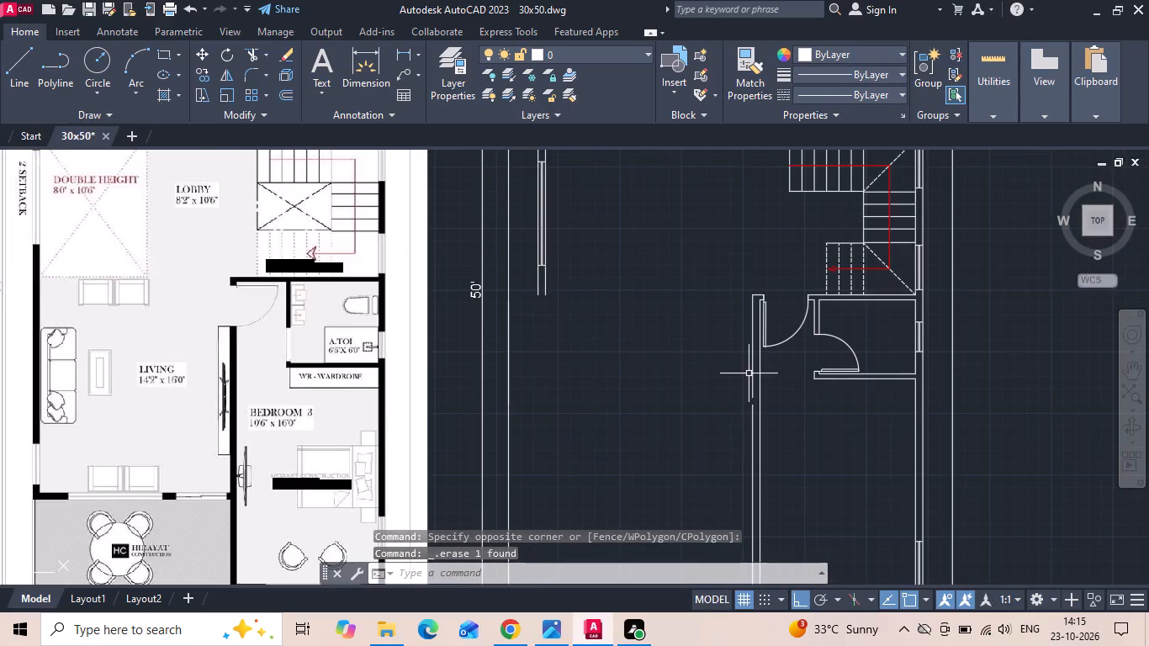
{"action": "left_click", "coordinate": [752, 372]}
{"action": "key", "text": "Delete"}
Offset the short wall line at Bedroom 3's northwest corner 16' south to position the living room's south wall.
{"action": "scroll", "coordinate": [627, 299], "scroll_direction": "down", "scroll_amount": 1}
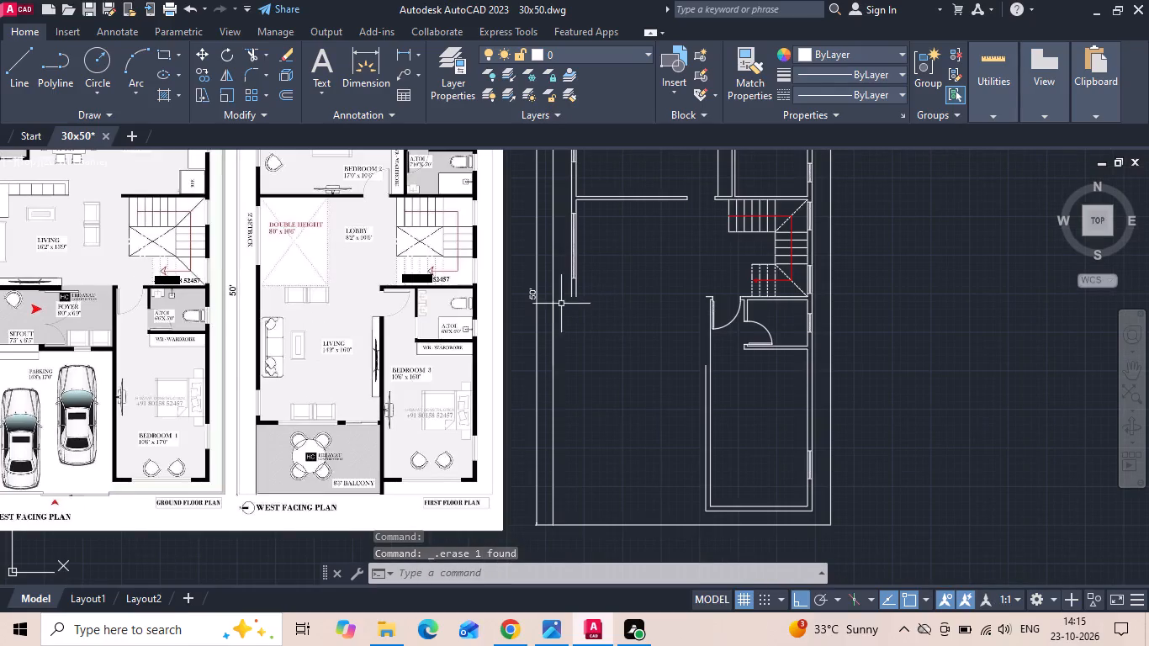
{"action": "key", "text": "o"}
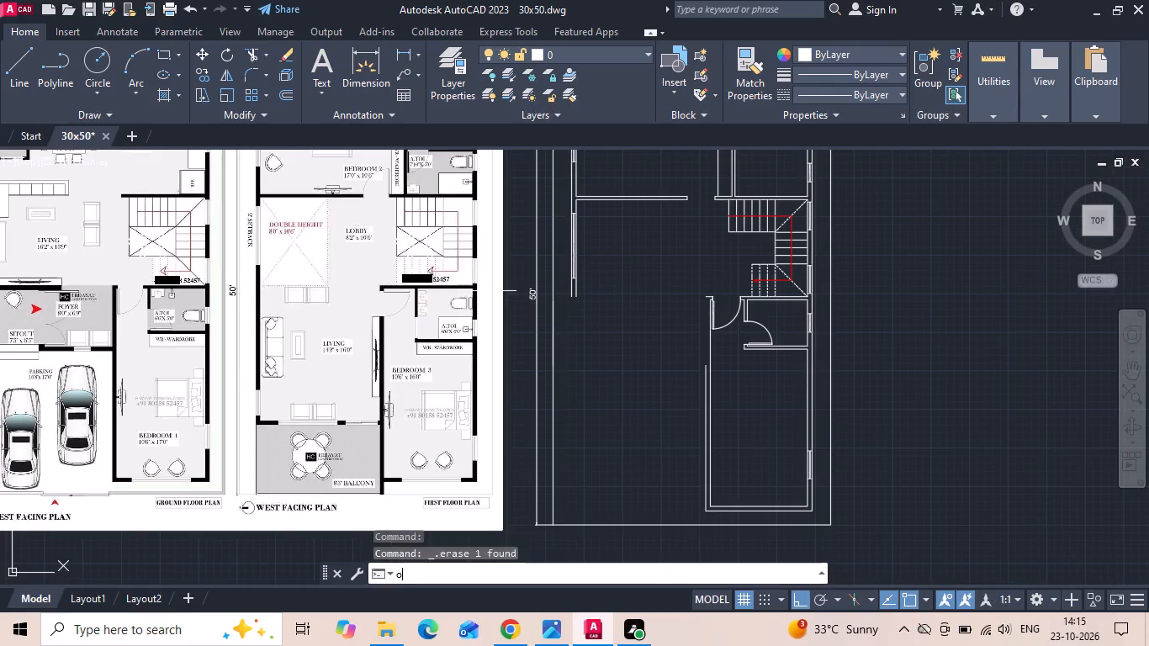
{"action": "key", "text": "Escape"}
{"action": "scroll", "coordinate": [352, 296], "scroll_direction": "up", "scroll_amount": 2}
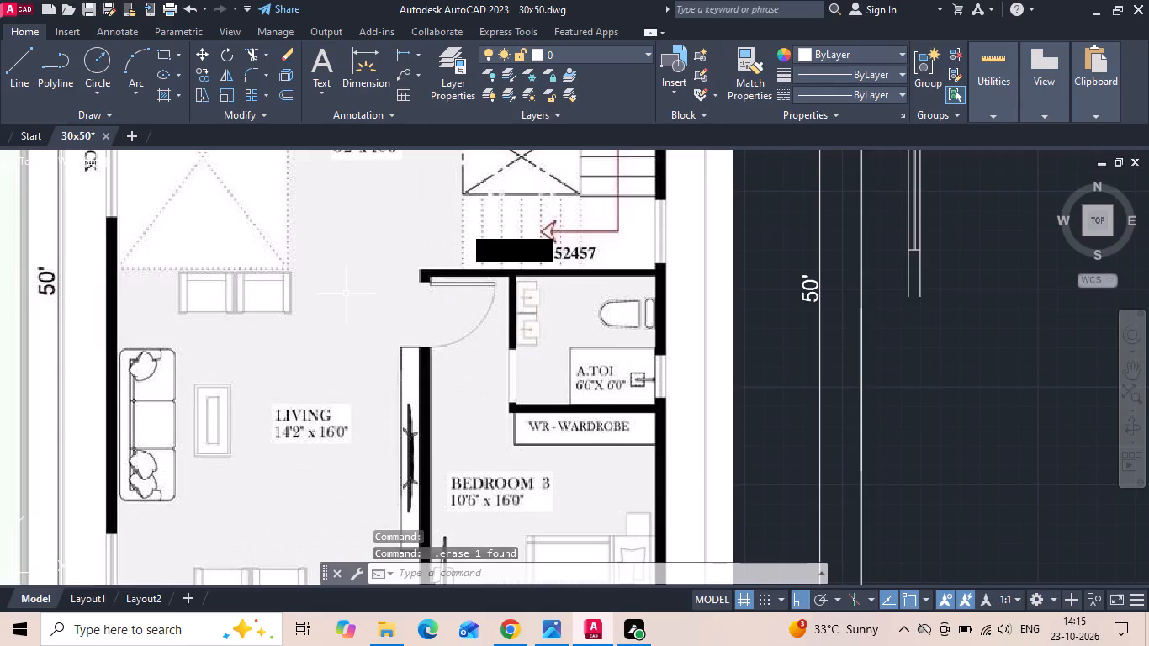
{"action": "type", "text": "o 1"}
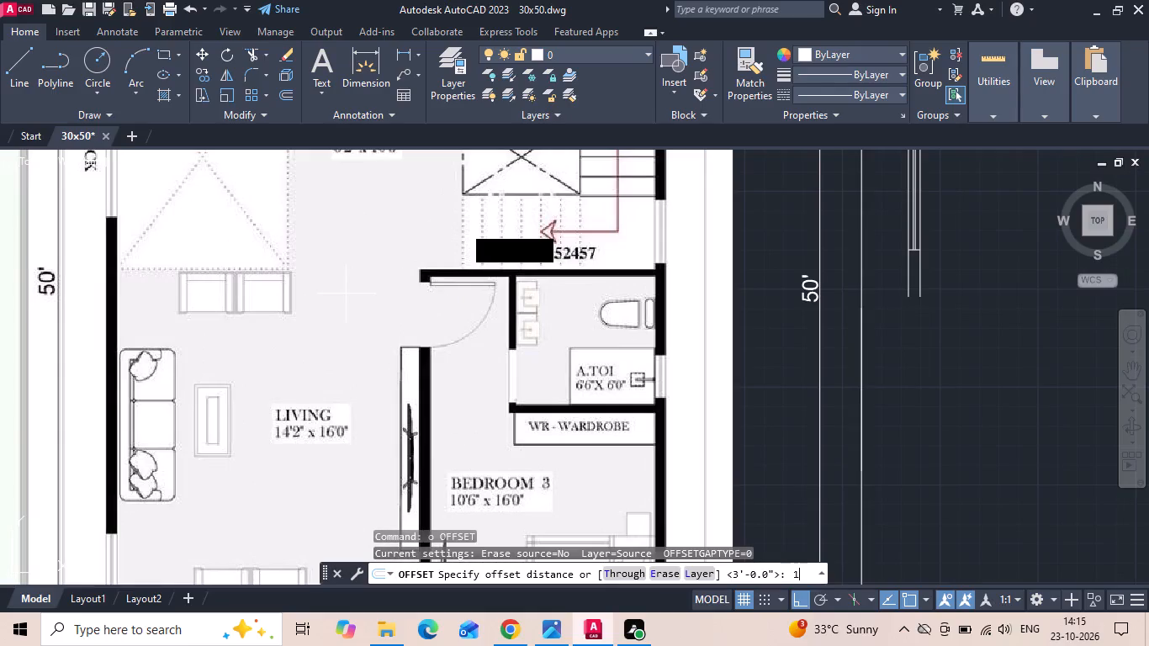
{"action": "type", "text": "6'"}
{"action": "key", "text": "Return"}
{"action": "scroll", "coordinate": [344, 294], "scroll_direction": "down", "scroll_amount": 1}
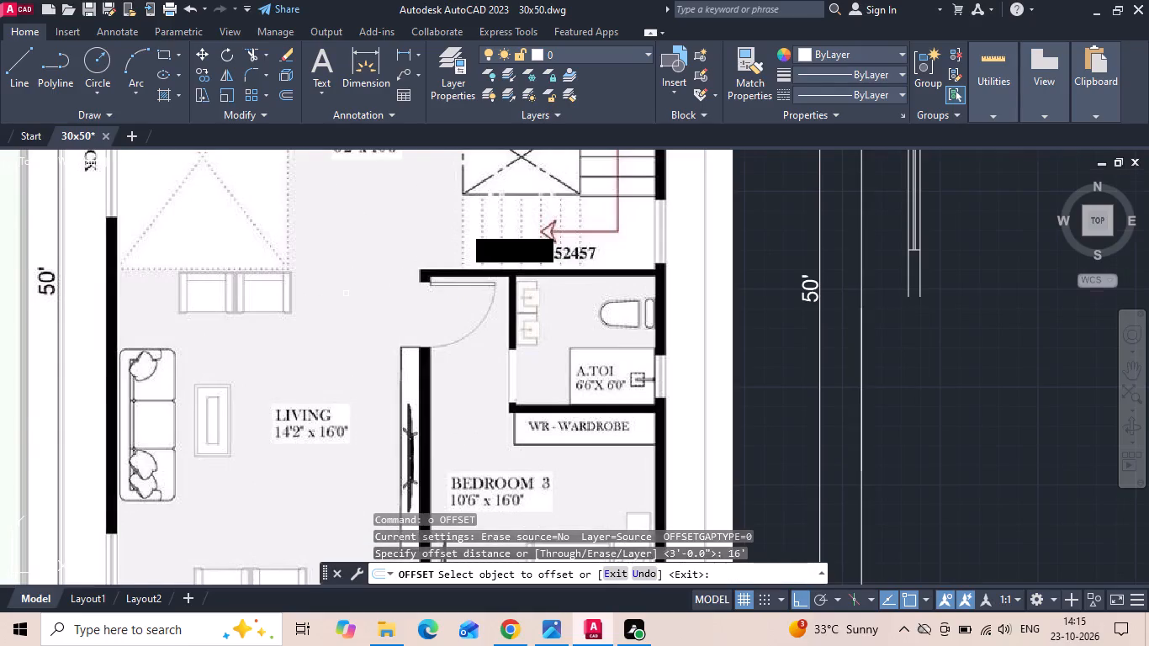
{"action": "scroll", "coordinate": [533, 297], "scroll_direction": "down", "scroll_amount": 1}
{"action": "scroll", "coordinate": [763, 296], "scroll_direction": "up", "scroll_amount": 1}
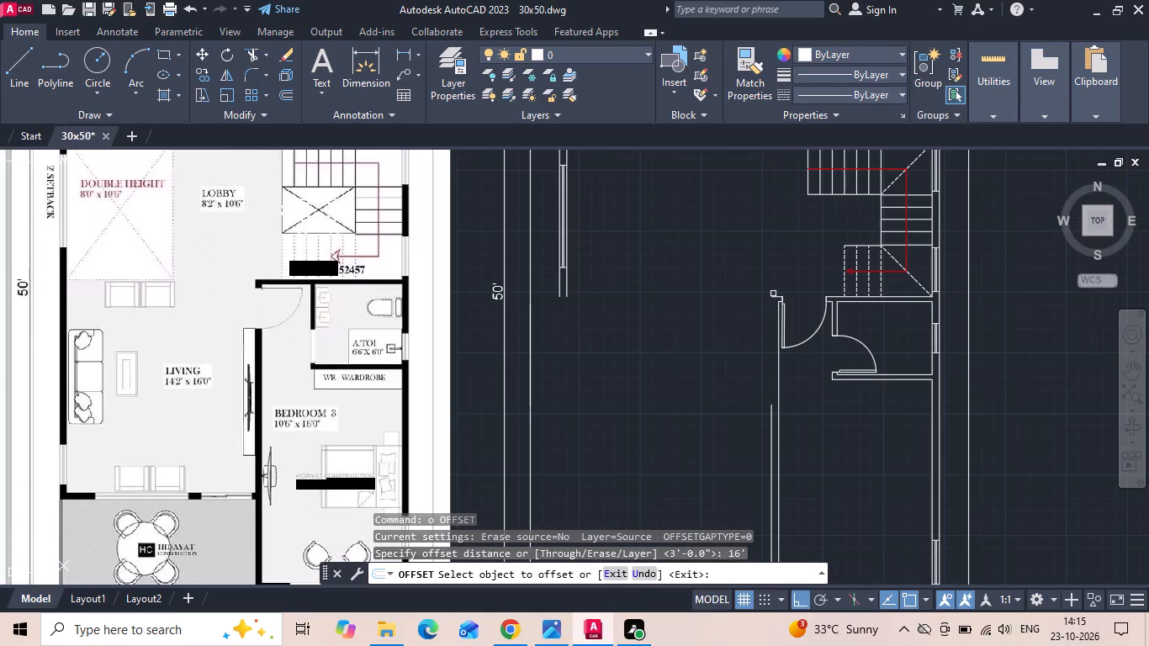
{"action": "left_click", "coordinate": [776, 294]}
{"action": "left_click", "coordinate": [686, 433]}
{"action": "middle_click_drag", "start_coordinate": [696, 394], "coordinate": [697, 374]}
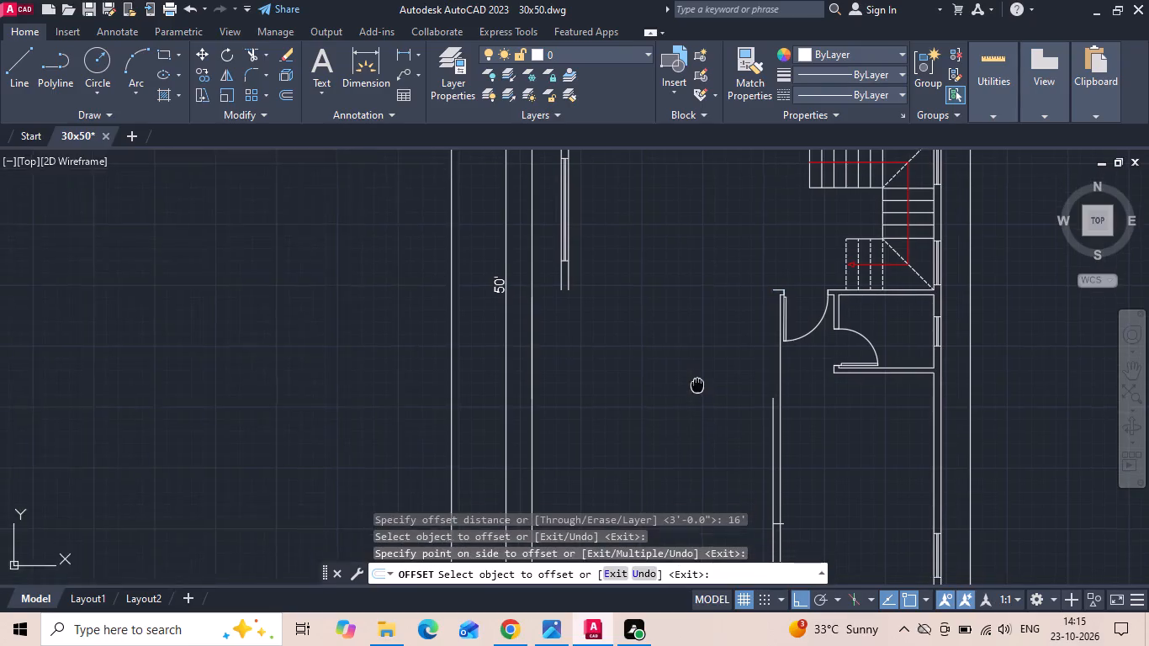
{"action": "middle_click_drag", "start_coordinate": [697, 374], "coordinate": [697, 372]}
{"action": "middle_click_drag", "start_coordinate": [702, 370], "coordinate": [708, 339]}
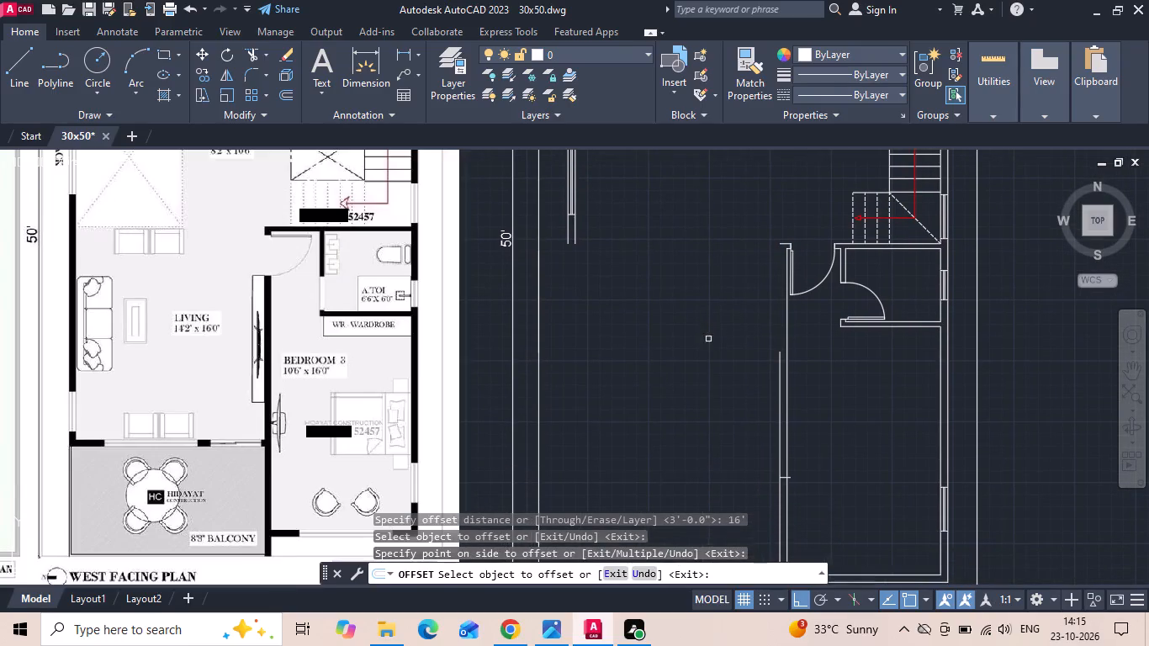
{"action": "key", "text": "Escape"}
Offset the new south wall line 6" south to give the wall its thickness.
{"action": "type", "text": "o 6"}
{"action": "key", "text": "space"}
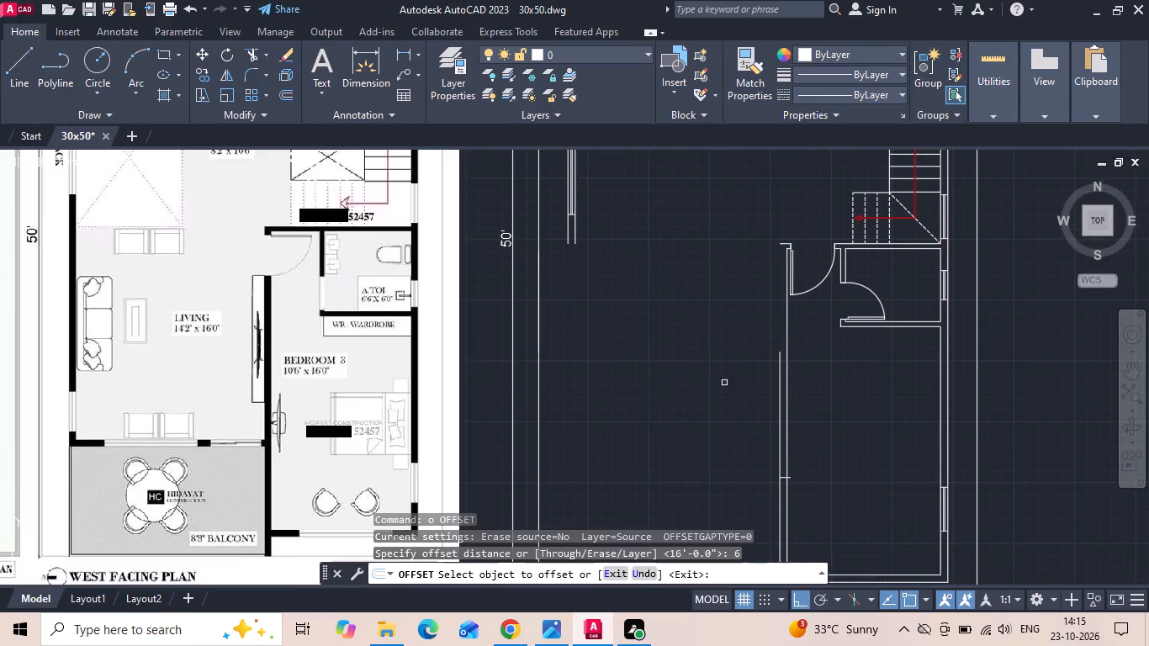
{"action": "middle_click_drag", "start_coordinate": [773, 476], "coordinate": [771, 416]}
{"action": "scroll", "coordinate": [778, 442], "scroll_direction": "up", "scroll_amount": 2}
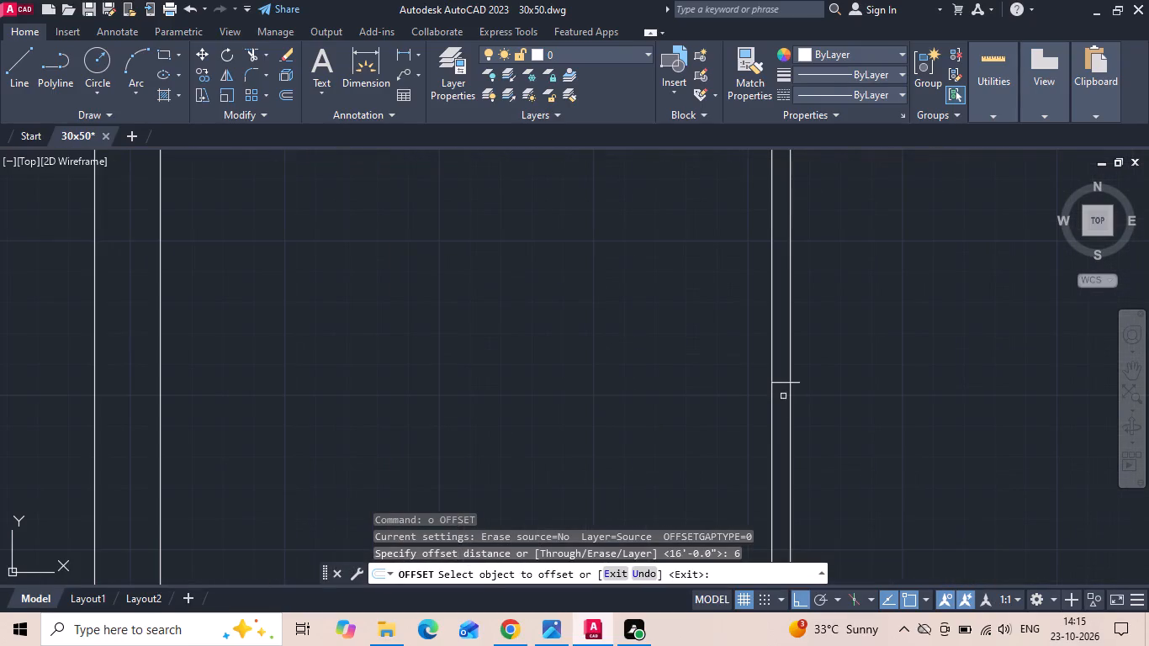
{"action": "left_click_drag", "start_coordinate": [784, 382], "coordinate": [761, 411]}
{"action": "left_click", "coordinate": [688, 460]}
{"action": "scroll", "coordinate": [638, 453], "scroll_direction": "down", "scroll_amount": 1}
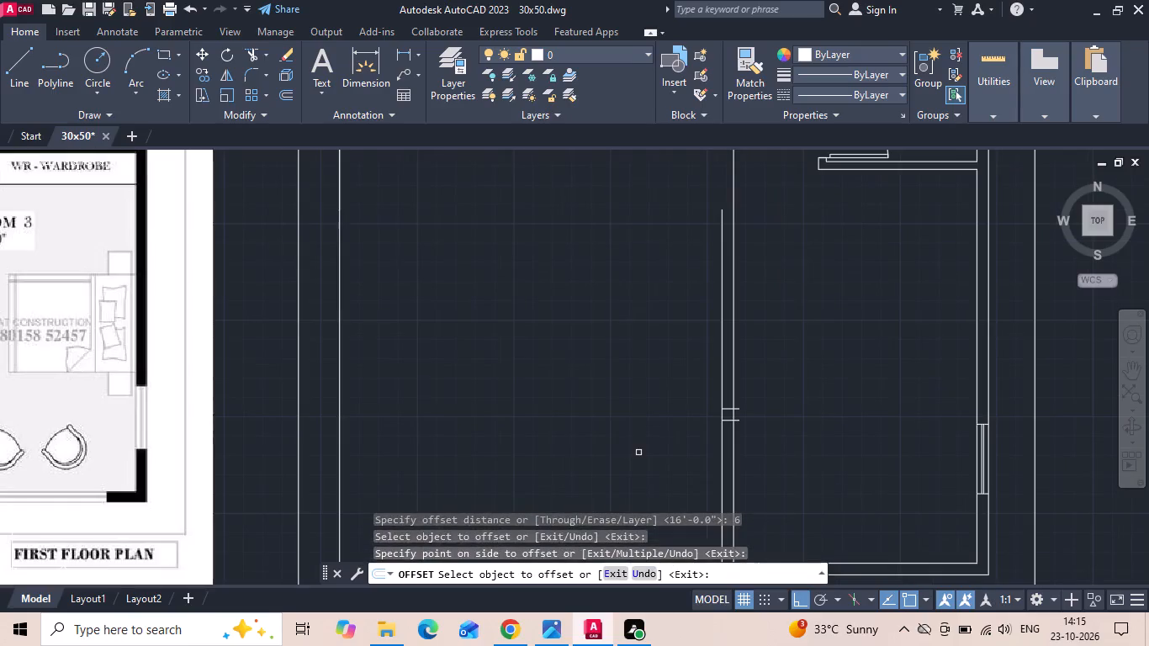
{"action": "key", "text": "Escape"}
Fillet the south wall's outer and inner lines with the matching faces of the living room's west wall at radius 0.
{"action": "key", "text": "f"}
{"action": "key", "text": "space"}
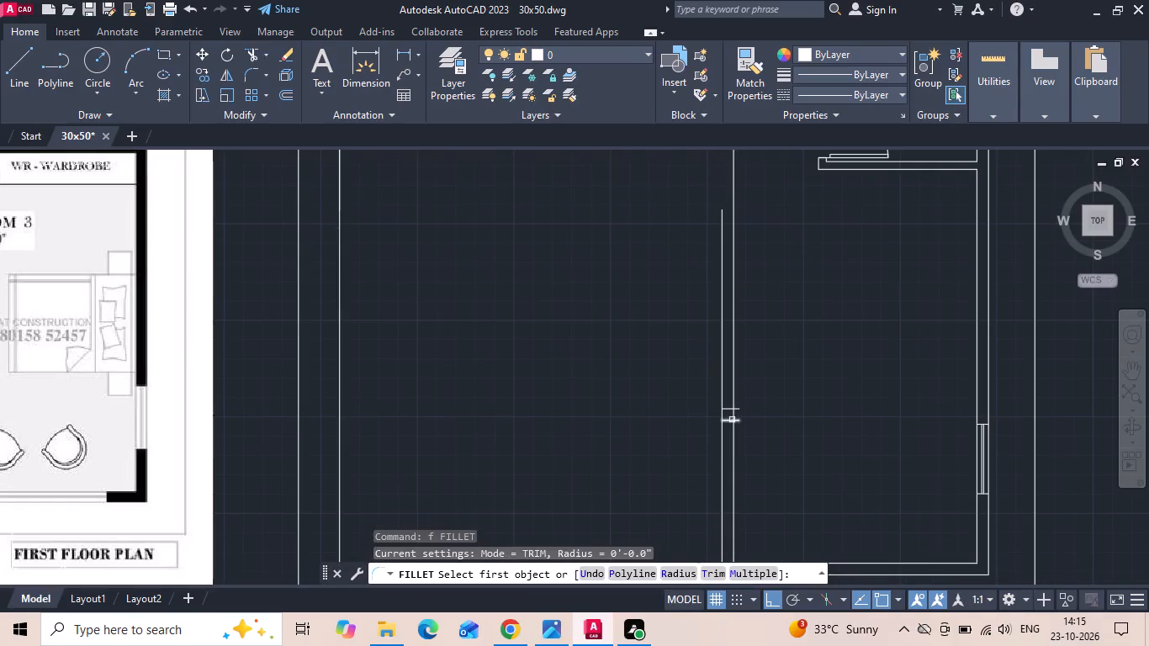
{"action": "left_click", "coordinate": [732, 420]}
{"action": "scroll", "coordinate": [636, 464], "scroll_direction": "down", "scroll_amount": 2}
{"action": "left_click", "coordinate": [538, 290]}
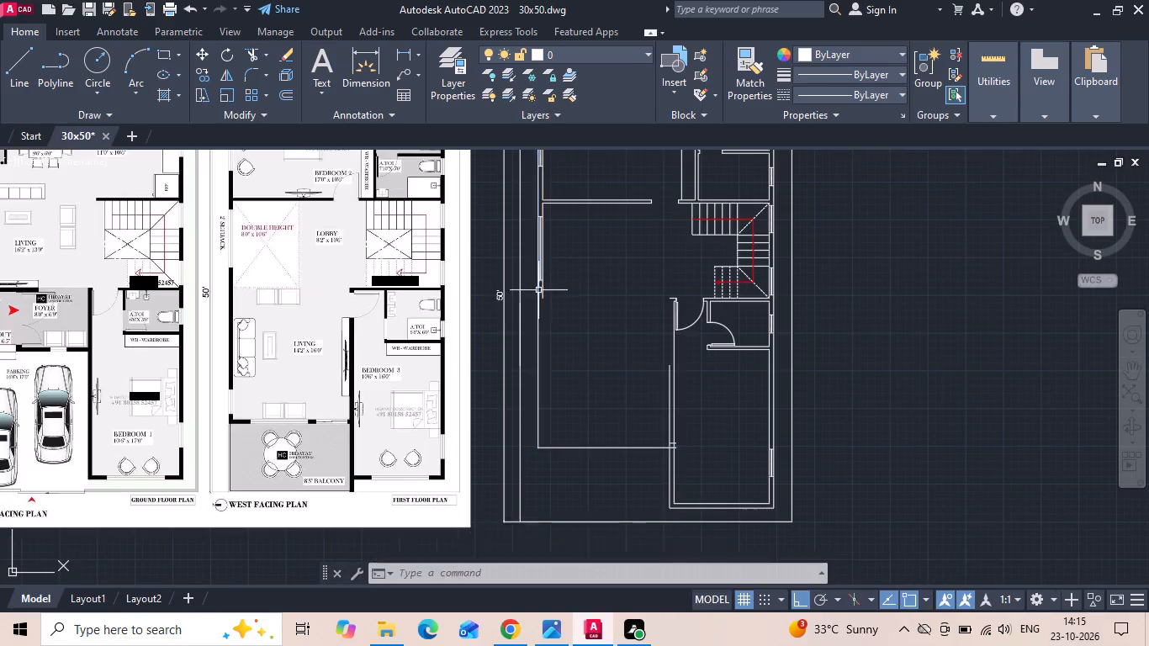
{"action": "key", "text": "space"}
{"action": "left_click", "coordinate": [543, 295]}
{"action": "scroll", "coordinate": [675, 466], "scroll_direction": "up", "scroll_amount": 2}
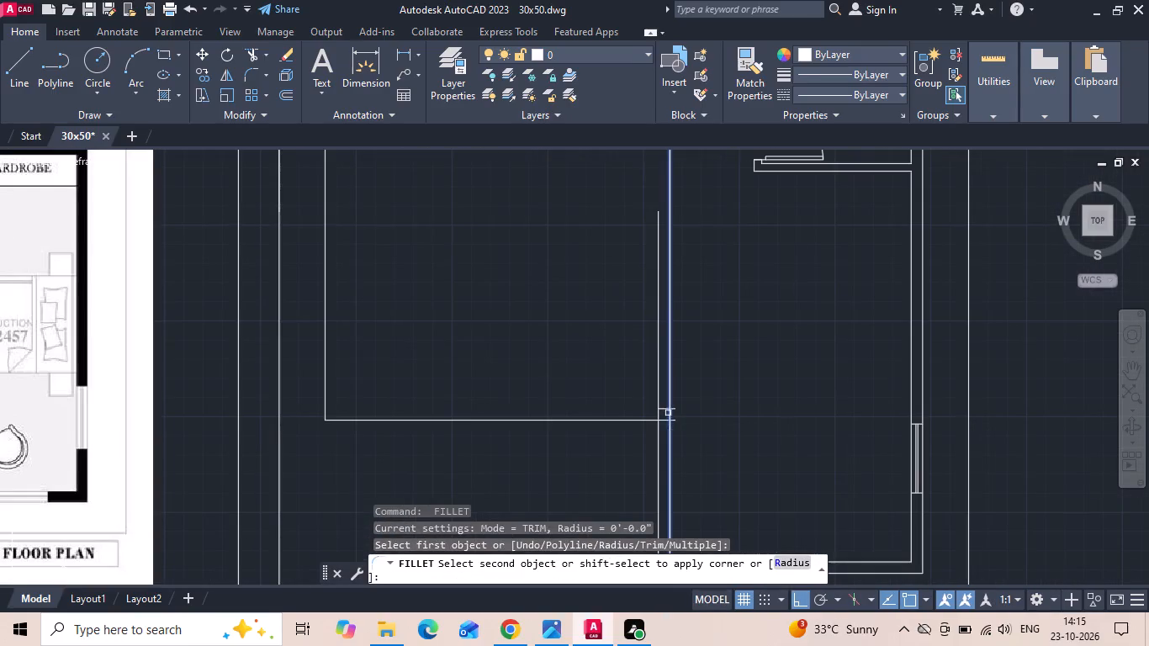
{"action": "left_click", "coordinate": [666, 410]}
{"action": "key", "text": "Escape"}
Trim the living room's south wall lines where they cross and overshoot Bedroom 3's west wall.
{"action": "key", "text": "t"}
{"action": "key", "text": "r"}
{"action": "key", "text": "space"}
{"action": "key", "text": "space"}
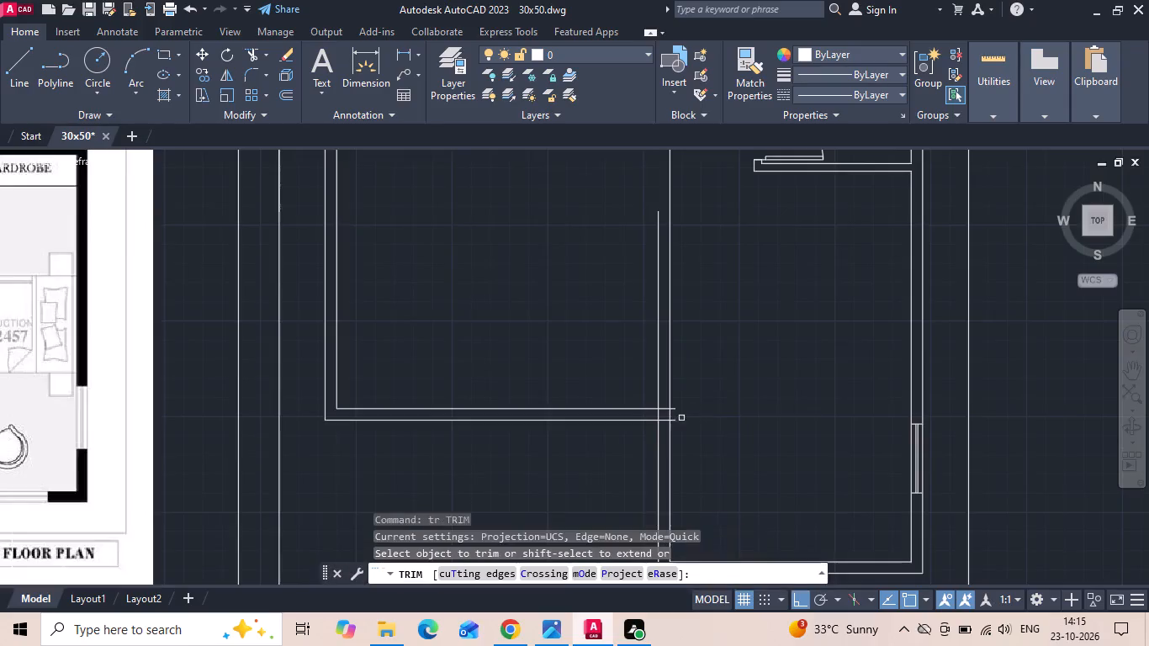
{"action": "scroll", "coordinate": [679, 419], "scroll_direction": "up", "scroll_amount": 2}
{"action": "left_click_drag", "start_coordinate": [646, 439], "coordinate": [633, 372]}
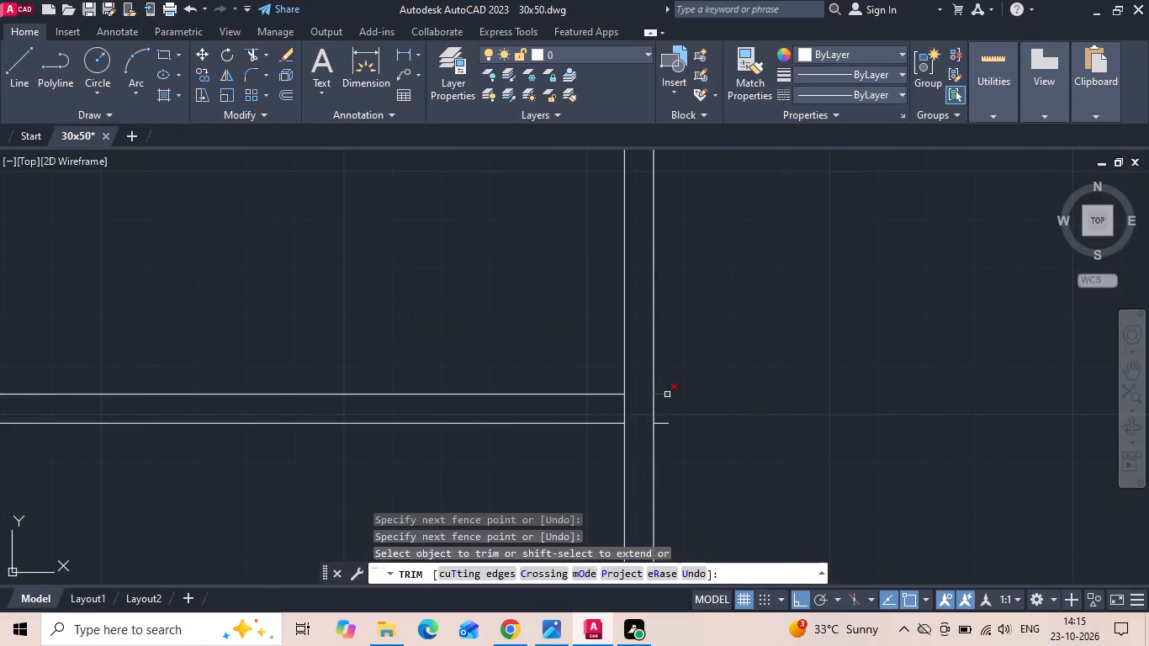
{"action": "left_click", "coordinate": [667, 394]}
{"action": "left_click", "coordinate": [661, 421]}
{"action": "scroll", "coordinate": [723, 388], "scroll_direction": "down", "scroll_amount": 4}
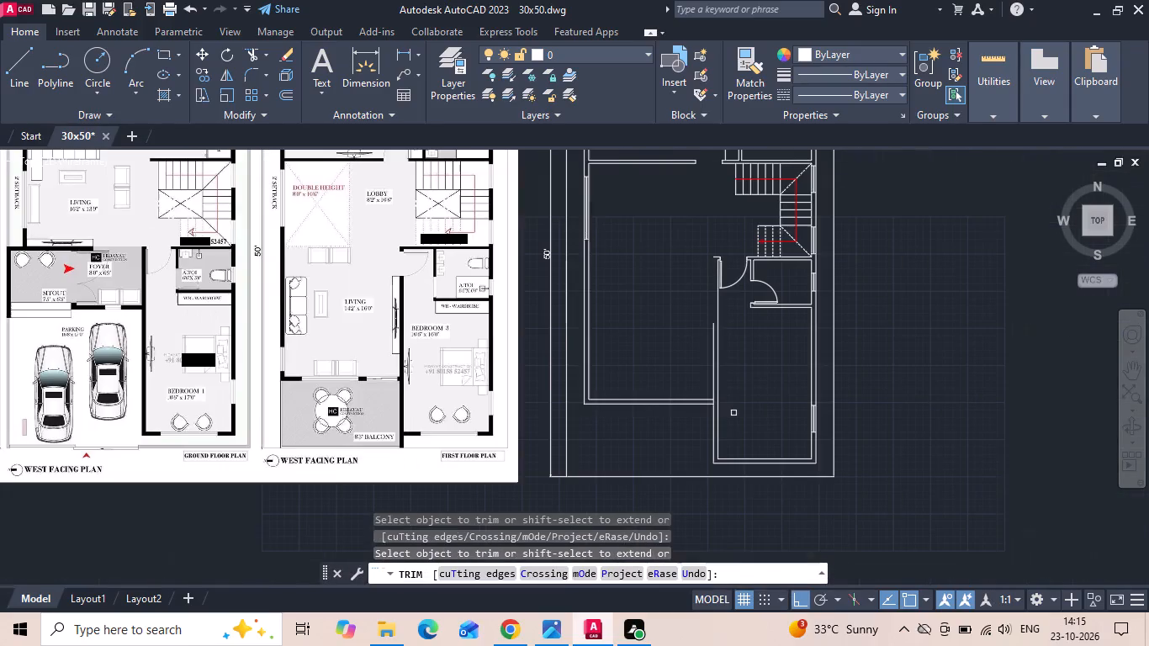
{"action": "key", "text": "Escape"}
Extend the outer face of Bedroom 3's west wall north to the wall line at the bedroom door.
{"action": "type", "text": "ex"}
{"action": "key", "text": "space"}
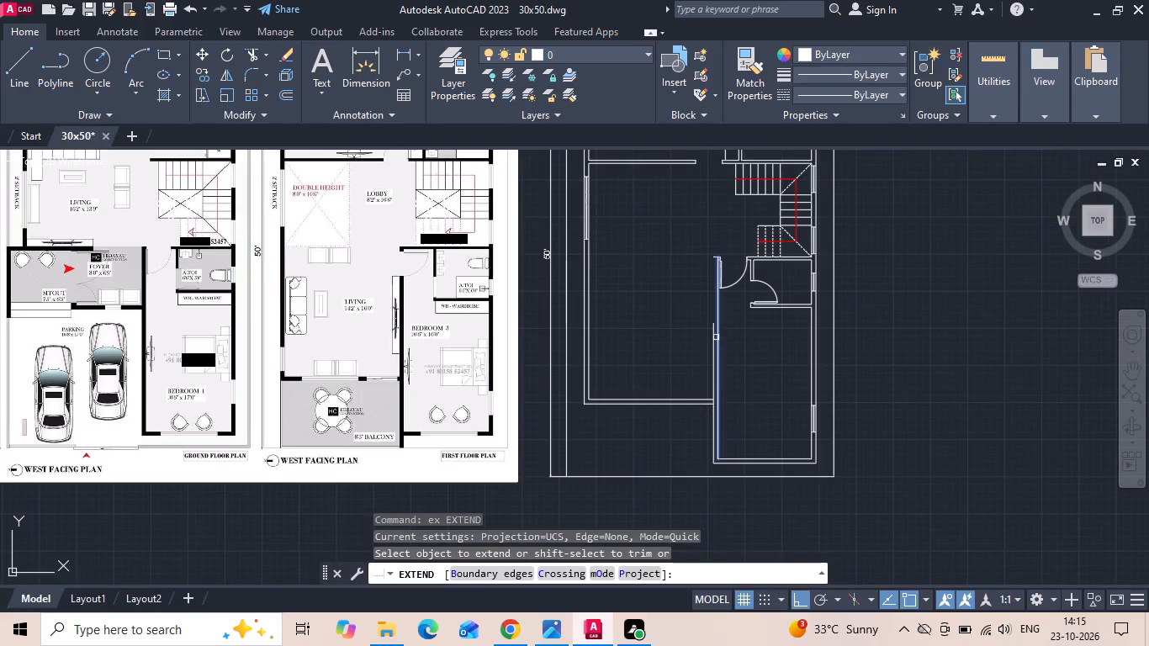
{"action": "left_click", "coordinate": [712, 336]}
{"action": "key", "text": "Escape"}
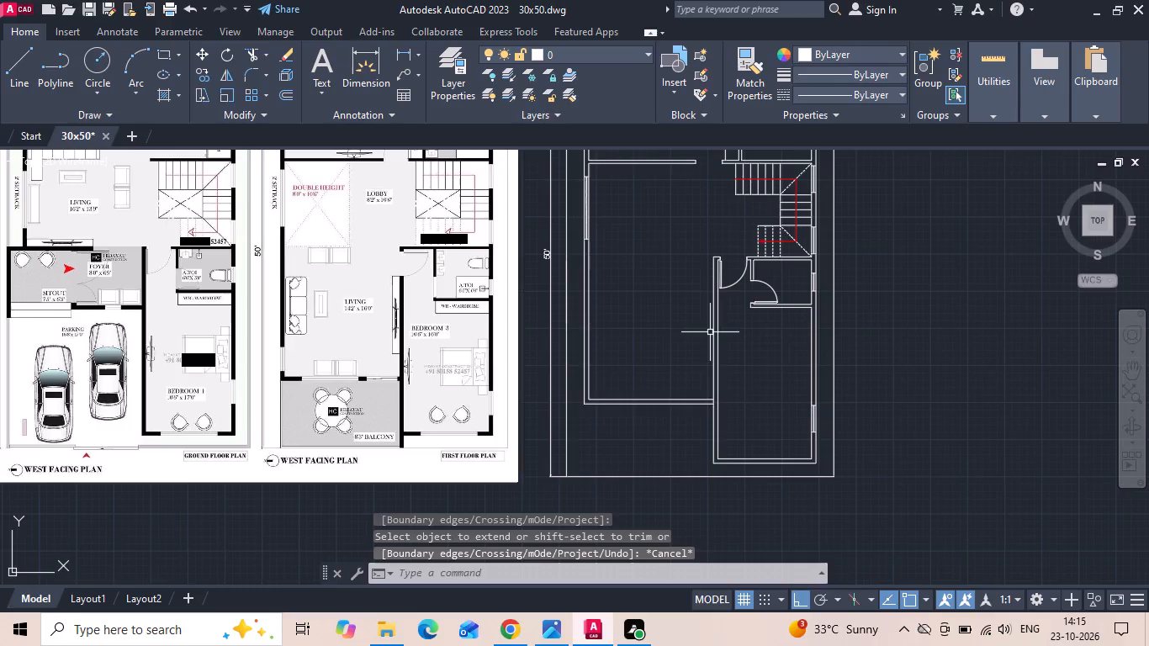
Extend both faces of Bedroom 3's west wall and the living room's outer west wall line to the south plot boundary.
{"action": "middle_click_drag", "start_coordinate": [664, 408], "coordinate": [682, 349]}
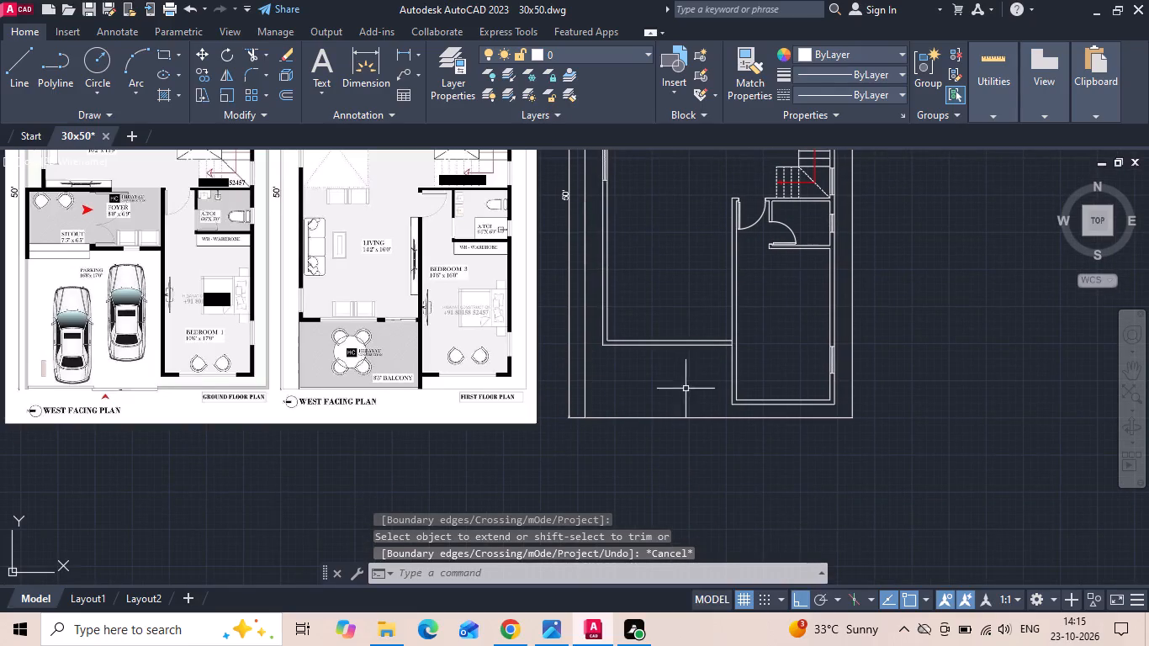
{"action": "type", "text": "ex"}
{"action": "key", "text": "space"}
{"action": "left_click_drag", "start_coordinate": [720, 392], "coordinate": [742, 384]}
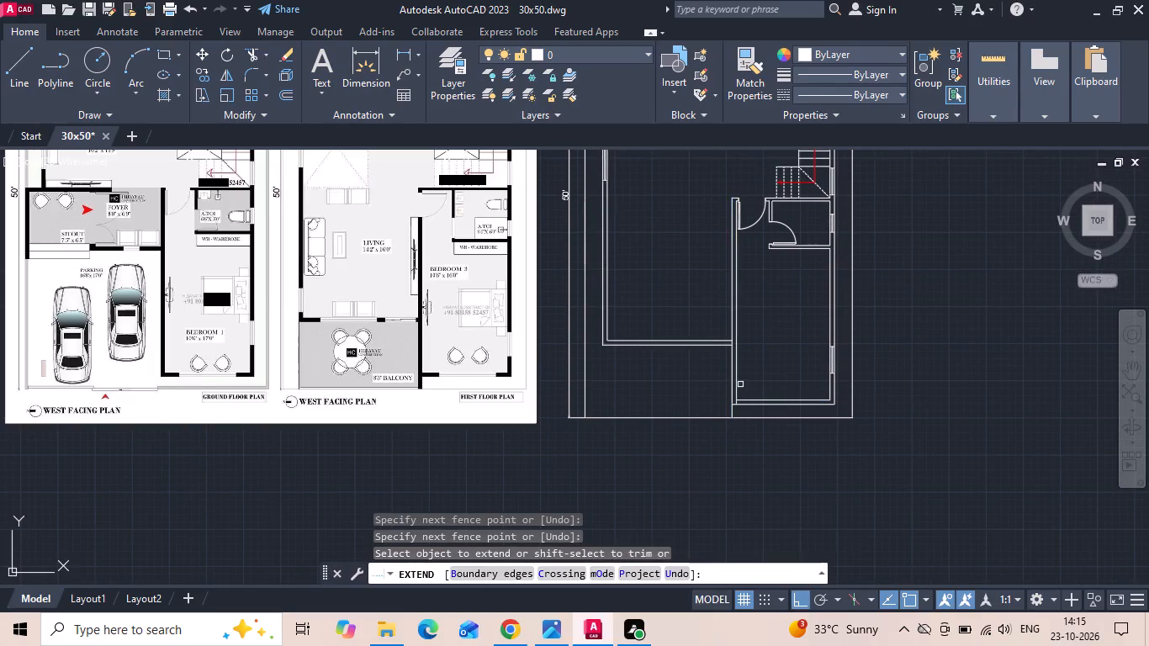
{"action": "left_click", "coordinate": [738, 395]}
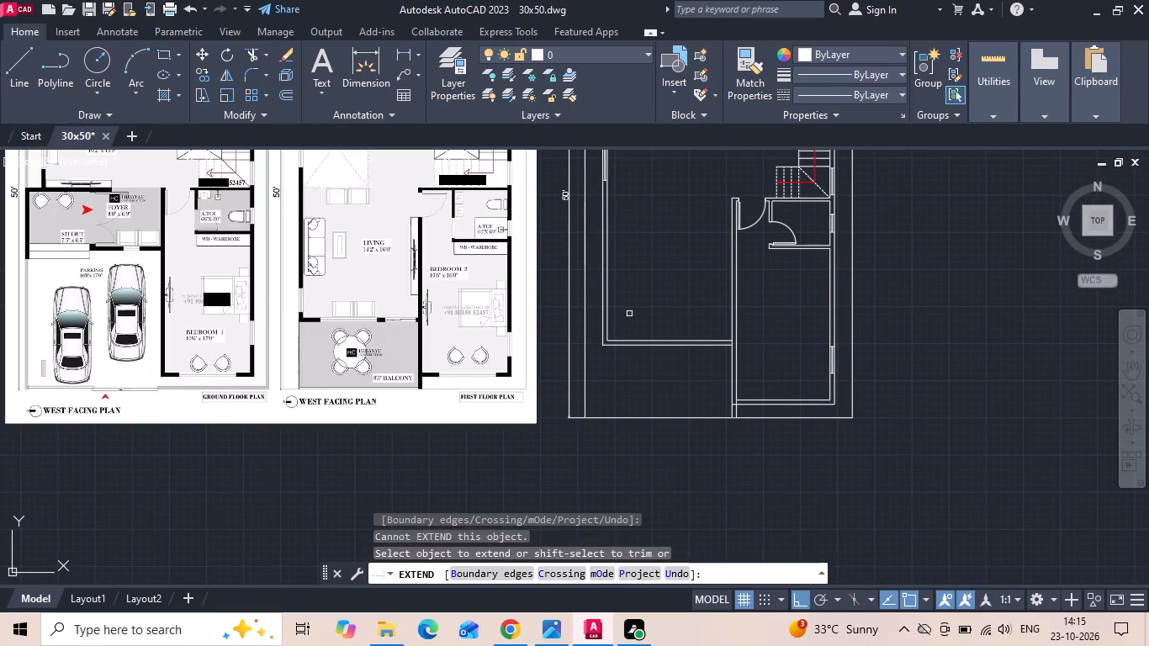
{"action": "left_click", "coordinate": [601, 327]}
{"action": "key", "text": "Escape"}
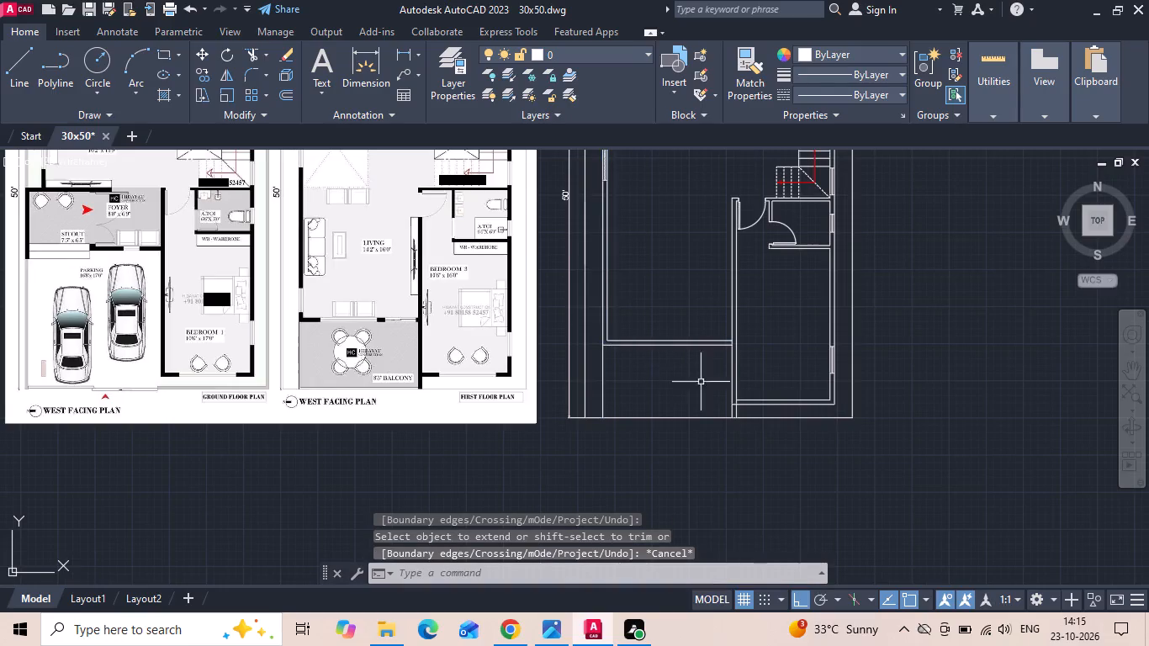
Trim the overlapping line segments at Bedroom 3's southwest wall junction to open the corner.
{"action": "scroll", "coordinate": [739, 410], "scroll_direction": "up", "scroll_amount": 2}
{"action": "key", "text": "t"}
{"action": "key", "text": "r"}
{"action": "key", "text": "space"}
{"action": "scroll", "coordinate": [738, 405], "scroll_direction": "up", "scroll_amount": 2}
{"action": "left_click", "coordinate": [710, 375]}
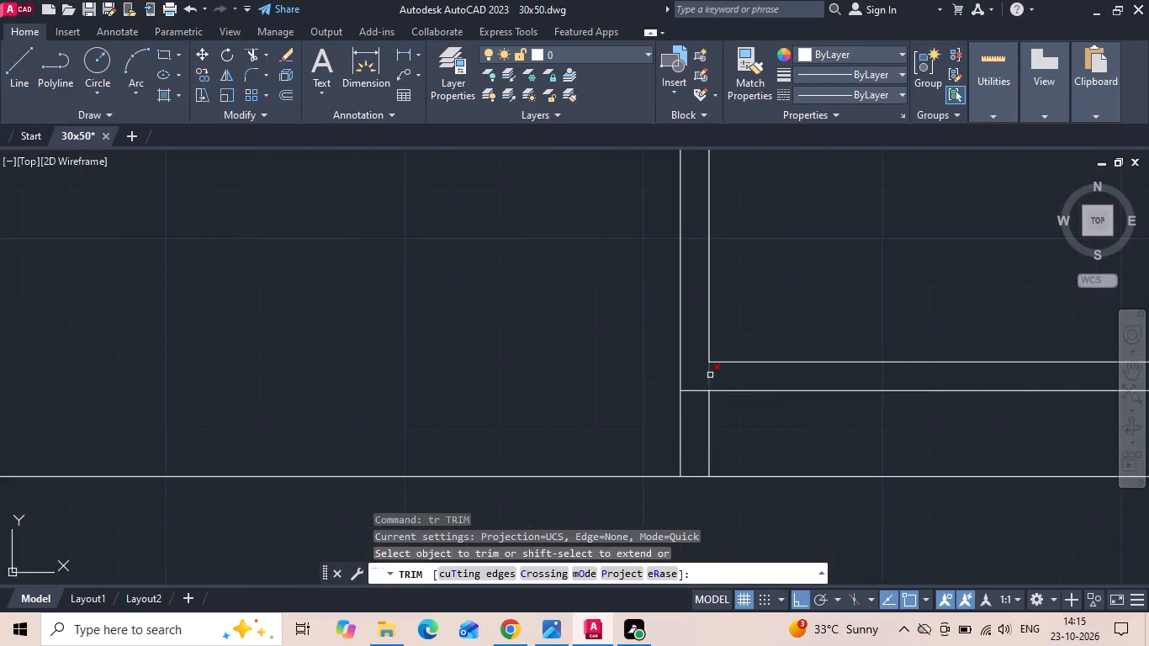
{"action": "left_click", "coordinate": [697, 389]}
{"action": "scroll", "coordinate": [734, 405], "scroll_direction": "down", "scroll_amount": 2}
{"action": "key", "text": "Escape"}
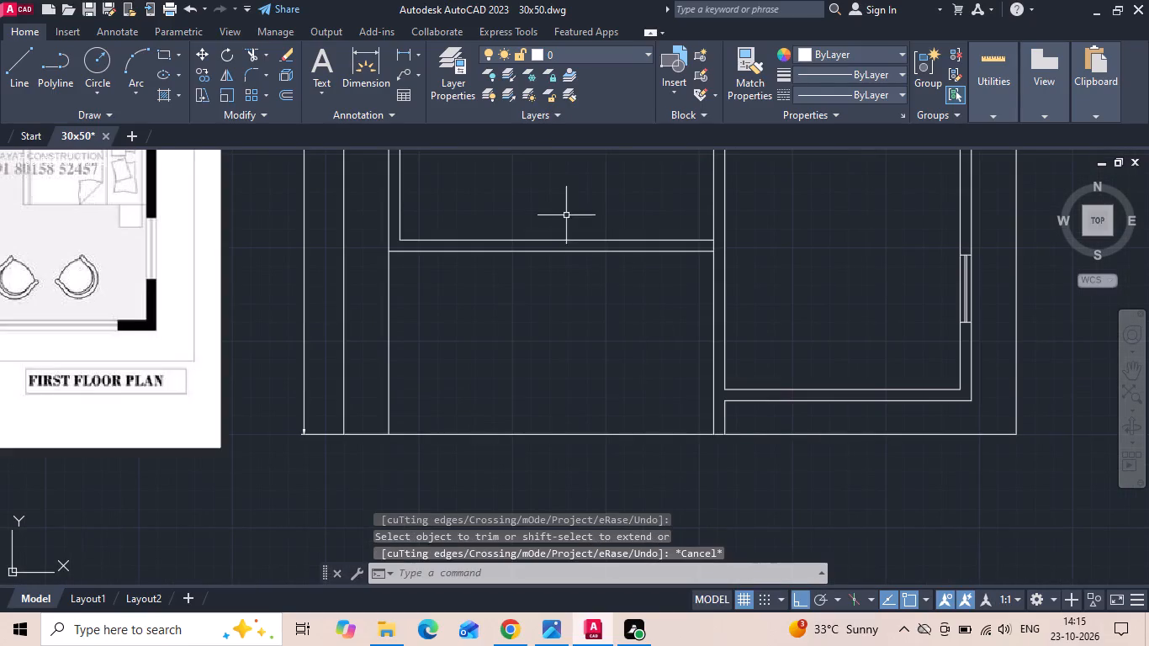
Measure the balcony's depth from the living room's south wall to the south plot boundary.
{"action": "left_click", "coordinate": [404, 47]}
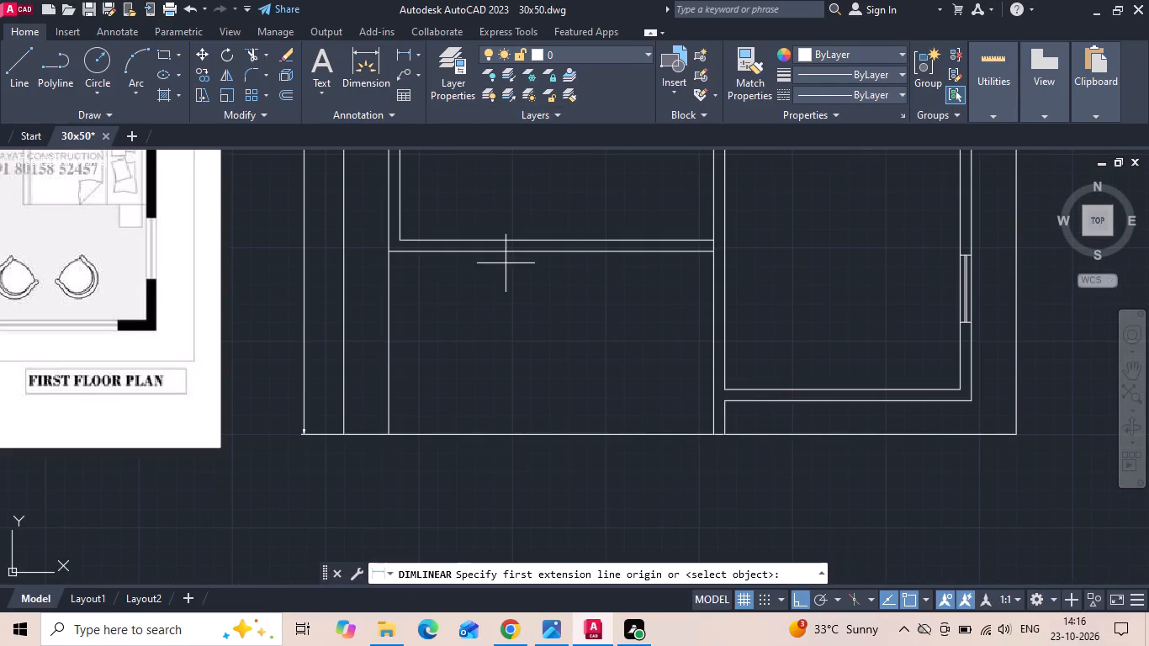
{"action": "left_click", "coordinate": [506, 252]}
{"action": "left_click", "coordinate": [500, 434]}
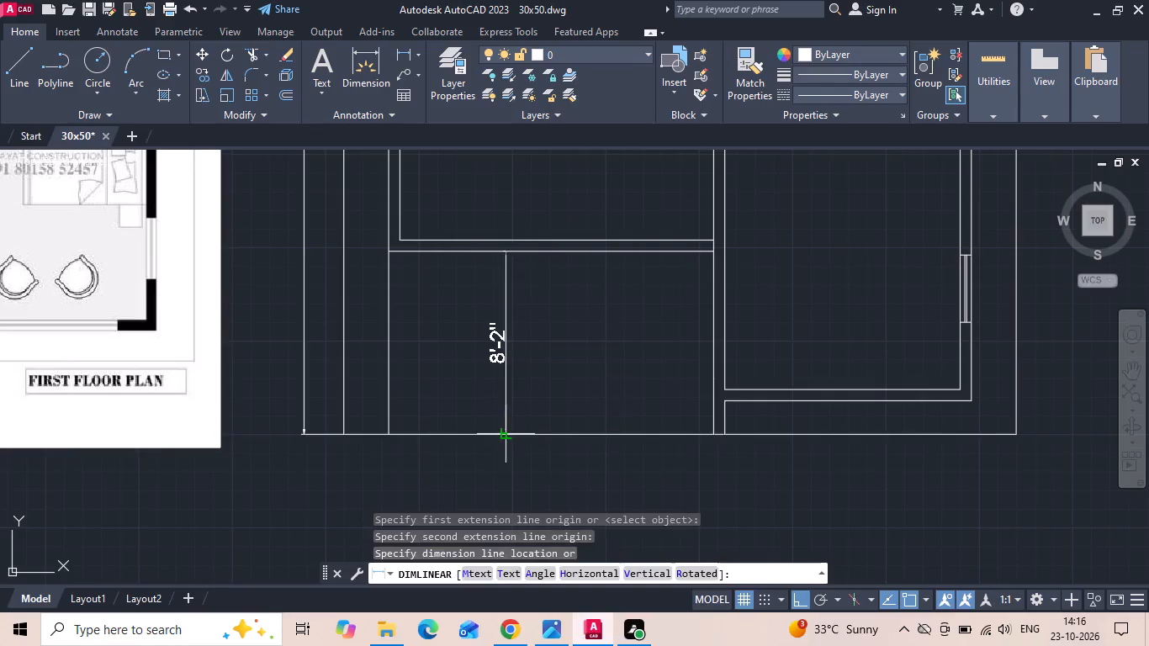
{"action": "key", "text": "Escape"}
Examine the balcony and living room layout on the first floor reference plan.
{"action": "scroll", "coordinate": [540, 424], "scroll_direction": "down", "scroll_amount": 2}
{"action": "scroll", "coordinate": [123, 413], "scroll_direction": "up", "scroll_amount": 1}
{"action": "scroll", "coordinate": [343, 338], "scroll_direction": "up", "scroll_amount": 1}
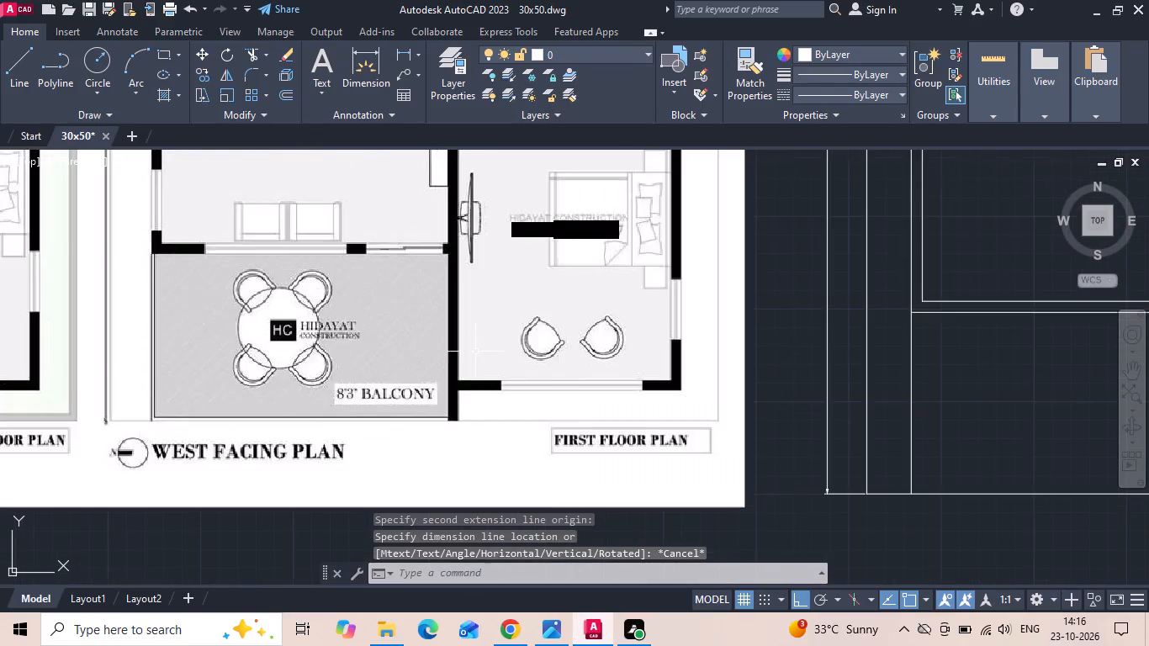
{"action": "scroll", "coordinate": [527, 368], "scroll_direction": "down", "scroll_amount": 1}
{"action": "scroll", "coordinate": [442, 349], "scroll_direction": "up", "scroll_amount": 1}
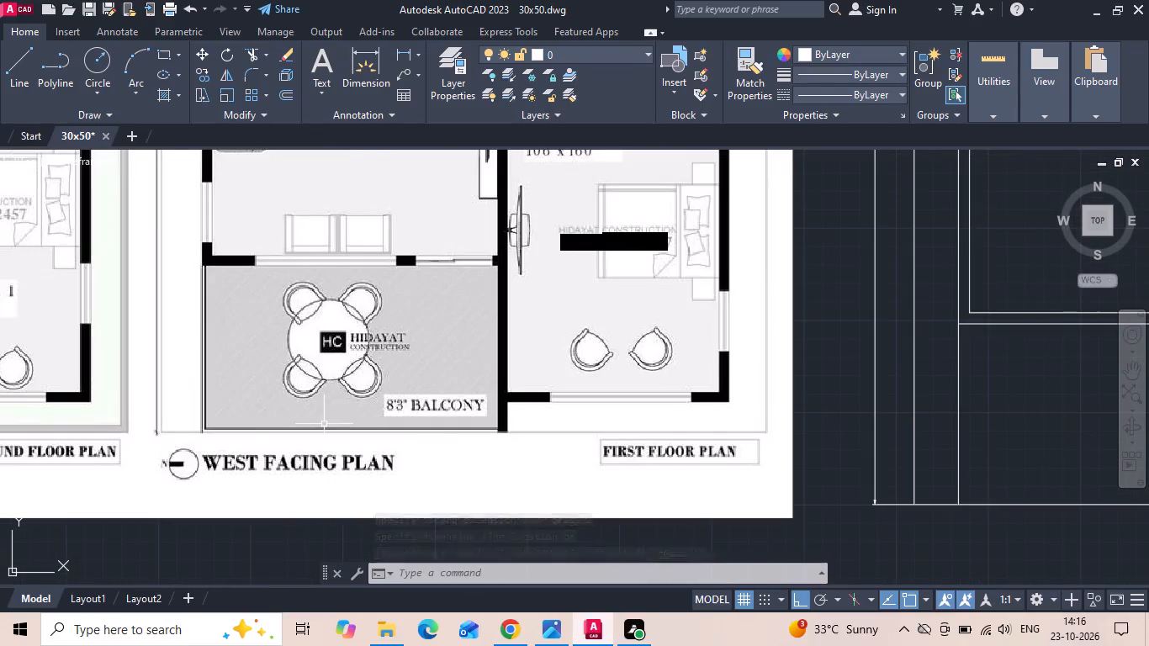
{"action": "scroll", "coordinate": [320, 426], "scroll_direction": "down", "scroll_amount": 2}
{"action": "scroll", "coordinate": [285, 237], "scroll_direction": "up", "scroll_amount": 1}
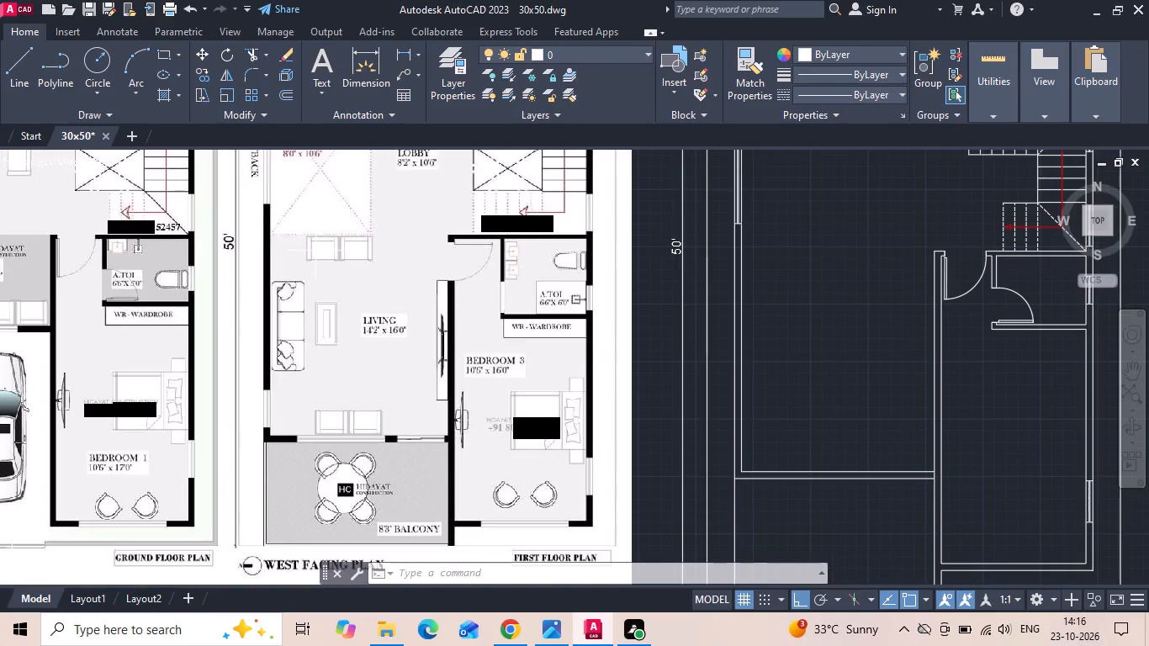
{"action": "scroll", "coordinate": [344, 373], "scroll_direction": "down", "scroll_amount": 1}
{"action": "scroll", "coordinate": [364, 308], "scroll_direction": "up", "scroll_amount": 1}
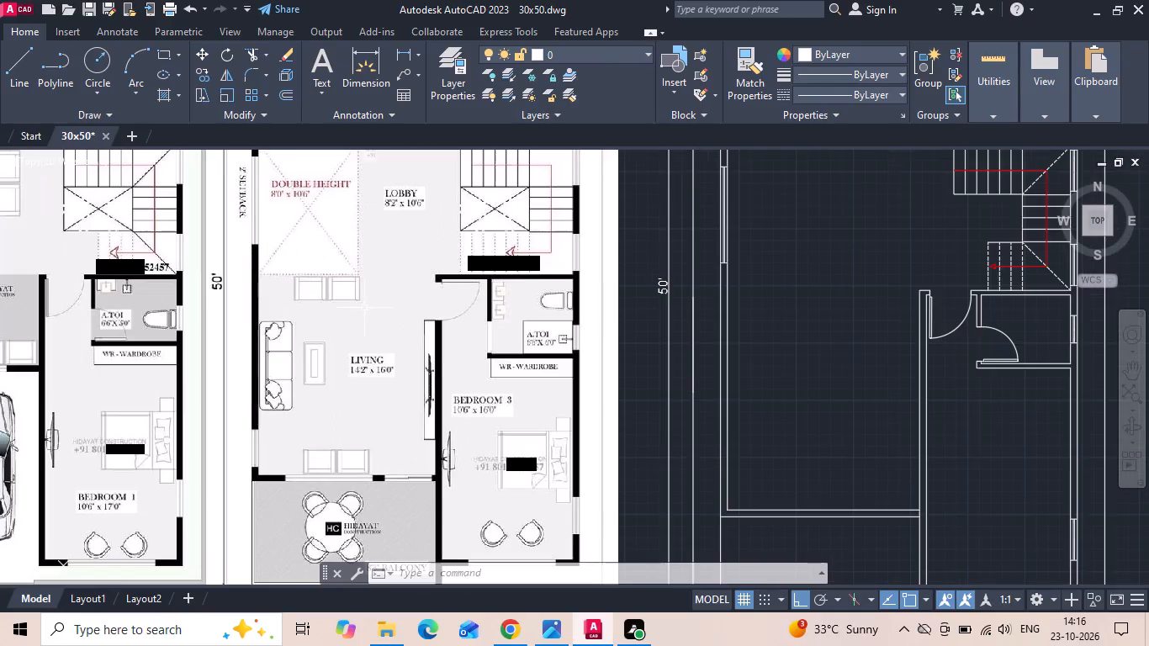
Measure the living room's length along Bedroom 3's west wall, from the bedroom door corner to the south wall's inner face.
{"action": "left_click", "coordinate": [403, 52]}
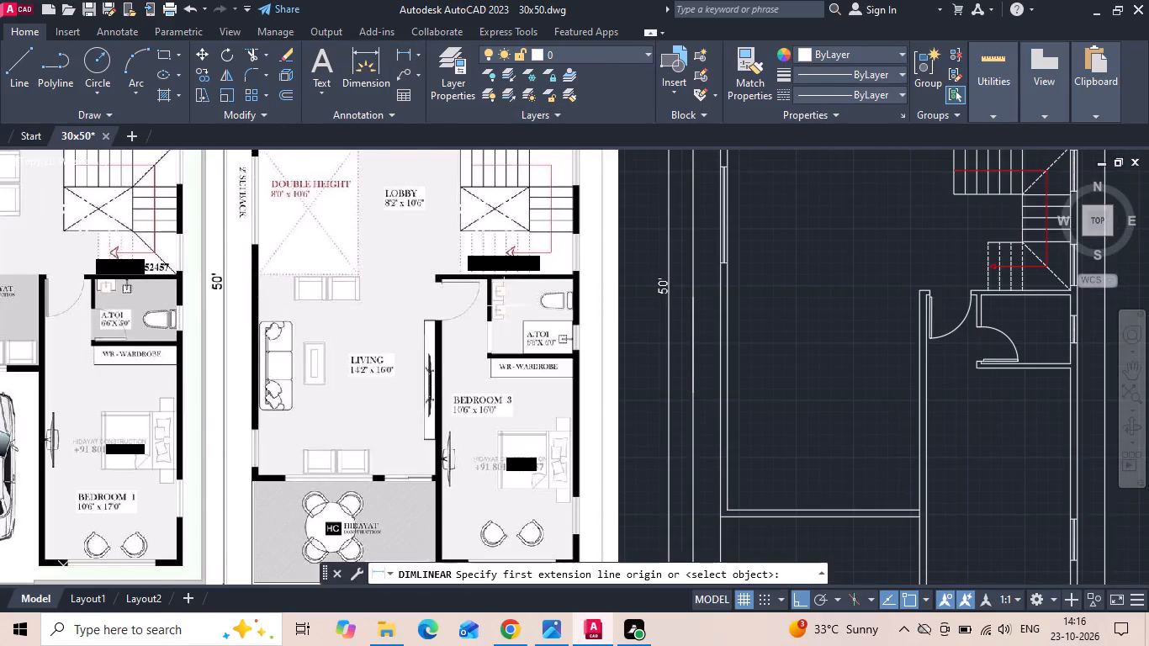
{"action": "scroll", "coordinate": [505, 315], "scroll_direction": "down", "scroll_amount": 1}
{"action": "scroll", "coordinate": [758, 310], "scroll_direction": "up", "scroll_amount": 3}
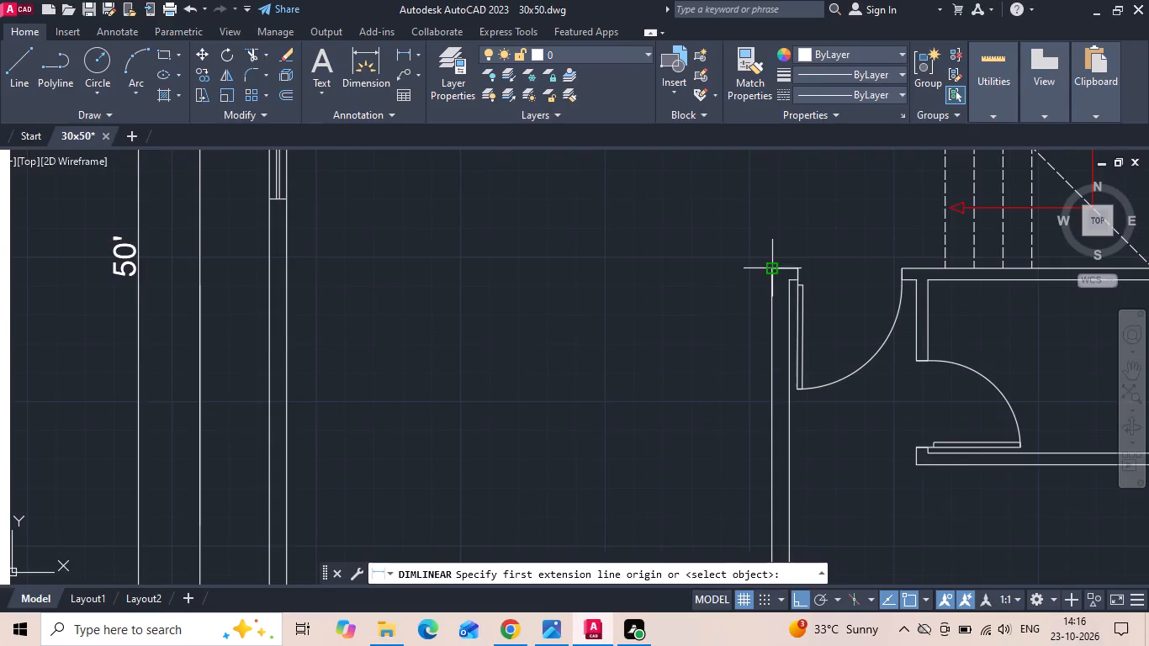
{"action": "left_click", "coordinate": [772, 267]}
{"action": "scroll", "coordinate": [771, 265], "scroll_direction": "down", "scroll_amount": 2}
{"action": "scroll", "coordinate": [766, 503], "scroll_direction": "up", "scroll_amount": 2}
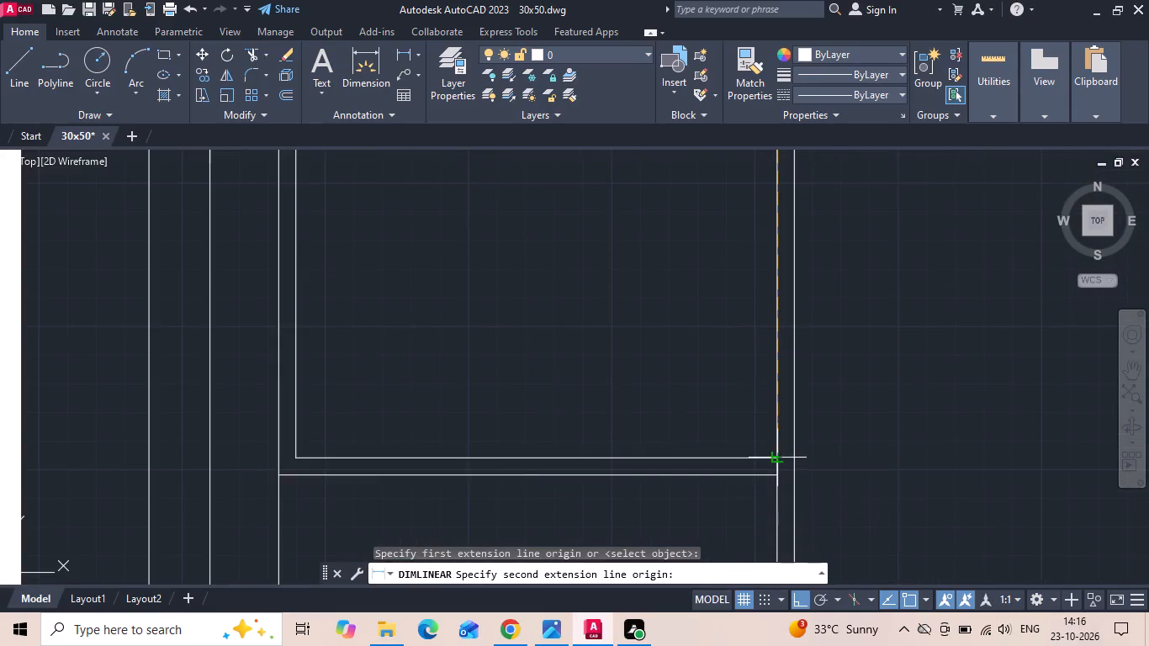
{"action": "left_click", "coordinate": [780, 458]}
{"action": "scroll", "coordinate": [729, 463], "scroll_direction": "down", "scroll_amount": 1}
{"action": "key", "text": "Escape"}
Measure the thickness of the living room's south wall.
{"action": "scroll", "coordinate": [724, 481], "scroll_direction": "up", "scroll_amount": 2}
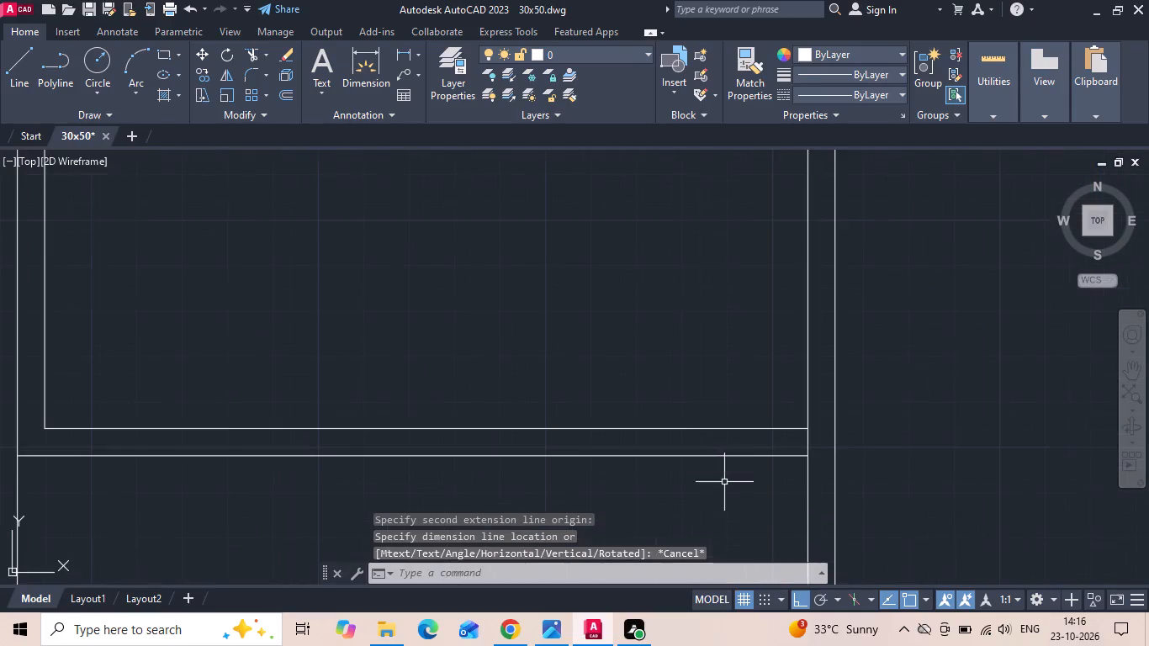
{"action": "key", "text": "space"}
{"action": "left_click", "coordinate": [718, 426]}
{"action": "left_click", "coordinate": [720, 458]}
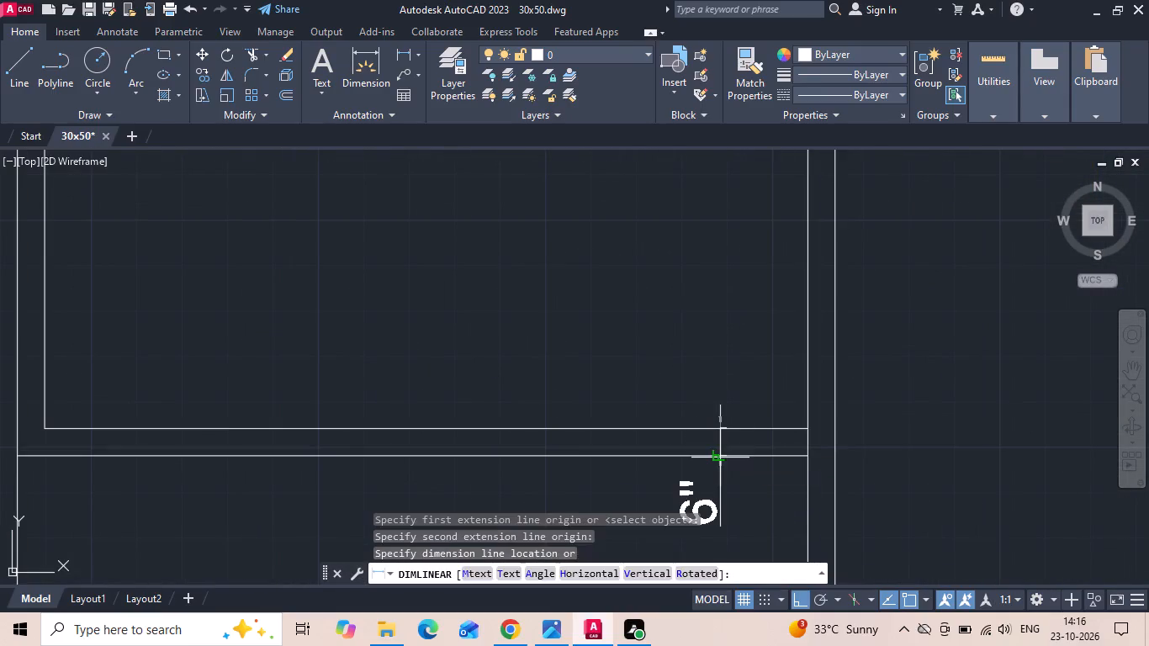
{"action": "key", "text": "Escape"}
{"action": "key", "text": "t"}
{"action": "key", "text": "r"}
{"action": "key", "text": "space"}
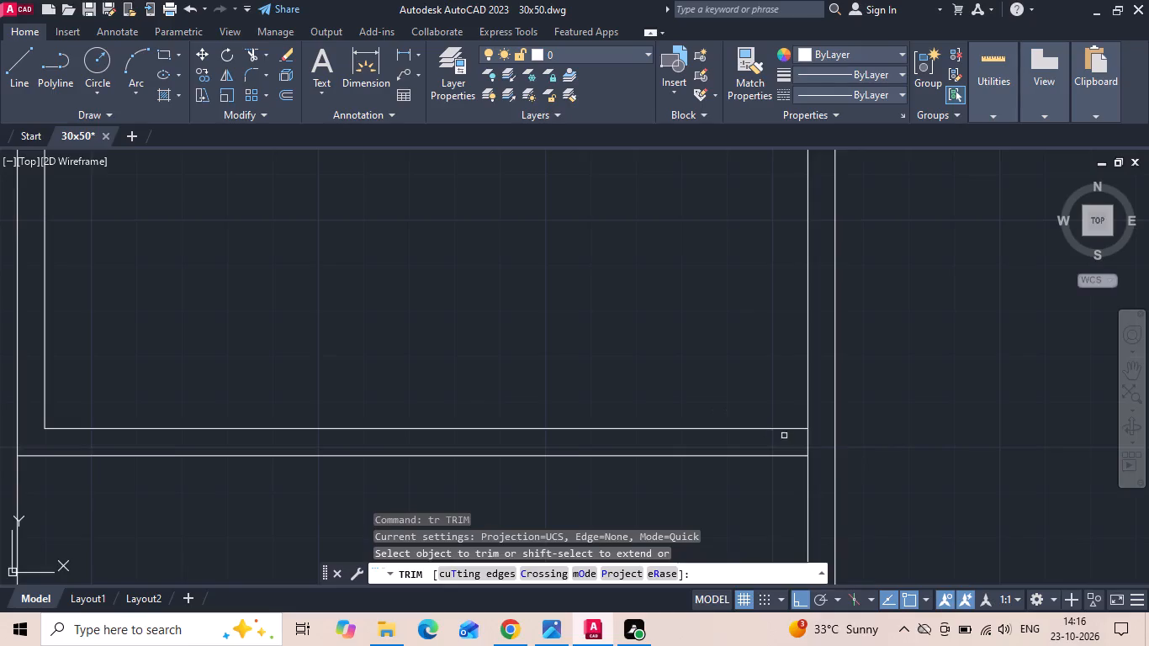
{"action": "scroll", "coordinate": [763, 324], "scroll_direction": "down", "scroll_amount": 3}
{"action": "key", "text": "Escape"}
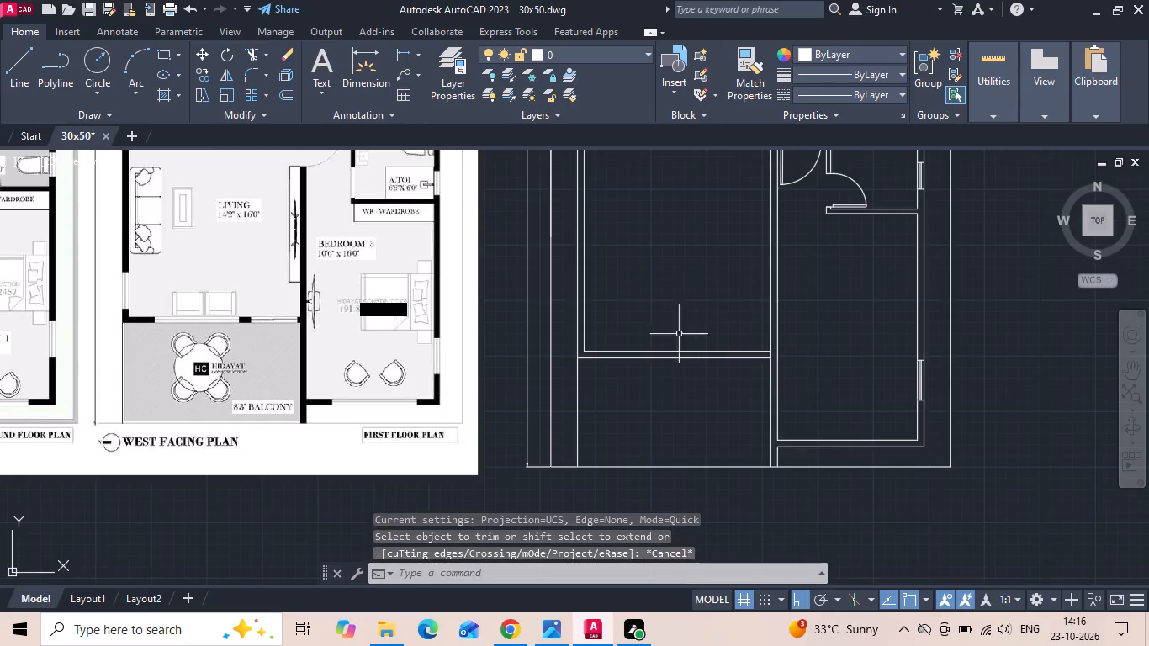
Examine the balcony's west parapet and the living room's south wall openings on the reference plan.
{"action": "scroll", "coordinate": [17, 343], "scroll_direction": "up", "scroll_amount": 2}
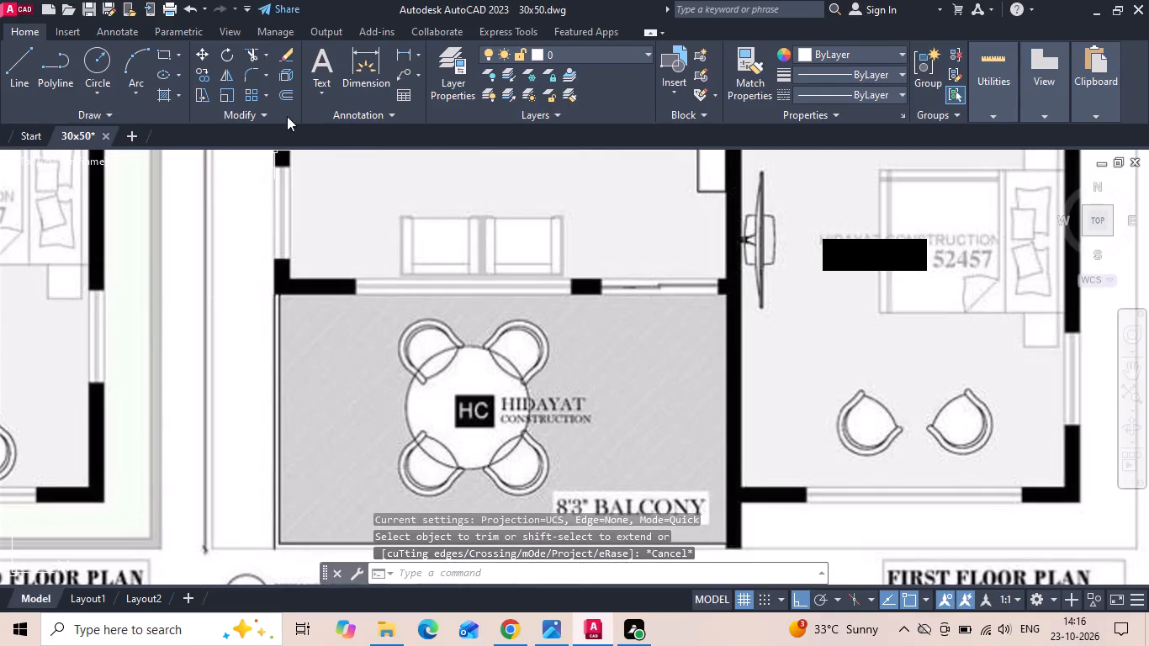
{"action": "scroll", "coordinate": [217, 232], "scroll_direction": "down", "scroll_amount": 1}
{"action": "scroll", "coordinate": [210, 247], "scroll_direction": "up", "scroll_amount": 2}
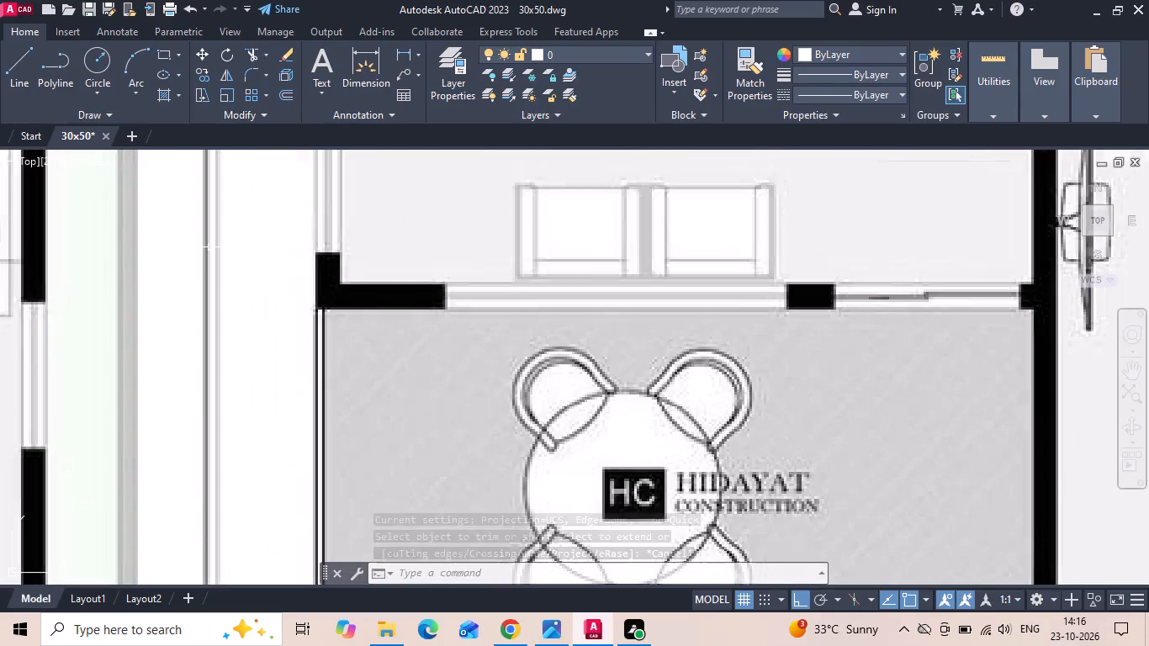
{"action": "left_click", "coordinate": [404, 52]}
{"action": "scroll", "coordinate": [326, 297], "scroll_direction": "up", "scroll_amount": 2}
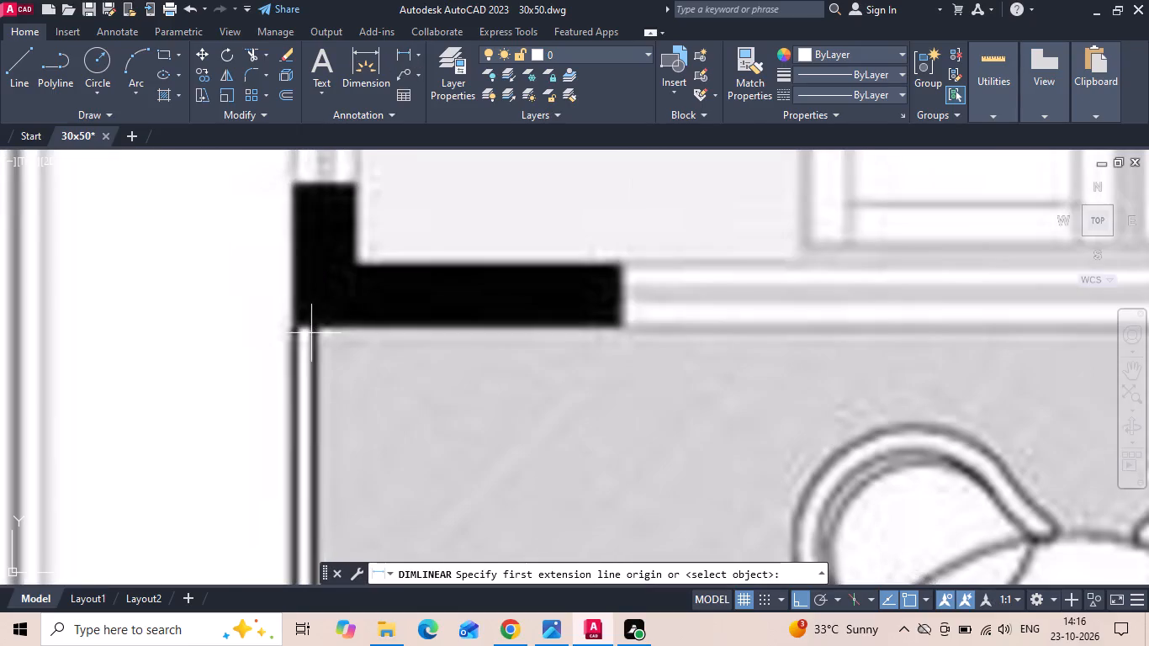
{"action": "left_click", "coordinate": [317, 328]}
{"action": "key", "text": "Escape"}
{"action": "scroll", "coordinate": [277, 319], "scroll_direction": "down", "scroll_amount": 2}
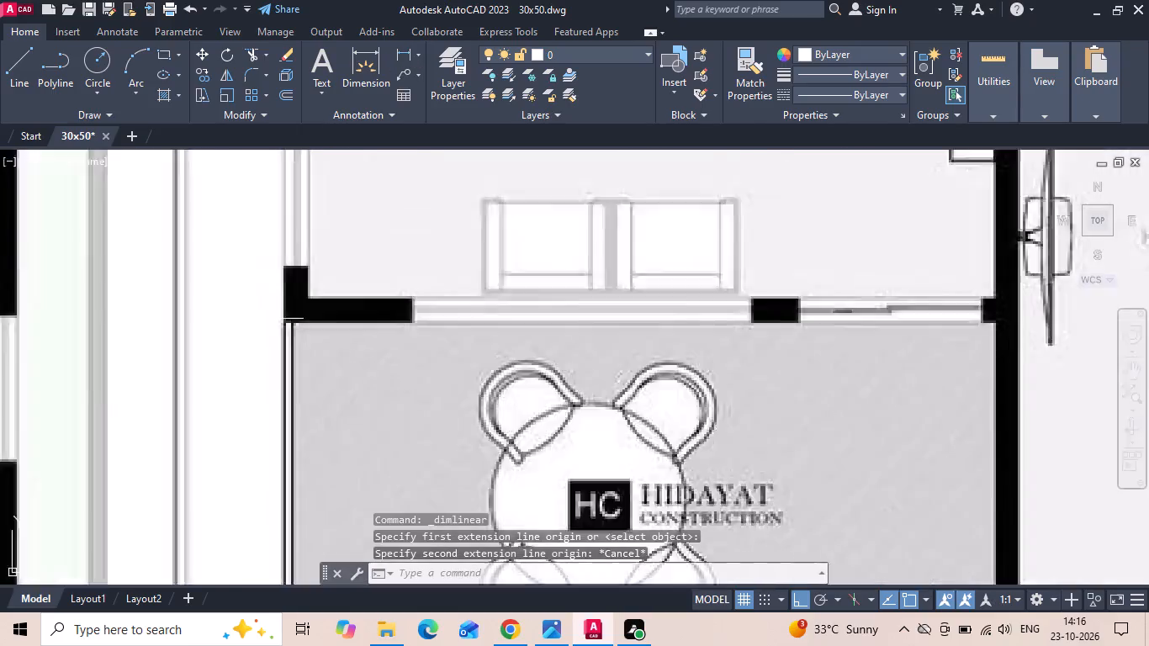
Copy the outer west wall line 2 inches east to form the inner face of the balcony's west parapet.
{"action": "scroll", "coordinate": [267, 315], "scroll_direction": "down", "scroll_amount": 3}
{"action": "scroll", "coordinate": [708, 406], "scroll_direction": "up", "scroll_amount": 1}
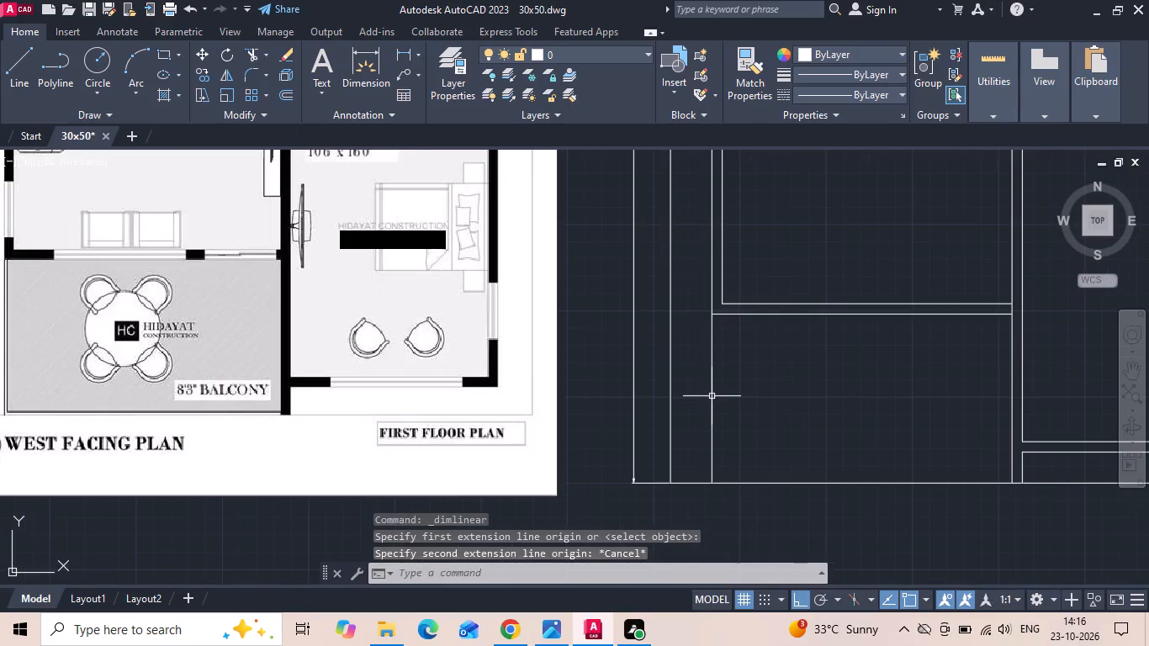
{"action": "left_click", "coordinate": [712, 394]}
{"action": "right_click", "coordinate": [714, 393]}
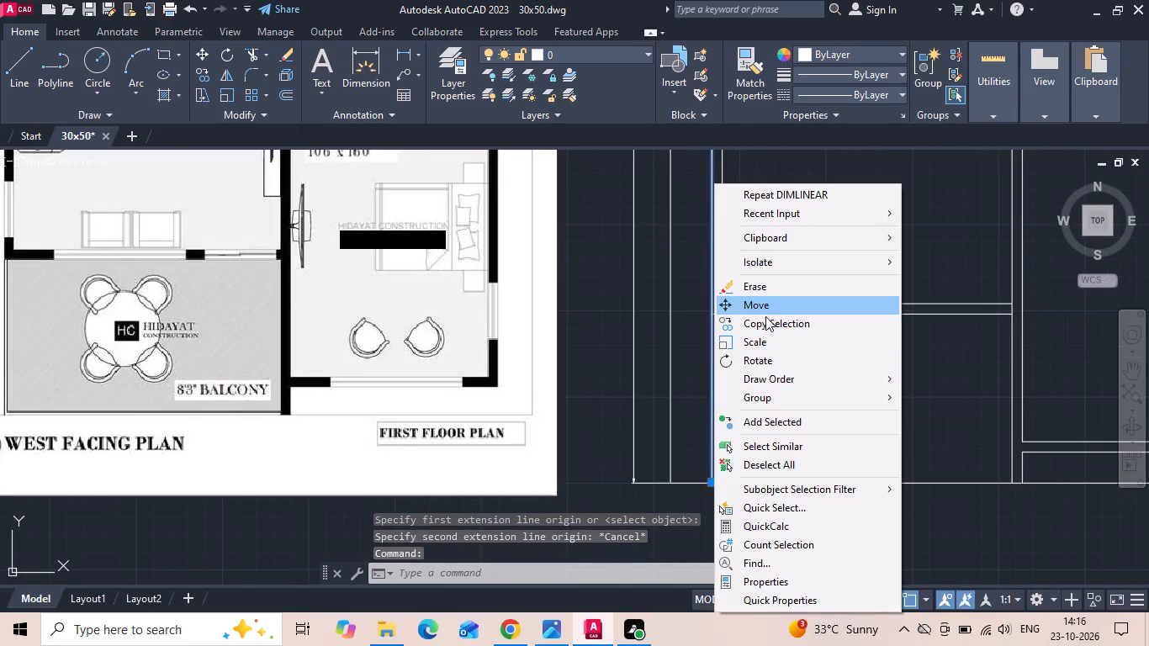
{"action": "left_click", "coordinate": [766, 326]}
{"action": "left_click_drag", "start_coordinate": [782, 338], "coordinate": [790, 339]}
{"action": "type", "text": "2"}
{"action": "key", "text": "space"}
{"action": "key", "text": "Escape"}
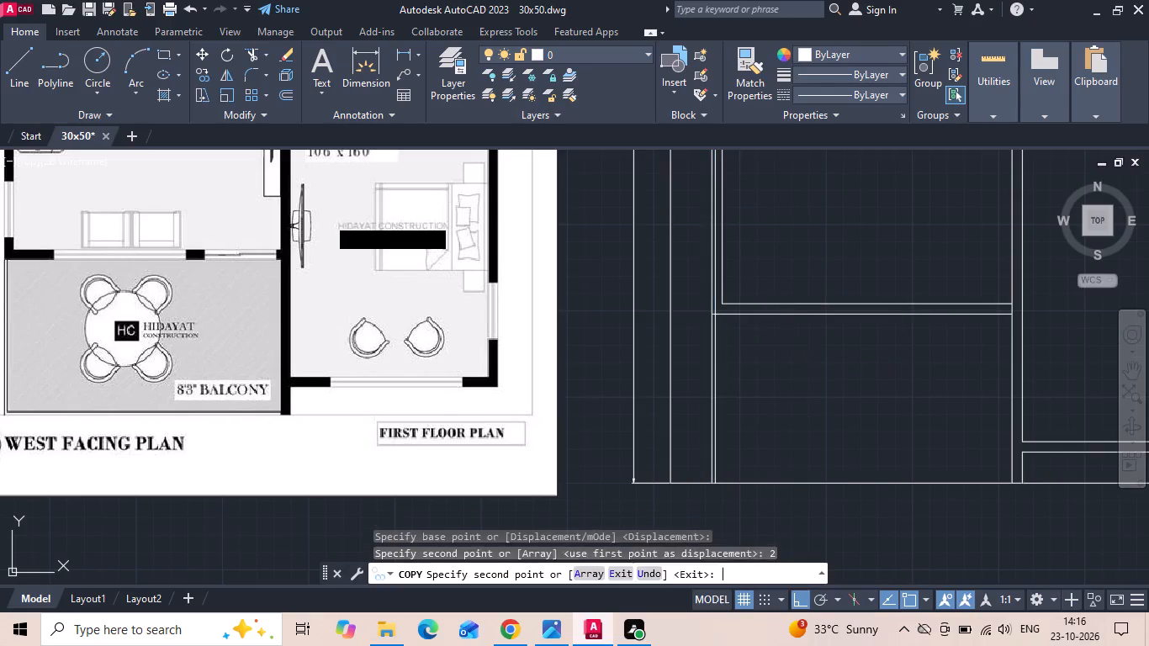
Trim the copied parapet line where it runs north past the living room's south wall.
{"action": "key", "text": "t"}
{"action": "key", "text": "r"}
{"action": "key", "text": "space"}
{"action": "scroll", "coordinate": [718, 318], "scroll_direction": "up", "scroll_amount": 2}
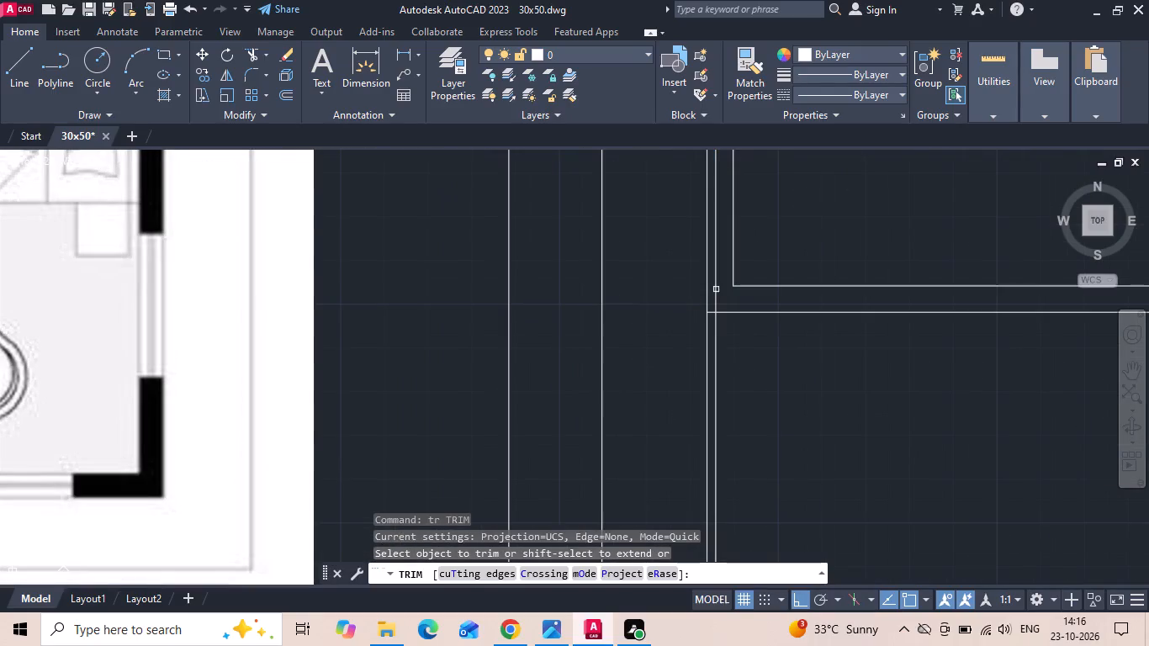
{"action": "left_click", "coordinate": [716, 289]}
{"action": "scroll", "coordinate": [579, 233], "scroll_direction": "down", "scroll_amount": 3}
{"action": "key", "text": "Escape"}
Draw the south parapet's inner line 2 inches above the plot boundary, from Bedroom 3's west wall to beyond the west parapet.
{"action": "scroll", "coordinate": [654, 336], "scroll_direction": "up", "scroll_amount": 1}
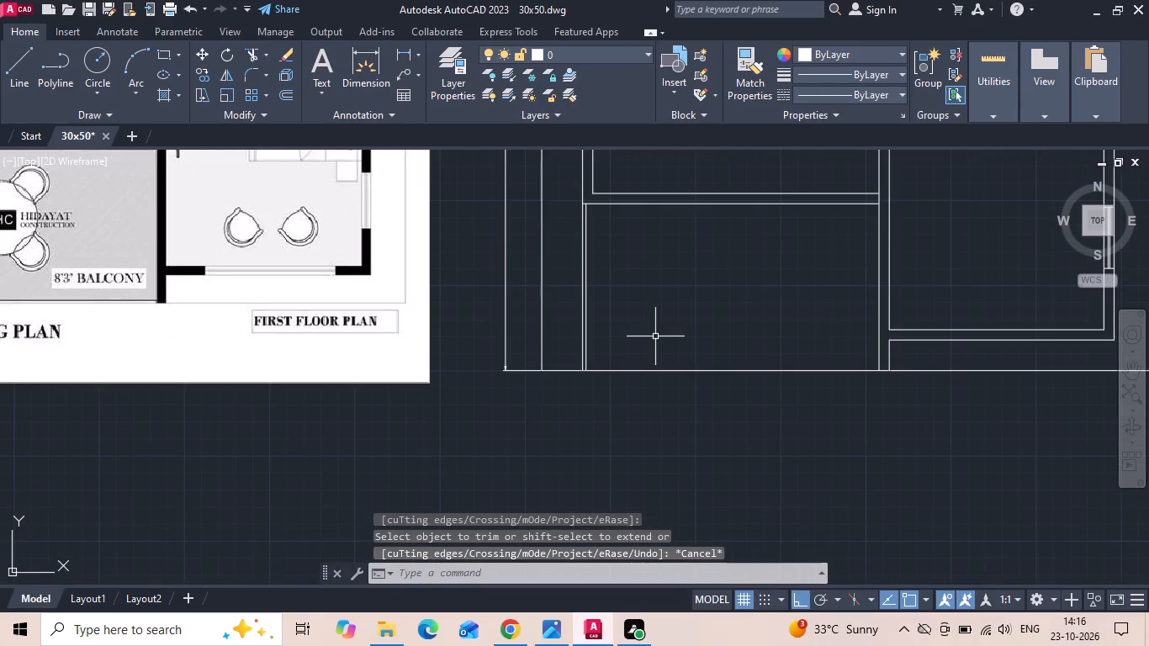
{"action": "key", "text": "l"}
{"action": "key", "text": "space"}
{"action": "scroll", "coordinate": [835, 356], "scroll_direction": "up", "scroll_amount": 1}
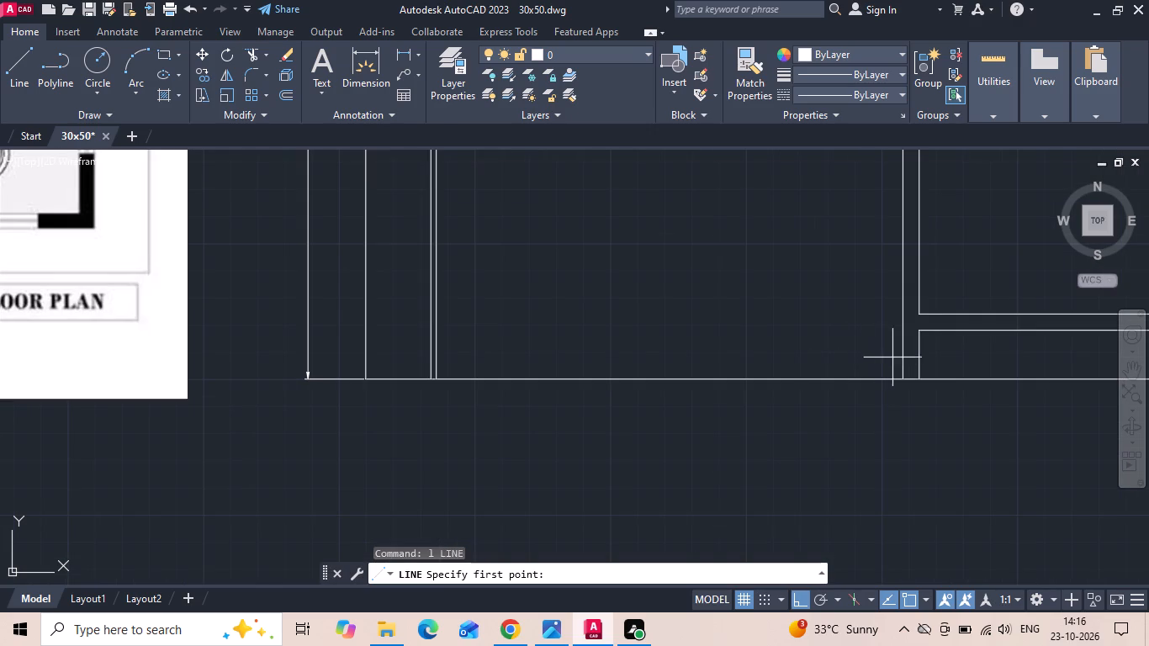
{"action": "left_click_drag", "start_coordinate": [901, 377], "coordinate": [896, 357]}
{"action": "type", "text": "2"}
{"action": "key", "text": "space"}
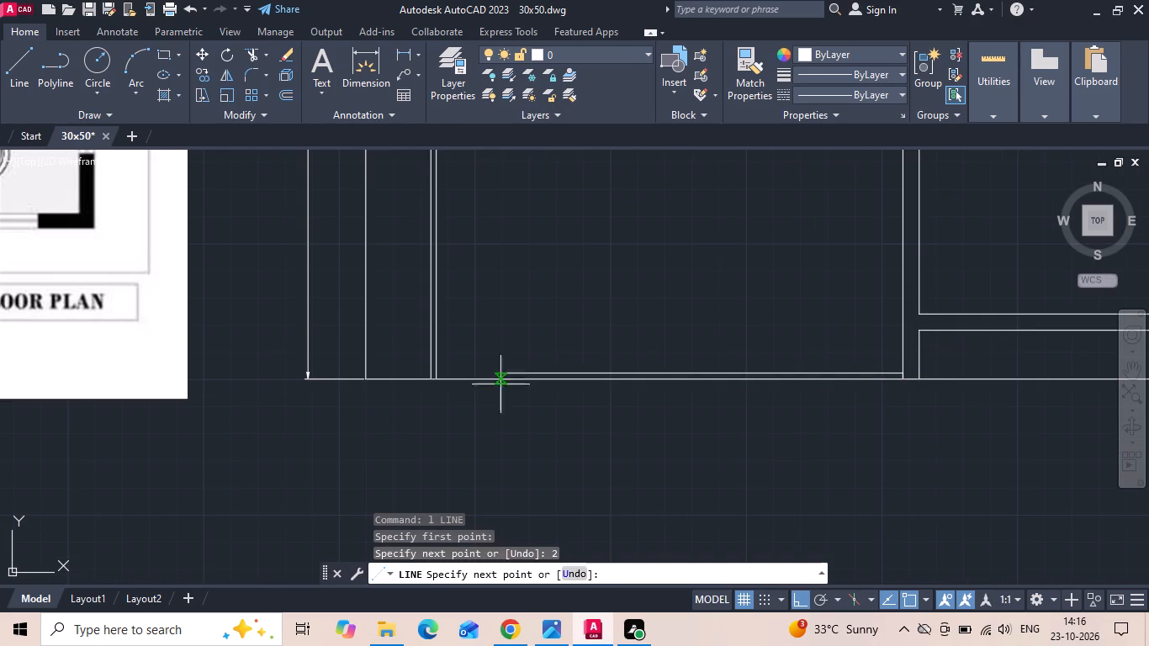
{"action": "left_click", "coordinate": [394, 438]}
{"action": "key", "text": "Escape"}
Fillet the inner lines of the balcony's west and south parapets into a square corner with zero radius.
{"action": "key", "text": "f"}
{"action": "key", "text": "space"}
{"action": "scroll", "coordinate": [437, 373], "scroll_direction": "up", "scroll_amount": 2}
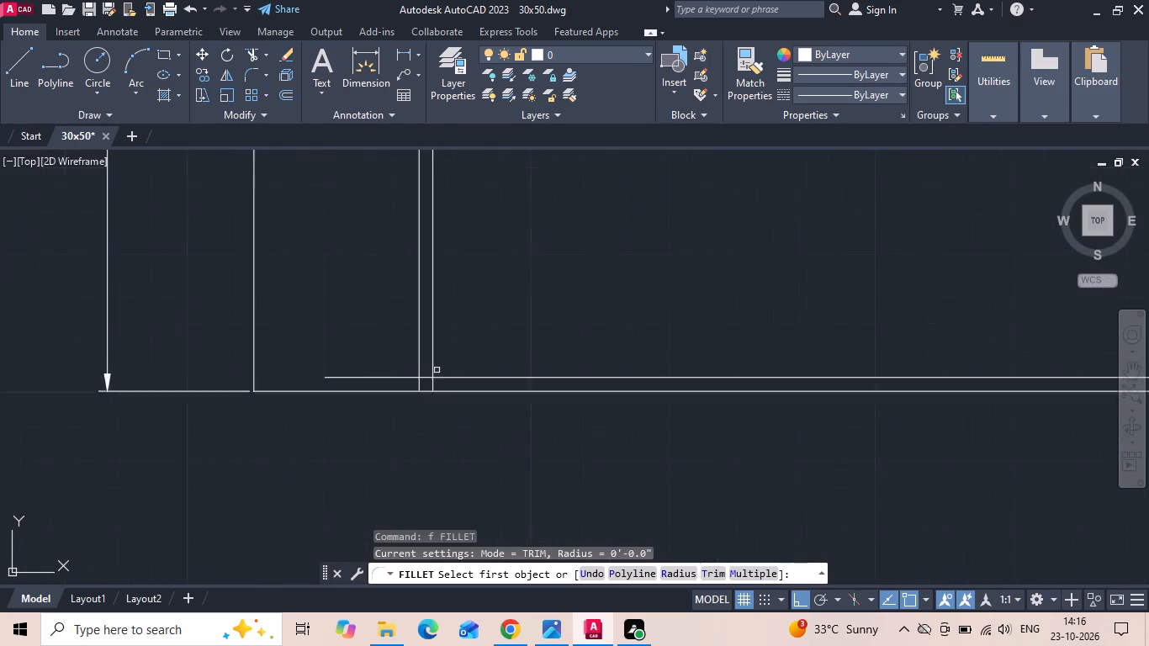
{"action": "scroll", "coordinate": [437, 370], "scroll_direction": "up", "scroll_amount": 1}
{"action": "left_click", "coordinate": [430, 378]}
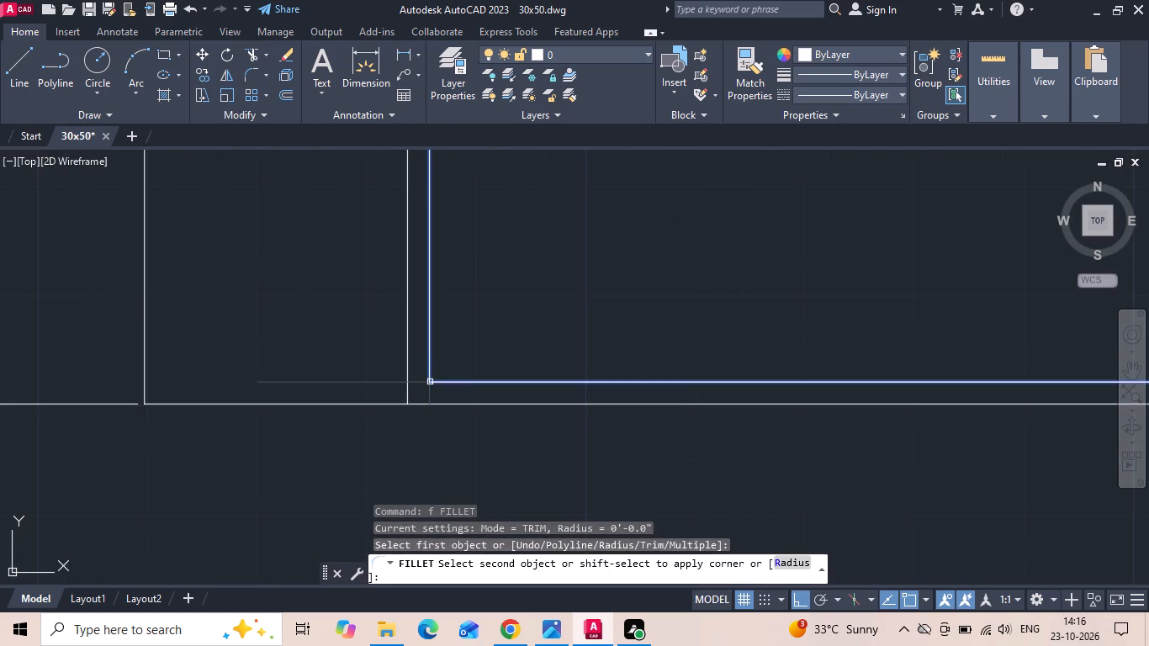
{"action": "left_click", "coordinate": [430, 382]}
{"action": "scroll", "coordinate": [375, 385], "scroll_direction": "down", "scroll_amount": 3}
{"action": "key", "text": "Escape"}
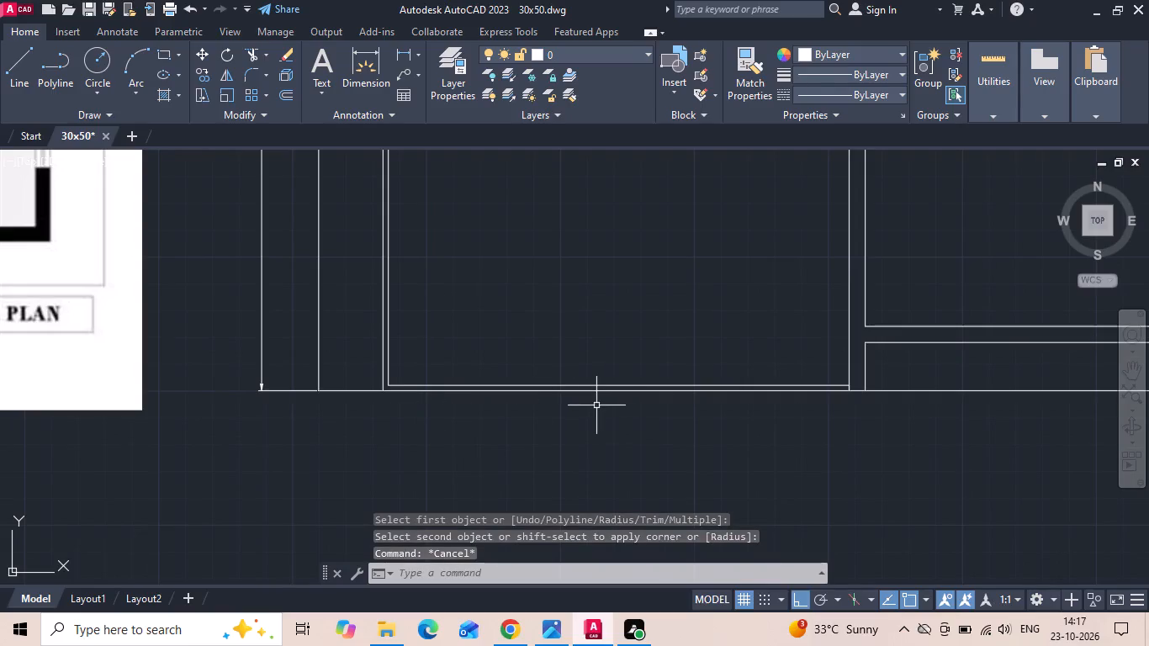
Erase the short helper line at the south parapet's junction with Bedroom 3's west wall.
{"action": "scroll", "coordinate": [855, 377], "scroll_direction": "up", "scroll_amount": 1}
{"action": "left_click_drag", "start_coordinate": [813, 362], "coordinate": [833, 410]}
{"action": "left_click", "coordinate": [849, 437]}
{"action": "key", "text": "Delete"}
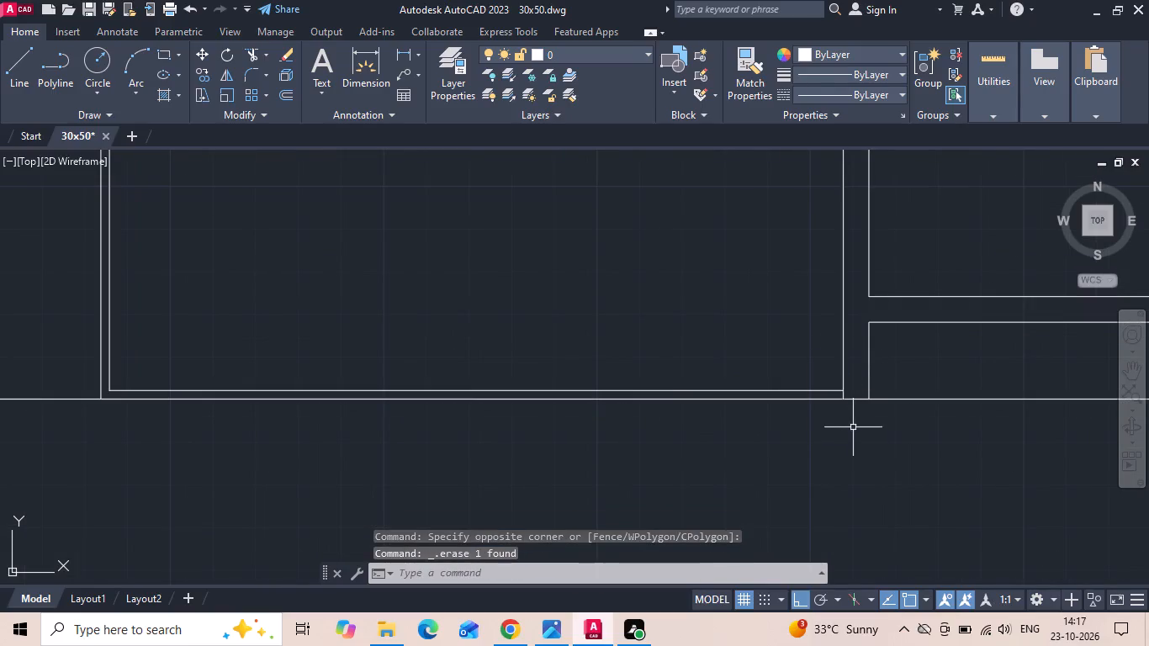
Save the drawing.
{"action": "key", "text": "ctrl+s"}
Offset the inner face of the living room's south wall 12 inches north into the room.
{"action": "scroll", "coordinate": [818, 403], "scroll_direction": "down", "scroll_amount": 3}
{"action": "scroll", "coordinate": [673, 450], "scroll_direction": "down", "scroll_amount": 1}
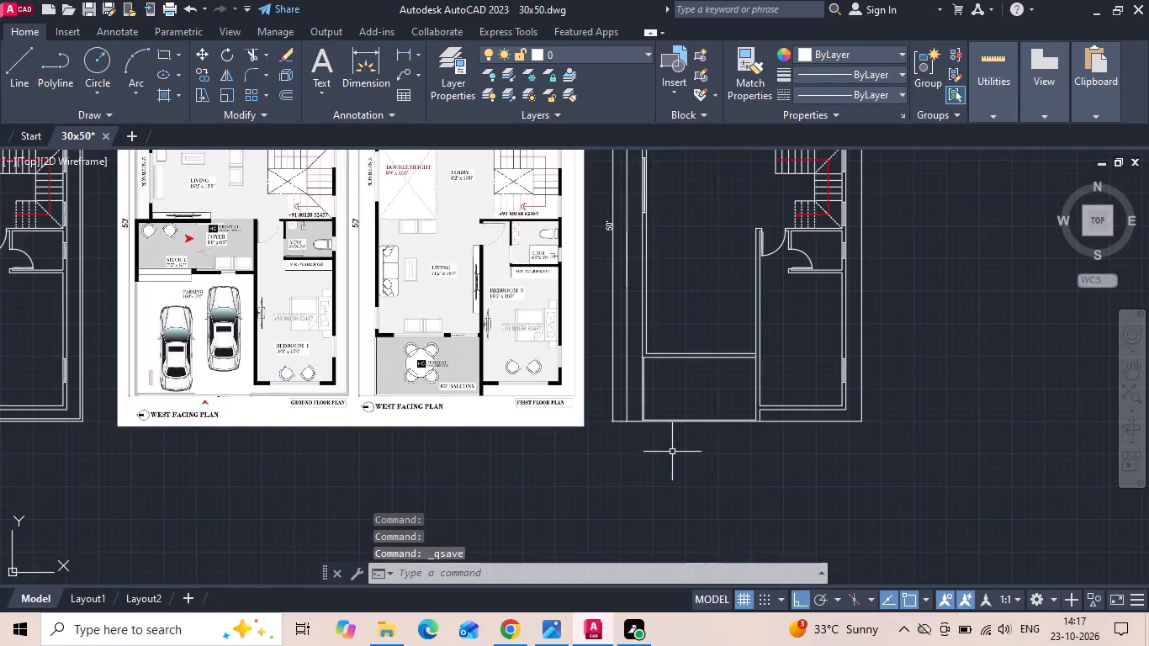
{"action": "scroll", "coordinate": [722, 316], "scroll_direction": "up", "scroll_amount": 1}
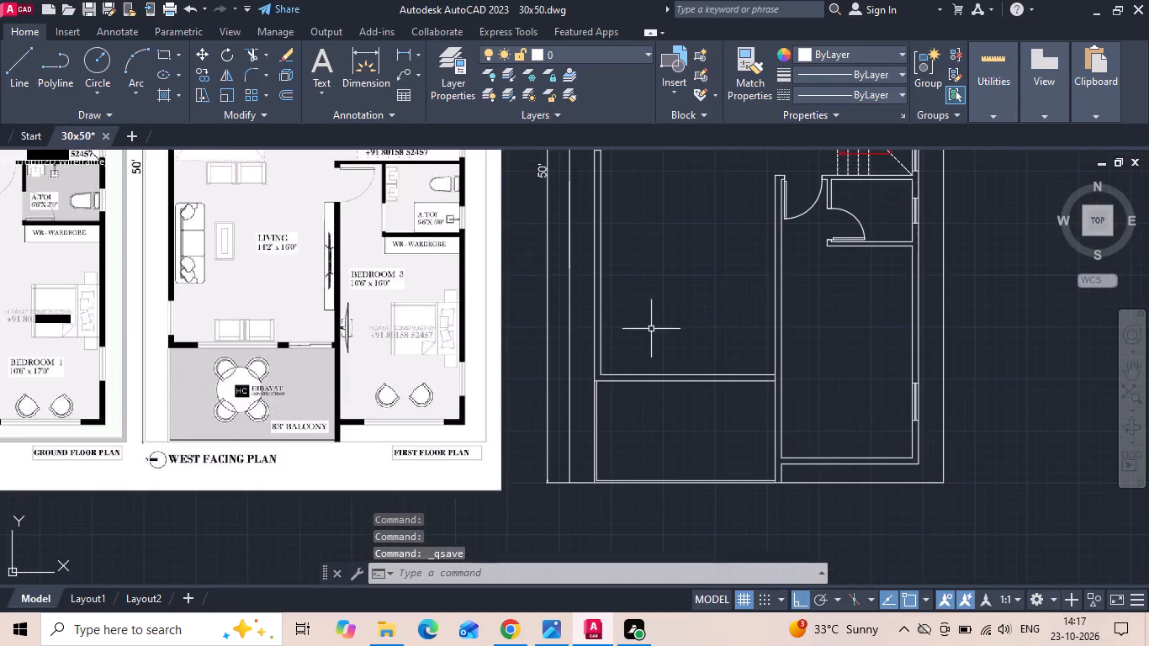
{"action": "middle_click_drag", "start_coordinate": [654, 336], "coordinate": [673, 366]}
{"action": "type", "text": "o 12"}
{"action": "key", "text": "space"}
{"action": "left_click", "coordinate": [634, 404]}
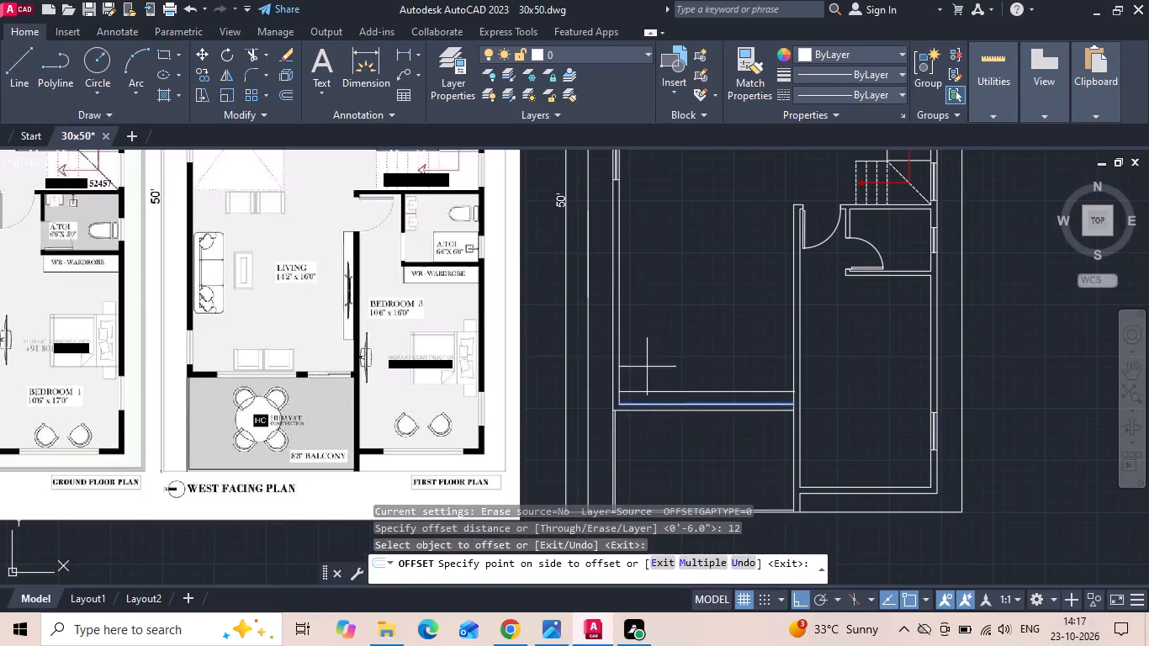
{"action": "left_click", "coordinate": [647, 367]}
{"action": "key", "text": "Escape"}
Extend the offset line west to the outer face of the living room's west wall.
{"action": "type", "text": "ex"}
{"action": "key", "text": "space"}
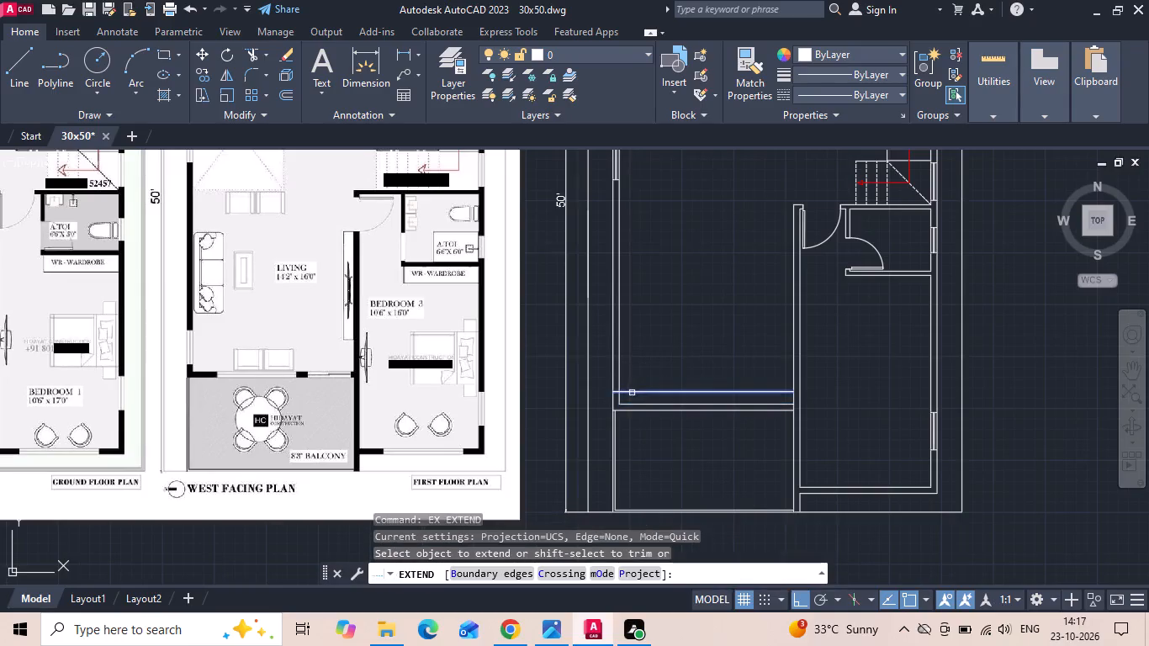
{"action": "left_click", "coordinate": [632, 393]}
{"action": "key", "text": "Escape"}
Copy the window from Bedroom 3's east wall into the living room's west wall, with its lower end on the 12-inch helper line.
{"action": "left_click_drag", "start_coordinate": [852, 395], "coordinate": [876, 422]}
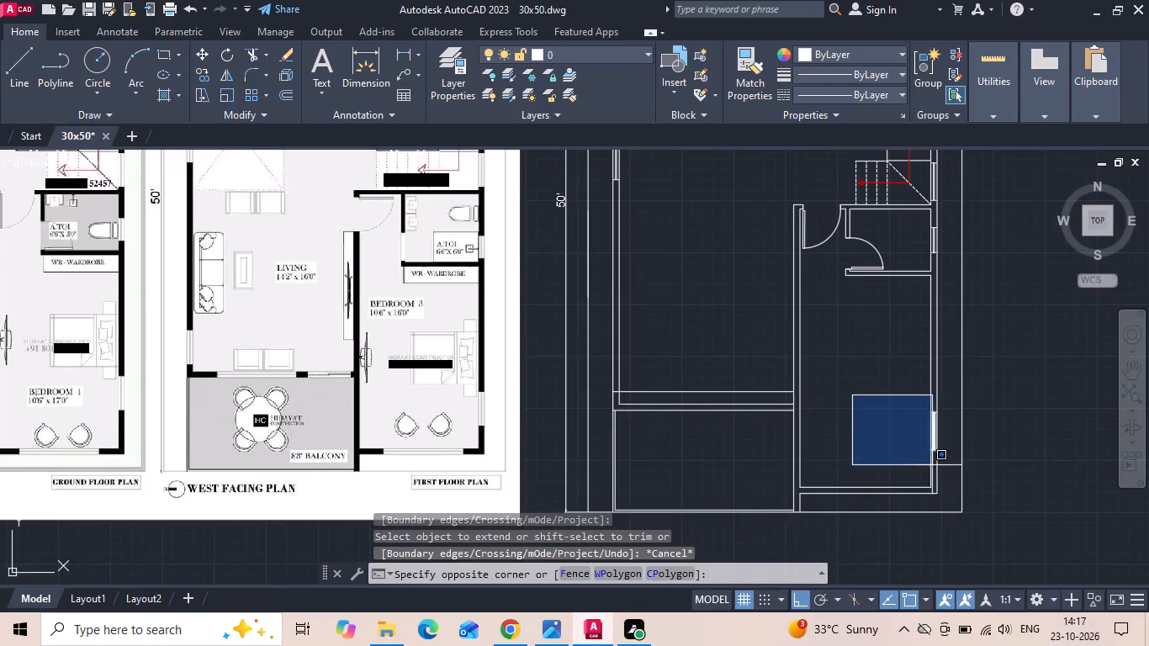
{"action": "left_click", "coordinate": [955, 477]}
{"action": "right_click", "coordinate": [865, 414]}
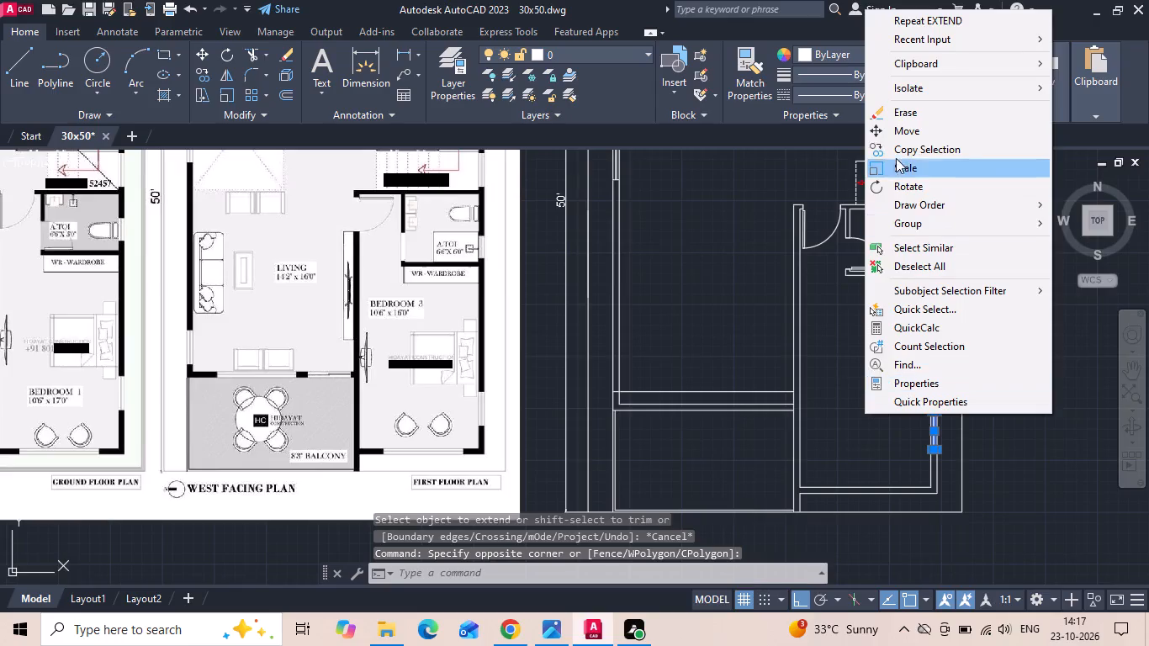
{"action": "left_click", "coordinate": [897, 157]}
{"action": "scroll", "coordinate": [938, 449], "scroll_direction": "up", "scroll_amount": 3}
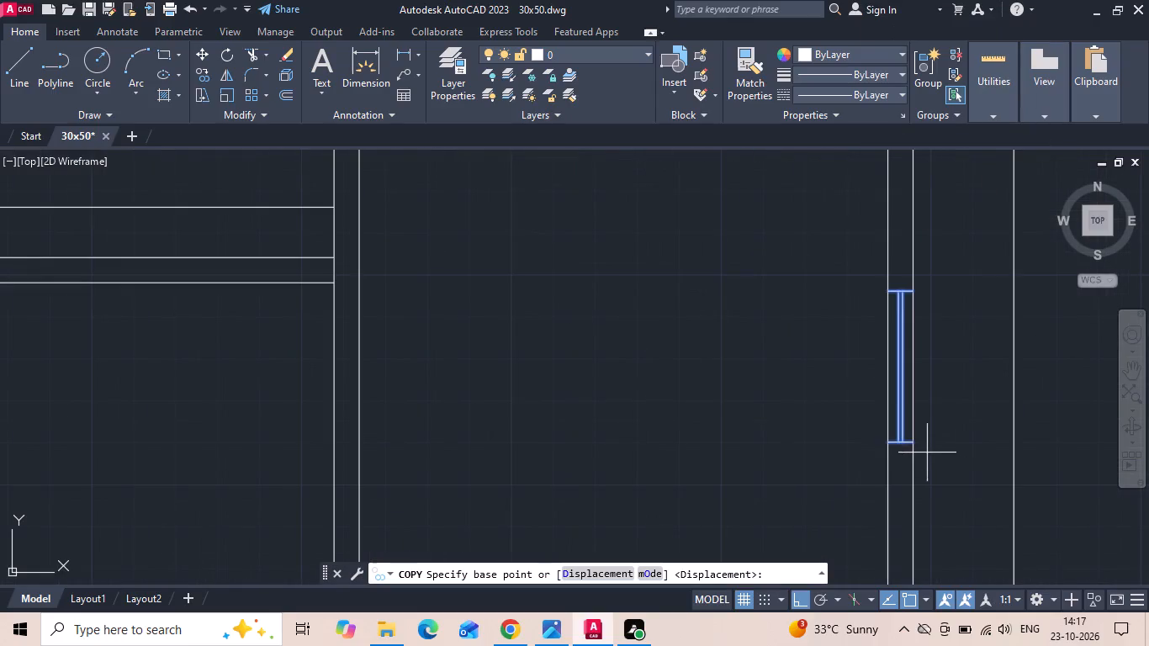
{"action": "left_click", "coordinate": [918, 438]}
{"action": "scroll", "coordinate": [918, 439], "scroll_direction": "down", "scroll_amount": 3}
{"action": "scroll", "coordinate": [694, 404], "scroll_direction": "up", "scroll_amount": 2}
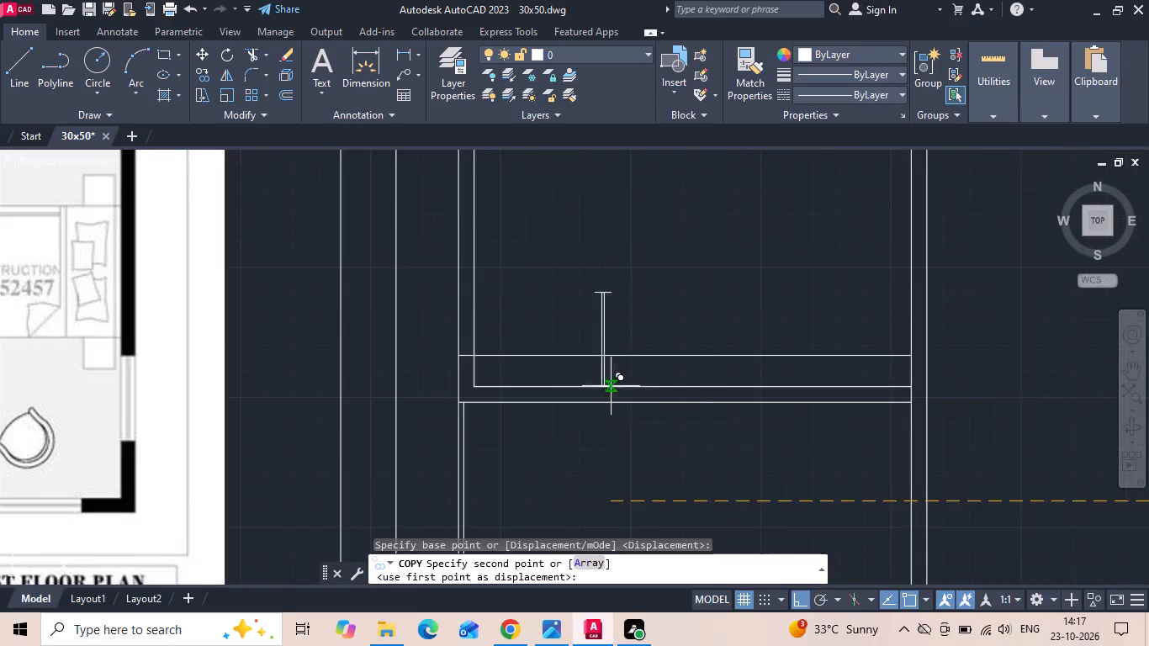
{"action": "scroll", "coordinate": [473, 361], "scroll_direction": "up", "scroll_amount": 2}
{"action": "left_click", "coordinate": [477, 348]}
{"action": "left_click_drag", "start_coordinate": [626, 325], "coordinate": [610, 351]}
{"action": "key", "text": "Escape"}
Erase the 12-inch helper line above the living room's south wall.
{"action": "left_click_drag", "start_coordinate": [689, 373], "coordinate": [675, 359]}
{"action": "left_click", "coordinate": [640, 310]}
{"action": "key", "text": "Delete"}
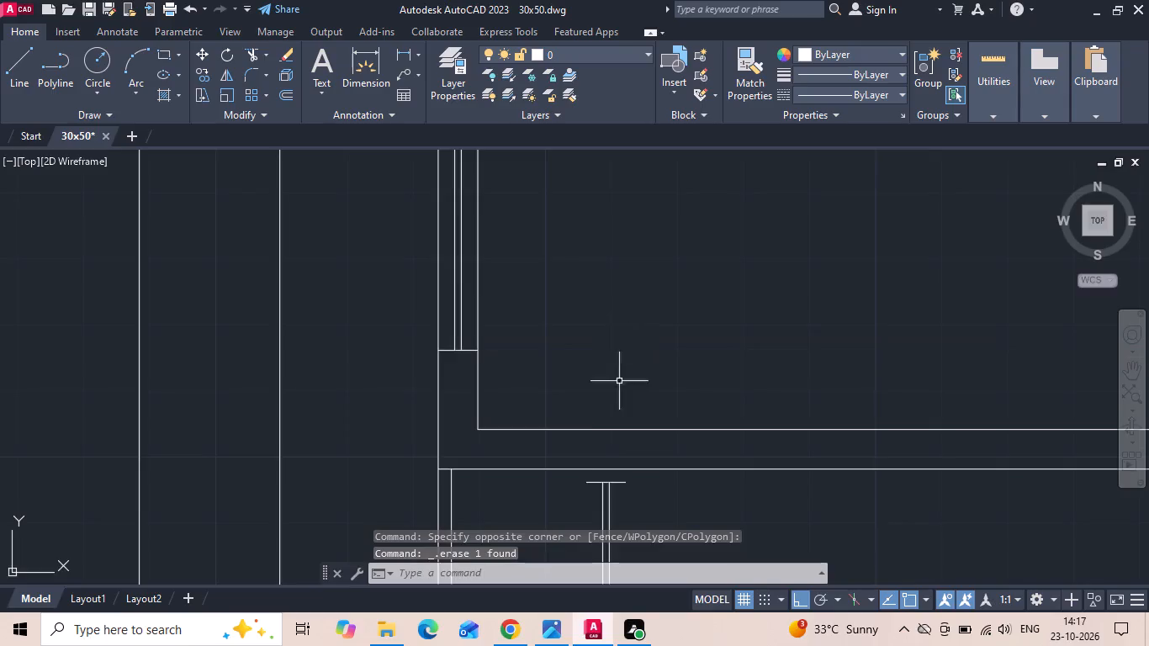
Erase the stray window copy lying in the balcony just south of the living room wall.
{"action": "scroll", "coordinate": [649, 384], "scroll_direction": "down", "scroll_amount": 2}
{"action": "scroll", "coordinate": [675, 436], "scroll_direction": "up", "scroll_amount": 1}
{"action": "left_click_drag", "start_coordinate": [659, 408], "coordinate": [640, 410]}
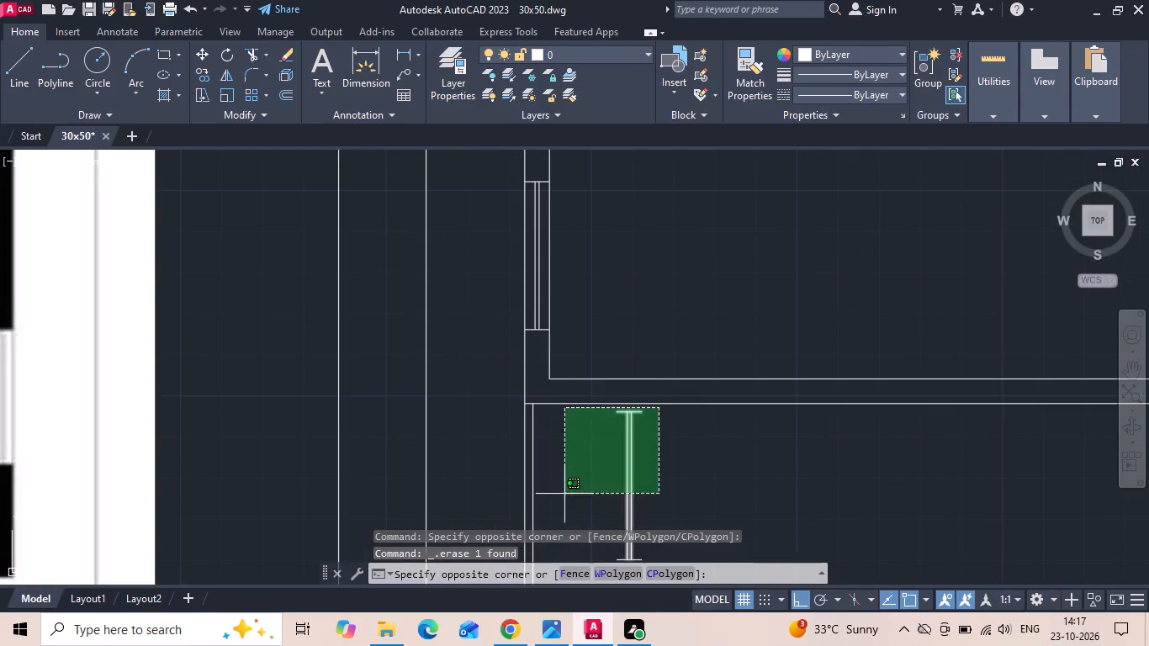
{"action": "middle_click_drag", "start_coordinate": [569, 495], "coordinate": [648, 300]}
{"action": "left_click", "coordinate": [648, 417]}
{"action": "key", "text": "Delete"}
Offset the west face of Bedroom 3's west wall 6 inches west into the living room.
{"action": "scroll", "coordinate": [687, 417], "scroll_direction": "down", "scroll_amount": 3}
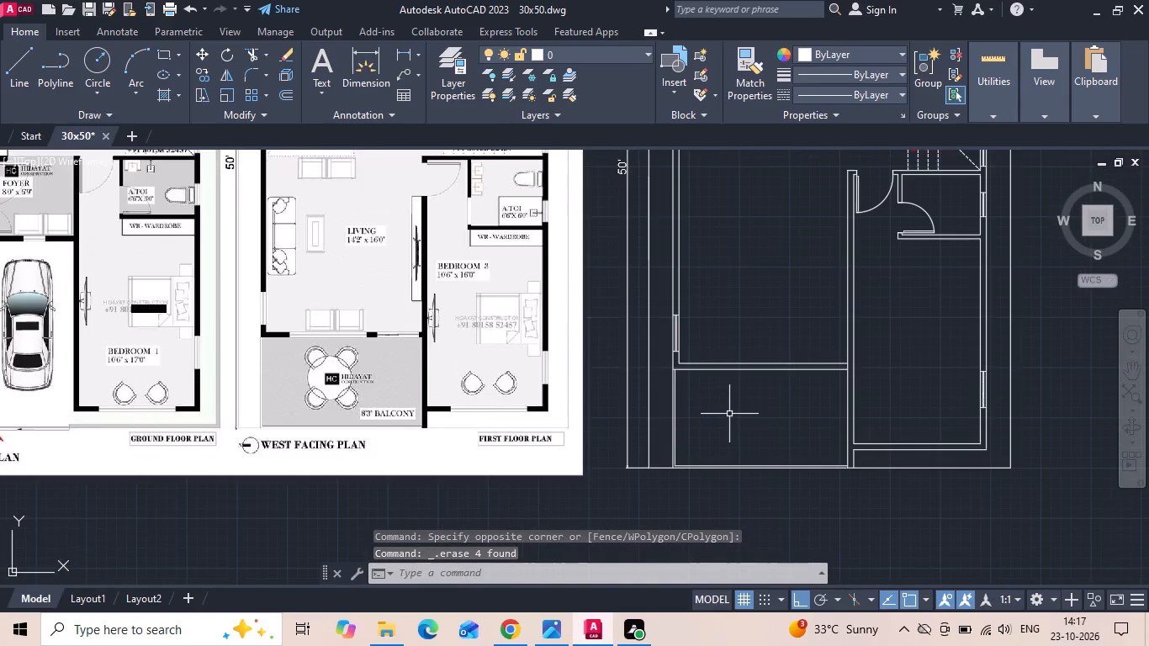
{"action": "type", "text": "o 6"}
{"action": "key", "text": "space"}
{"action": "left_click_drag", "start_coordinate": [848, 335], "coordinate": [834, 334]}
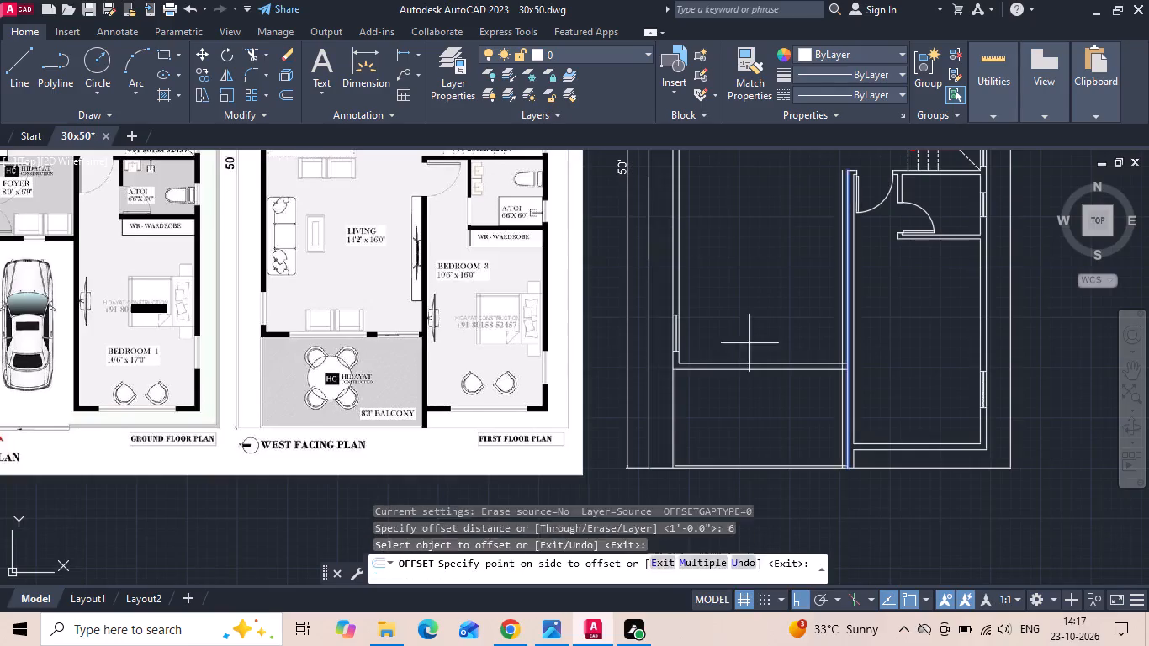
{"action": "left_click", "coordinate": [748, 343]}
{"action": "key", "text": "Escape"}
Trim the offset line to a short jamb across the living room's south wall and open the wall face at the Bedroom 3 junction.
{"action": "key", "text": "t"}
{"action": "key", "text": "r"}
{"action": "key", "text": "space"}
{"action": "scroll", "coordinate": [860, 364], "scroll_direction": "up", "scroll_amount": 1}
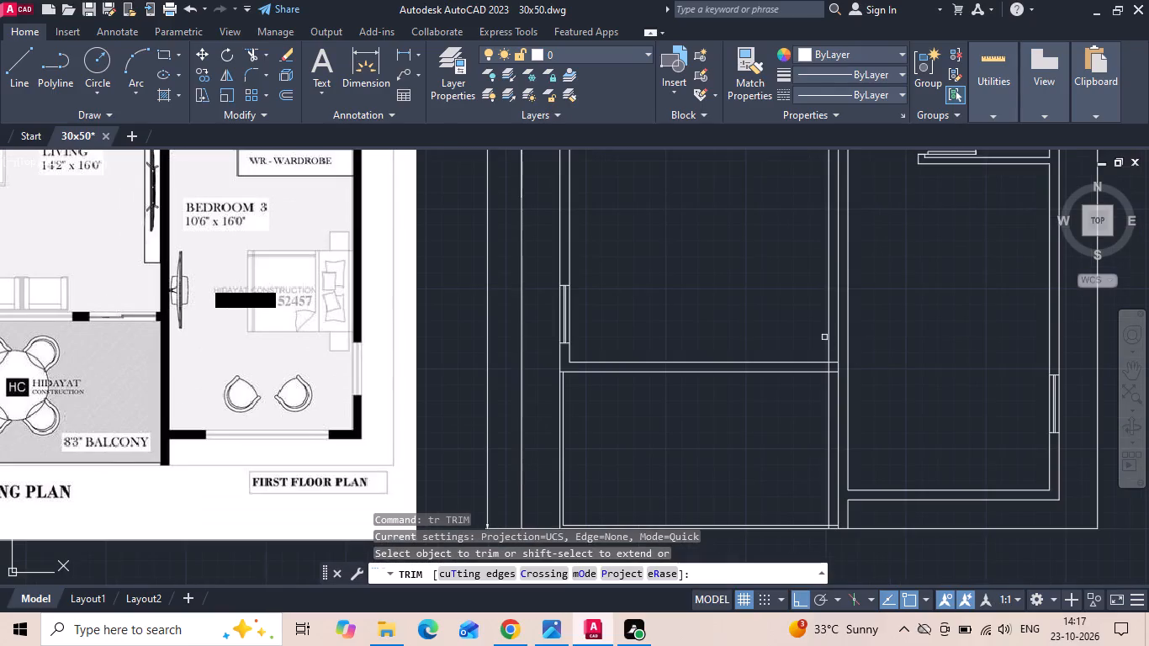
{"action": "left_click", "coordinate": [832, 319]}
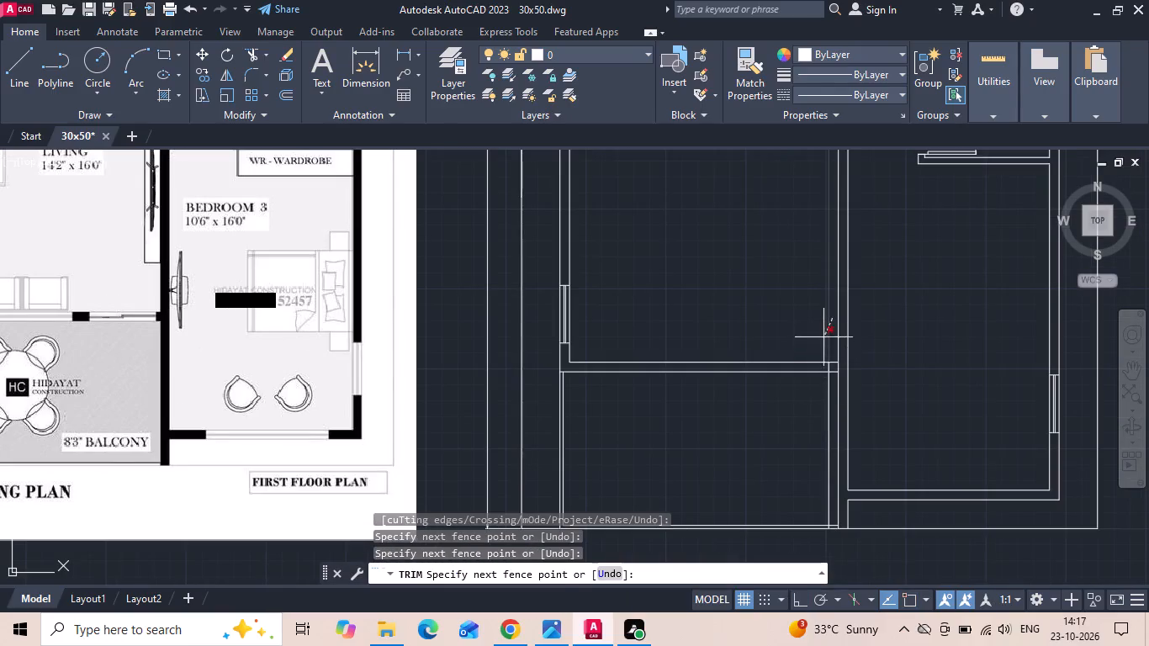
{"action": "left_click", "coordinate": [823, 336]}
{"action": "left_click", "coordinate": [830, 408]}
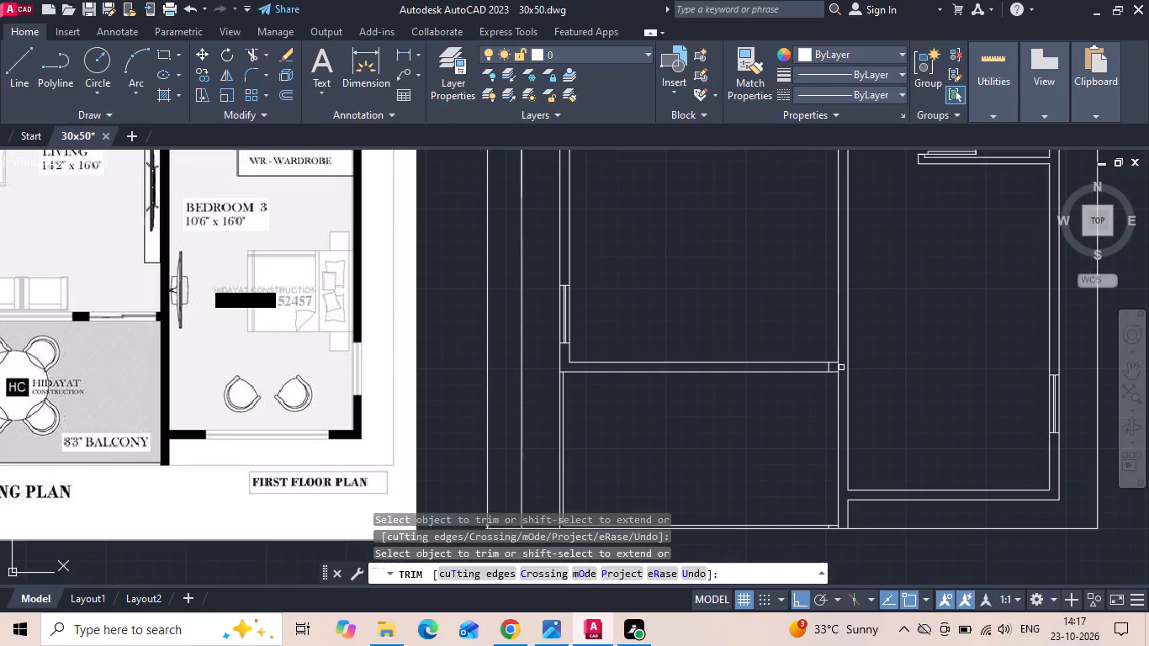
{"action": "left_click", "coordinate": [836, 366]}
{"action": "key", "text": "Escape"}
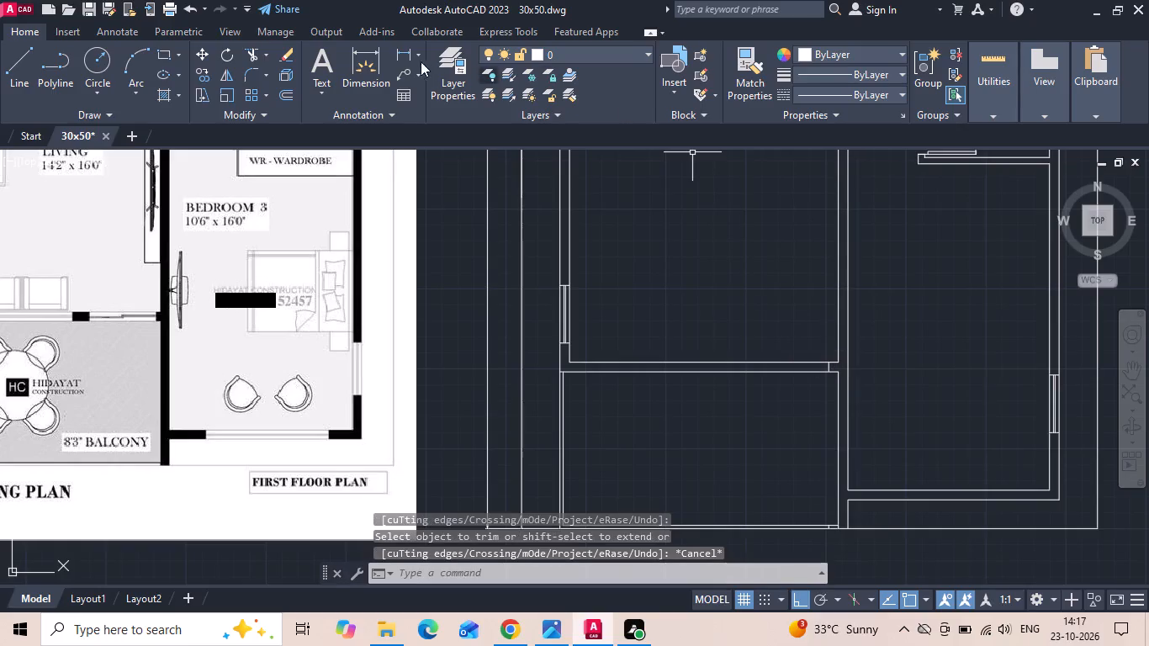
Measure the widths of the sliding door and the window in the living room's south wall on the reference image.
{"action": "left_click", "coordinate": [400, 50]}
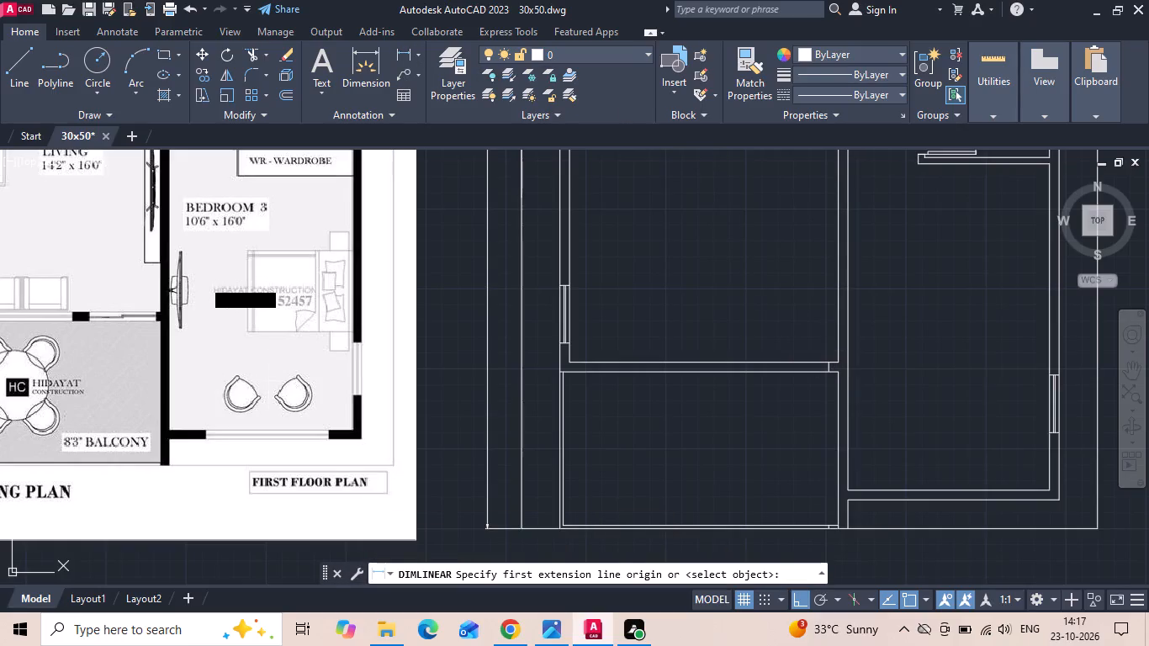
{"action": "middle_click_drag", "start_coordinate": [167, 422], "coordinate": [464, 403]}
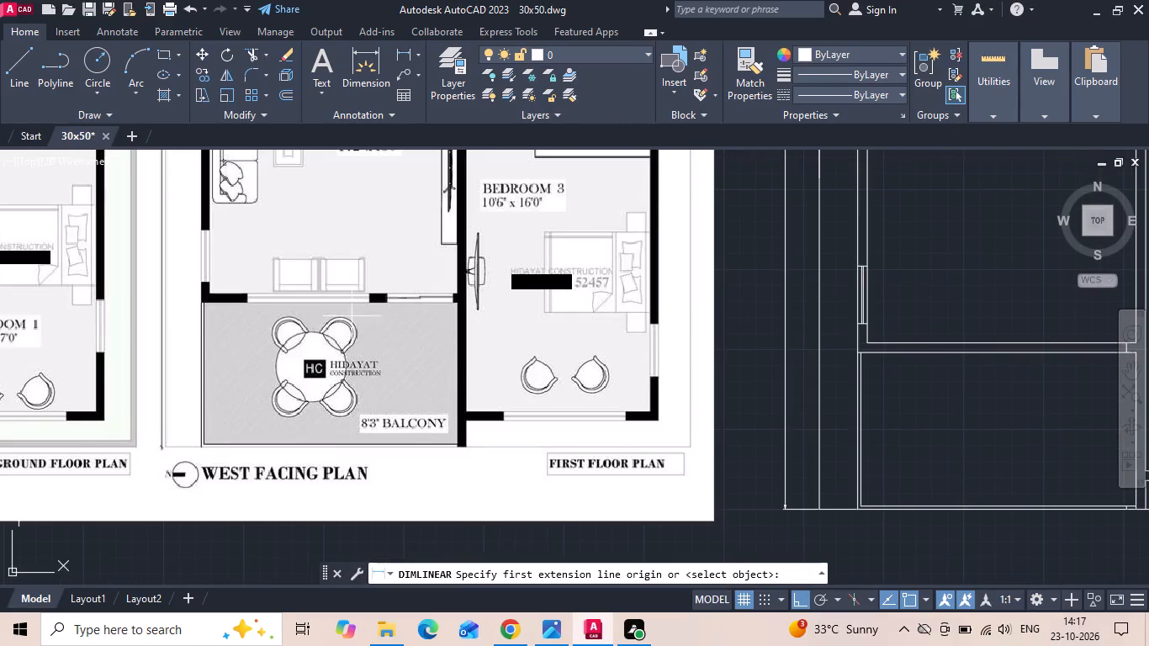
{"action": "middle_click_drag", "start_coordinate": [330, 300], "coordinate": [587, 312]}
{"action": "scroll", "coordinate": [620, 315], "scroll_direction": "up", "scroll_amount": 1}
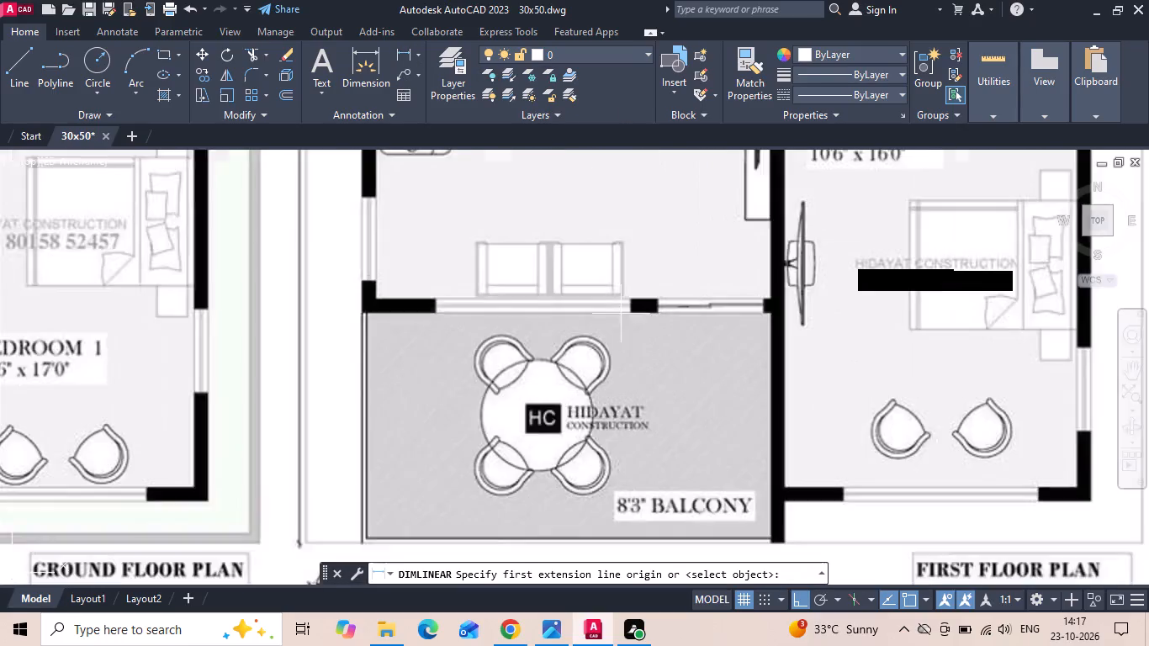
{"action": "scroll", "coordinate": [621, 314], "scroll_direction": "up", "scroll_amount": 1}
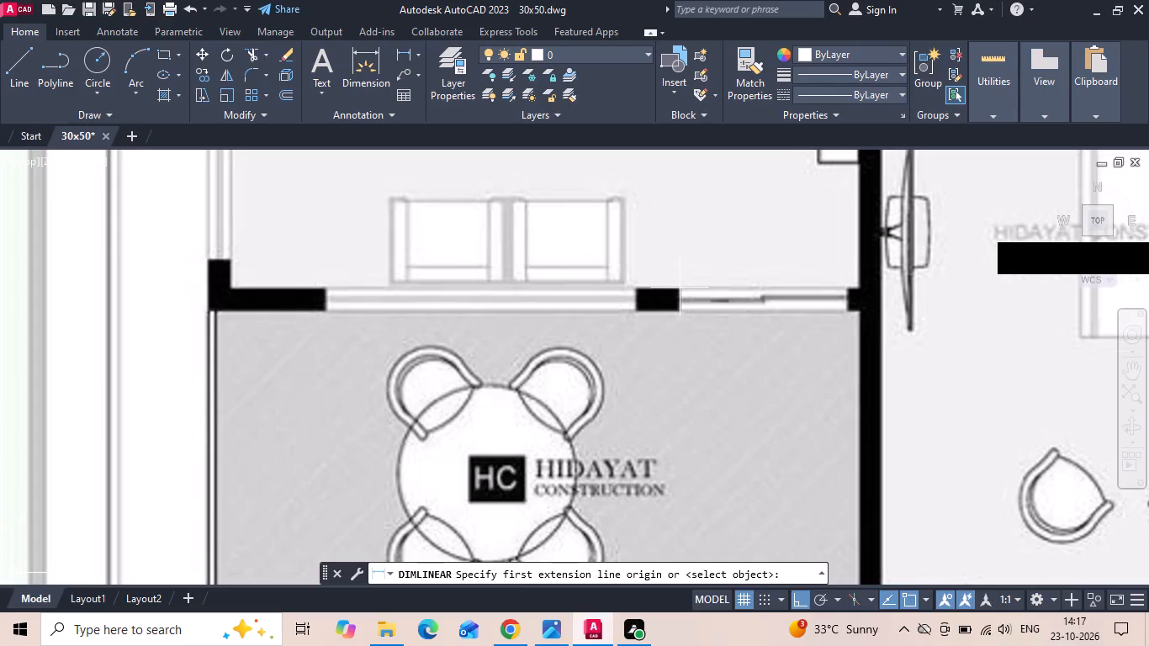
{"action": "left_click", "coordinate": [680, 288]}
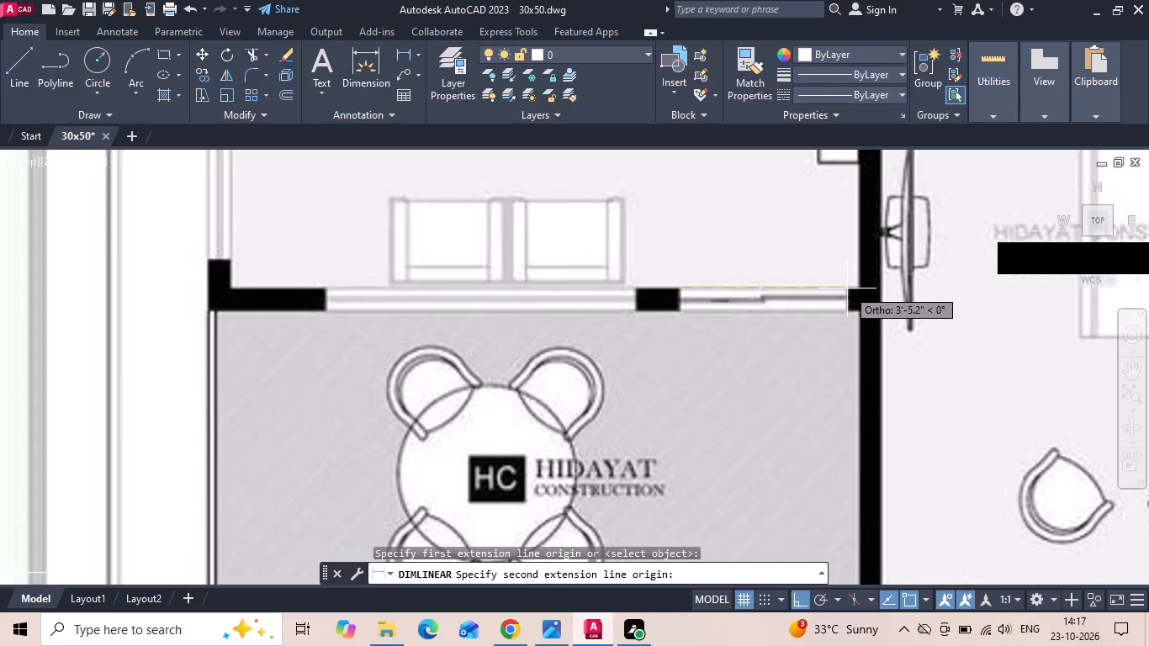
{"action": "key", "text": "Escape"}
{"action": "key", "text": "space"}
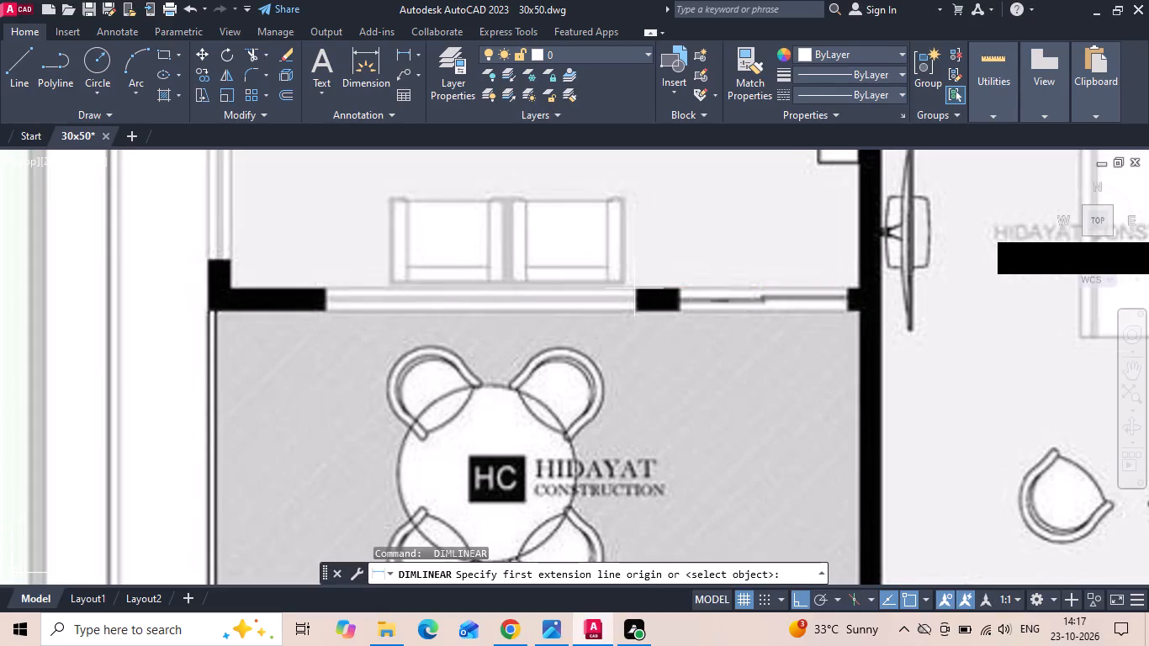
{"action": "left_click", "coordinate": [634, 287]}
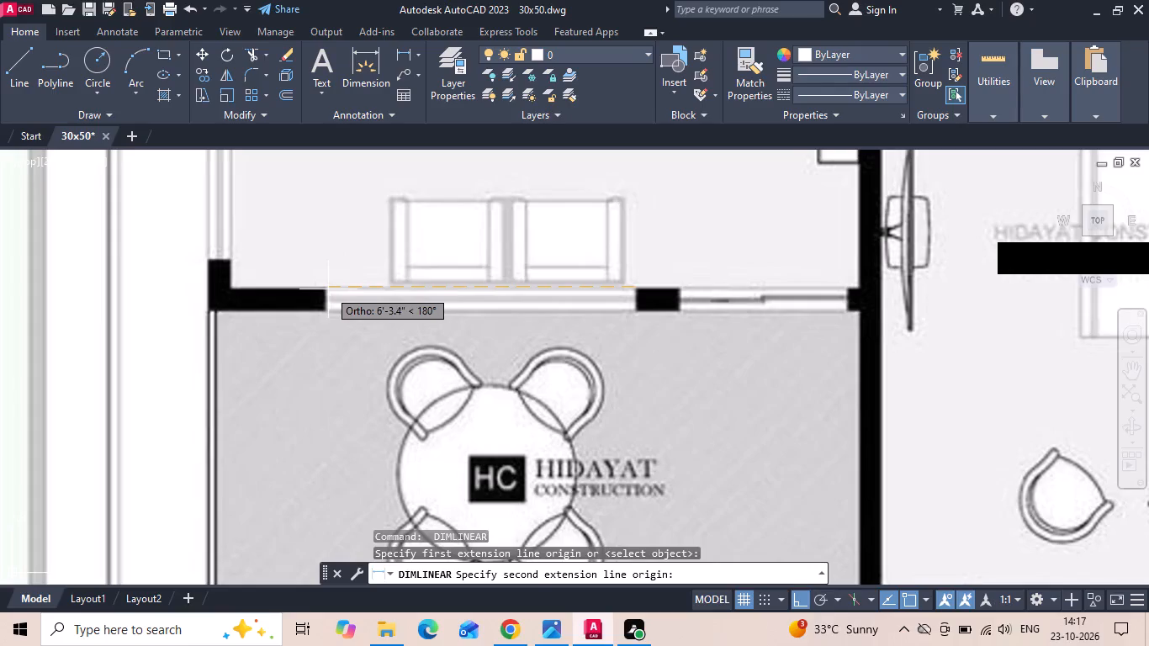
{"action": "key", "text": "Escape"}
{"action": "key", "text": "Escape"}
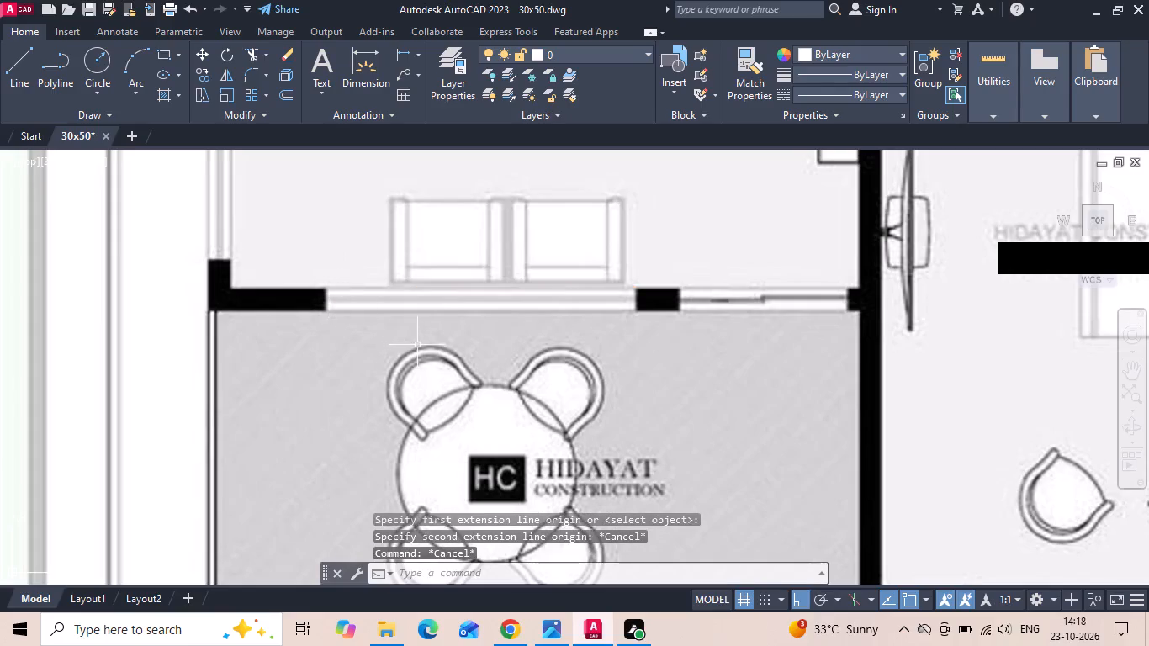
Copy the jamb line 3'6" west along the living room's south wall to mark the other side of the balcony door.
{"action": "scroll", "coordinate": [343, 307], "scroll_direction": "down", "scroll_amount": 2}
{"action": "scroll", "coordinate": [445, 359], "scroll_direction": "down", "scroll_amount": 2}
{"action": "scroll", "coordinate": [793, 359], "scroll_direction": "up", "scroll_amount": 3}
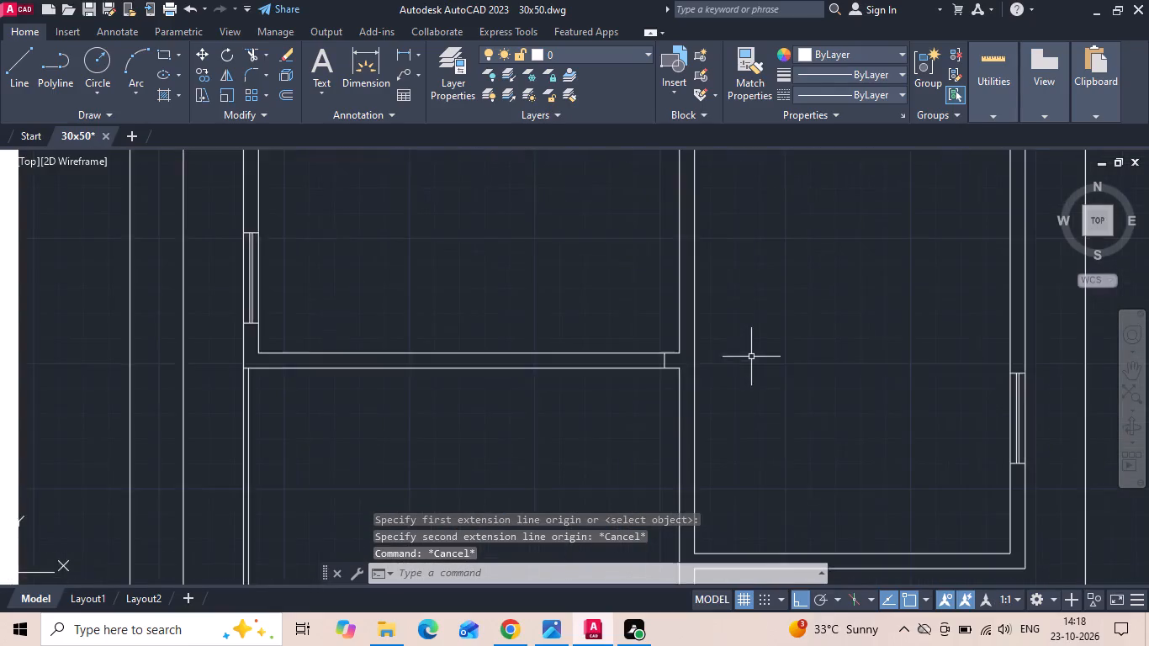
{"action": "scroll", "coordinate": [656, 358], "scroll_direction": "up", "scroll_amount": 3}
{"action": "left_click_drag", "start_coordinate": [685, 369], "coordinate": [647, 357]}
{"action": "left_click", "coordinate": [611, 352]}
{"action": "right_click", "coordinate": [585, 333]}
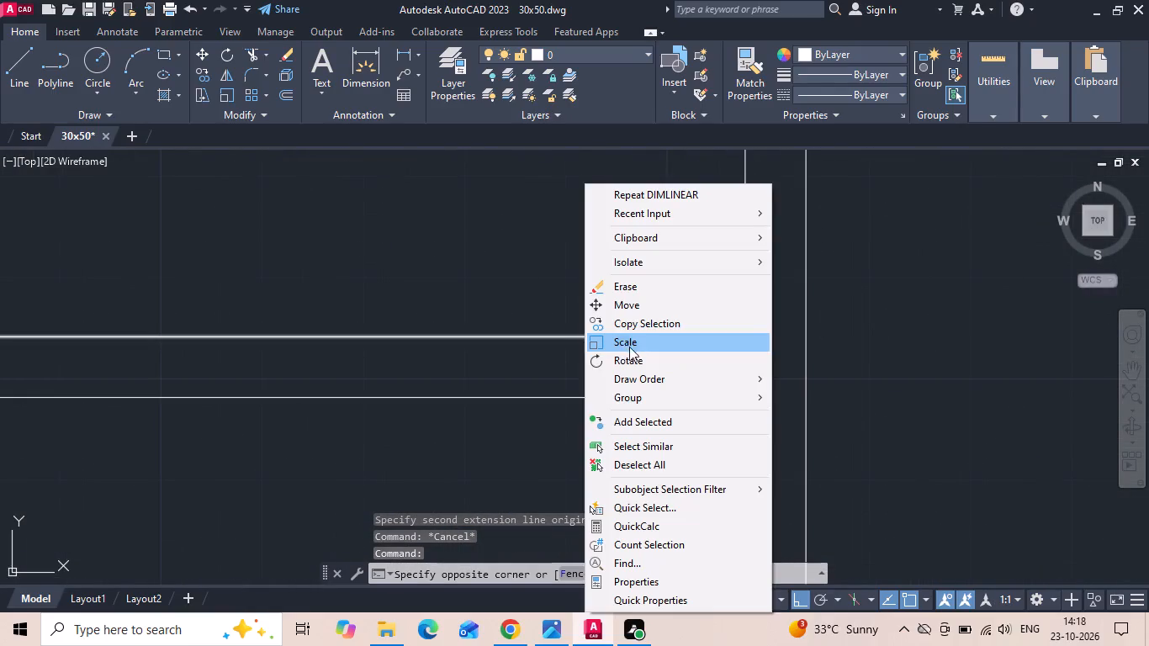
{"action": "left_click", "coordinate": [635, 329]}
{"action": "left_click_drag", "start_coordinate": [684, 275], "coordinate": [596, 289]}
{"action": "type", "text": "3'6"}
{"action": "key", "text": "space"}
{"action": "scroll", "coordinate": [718, 310], "scroll_direction": "down", "scroll_amount": 2}
{"action": "key", "text": "Escape"}
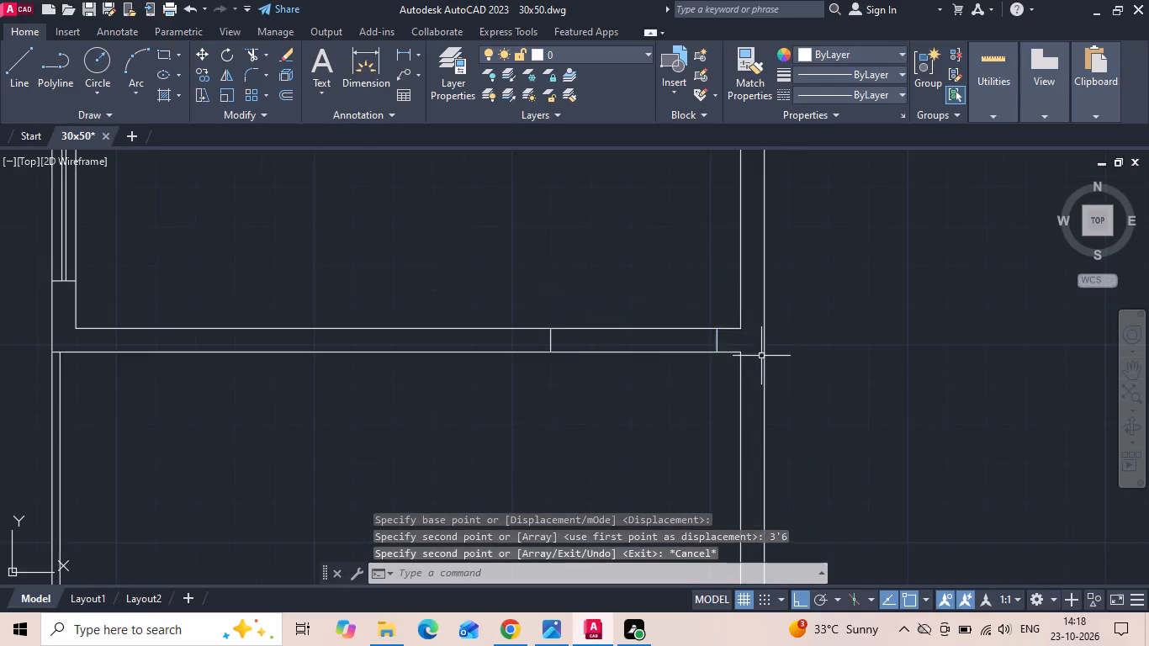
Offset the balcony door's west jamb 12 inches west to mark the east edge of the living room's south window.
{"action": "scroll", "coordinate": [758, 368], "scroll_direction": "down", "scroll_amount": 1}
{"action": "middle_click_drag", "start_coordinate": [166, 290], "coordinate": [336, 290]}
{"action": "type", "text": "o 12"}
{"action": "key", "text": "space"}
{"action": "scroll", "coordinate": [802, 317], "scroll_direction": "up", "scroll_amount": 2}
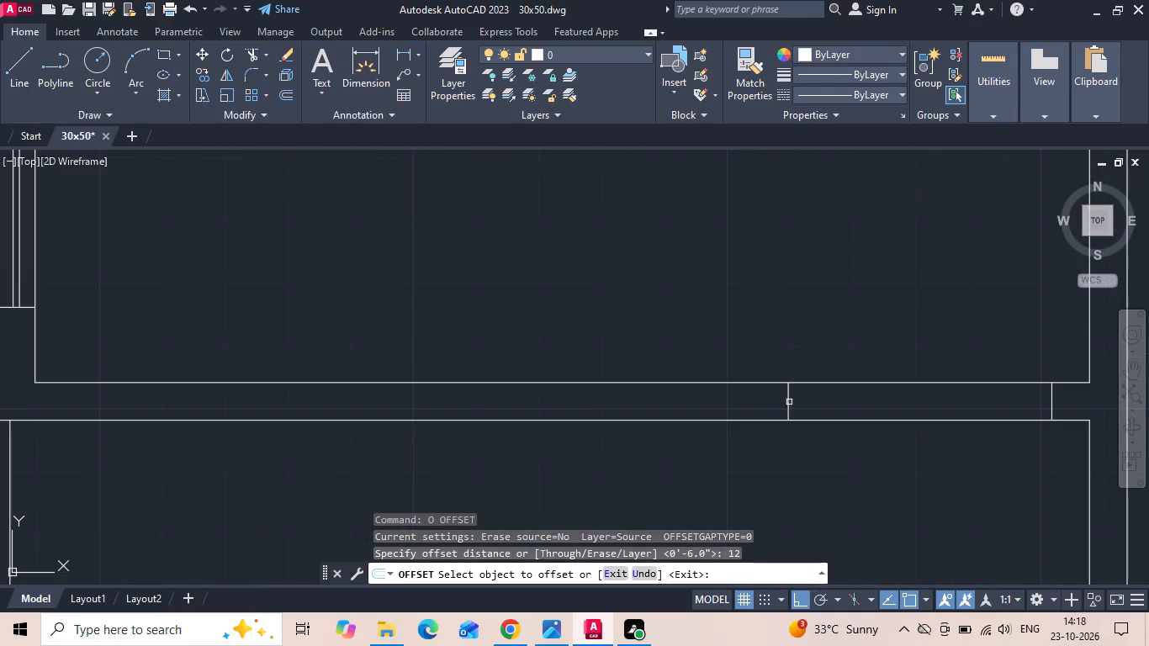
{"action": "left_click", "coordinate": [786, 403]}
{"action": "left_click", "coordinate": [659, 413]}
{"action": "key", "text": "Escape"}
Offset the south window's east edge line 6'6" west to mark the window's west edge.
{"action": "type", "text": "o"}
{"action": "key", "text": "space"}
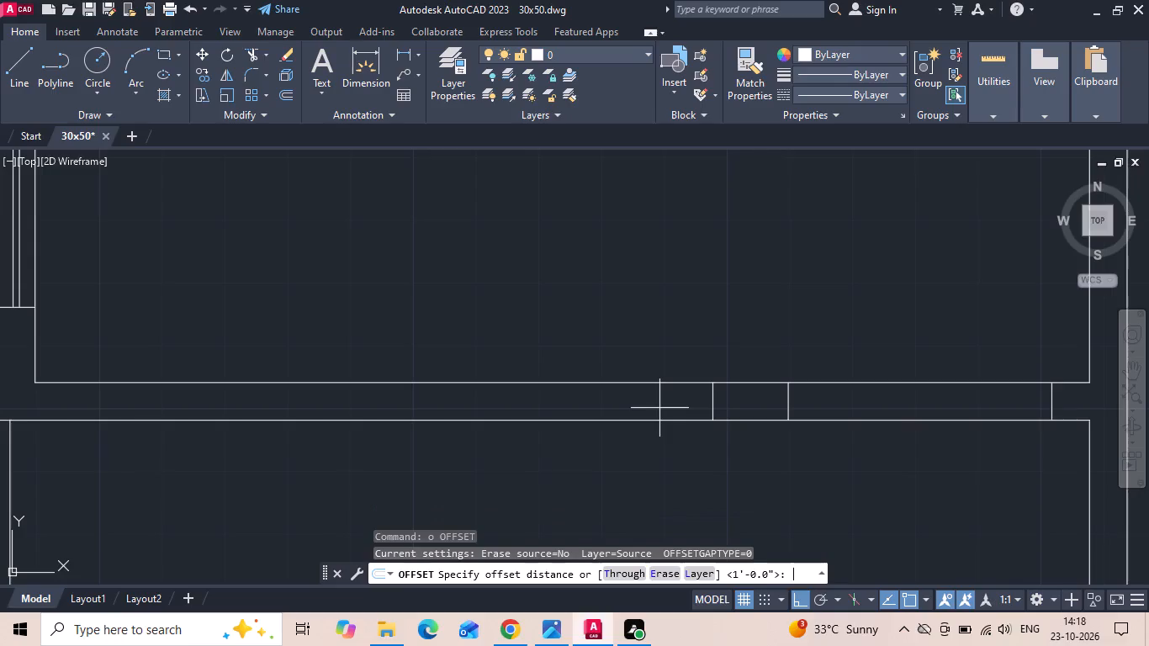
{"action": "key", "text": "6"}
{"action": "type", "text": "'6"}
{"action": "key", "text": "space"}
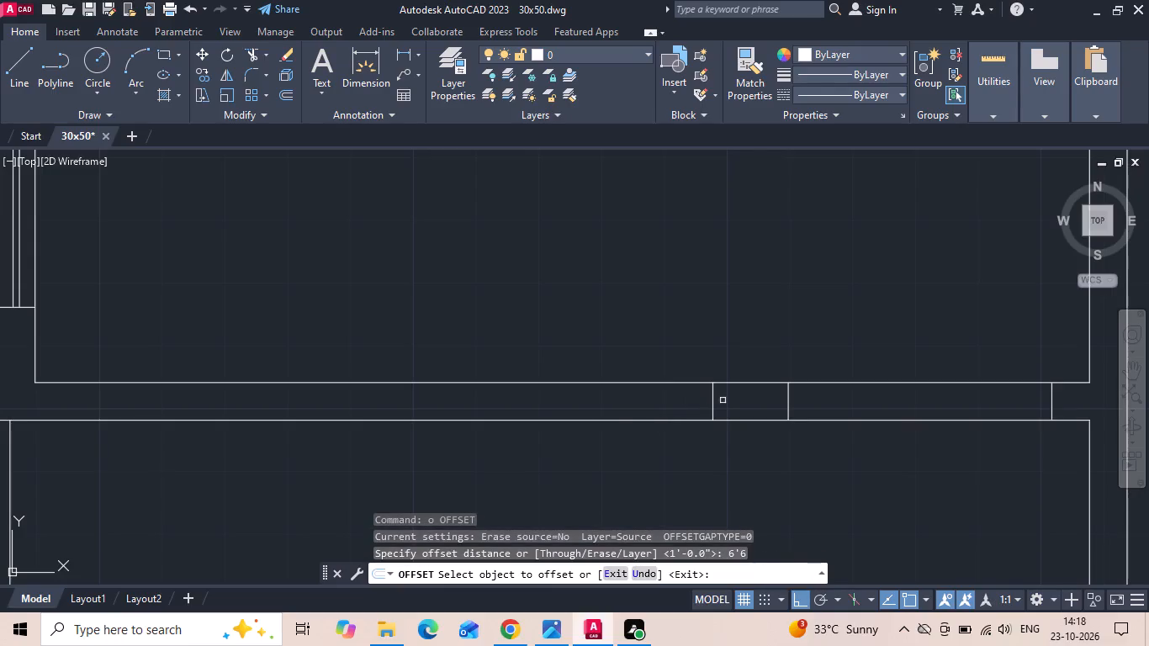
{"action": "left_click", "coordinate": [712, 405]}
{"action": "left_click", "coordinate": [501, 415]}
{"action": "scroll", "coordinate": [554, 306], "scroll_direction": "down", "scroll_amount": 3}
{"action": "scroll", "coordinate": [625, 416], "scroll_direction": "down", "scroll_amount": 1}
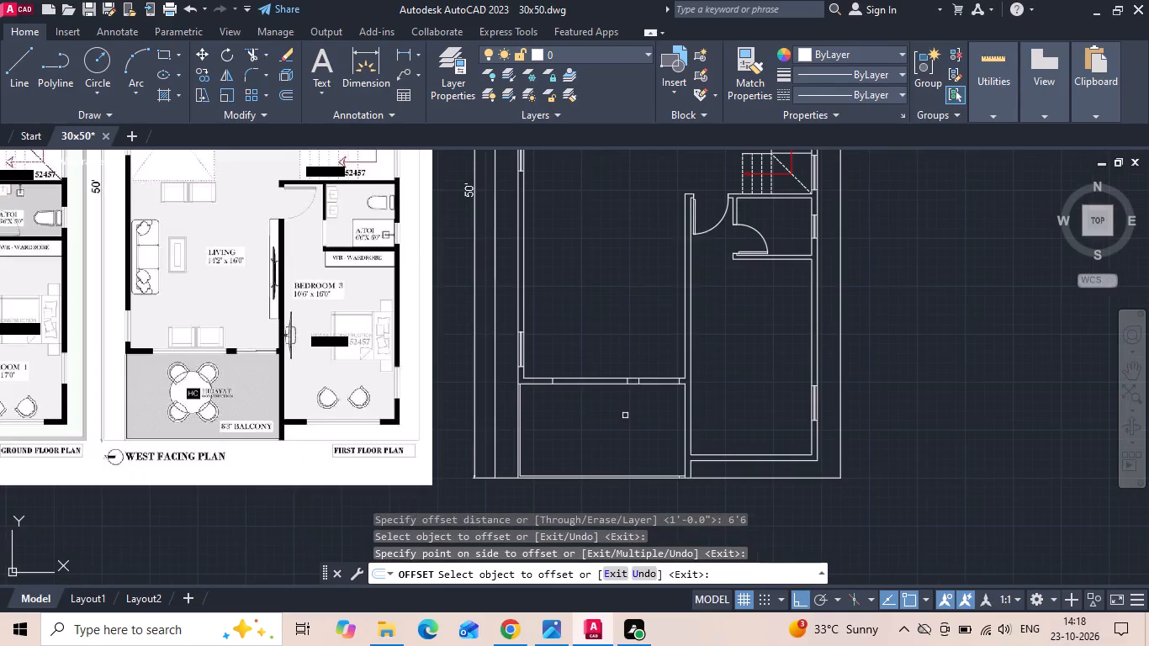
{"action": "key", "text": "Escape"}
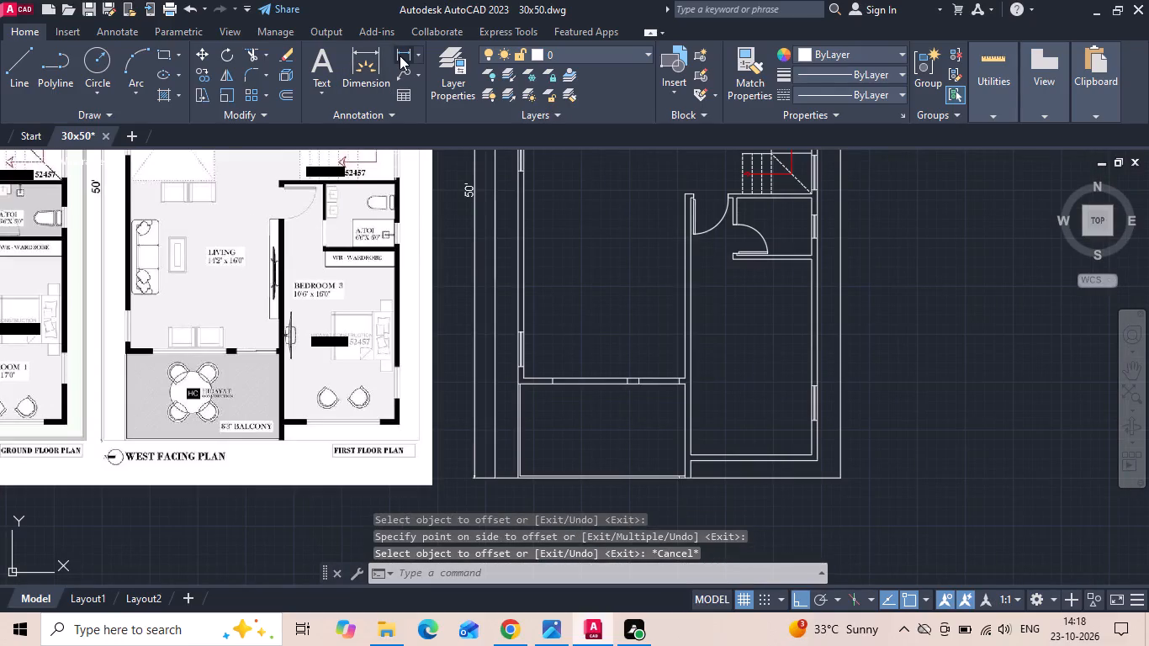
Measure the wall piece between the living room's south window and balcony door, and Bedroom 3's south window, on the reference image.
{"action": "left_click", "coordinate": [400, 55]}
{"action": "scroll", "coordinate": [142, 320], "scroll_direction": "up", "scroll_amount": 2}
{"action": "scroll", "coordinate": [222, 420], "scroll_direction": "up", "scroll_amount": 1}
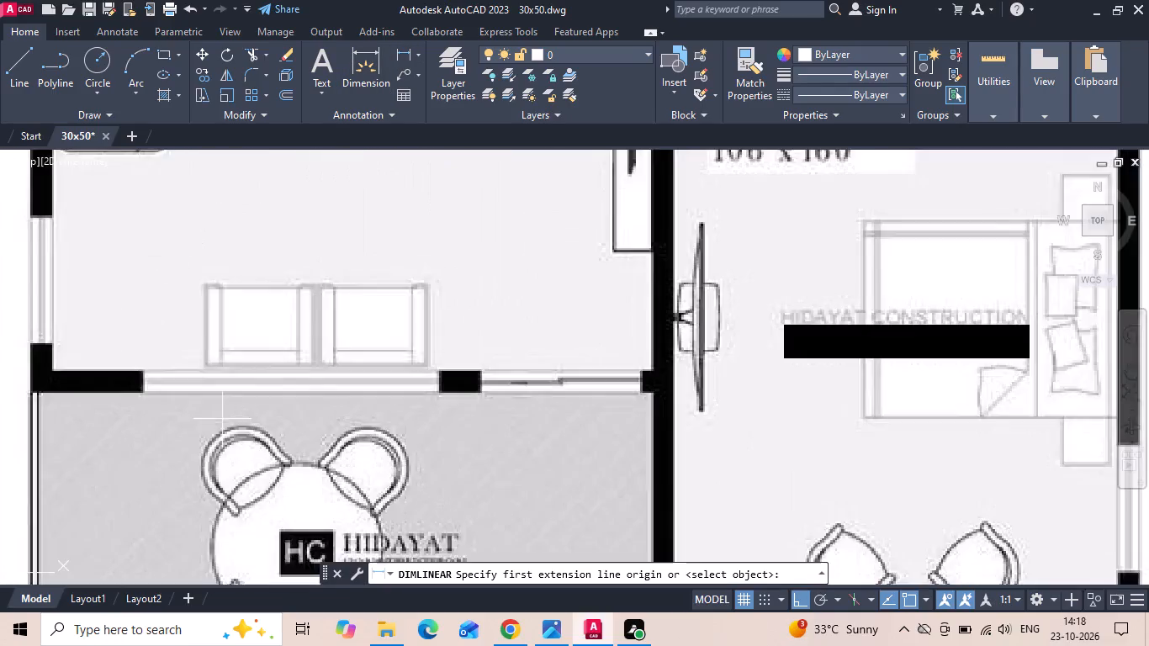
{"action": "left_click", "coordinate": [439, 393]}
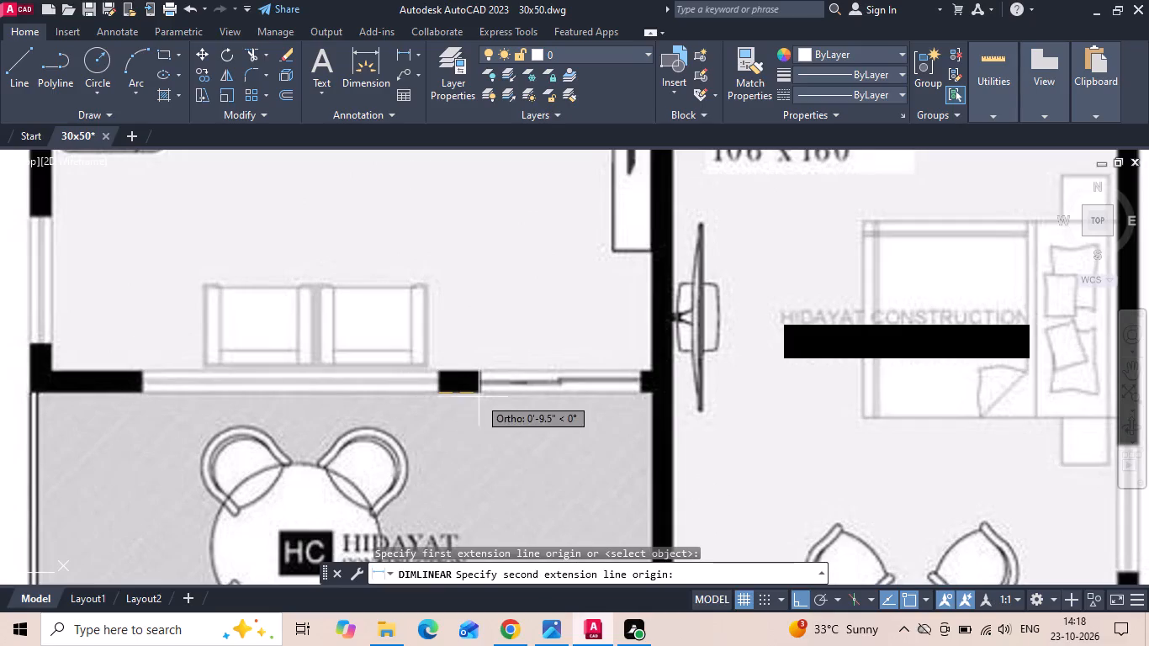
{"action": "key", "text": "Escape"}
{"action": "scroll", "coordinate": [363, 269], "scroll_direction": "down", "scroll_amount": 3}
{"action": "scroll", "coordinate": [407, 315], "scroll_direction": "up", "scroll_amount": 3}
{"action": "key", "text": "space"}
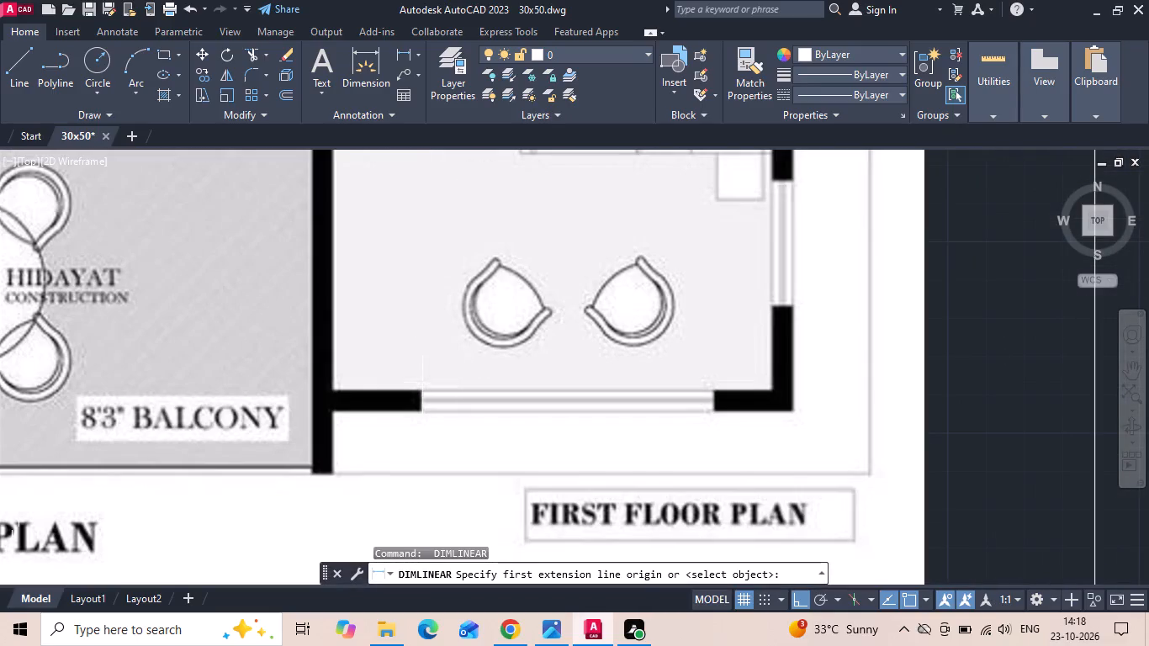
{"action": "left_click", "coordinate": [424, 390]}
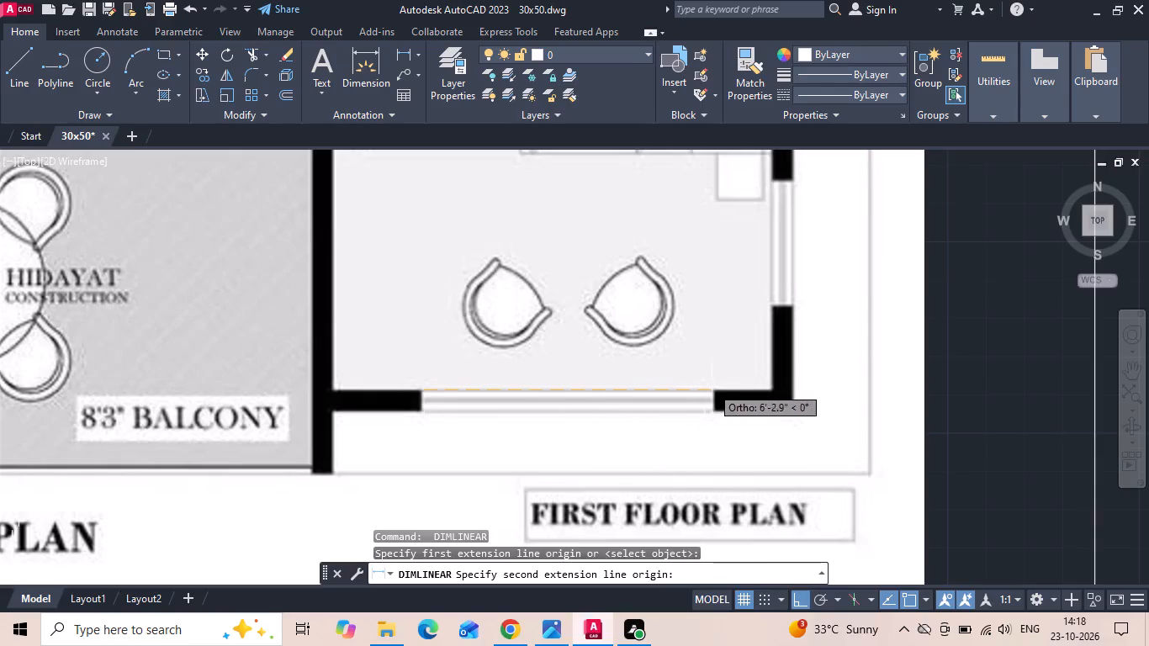
{"action": "key", "text": "Escape"}
Draw a vertical line about 12 inches long across Bedroom 3's south wall, starting from the midpoint of its inner face.
{"action": "scroll", "coordinate": [309, 327], "scroll_direction": "down", "scroll_amount": 3}
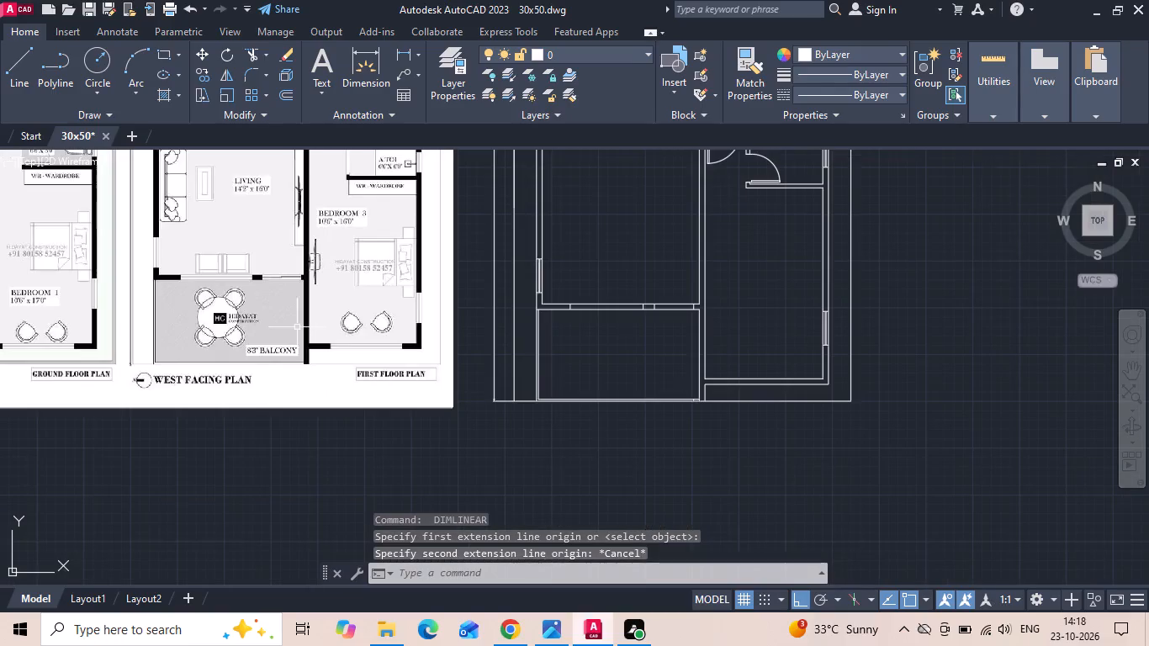
{"action": "scroll", "coordinate": [792, 376], "scroll_direction": "up", "scroll_amount": 3}
{"action": "key", "text": "l"}
{"action": "key", "text": "space"}
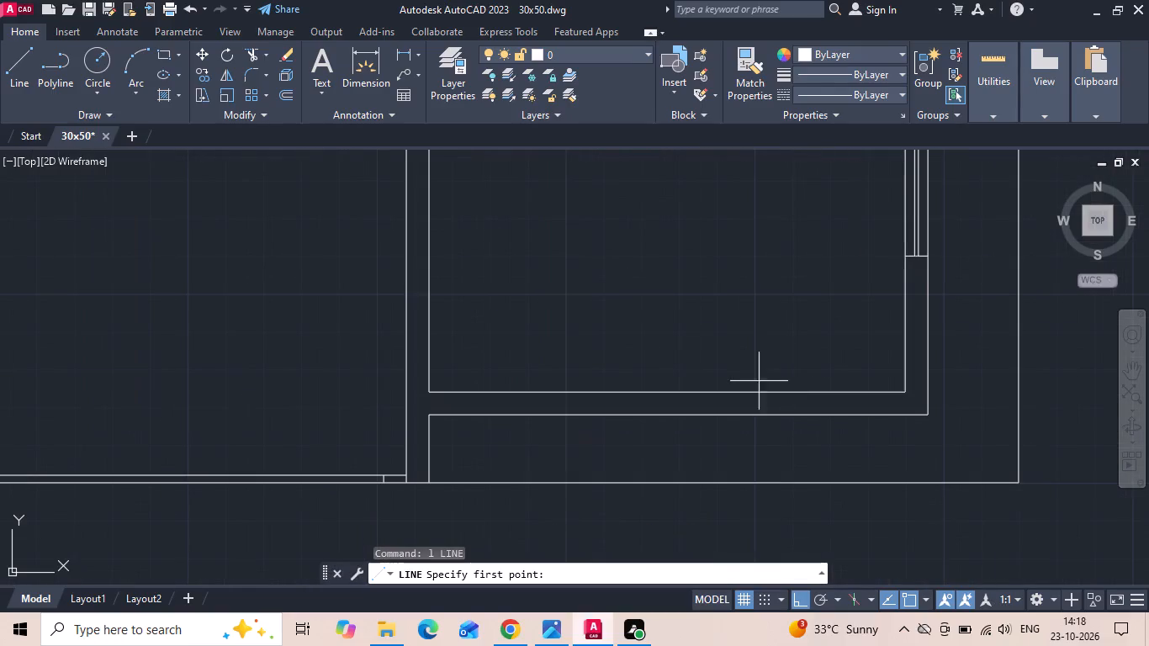
{"action": "left_click", "coordinate": [668, 394]}
{"action": "scroll", "coordinate": [667, 426], "scroll_direction": "up", "scroll_amount": 2}
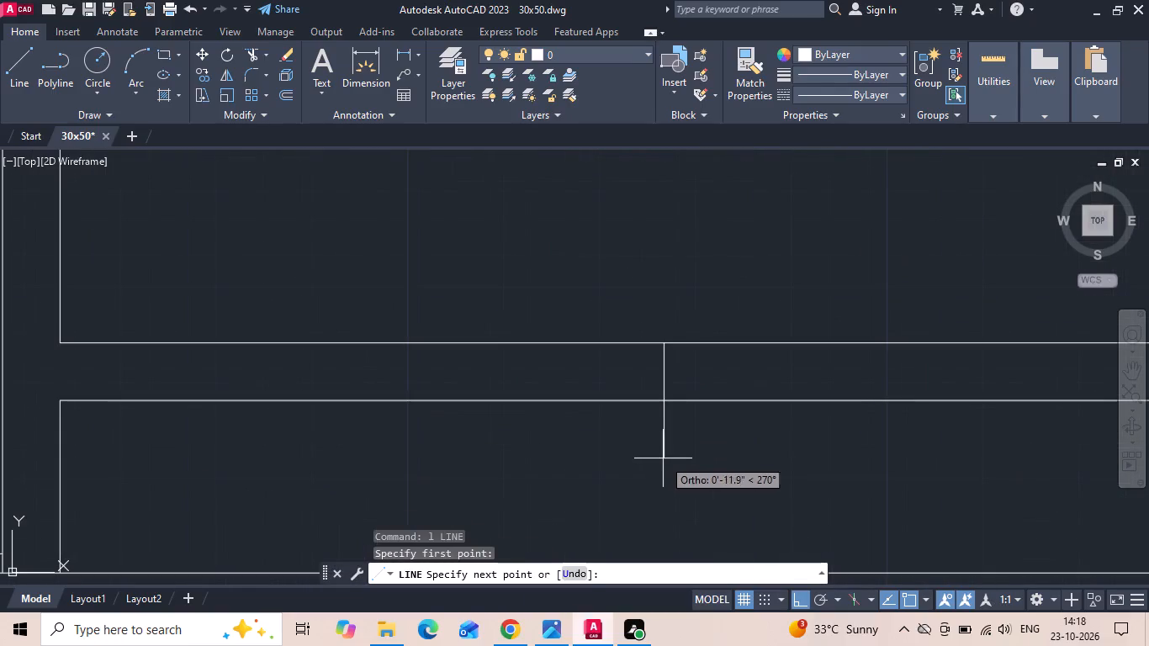
{"action": "left_click", "coordinate": [663, 458]}
{"action": "key", "text": "Escape"}
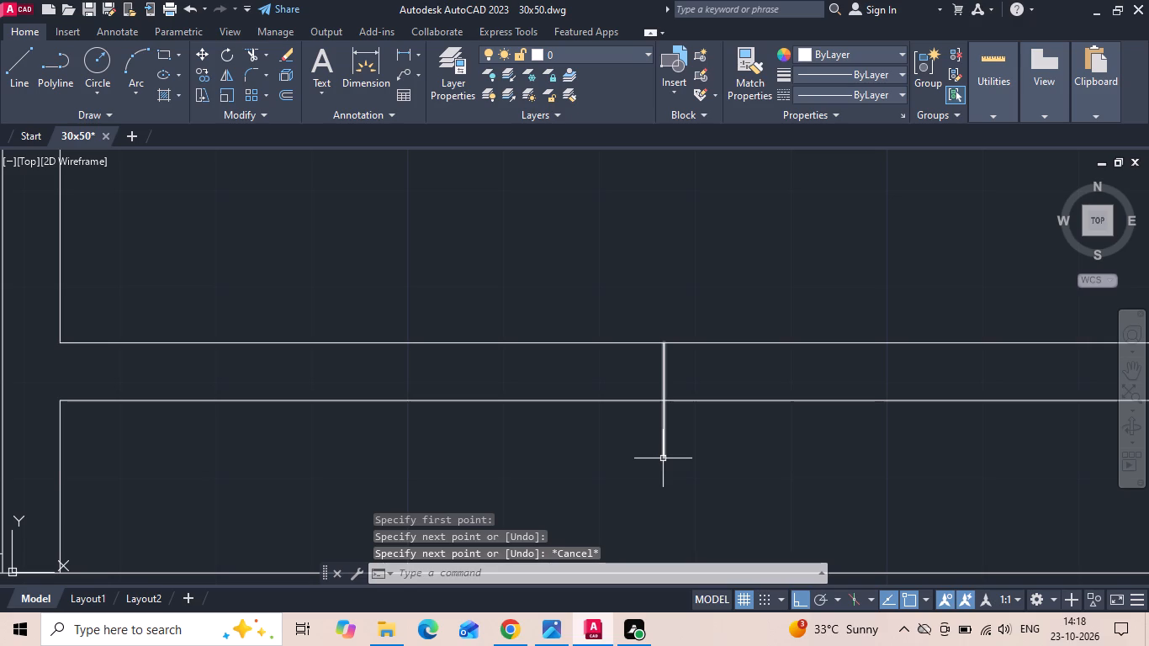
Offset the centre line 3'3" to both sides to mark the jambs of Bedroom 3's south window.
{"action": "type", "text": "o"}
{"action": "key", "text": "space"}
{"action": "key", "text": "3"}
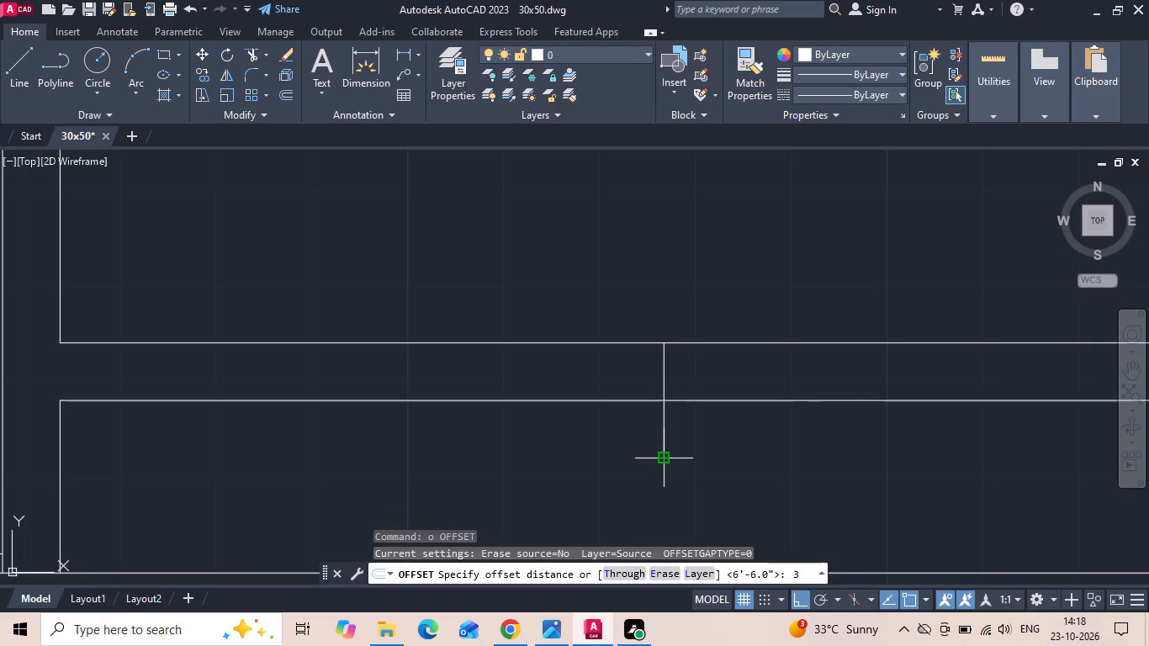
{"action": "type", "text": "'3"}
{"action": "key", "text": "space"}
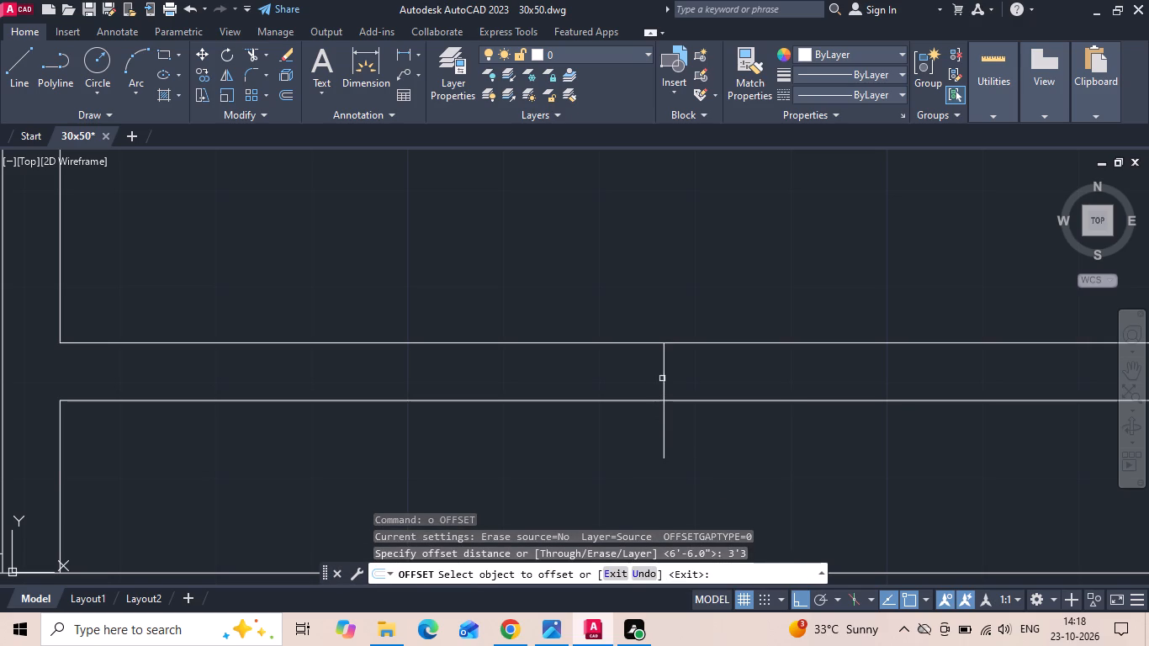
{"action": "left_click_drag", "start_coordinate": [663, 375], "coordinate": [622, 369]}
{"action": "left_click", "coordinate": [543, 366]}
{"action": "left_click", "coordinate": [662, 380]}
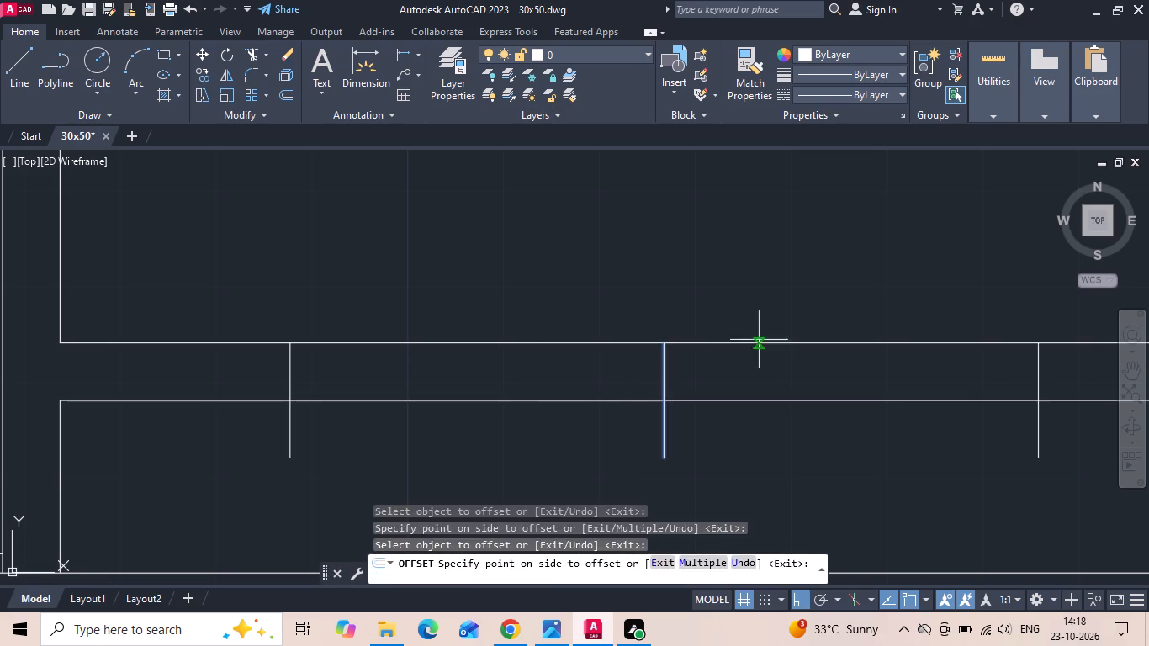
{"action": "left_click", "coordinate": [767, 337]}
{"action": "key", "text": "Escape"}
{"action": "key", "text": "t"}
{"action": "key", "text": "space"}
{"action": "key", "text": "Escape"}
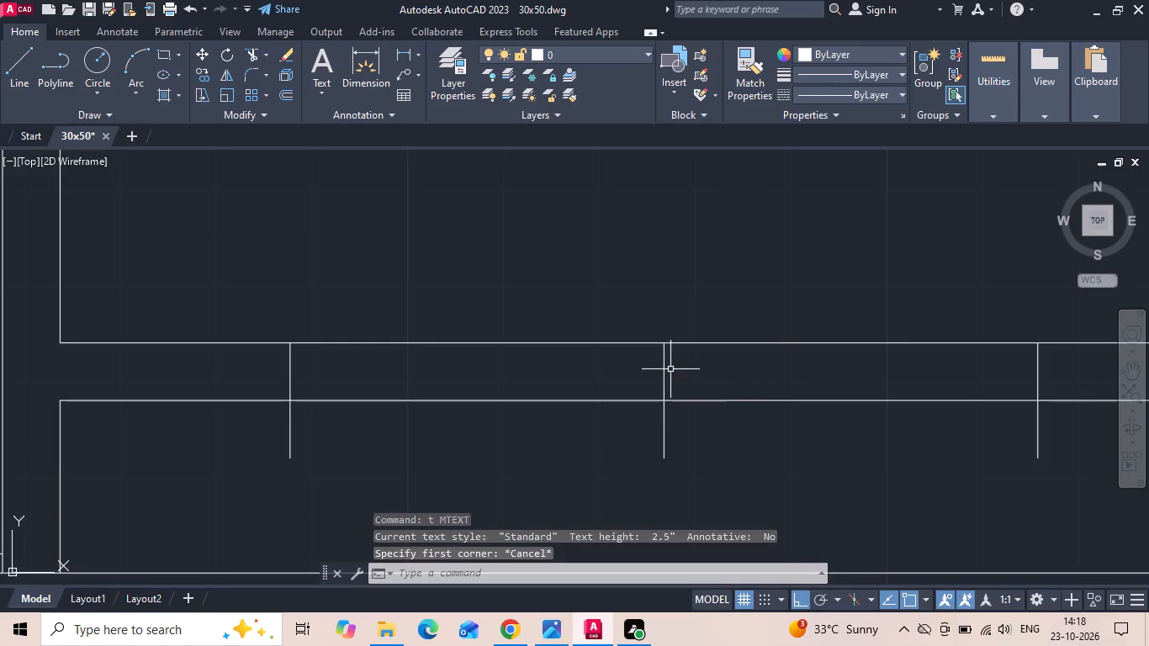
Trim away the centre line and the jamb ends projecting beyond Bedroom 3's south wall.
{"action": "type", "text": "tr"}
{"action": "key", "text": "space"}
{"action": "left_click_drag", "start_coordinate": [670, 370], "coordinate": [633, 369]}
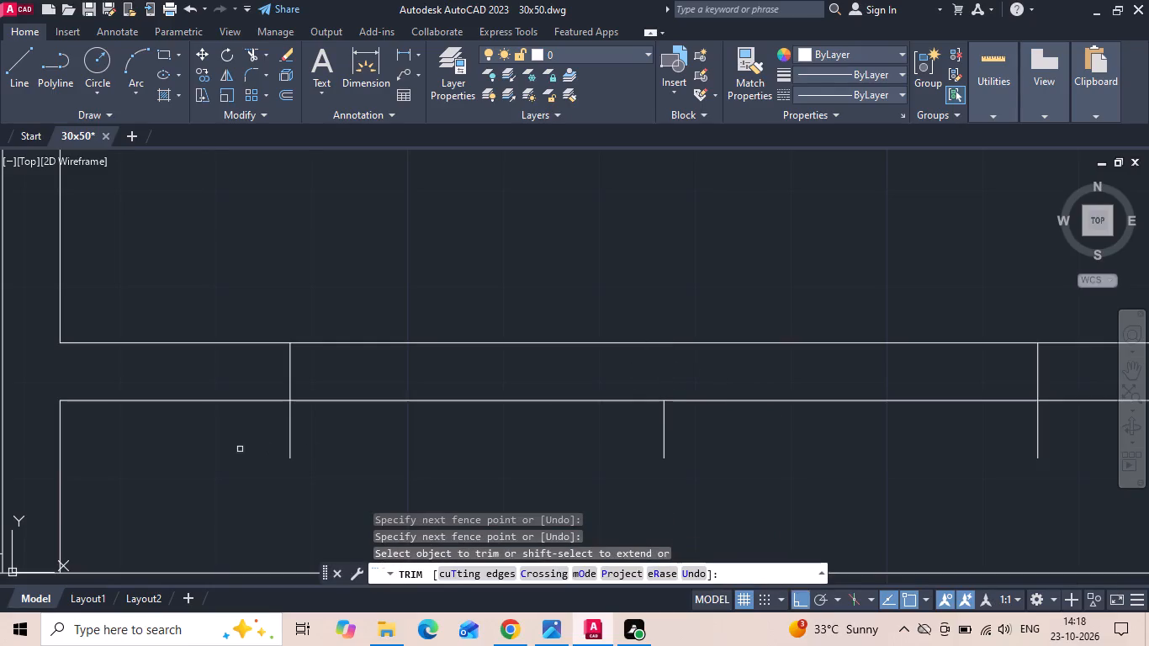
{"action": "left_click", "coordinate": [240, 448]}
{"action": "left_click", "coordinate": [1043, 436]}
{"action": "scroll", "coordinate": [741, 450], "scroll_direction": "down", "scroll_amount": 5}
{"action": "key", "text": "Escape"}
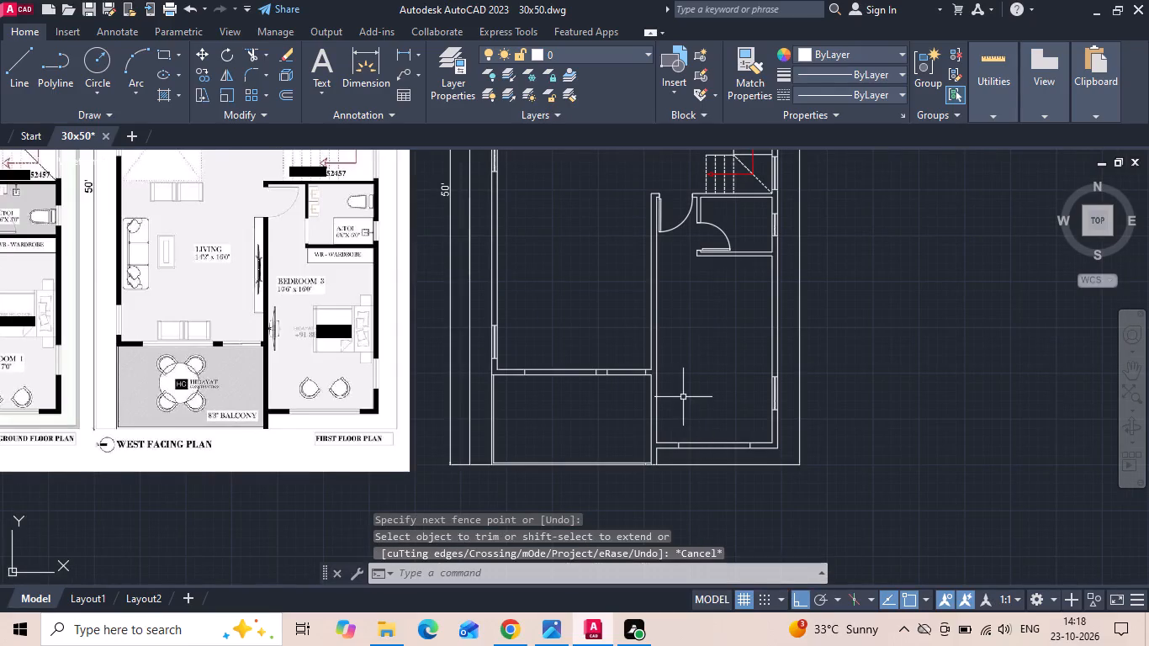
Copy the two glazing lines of the ground floor's dining window into Bedroom 3's south window, starting at its west jamb.
{"action": "scroll", "coordinate": [683, 397], "scroll_direction": "down", "scroll_amount": 2}
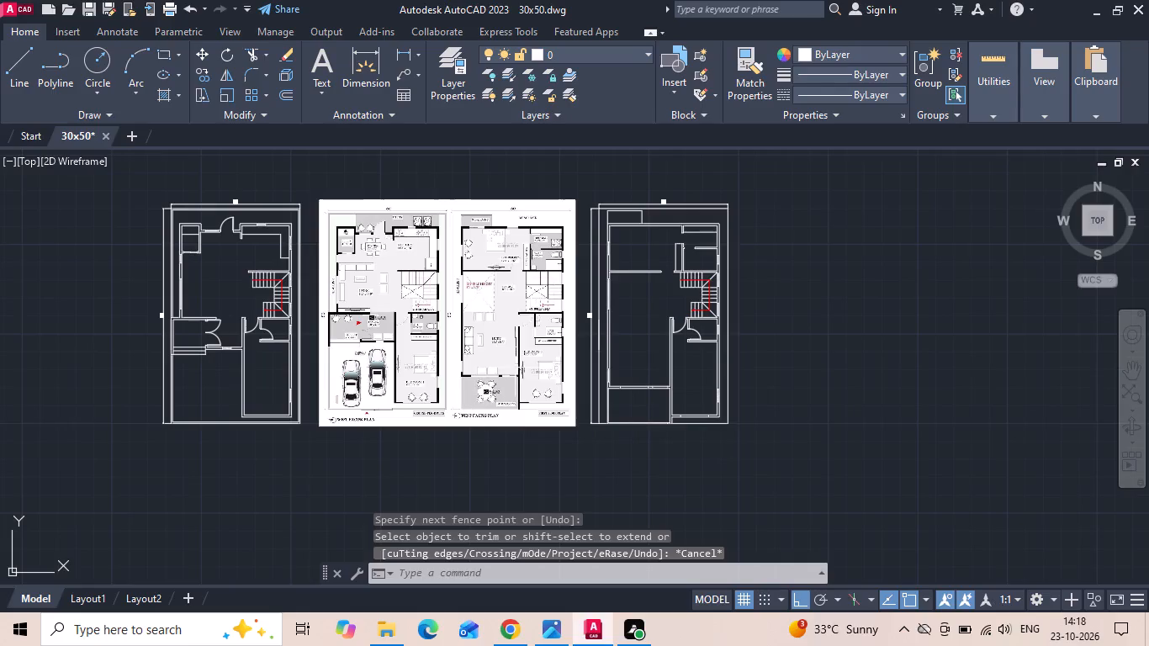
{"action": "scroll", "coordinate": [645, 256], "scroll_direction": "up", "scroll_amount": 3}
{"action": "middle_click_drag", "start_coordinate": [595, 299], "coordinate": [543, 351]}
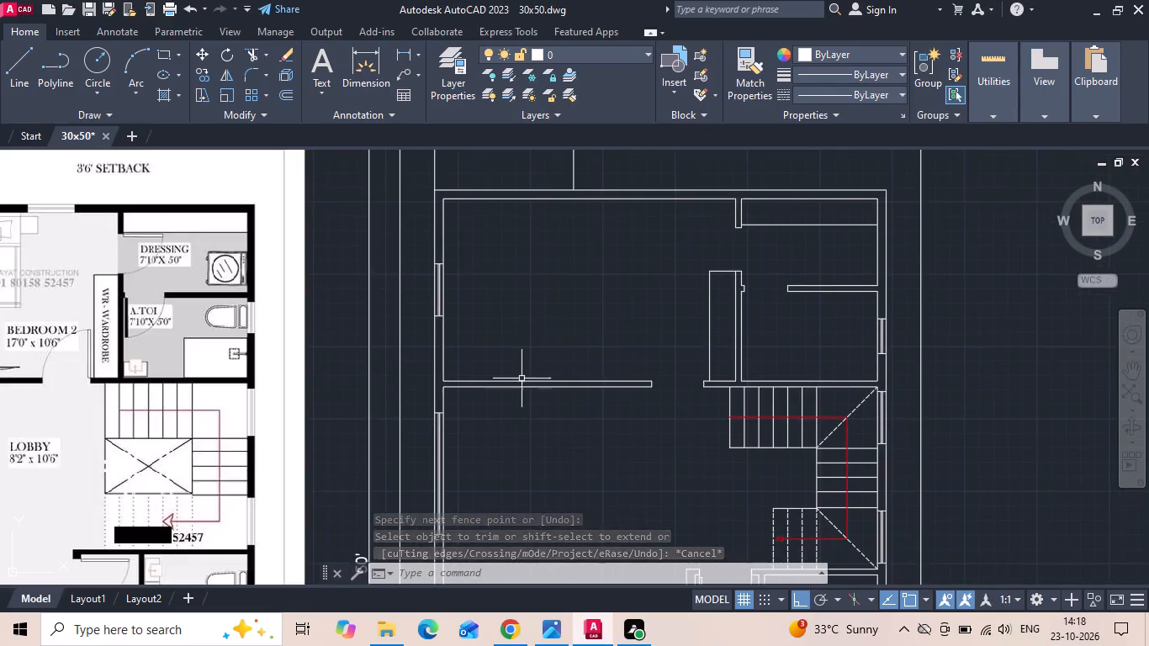
{"action": "scroll", "coordinate": [751, 289], "scroll_direction": "down", "scroll_amount": 2}
{"action": "middle_click_drag", "start_coordinate": [31, 256], "coordinate": [188, 243]}
{"action": "scroll", "coordinate": [179, 246], "scroll_direction": "up", "scroll_amount": 7}
{"action": "left_click_drag", "start_coordinate": [159, 280], "coordinate": [154, 294]}
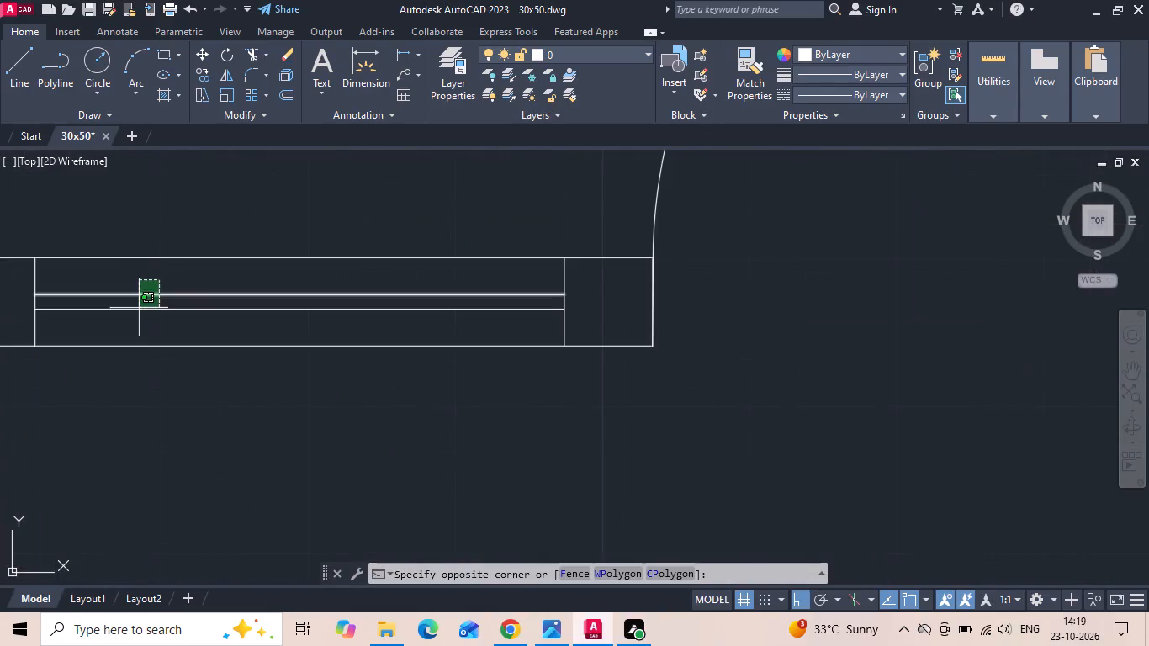
{"action": "left_click", "coordinate": [130, 326]}
{"action": "right_click", "coordinate": [130, 326]}
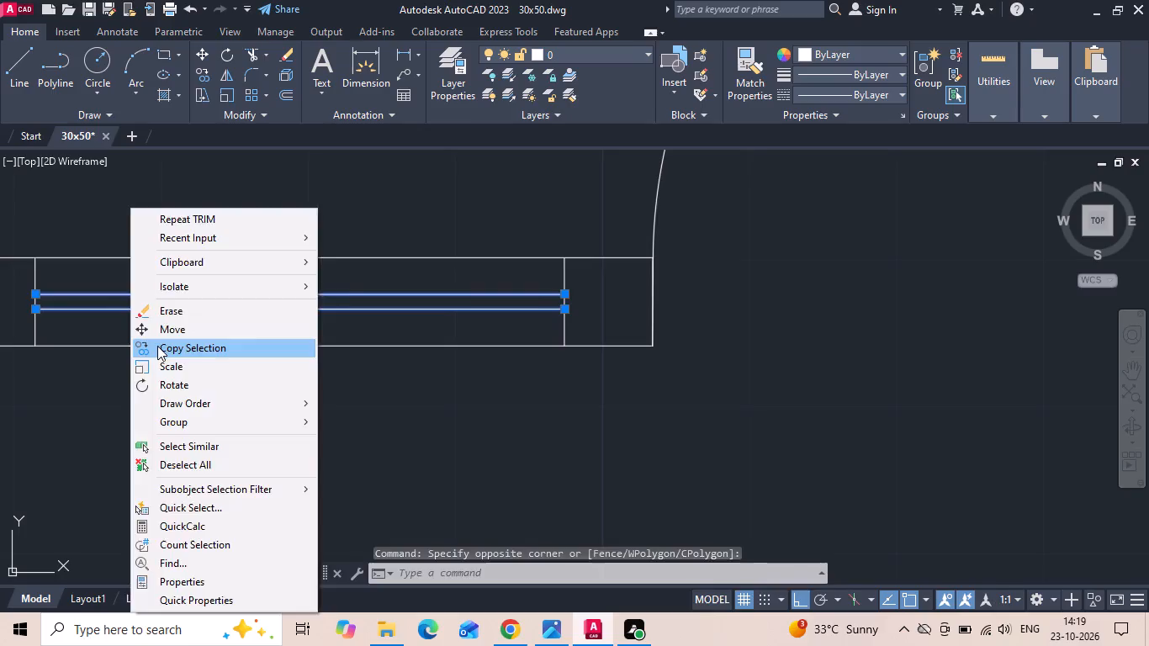
{"action": "left_click", "coordinate": [157, 346]}
{"action": "left_click", "coordinate": [35, 252]}
{"action": "scroll", "coordinate": [216, 226], "scroll_direction": "down", "scroll_amount": 5}
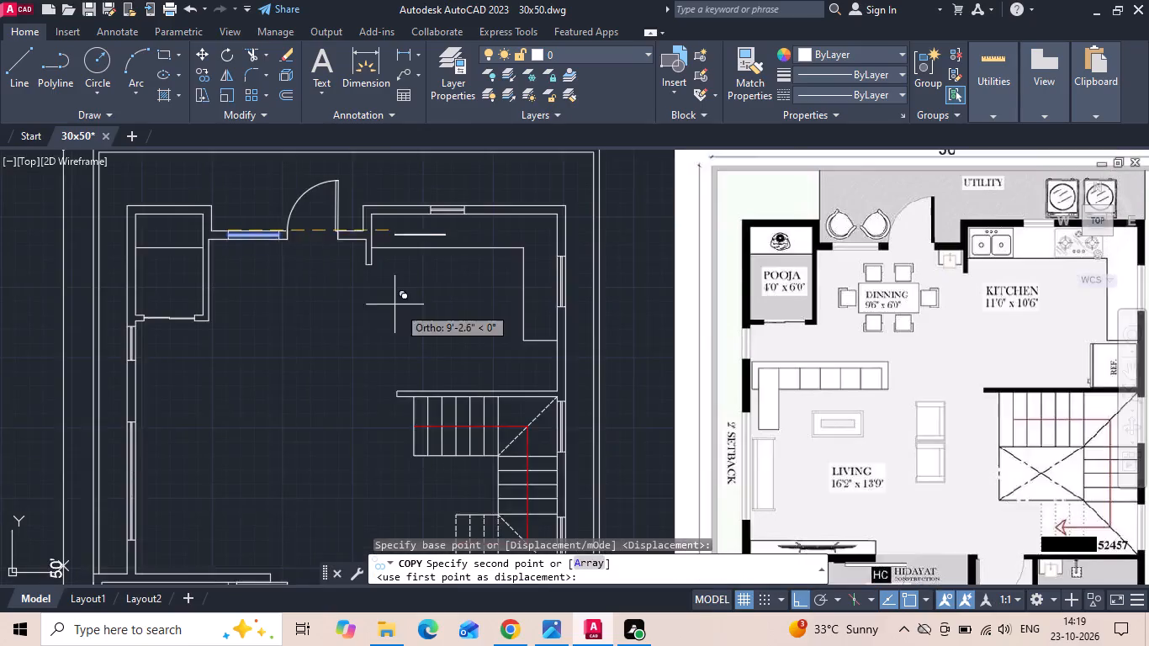
{"action": "scroll", "coordinate": [405, 308], "scroll_direction": "down", "scroll_amount": 3}
{"action": "middle_click_drag", "start_coordinate": [415, 327], "coordinate": [272, 189]}
{"action": "scroll", "coordinate": [638, 379], "scroll_direction": "up", "scroll_amount": 3}
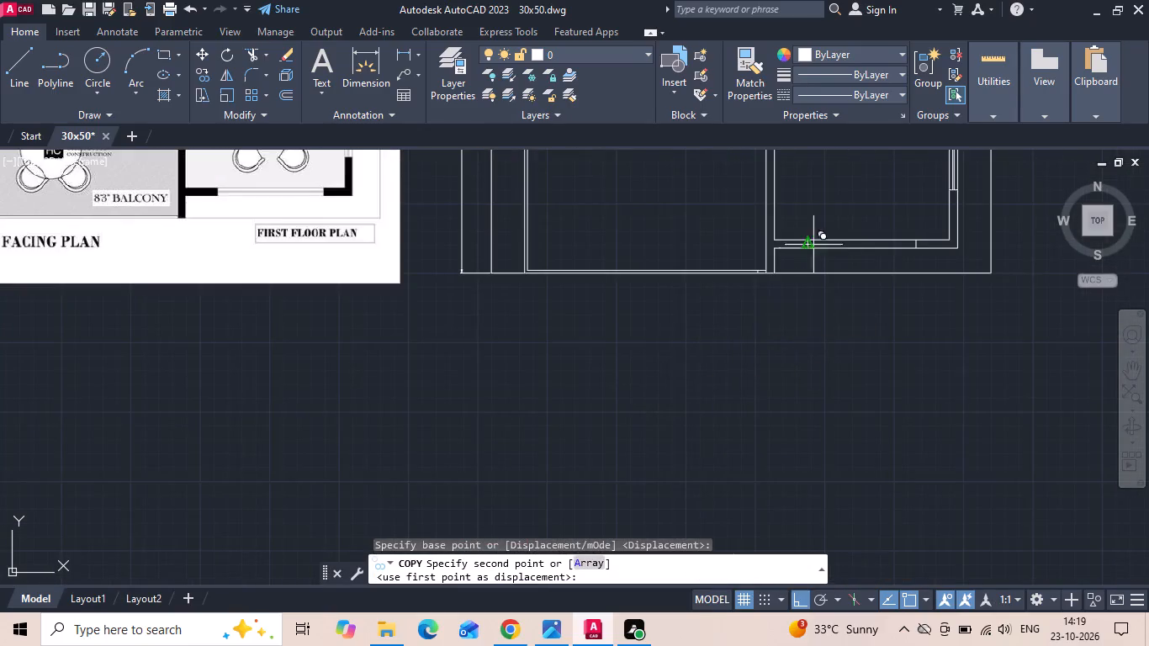
{"action": "scroll", "coordinate": [824, 239], "scroll_direction": "up", "scroll_amount": 3}
{"action": "left_click", "coordinate": [750, 246]}
Place another copy of the glazing lines at the west edge of the living room's south window.
{"action": "scroll", "coordinate": [765, 386], "scroll_direction": "down", "scroll_amount": 3}
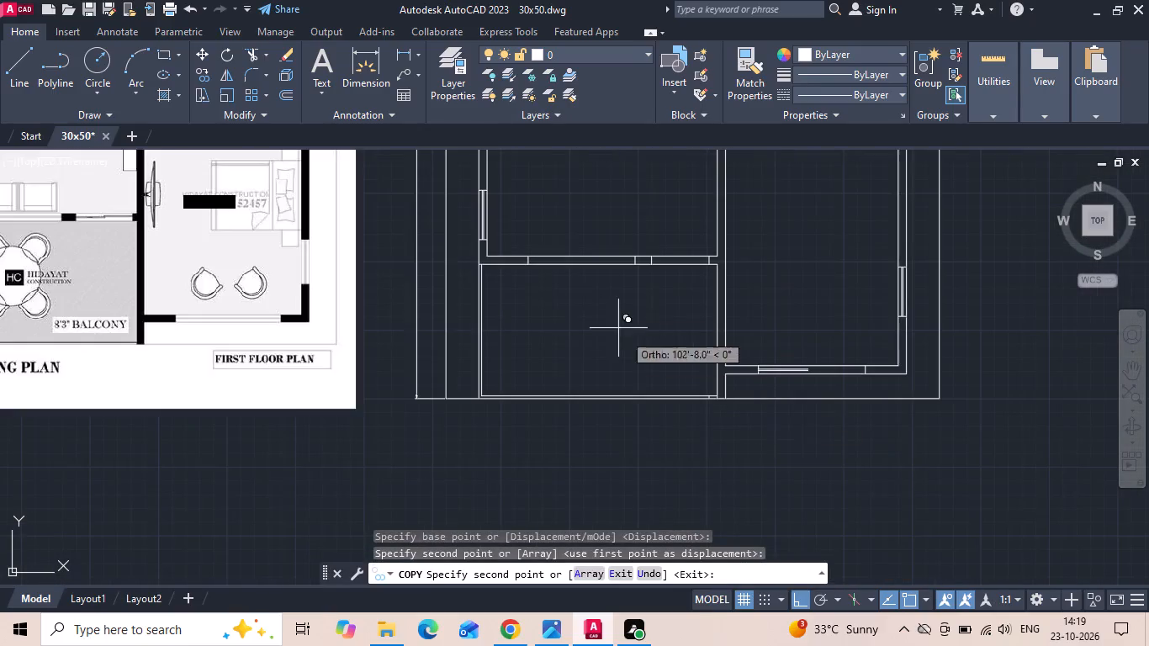
{"action": "scroll", "coordinate": [525, 250], "scroll_direction": "up", "scroll_amount": 2}
{"action": "left_click", "coordinate": [529, 267]}
{"action": "scroll", "coordinate": [397, 278], "scroll_direction": "down", "scroll_amount": 2}
{"action": "key", "text": "Escape"}
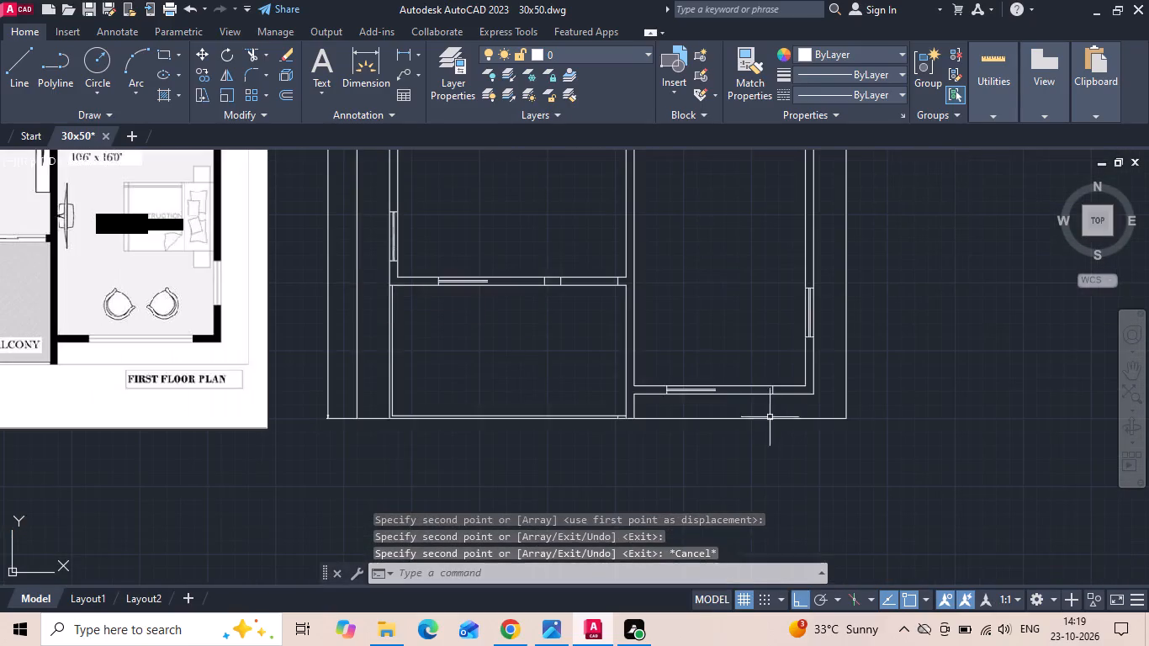
Extend the glazing lines in Bedroom 3's and the living room's south windows to their east jambs.
{"action": "type", "text": "ex"}
{"action": "key", "text": "space"}
{"action": "scroll", "coordinate": [745, 382], "scroll_direction": "up", "scroll_amount": 2}
{"action": "left_click", "coordinate": [659, 406]}
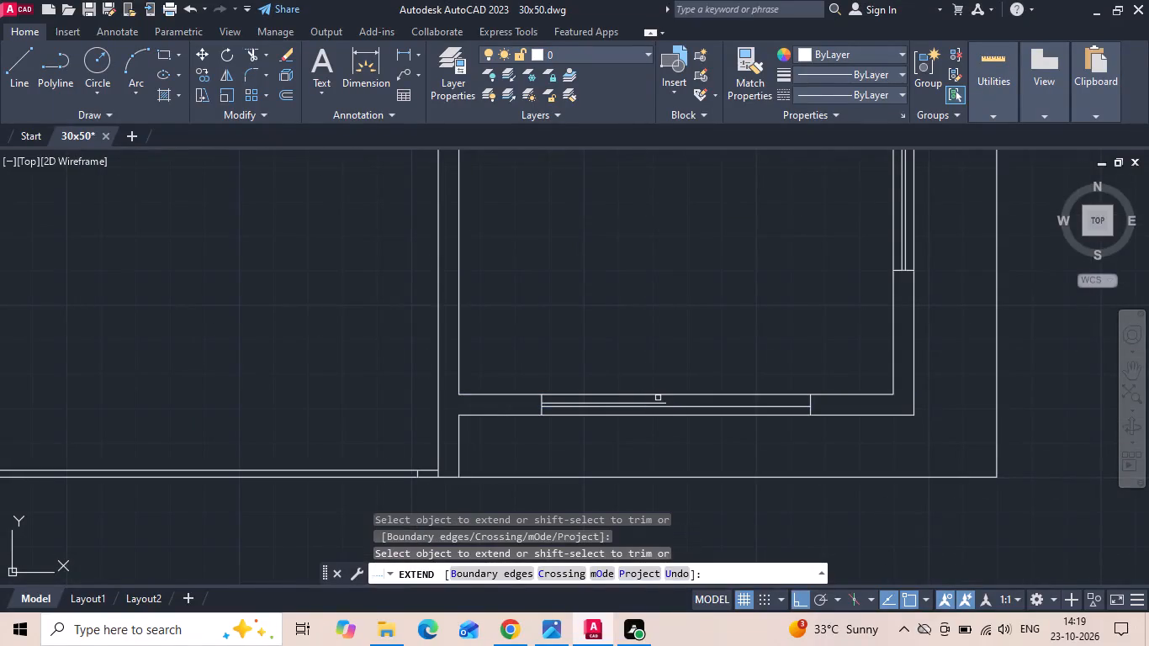
{"action": "left_click", "coordinate": [658, 404]}
{"action": "scroll", "coordinate": [762, 421], "scroll_direction": "down", "scroll_amount": 1}
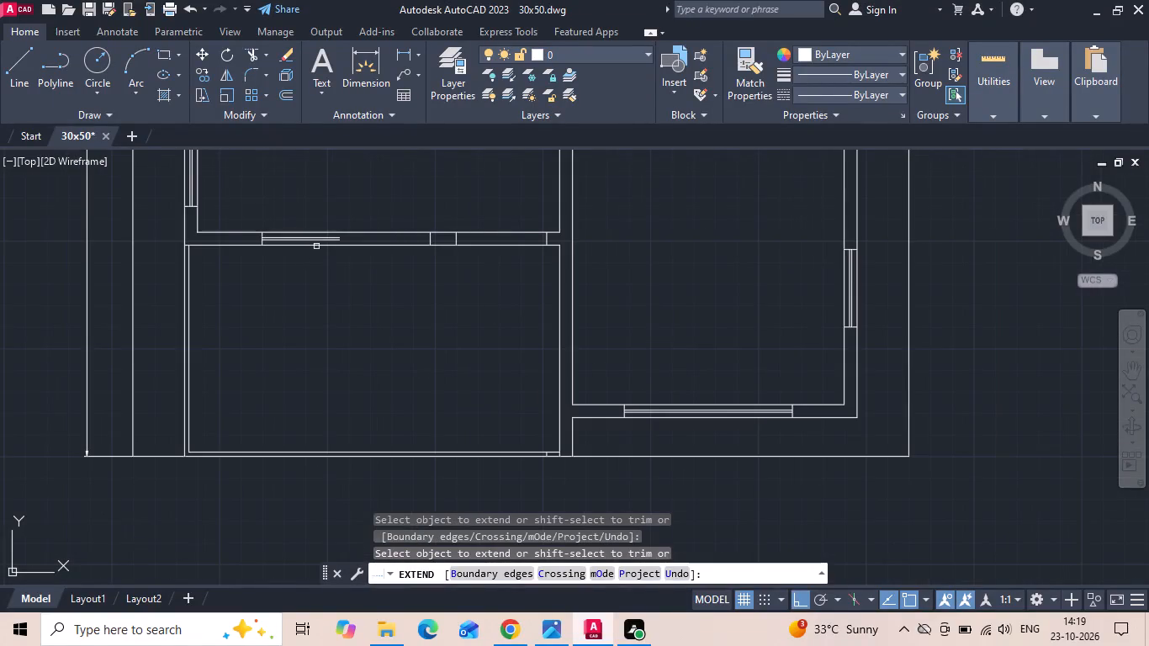
{"action": "scroll", "coordinate": [317, 244], "scroll_direction": "up", "scroll_amount": 1}
{"action": "left_click", "coordinate": [332, 237]}
{"action": "left_click", "coordinate": [338, 233]}
{"action": "key", "text": "Escape"}
Copy Bedroom 3's complete south window, jambs included, to the middle of the ground floor Bedroom 1's south wall.
{"action": "scroll", "coordinate": [471, 248], "scroll_direction": "down", "scroll_amount": 1}
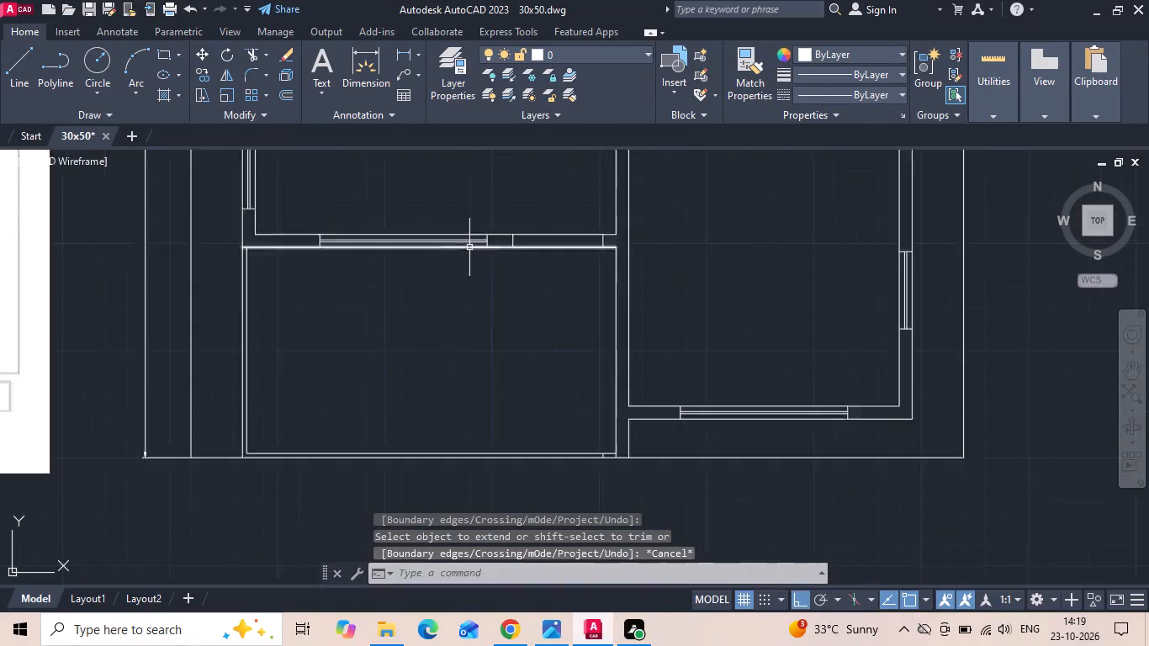
{"action": "scroll", "coordinate": [469, 247], "scroll_direction": "down", "scroll_amount": 1}
{"action": "left_click_drag", "start_coordinate": [588, 337], "coordinate": [597, 346]}
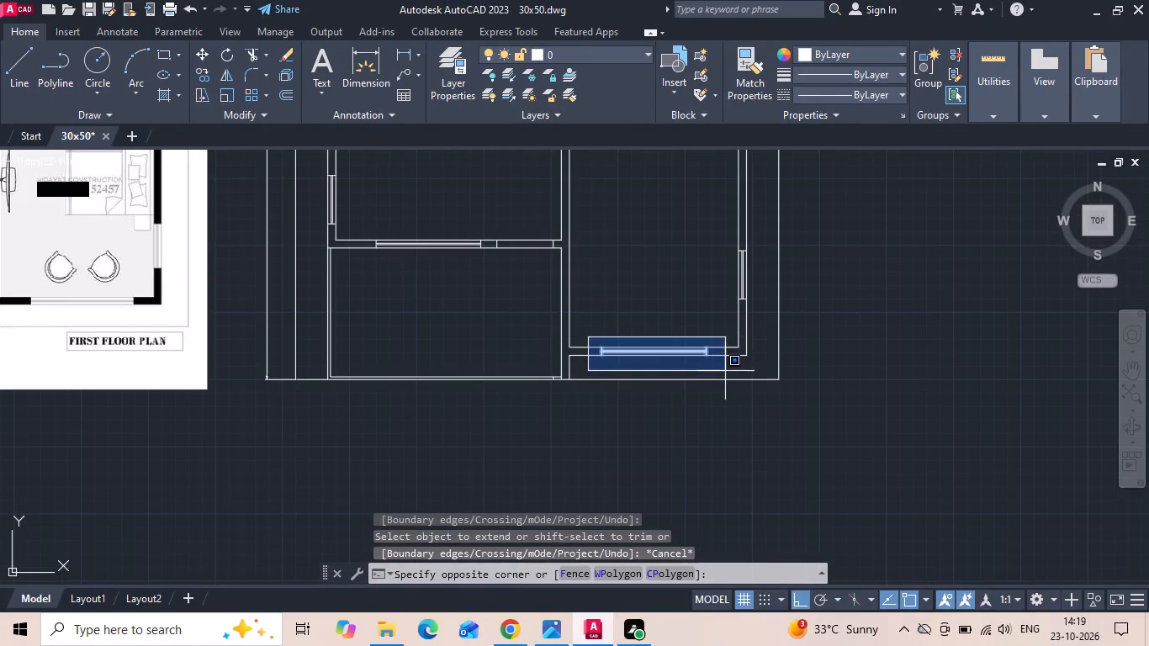
{"action": "scroll", "coordinate": [725, 371], "scroll_direction": "up", "scroll_amount": 1}
{"action": "left_click", "coordinate": [719, 373]}
{"action": "right_click", "coordinate": [625, 300]}
{"action": "left_click", "coordinate": [649, 346]}
{"action": "scroll", "coordinate": [589, 323], "scroll_direction": "up", "scroll_amount": 2}
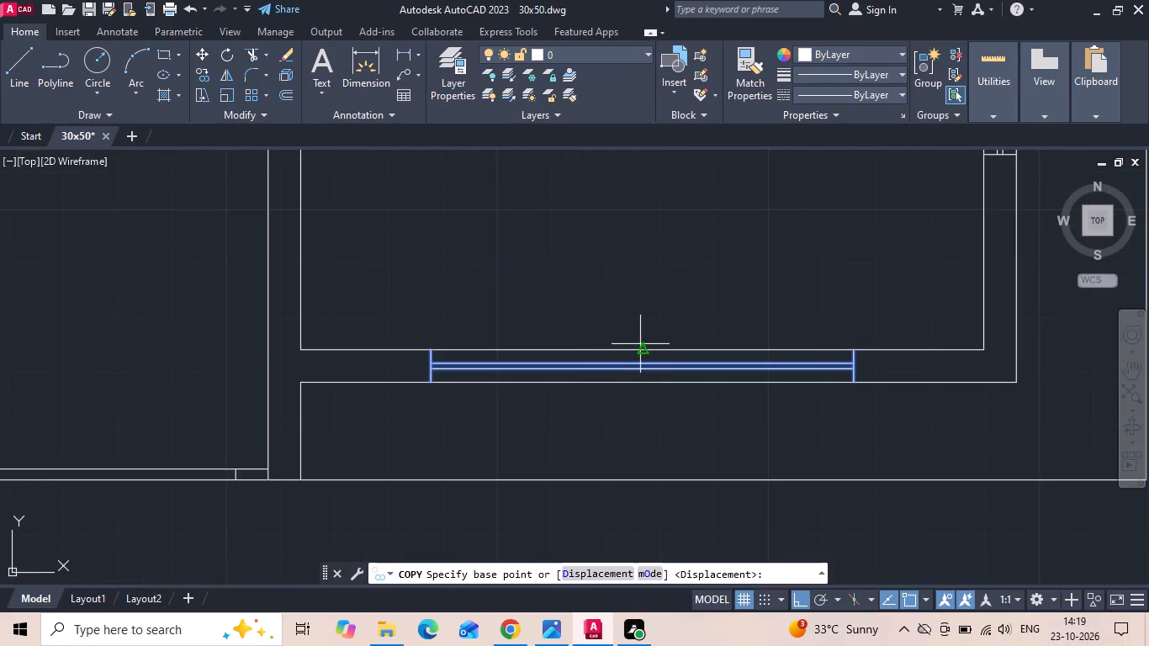
{"action": "left_click", "coordinate": [644, 348]}
{"action": "scroll", "coordinate": [747, 294], "scroll_direction": "down", "scroll_amount": 5}
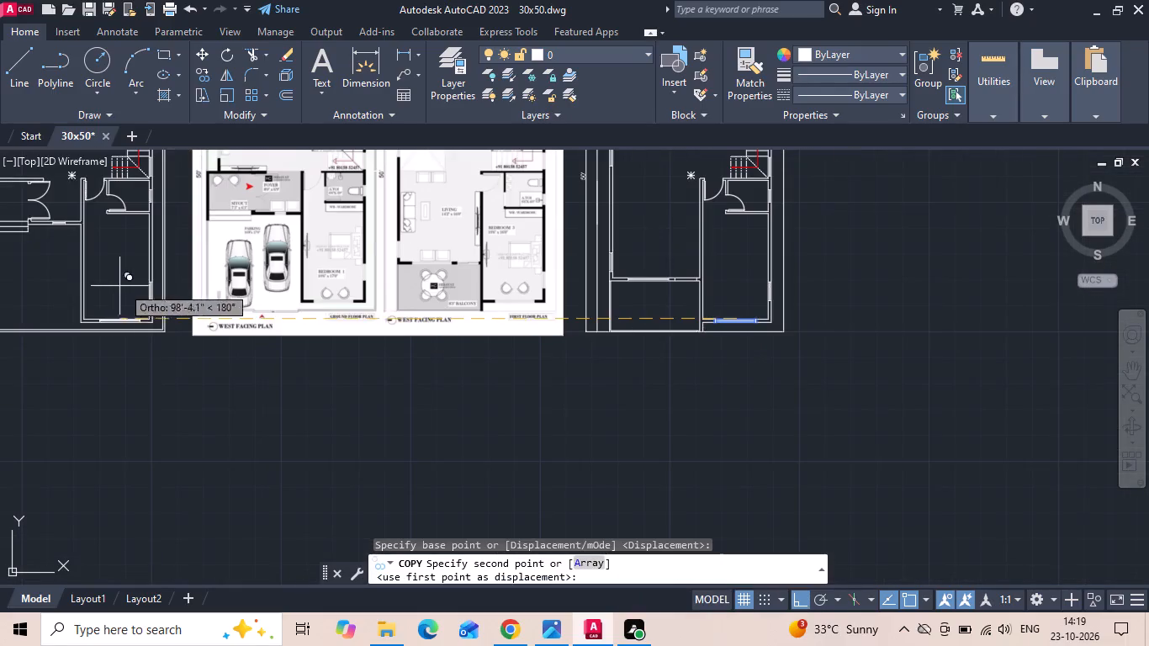
{"action": "scroll", "coordinate": [106, 289], "scroll_direction": "up", "scroll_amount": 2}
{"action": "left_click", "coordinate": [135, 365]}
{"action": "key", "text": "Escape"}
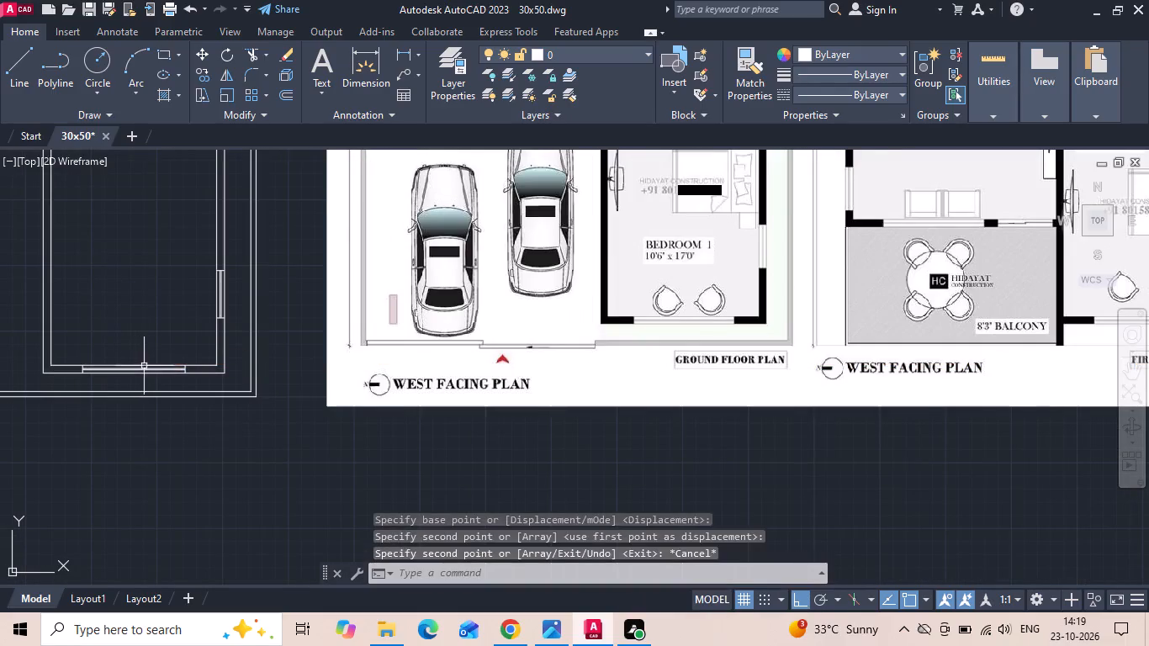
Save the drawing.
{"action": "key", "text": "ctrl+s"}
Measure Bedroom 3's inside depth from the attached toilet's south wall to the bedroom's south wall.
{"action": "scroll", "coordinate": [292, 391], "scroll_direction": "down", "scroll_amount": 2}
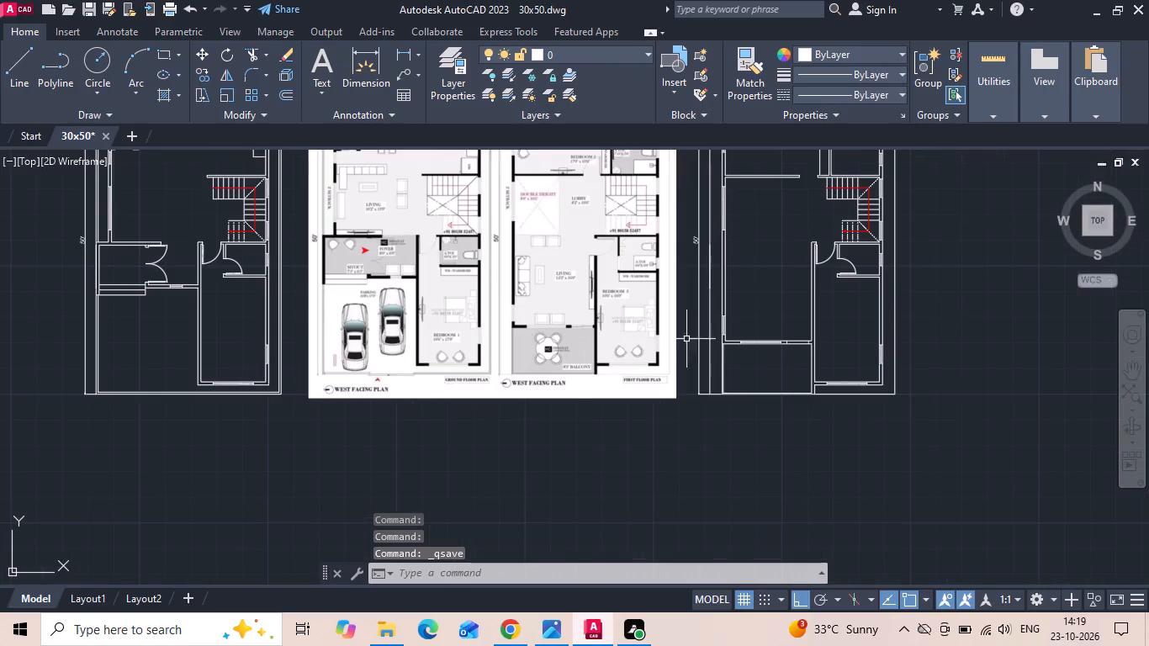
{"action": "scroll", "coordinate": [869, 263], "scroll_direction": "up", "scroll_amount": 2}
{"action": "left_click", "coordinate": [401, 47]}
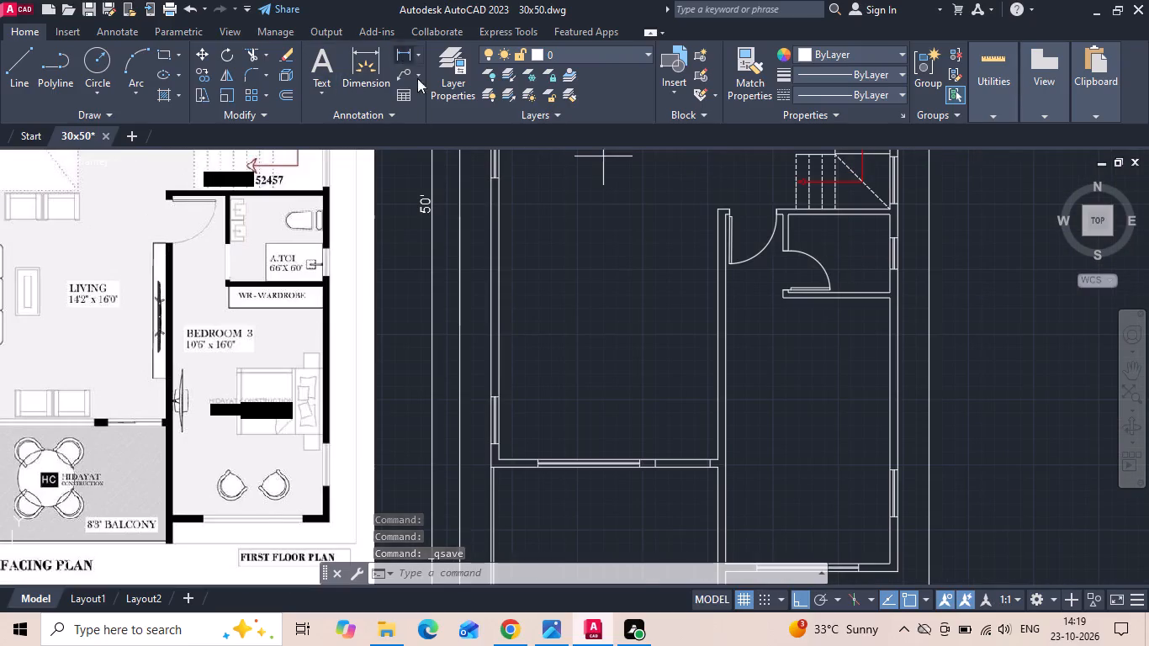
{"action": "left_click", "coordinate": [823, 301]}
{"action": "middle_click_drag", "start_coordinate": [805, 381], "coordinate": [811, 347]}
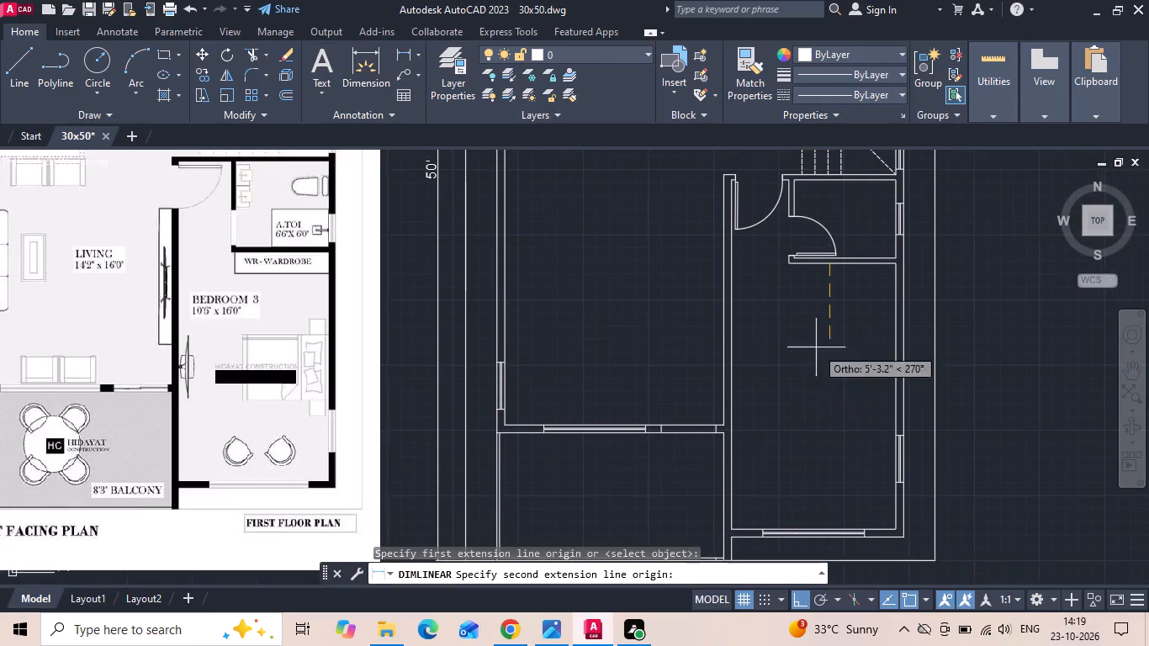
{"action": "left_click", "coordinate": [830, 526]}
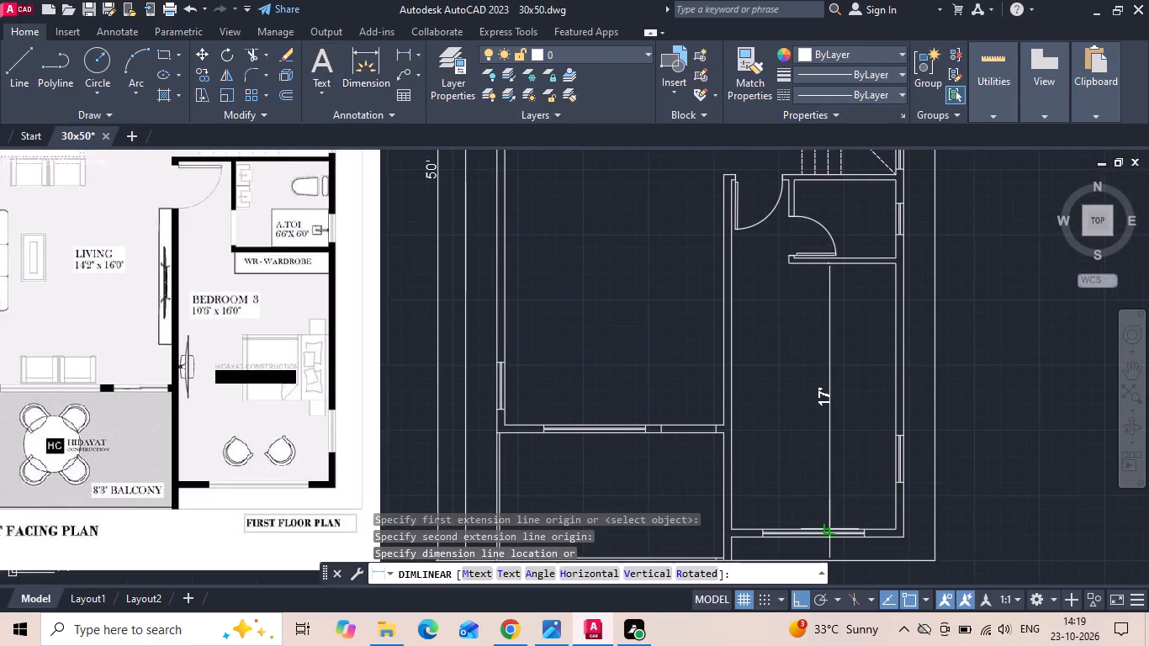
{"action": "key", "text": "Escape"}
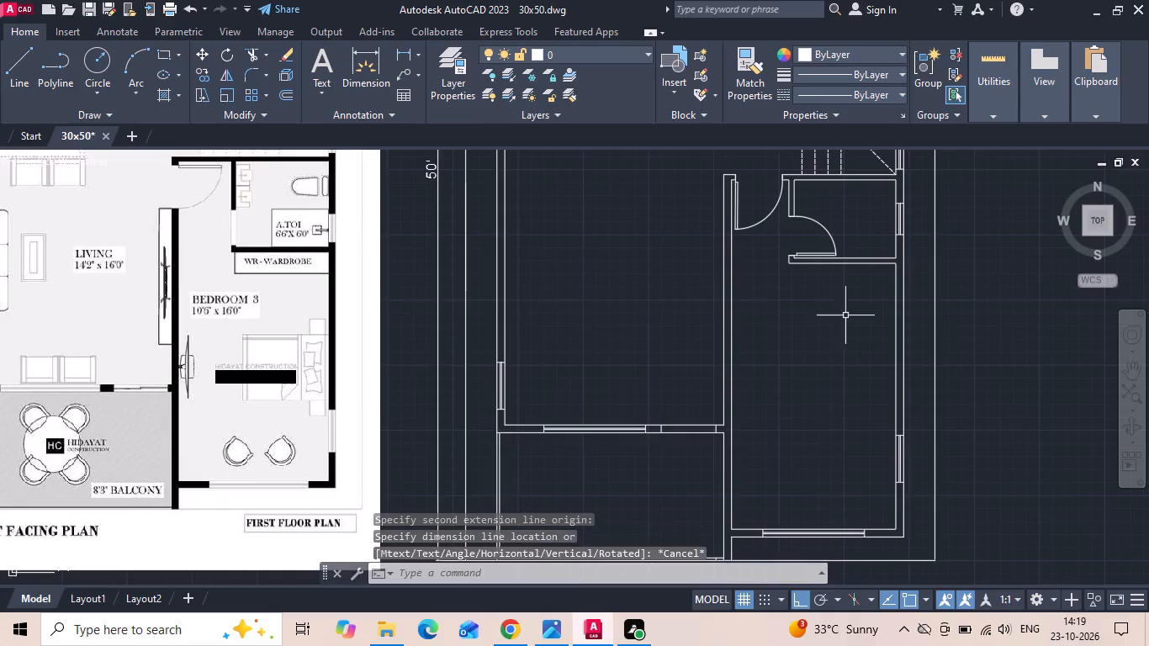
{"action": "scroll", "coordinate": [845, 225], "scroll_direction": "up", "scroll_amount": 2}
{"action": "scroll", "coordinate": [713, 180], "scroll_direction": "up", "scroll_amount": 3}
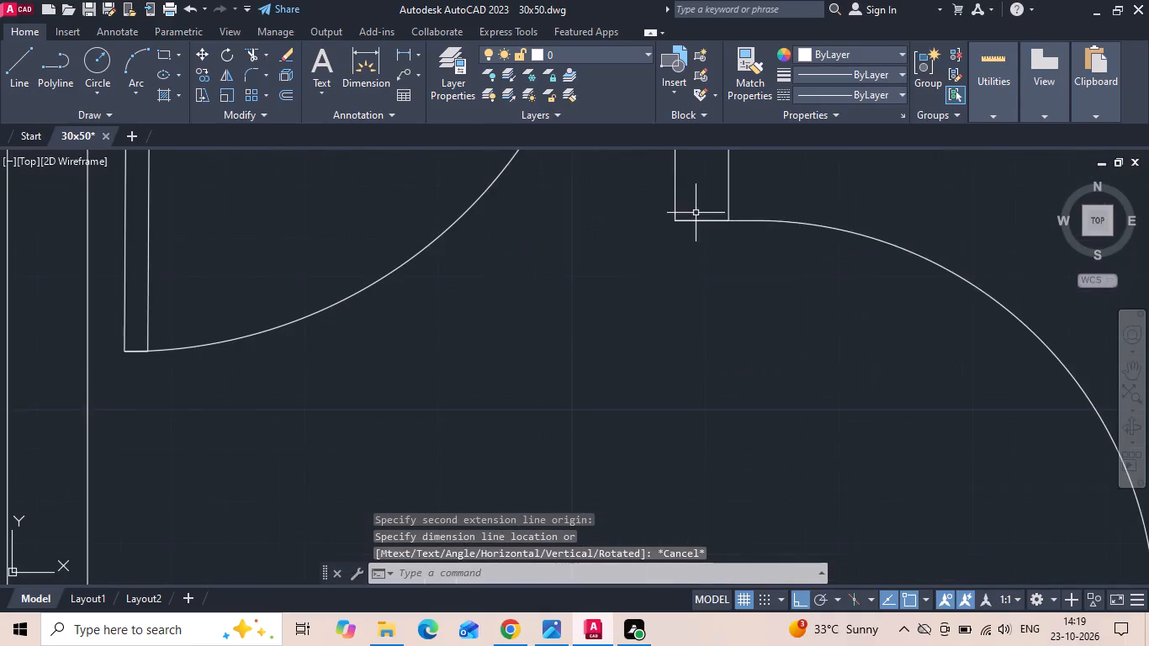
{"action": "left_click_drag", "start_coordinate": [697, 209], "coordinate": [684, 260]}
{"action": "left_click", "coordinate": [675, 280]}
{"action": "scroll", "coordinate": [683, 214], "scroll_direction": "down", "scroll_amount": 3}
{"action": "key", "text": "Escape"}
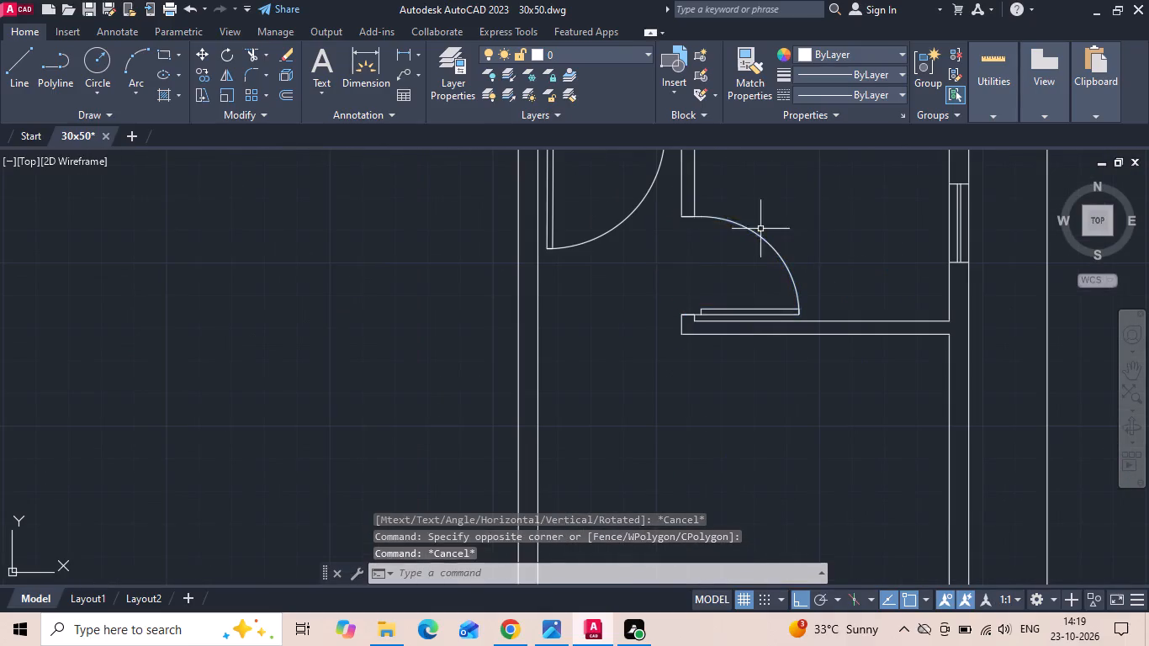
Move the first floor attached toilet's door, jambs and south wall lines 12 inches south.
{"action": "scroll", "coordinate": [712, 218], "scroll_direction": "up", "scroll_amount": 2}
{"action": "left_click_drag", "start_coordinate": [806, 220], "coordinate": [744, 313]}
{"action": "left_click", "coordinate": [742, 316]}
{"action": "left_click_drag", "start_coordinate": [605, 210], "coordinate": [646, 233]}
{"action": "left_click", "coordinate": [749, 252]}
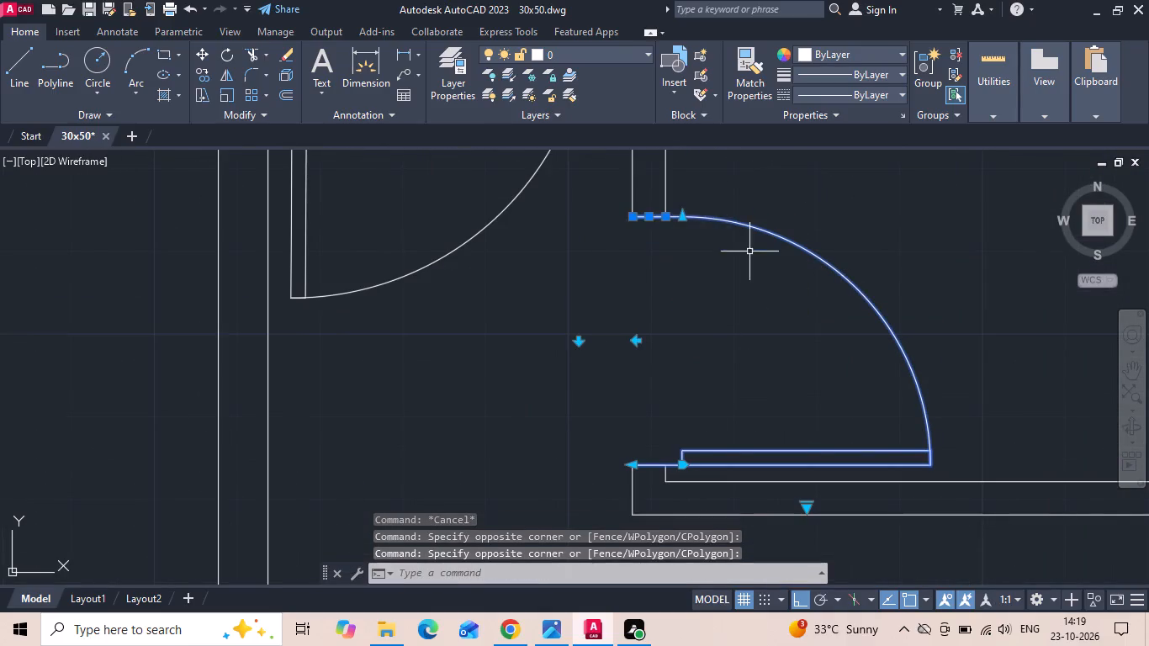
{"action": "scroll", "coordinate": [695, 185], "scroll_direction": "down", "scroll_amount": 2}
{"action": "left_click_drag", "start_coordinate": [850, 243], "coordinate": [831, 318]}
{"action": "left_click", "coordinate": [639, 382]}
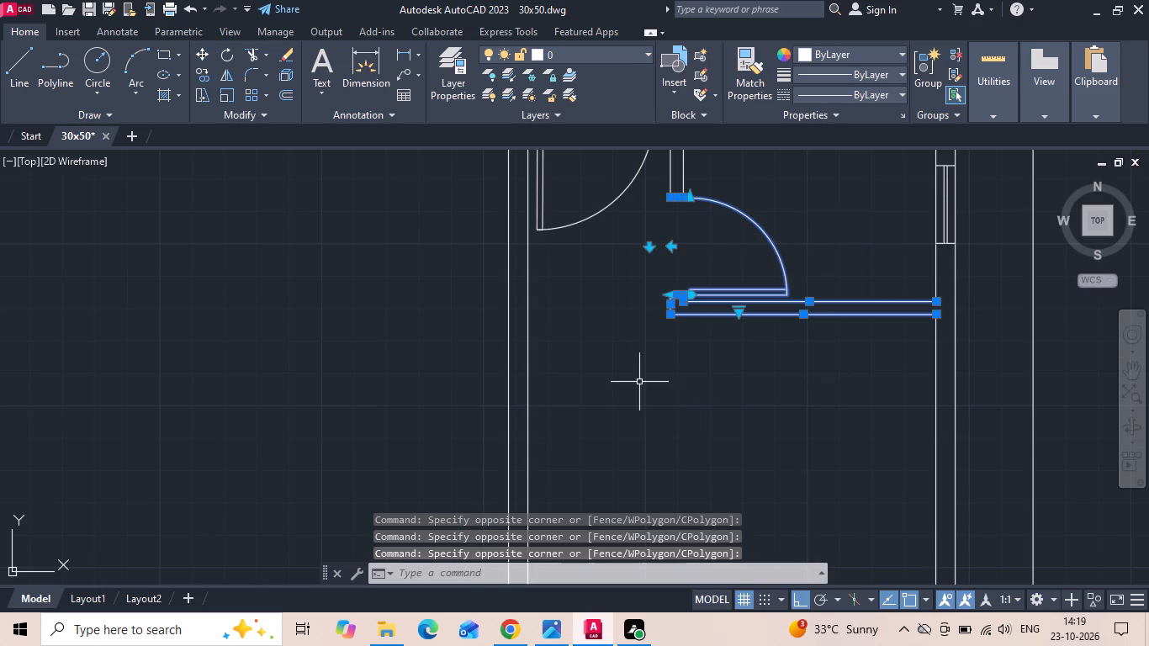
{"action": "right_click", "coordinate": [639, 382]}
{"action": "left_click", "coordinate": [709, 326]}
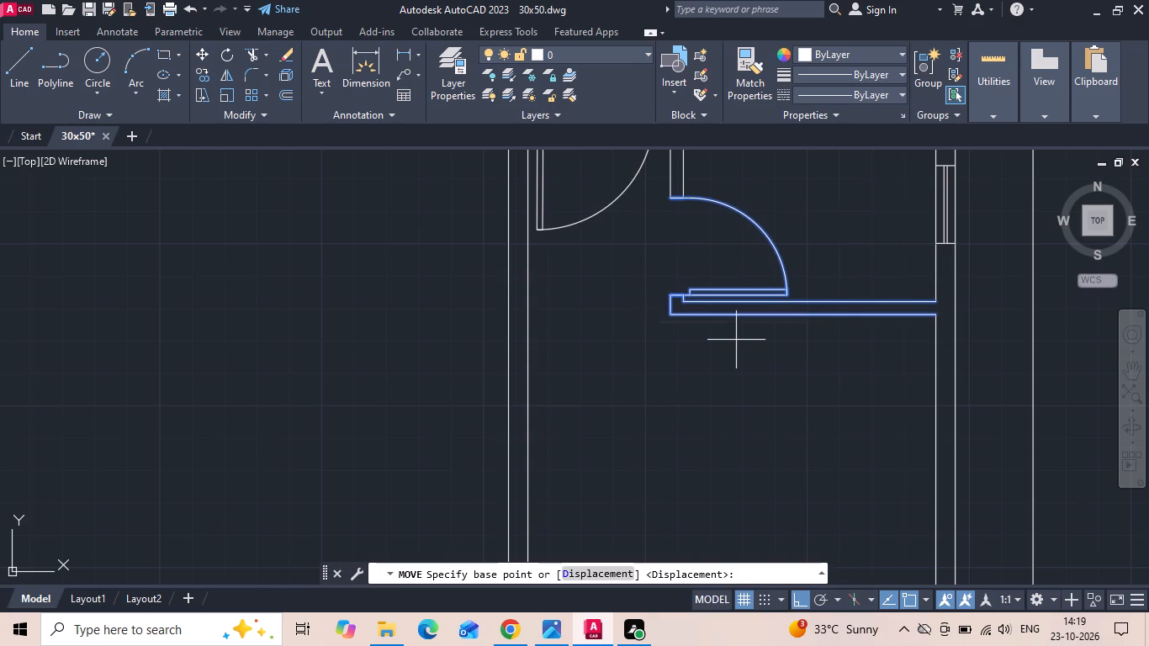
{"action": "left_click_drag", "start_coordinate": [740, 353], "coordinate": [751, 429]}
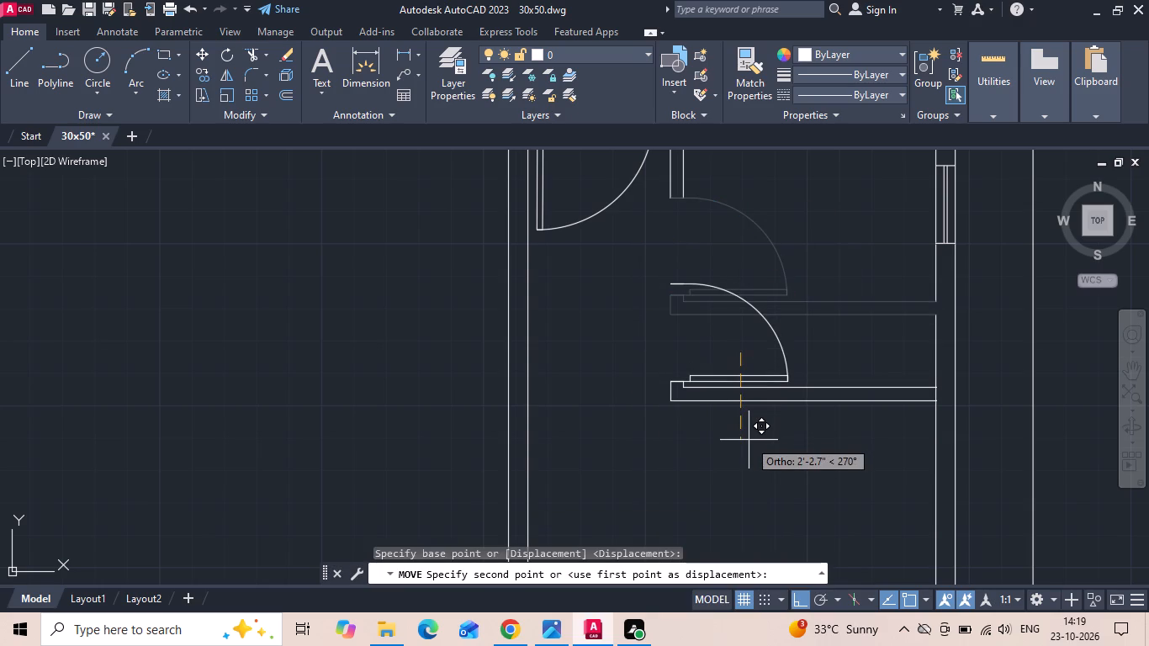
{"action": "type", "text": "12"}
{"action": "key", "text": "space"}
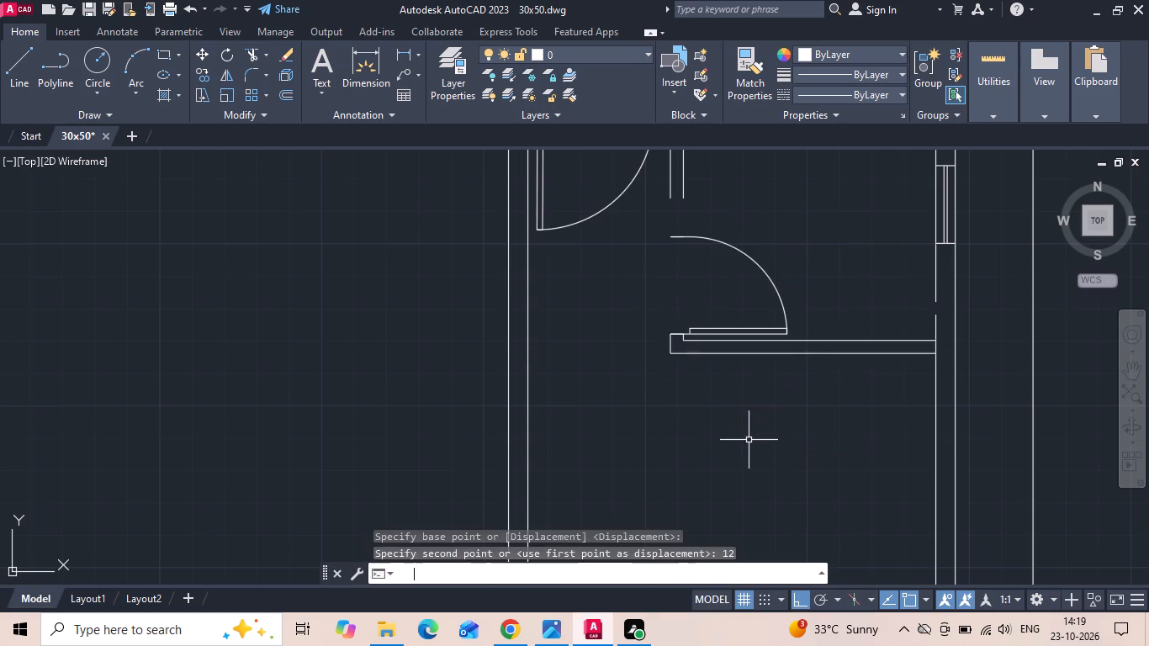
Fillet both lines of the moved toilet south wall to the inner line of the east exterior wall.
{"action": "key", "text": "f"}
{"action": "key", "text": "space"}
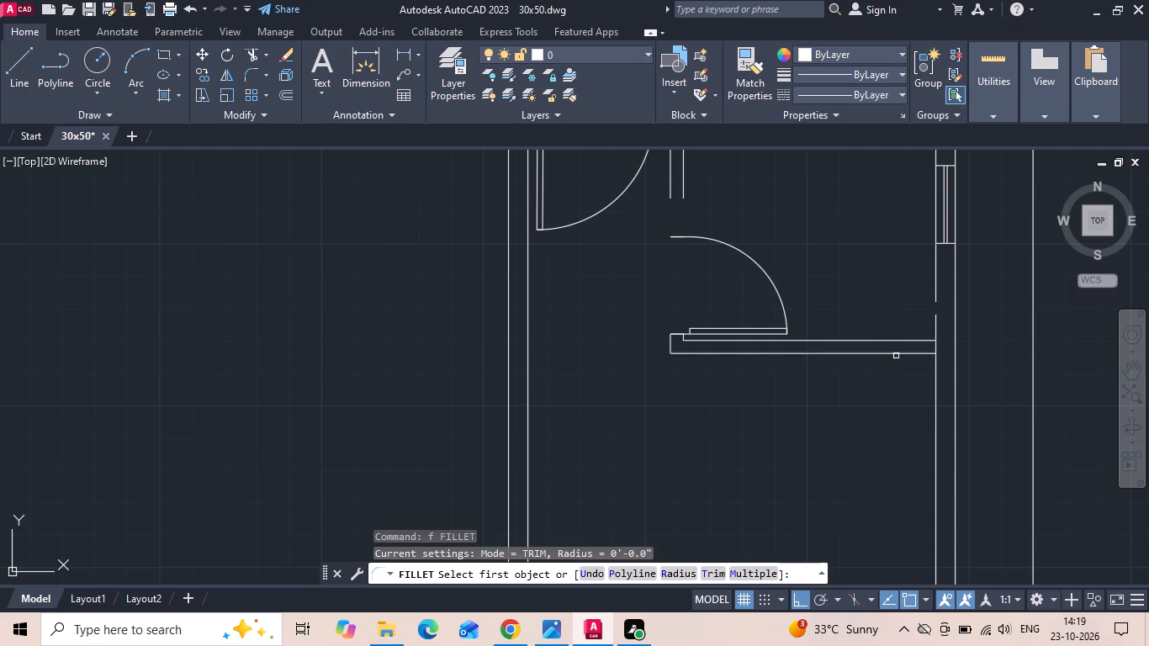
{"action": "left_click", "coordinate": [908, 350]}
{"action": "left_click", "coordinate": [917, 353]}
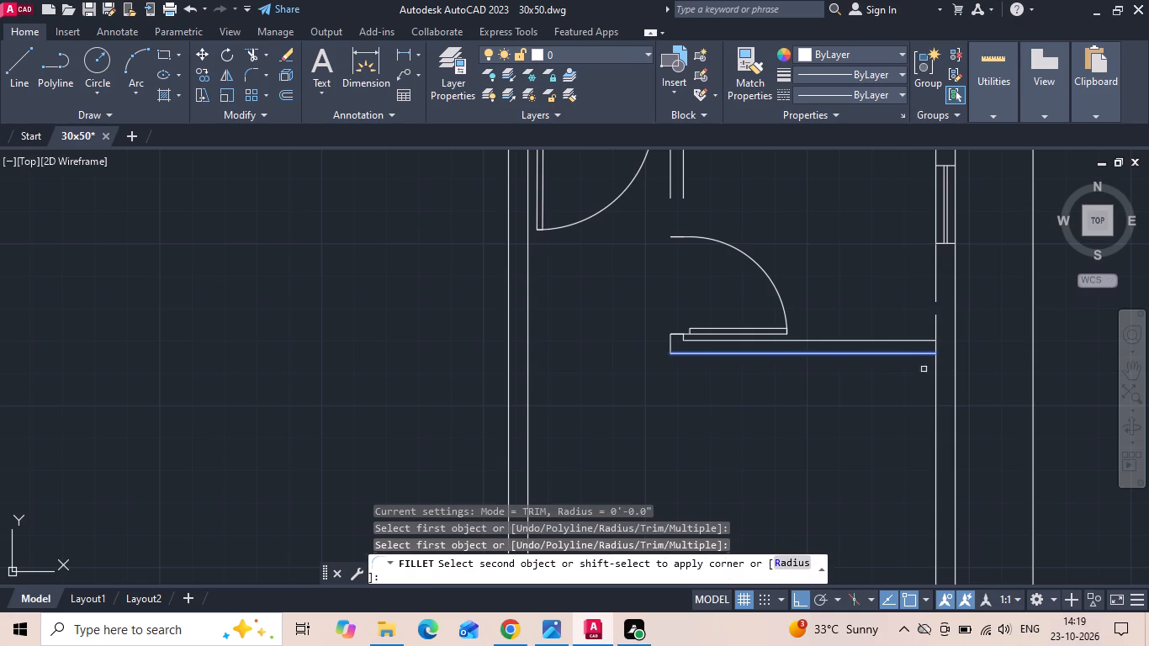
{"action": "left_click", "coordinate": [935, 389]}
{"action": "key", "text": "space"}
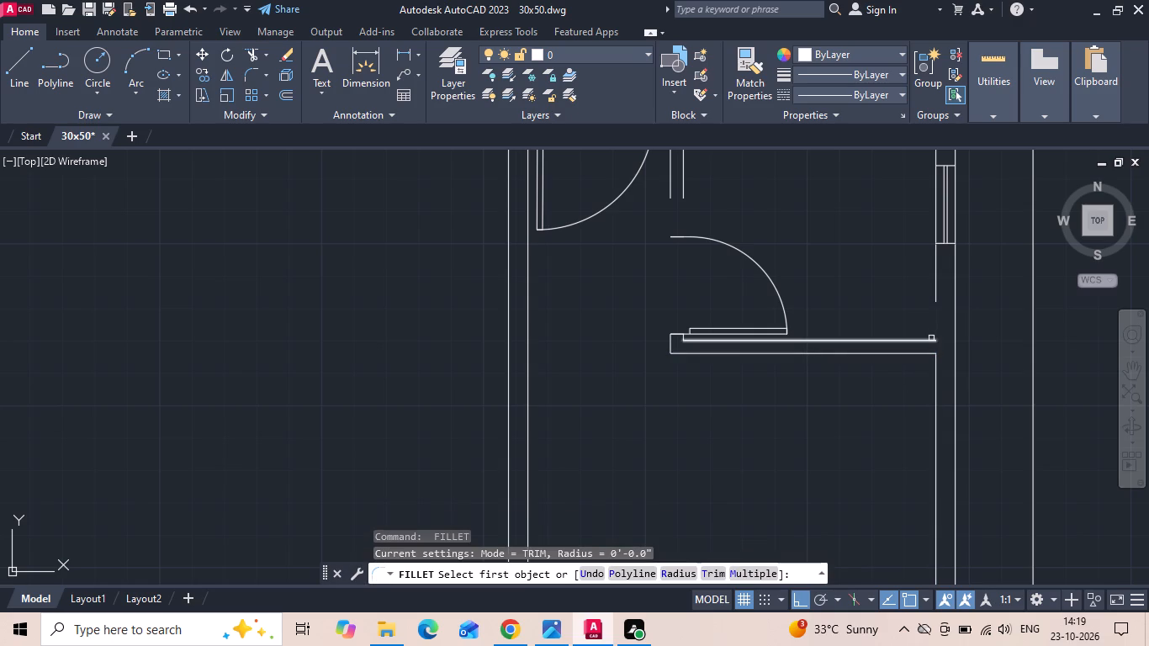
{"action": "left_click", "coordinate": [931, 339]}
{"action": "left_click", "coordinate": [938, 292]}
{"action": "middle_click_drag", "start_coordinate": [712, 383], "coordinate": [643, 396]}
{"action": "key", "text": "Escape"}
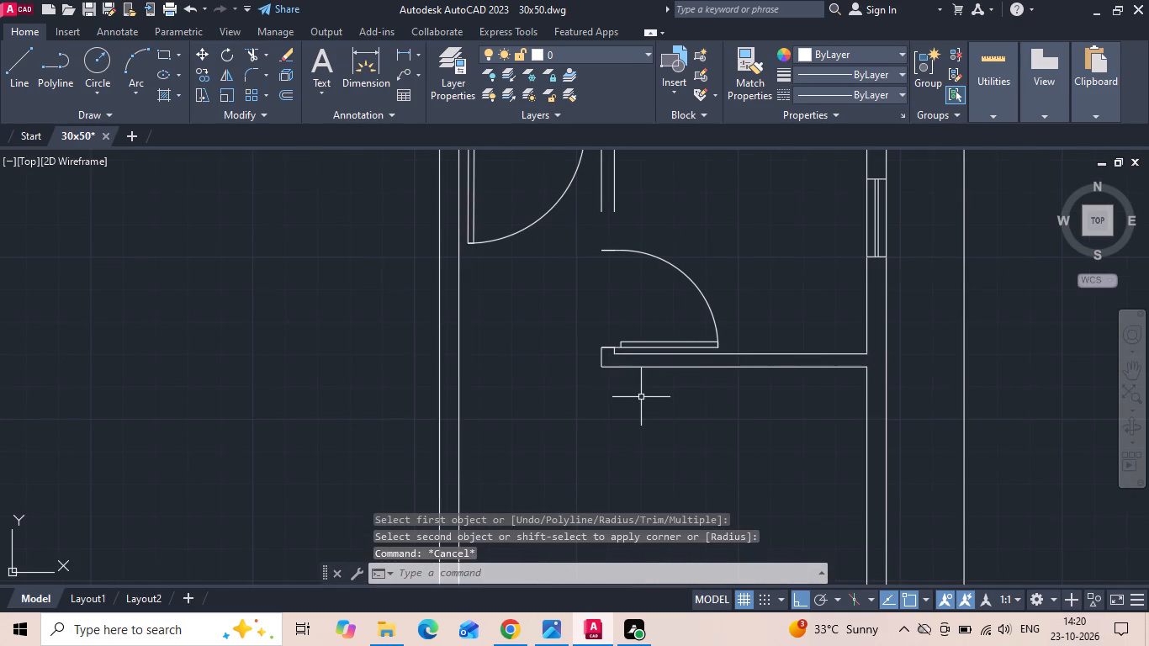
Extend both lines of the toilet's west wall south to the moved door's north jamb.
{"action": "key", "text": "e"}
{"action": "key", "text": "x"}
{"action": "key", "text": "space"}
{"action": "left_click_drag", "start_coordinate": [594, 204], "coordinate": [627, 202]}
{"action": "left_click", "coordinate": [633, 202]}
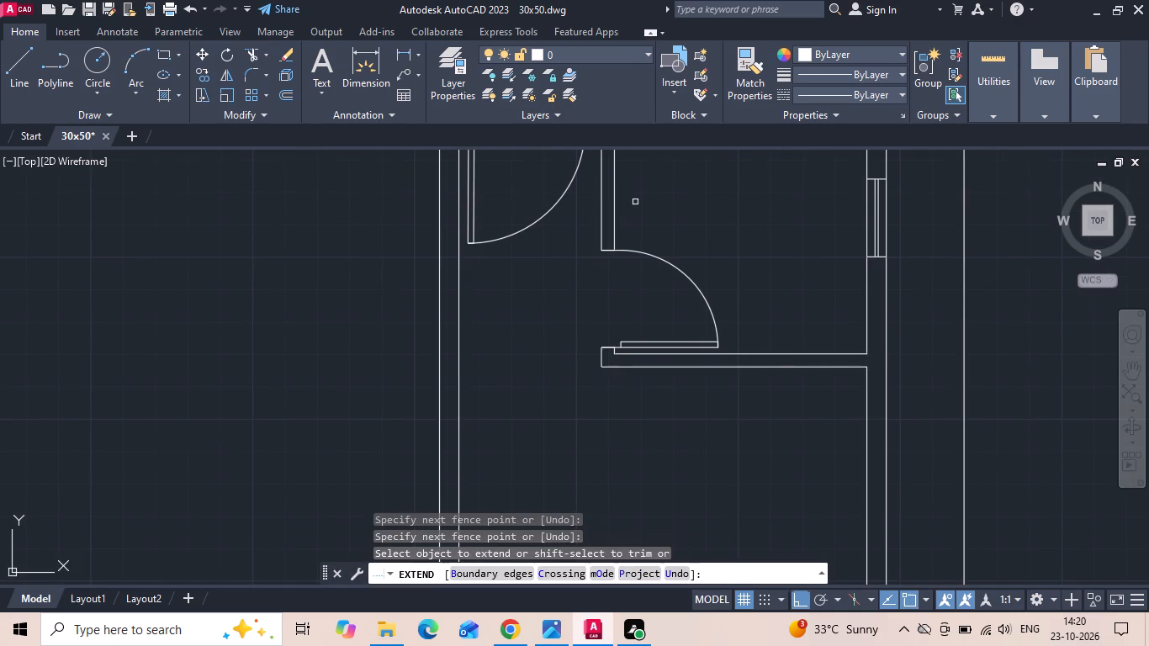
{"action": "key", "text": "Escape"}
Move the toilet's east window, jambs included, 6 inches south.
{"action": "left_click_drag", "start_coordinate": [829, 161], "coordinate": [852, 215]}
{"action": "left_click", "coordinate": [932, 270]}
{"action": "right_click", "coordinate": [930, 271]}
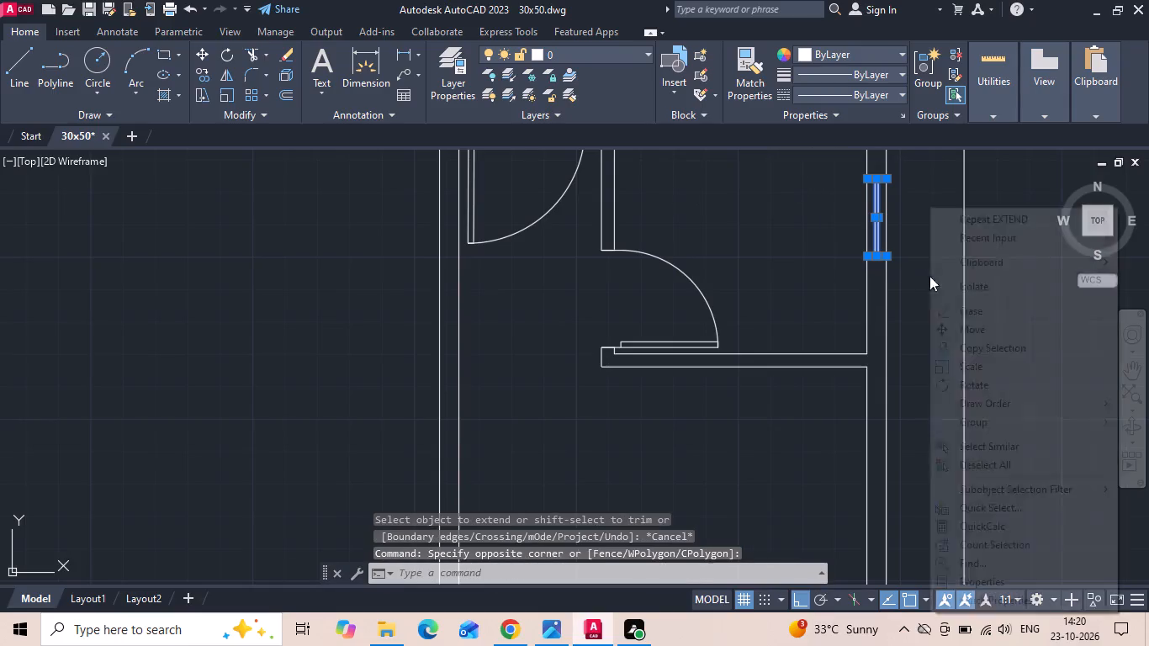
{"action": "left_click", "coordinate": [944, 326]}
{"action": "left_click_drag", "start_coordinate": [945, 342], "coordinate": [940, 382]}
{"action": "key", "text": "6"}
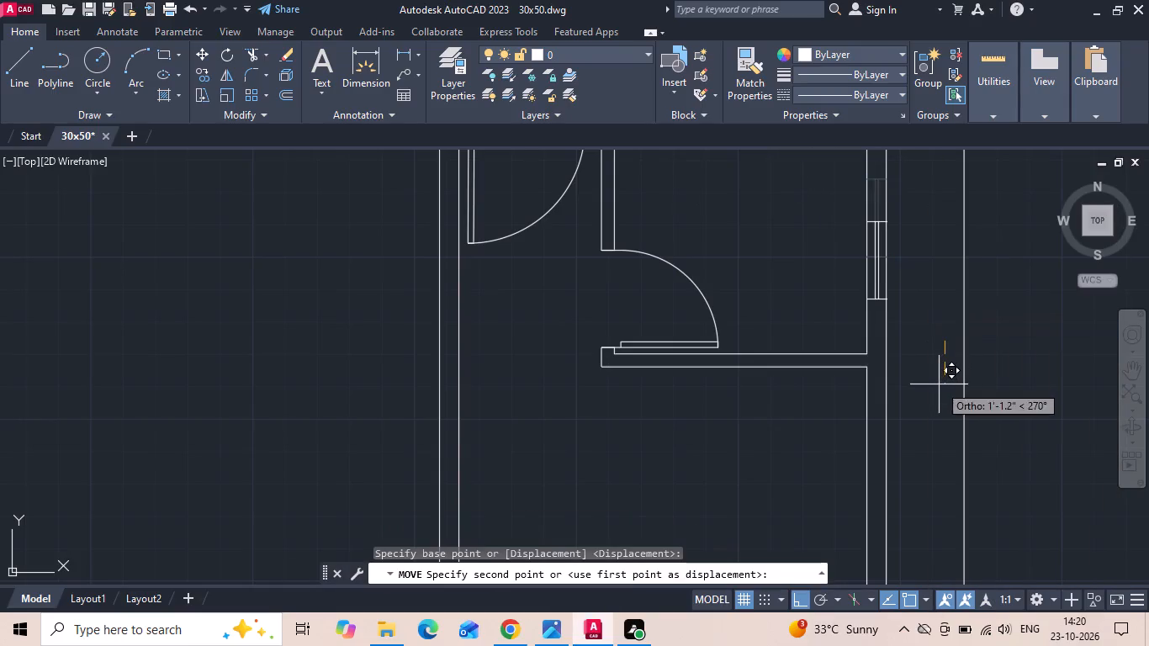
{"action": "key", "text": "space"}
Save the drawing.
{"action": "middle_click_drag", "start_coordinate": [763, 379], "coordinate": [616, 460]}
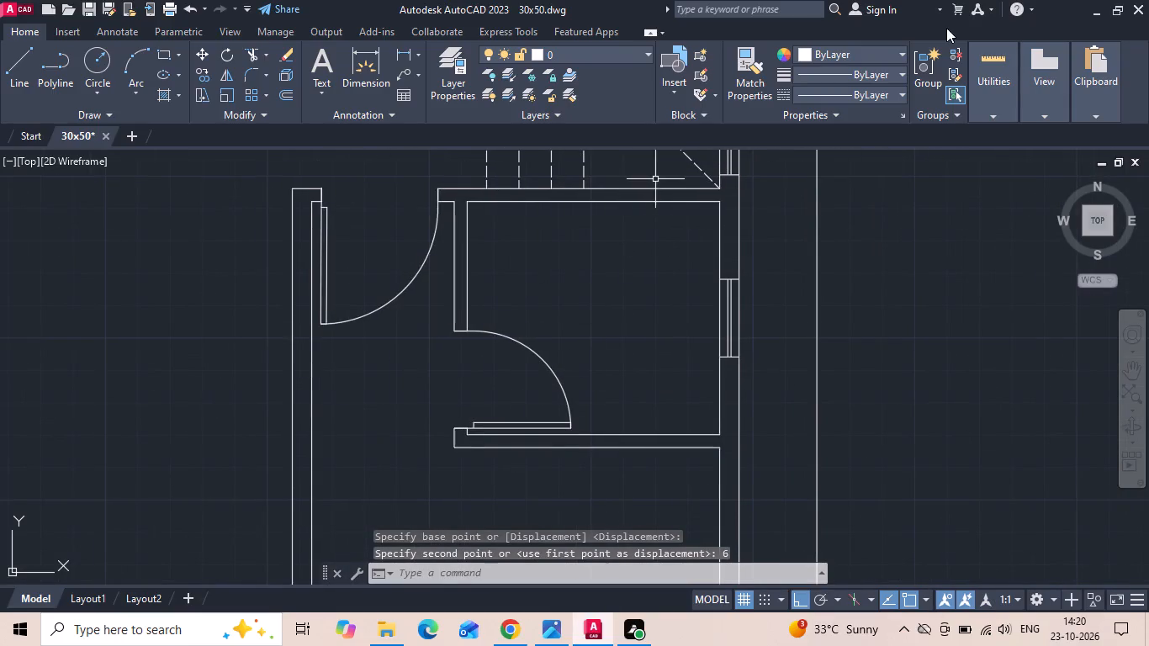
{"action": "key", "text": "ctrl+s"}
Draw a line along the middle of the living room's south wall opening to the balcony, from west jamb to east jamb.
{"action": "scroll", "coordinate": [825, 193], "scroll_direction": "down", "scroll_amount": 4}
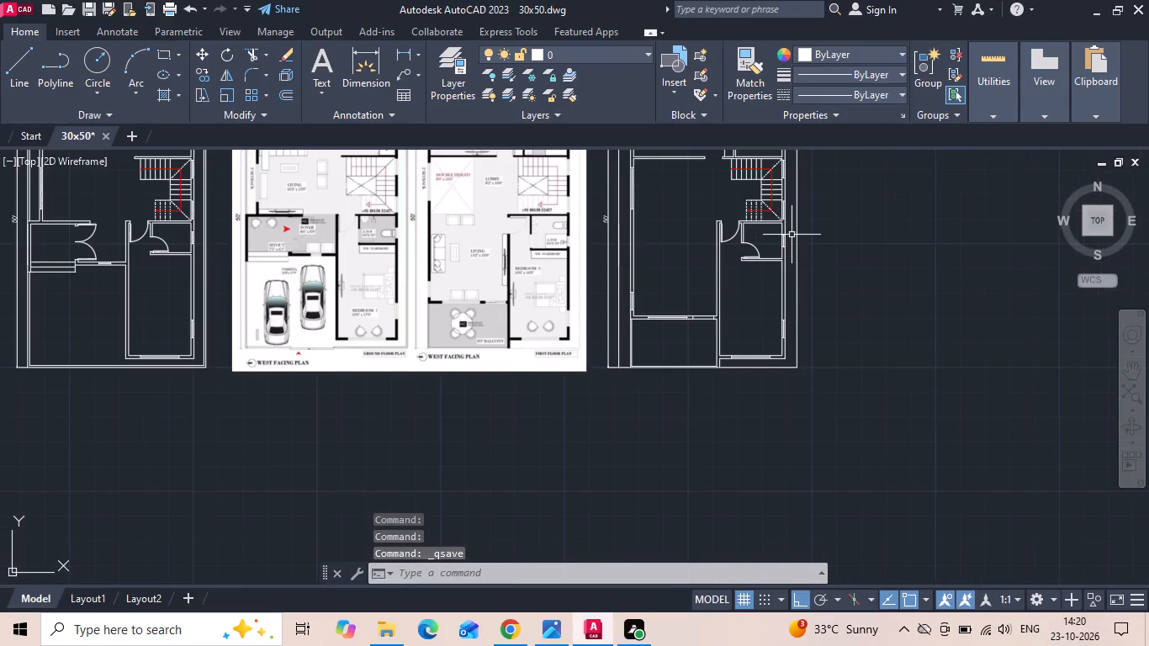
{"action": "middle_click_drag", "start_coordinate": [779, 299], "coordinate": [857, 345]}
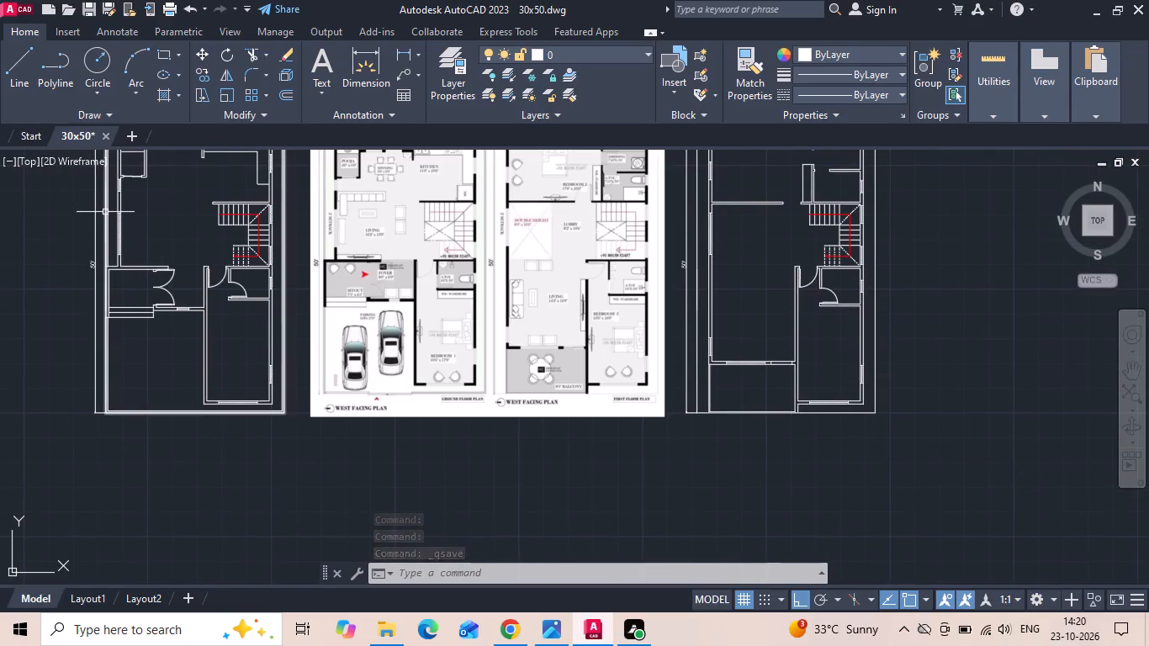
{"action": "scroll", "coordinate": [790, 375], "scroll_direction": "up", "scroll_amount": 3}
{"action": "scroll", "coordinate": [723, 326], "scroll_direction": "up", "scroll_amount": 1}
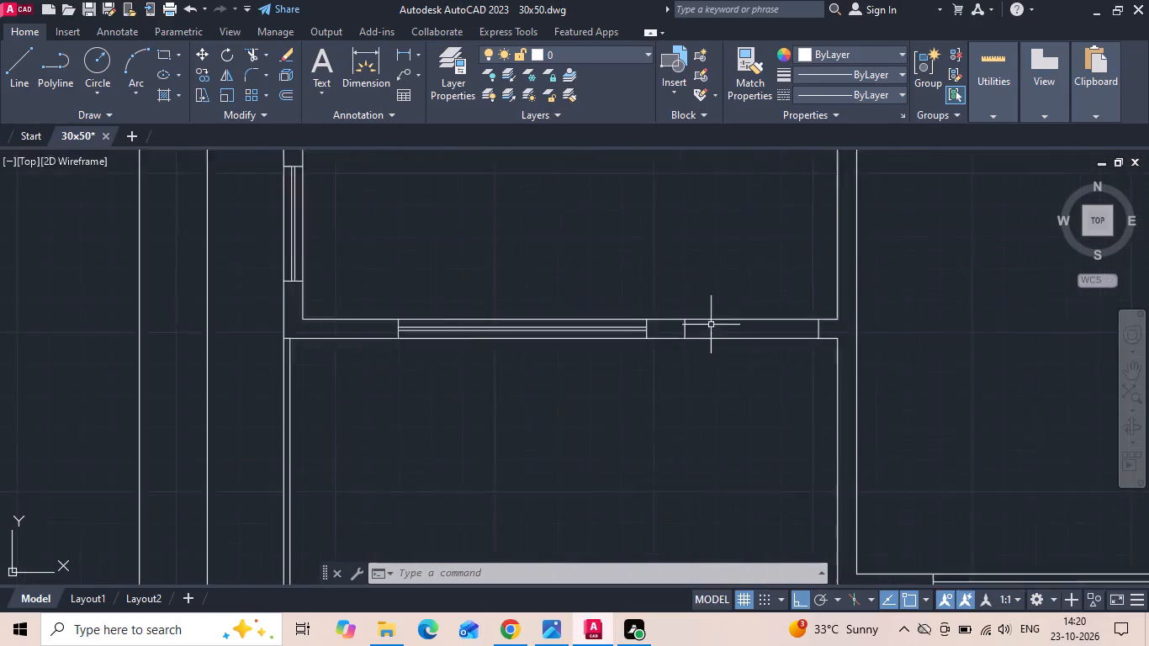
{"action": "scroll", "coordinate": [705, 323], "scroll_direction": "up", "scroll_amount": 2}
{"action": "key", "text": "l"}
{"action": "key", "text": "space"}
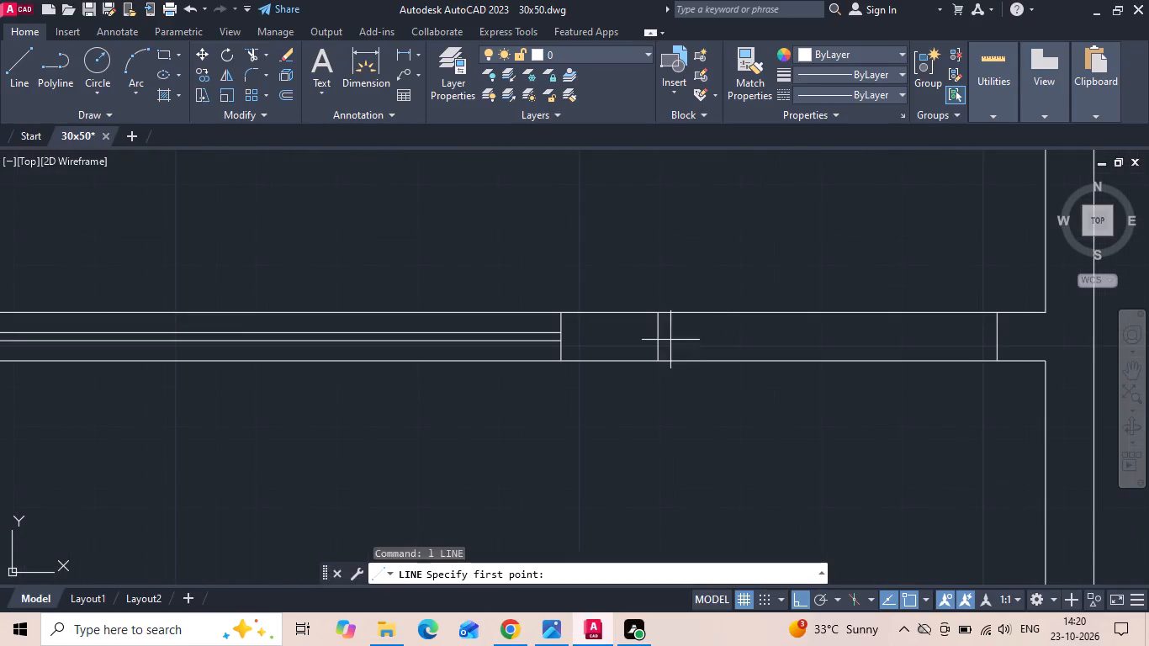
{"action": "left_click_drag", "start_coordinate": [662, 339], "coordinate": [684, 341]}
{"action": "scroll", "coordinate": [881, 349], "scroll_direction": "up", "scroll_amount": 1}
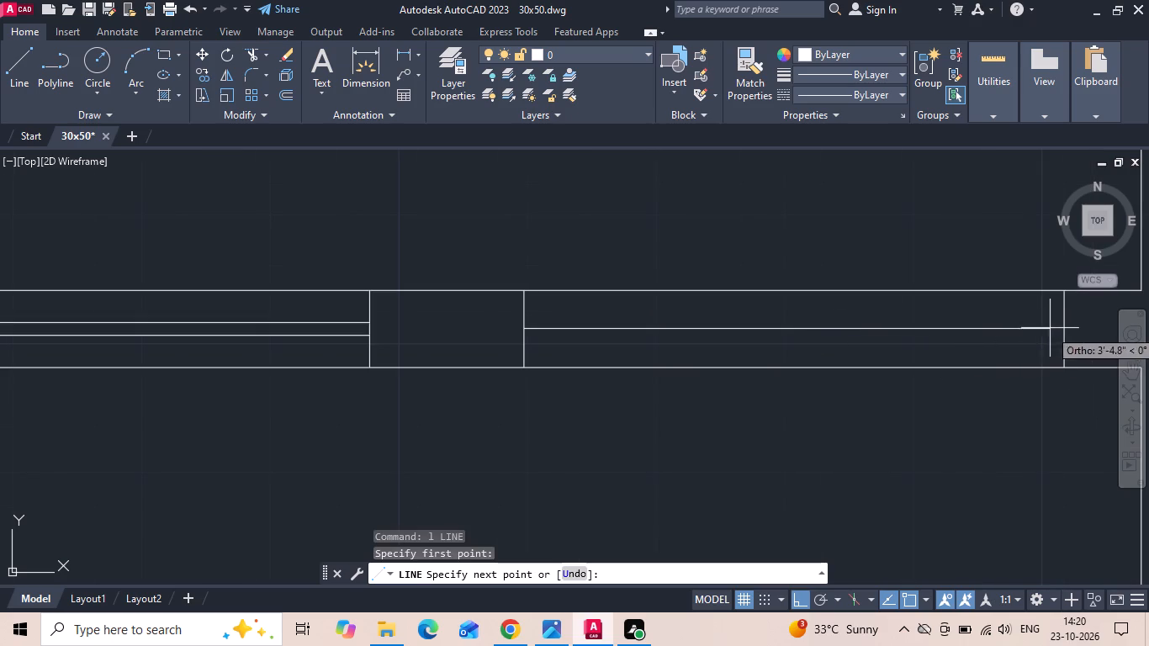
{"action": "left_click", "coordinate": [1067, 326]}
{"action": "key", "text": "Escape"}
{"action": "middle_click_drag", "start_coordinate": [1039, 330], "coordinate": [795, 310]}
{"action": "key", "text": "Escape"}
Offset the opening's centre line by 0.5 inch to both its north and south sides.
{"action": "type", "text": "o ."}
{"action": "key", "text": "5"}
{"action": "key", "text": "space"}
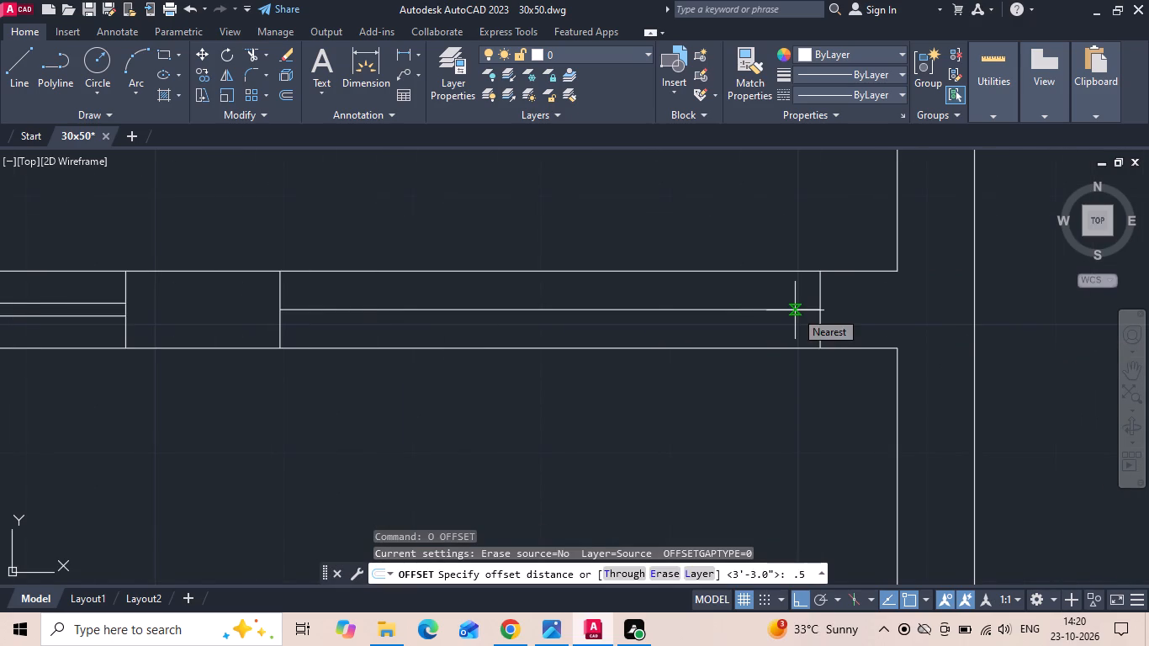
{"action": "left_click_drag", "start_coordinate": [666, 307], "coordinate": [665, 299]}
{"action": "left_click", "coordinate": [667, 284]}
{"action": "left_click_drag", "start_coordinate": [653, 310], "coordinate": [652, 331]}
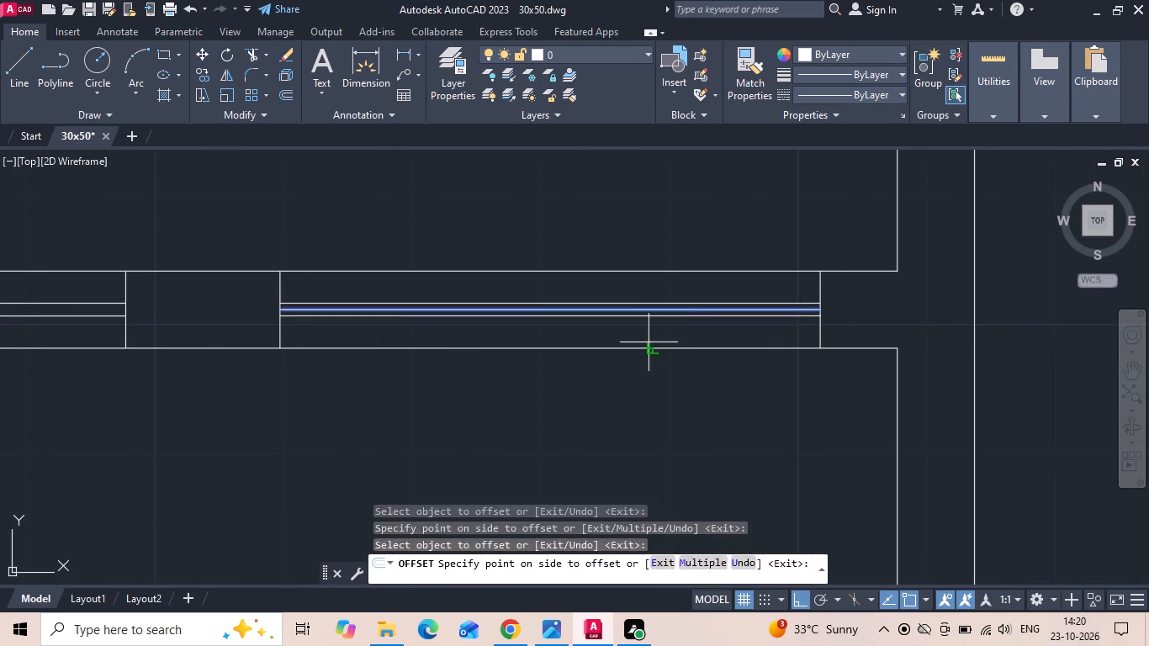
{"action": "left_click", "coordinate": [649, 342]}
{"action": "key", "text": "Escape"}
Draw a short cross line between the two outer offset lines at the middle of the opening.
{"action": "key", "text": "l"}
{"action": "key", "text": "space"}
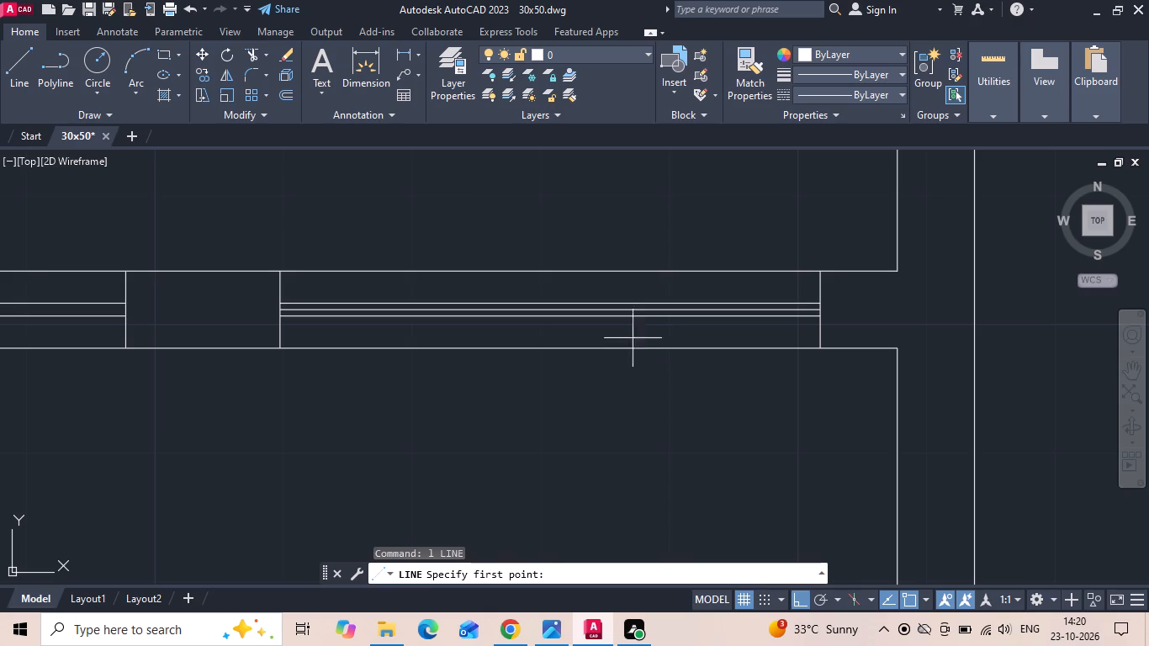
{"action": "left_click", "coordinate": [553, 303]}
{"action": "scroll", "coordinate": [553, 306], "scroll_direction": "up", "scroll_amount": 2}
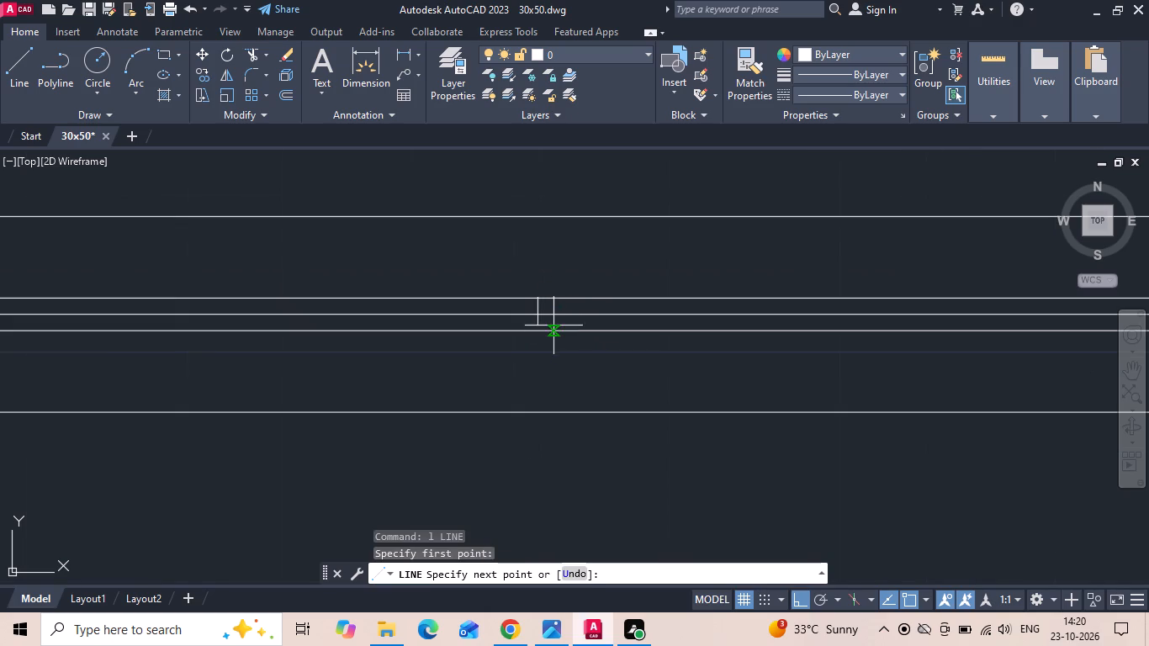
{"action": "left_click", "coordinate": [537, 329]}
{"action": "key", "text": "Escape"}
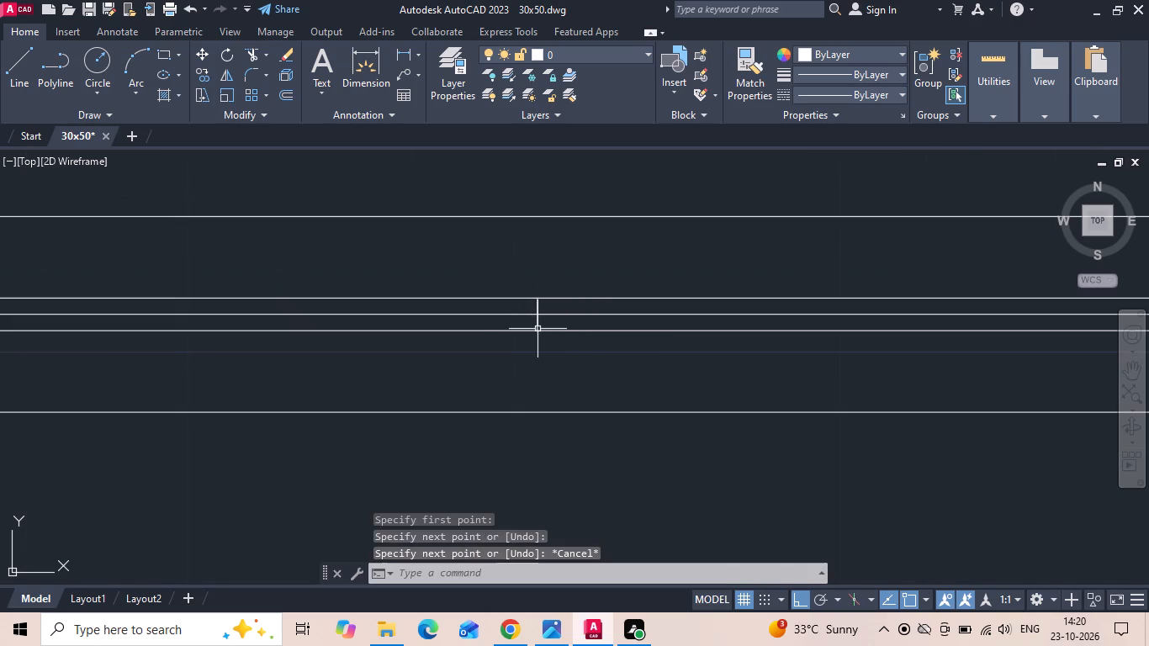
Trim the north offset line east of the cross line and the south one west of it, forming overlapping sliding door panels.
{"action": "key", "text": "t"}
{"action": "key", "text": "r"}
{"action": "key", "text": "space"}
{"action": "key", "text": "space"}
{"action": "left_click", "coordinate": [574, 297]}
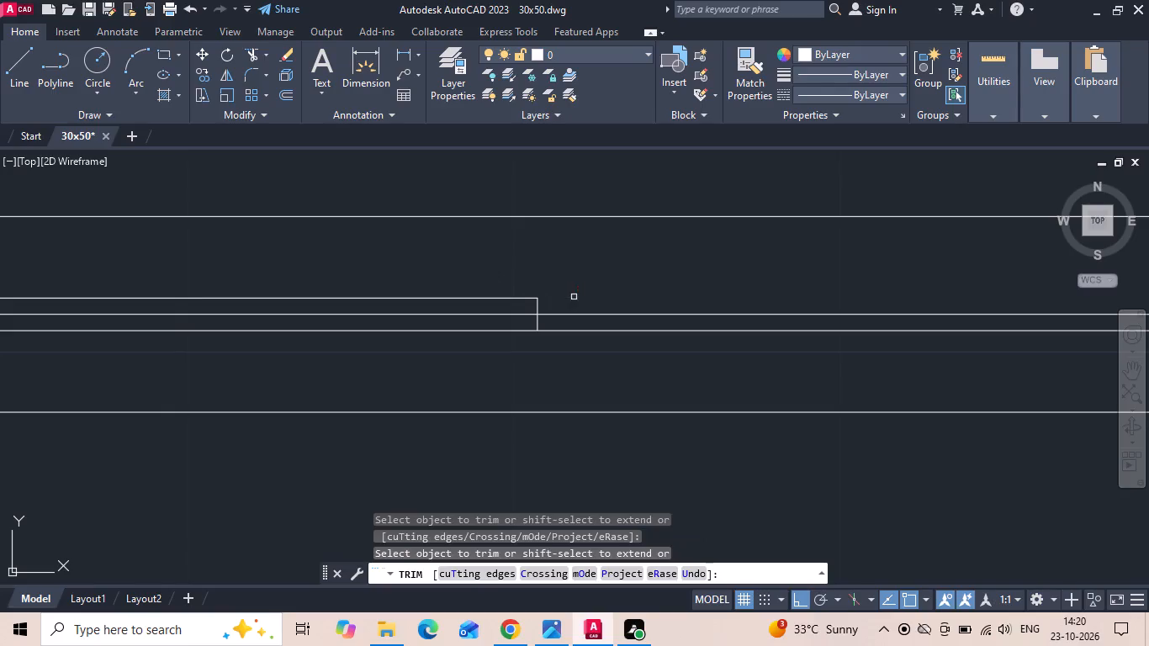
{"action": "left_click_drag", "start_coordinate": [497, 327], "coordinate": [497, 336]}
{"action": "left_click", "coordinate": [482, 347]}
{"action": "scroll", "coordinate": [626, 379], "scroll_direction": "down", "scroll_amount": 6}
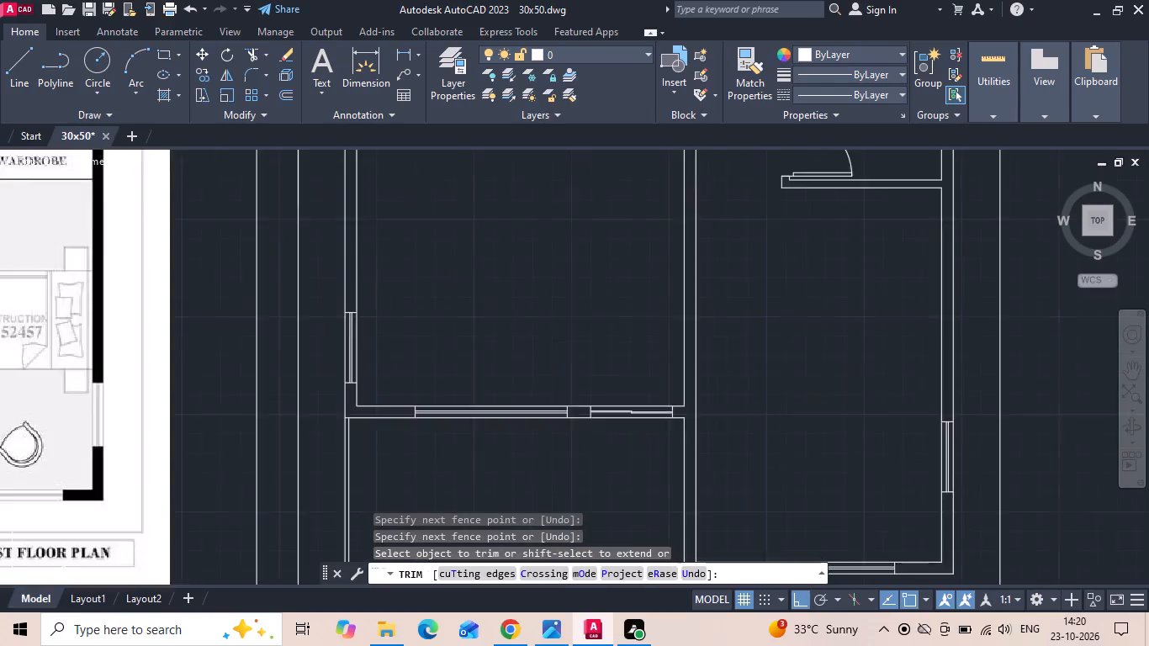
{"action": "scroll", "coordinate": [641, 432], "scroll_direction": "down", "scroll_amount": 1}
{"action": "middle_click_drag", "start_coordinate": [622, 442], "coordinate": [713, 432]}
{"action": "key", "text": "Escape"}
Save the drawing.
{"action": "key", "text": "ctrl+s"}
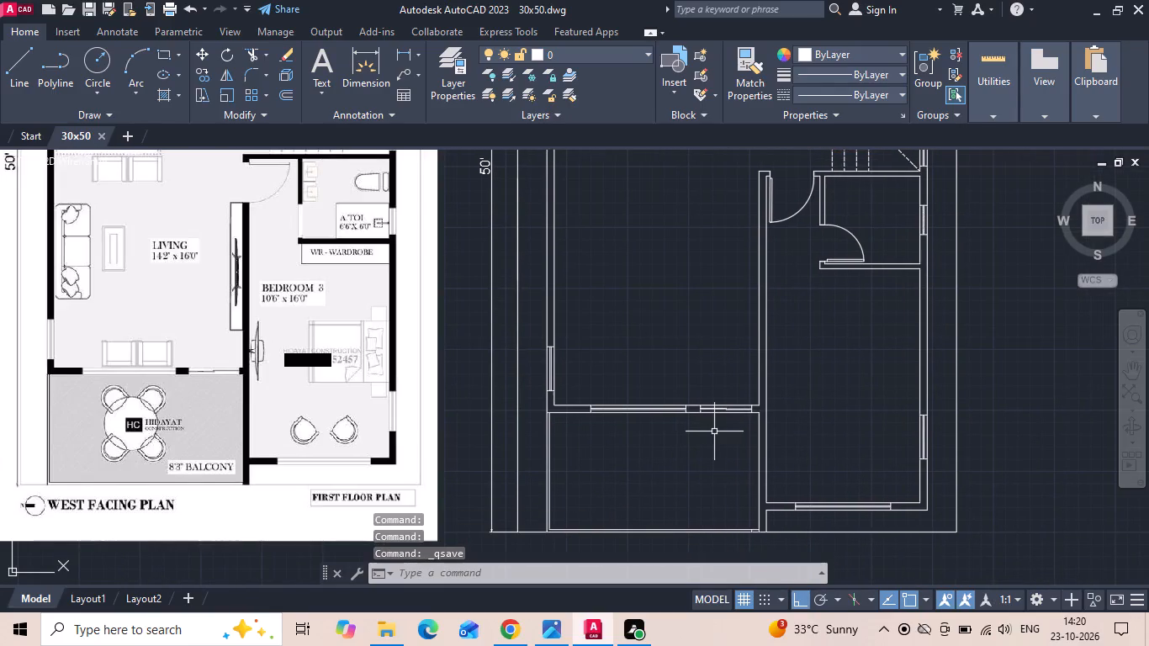
Measure the width of the sliding door between Bedroom 2 and the 3' balcony on the reference image's first floor plan.
{"action": "scroll", "coordinate": [719, 439], "scroll_direction": "down", "scroll_amount": 2}
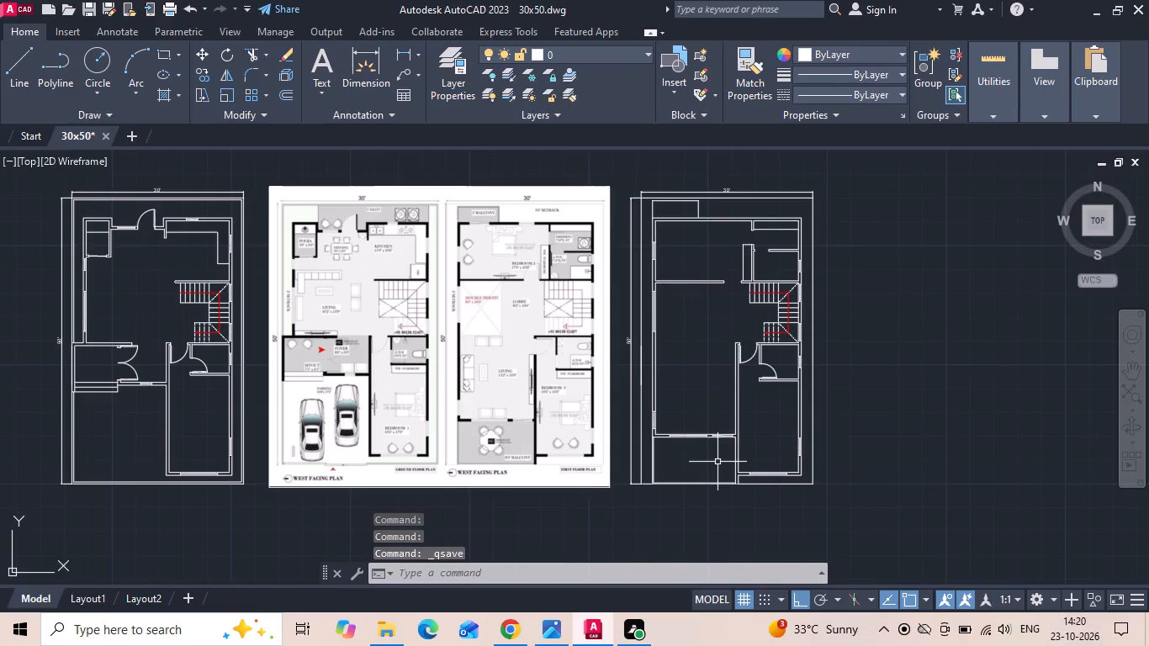
{"action": "scroll", "coordinate": [665, 208], "scroll_direction": "up", "scroll_amount": 2}
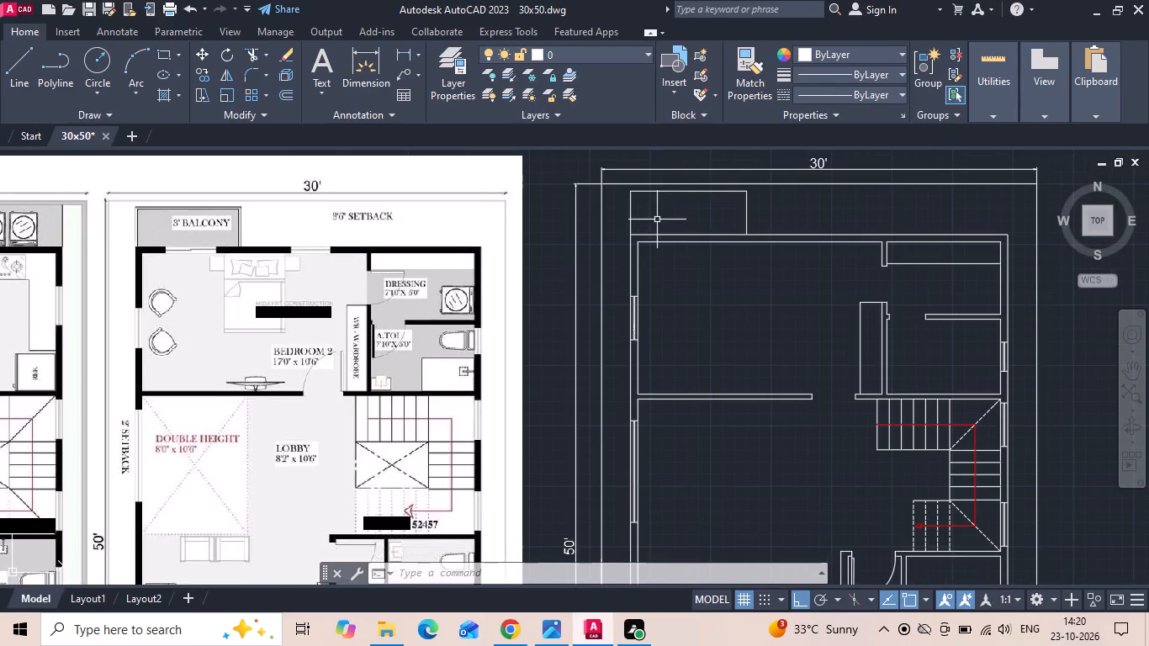
{"action": "left_click", "coordinate": [397, 53]}
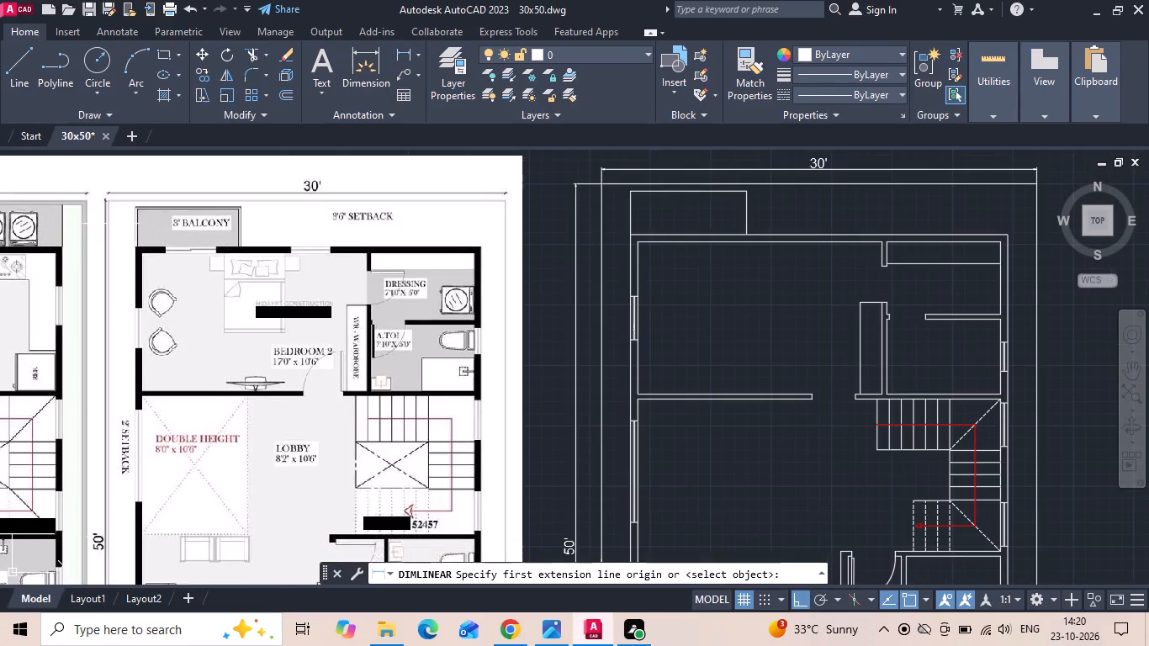
{"action": "scroll", "coordinate": [110, 225], "scroll_direction": "up", "scroll_amount": 2}
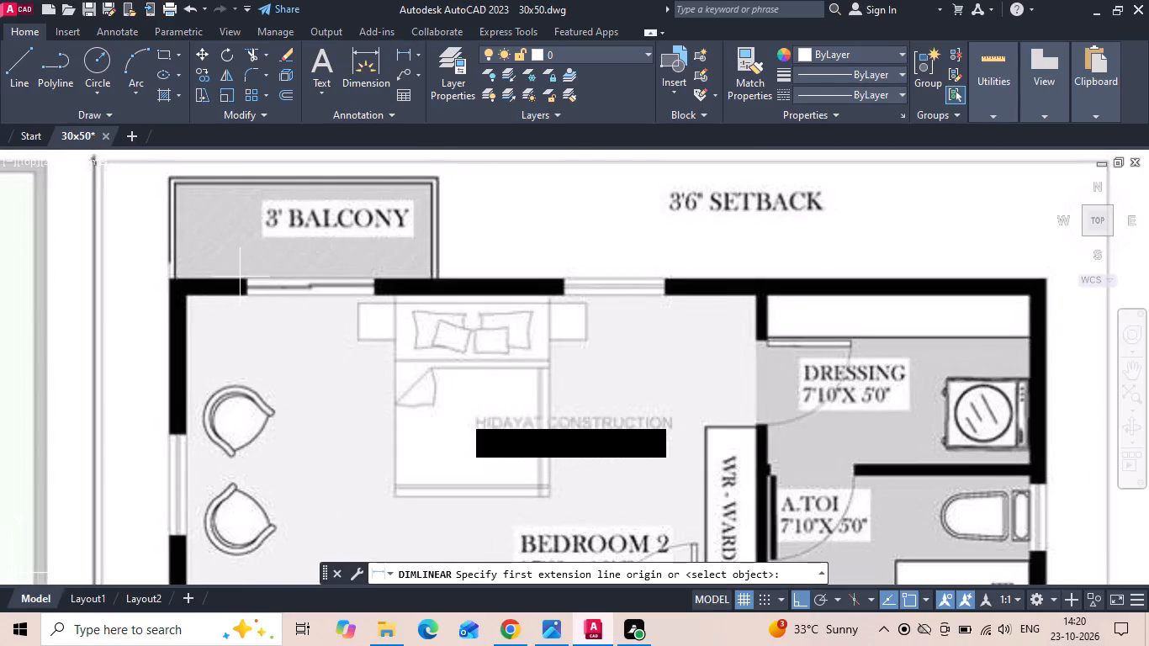
{"action": "left_click", "coordinate": [245, 280]}
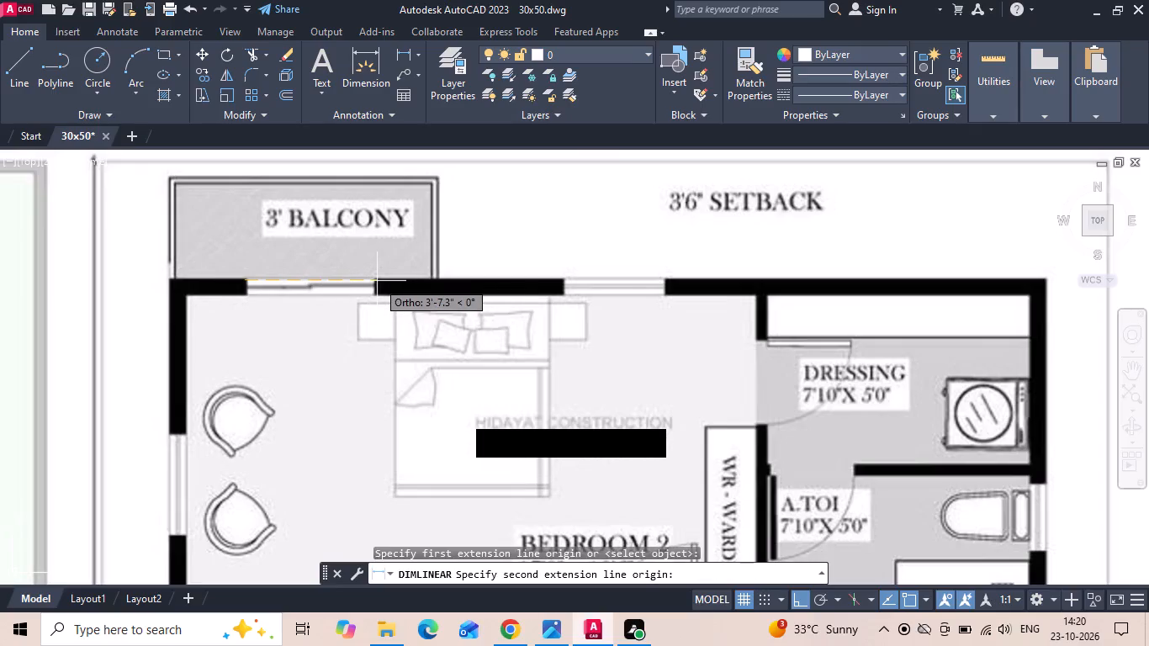
{"action": "key", "text": "Escape"}
Draw a vertical line from the middle of the 3' balcony's north edge south across Bedroom 2's north wall.
{"action": "scroll", "coordinate": [262, 286], "scroll_direction": "down", "scroll_amount": 2}
{"action": "middle_click_drag", "start_coordinate": [749, 293], "coordinate": [548, 291]}
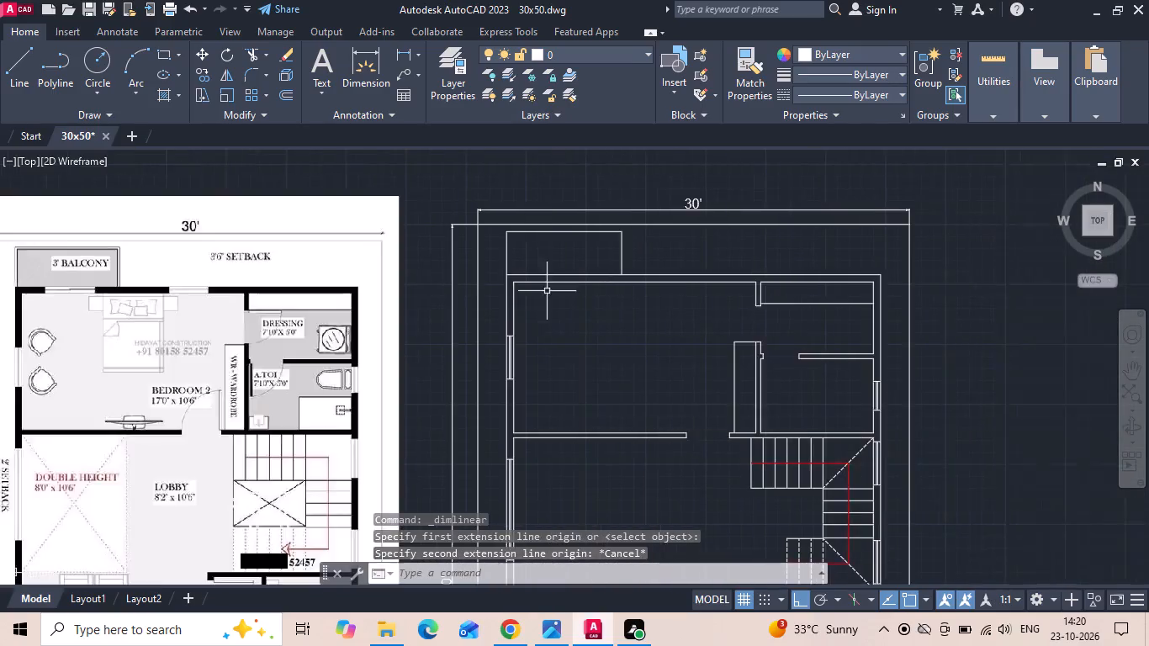
{"action": "scroll", "coordinate": [546, 274], "scroll_direction": "up", "scroll_amount": 2}
{"action": "key", "text": "l"}
{"action": "key", "text": "space"}
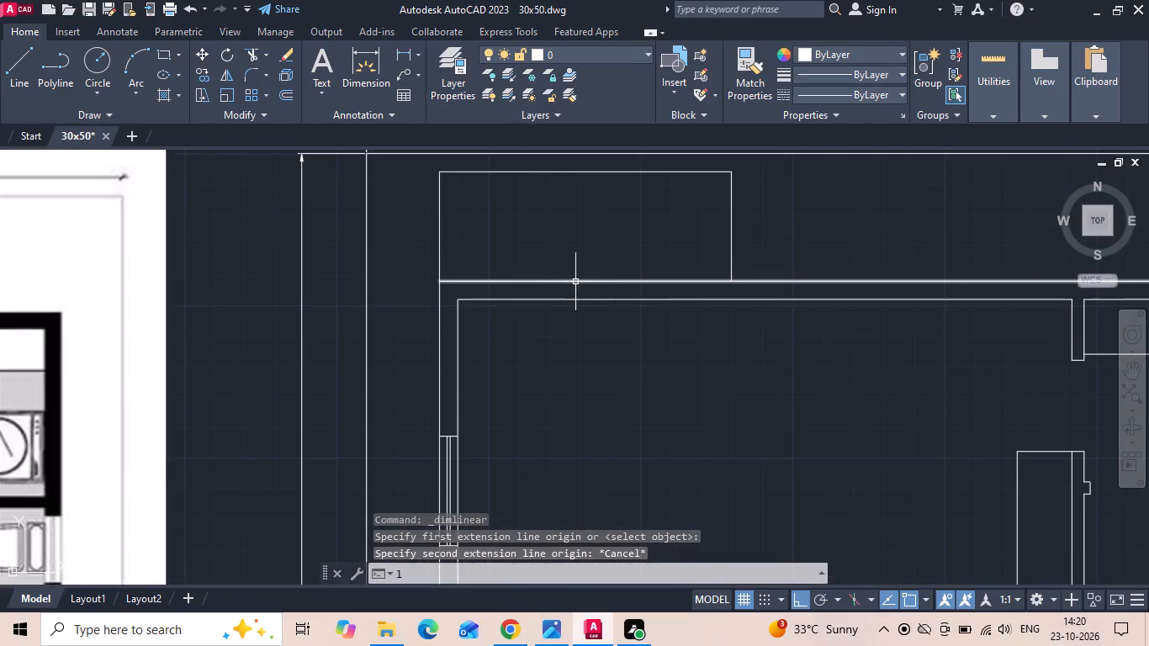
{"action": "left_click_drag", "start_coordinate": [589, 170], "coordinate": [588, 211]}
{"action": "left_click", "coordinate": [599, 374]}
{"action": "key", "text": "Escape"}
Offset the vertical line crossing Bedroom 2's north wall 1'9" to the west.
{"action": "type", "text": "o"}
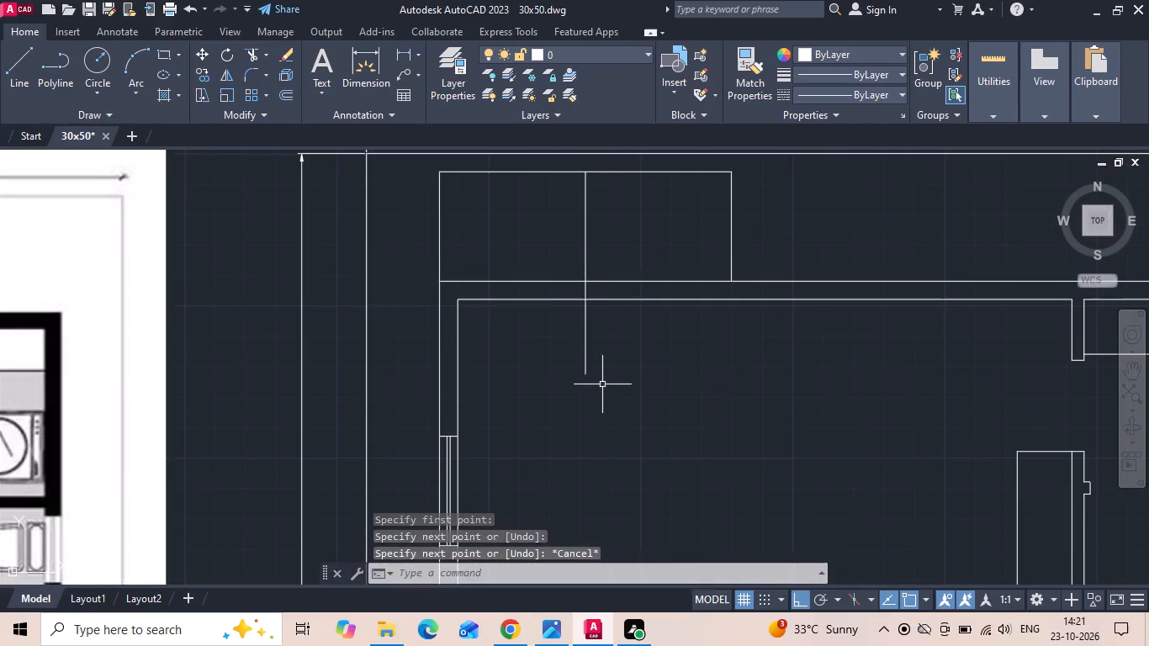
{"action": "key", "text": "space"}
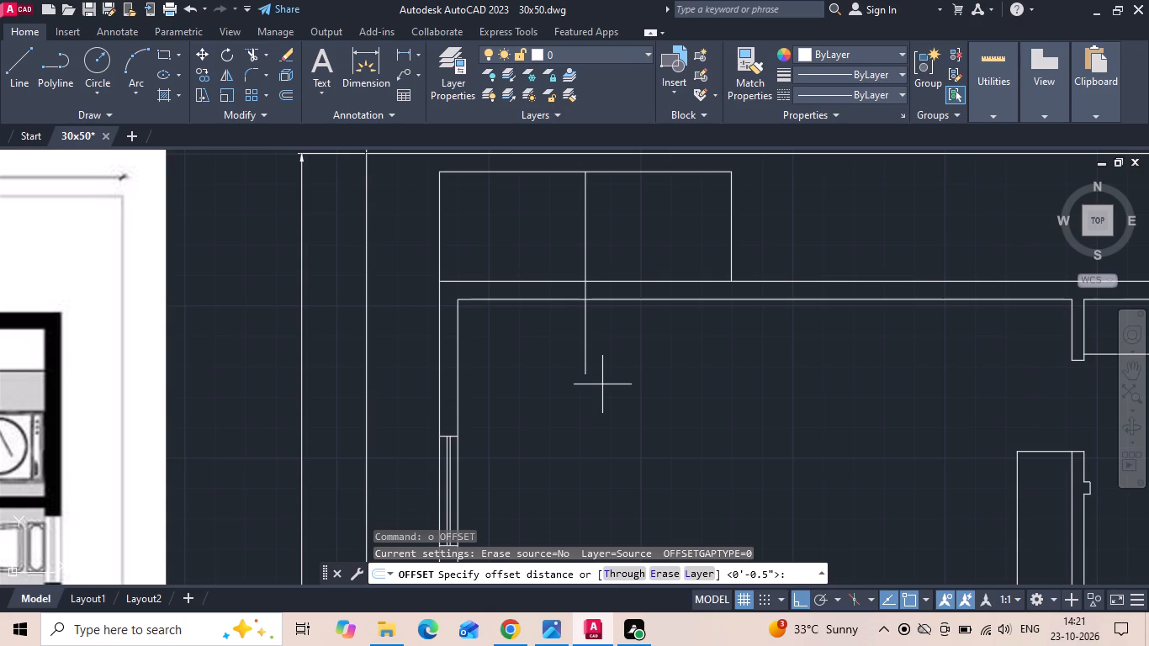
{"action": "key", "text": "1"}
{"action": "key", "text": "semicolon"}
{"action": "key", "text": "BackSpace"}
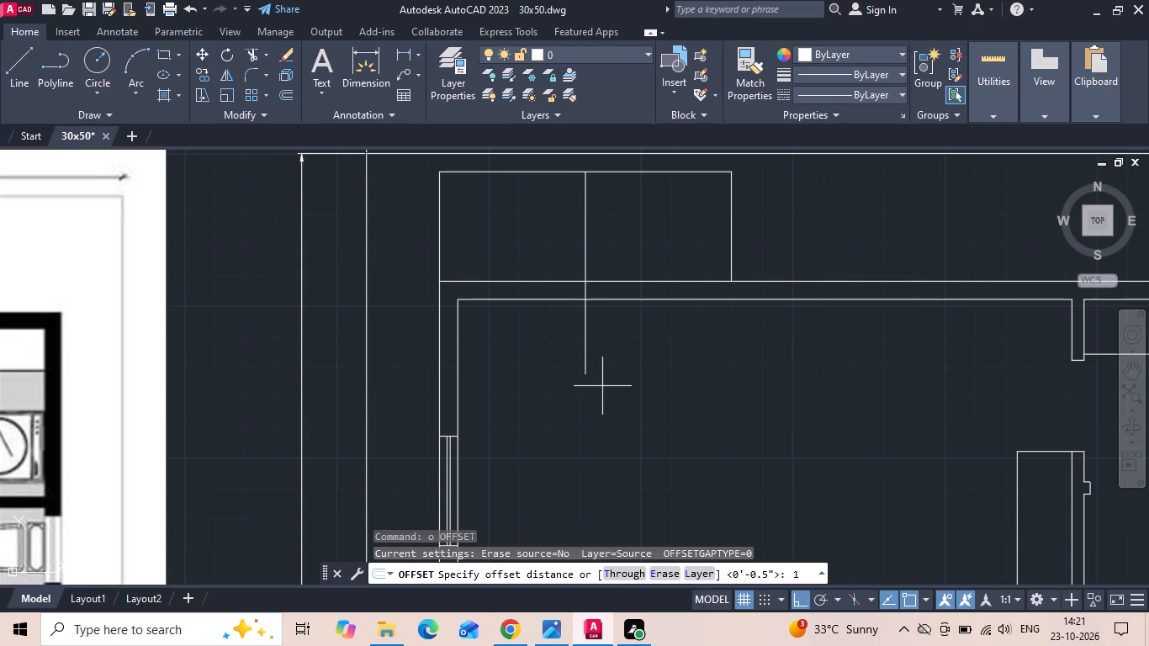
{"action": "key", "text": "apostrophe"}
{"action": "key", "text": "9"}
{"action": "key", "text": "space"}
{"action": "left_click_drag", "start_coordinate": [585, 327], "coordinate": [539, 329]}
{"action": "left_click", "coordinate": [523, 331]}
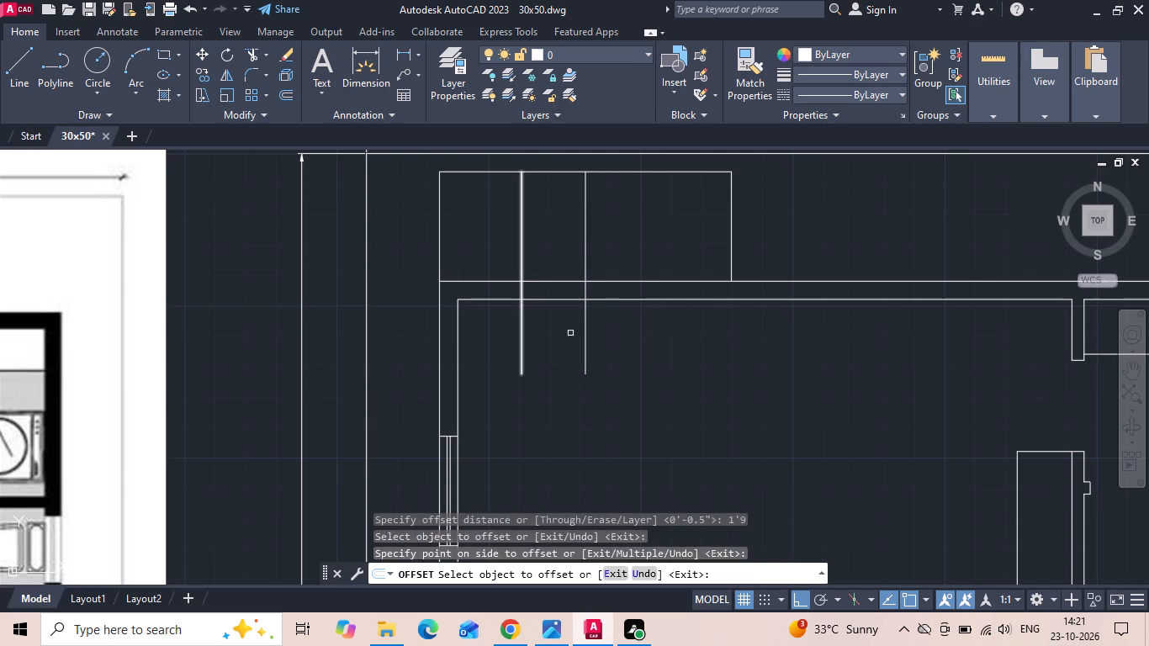
{"action": "key", "text": "Escape"}
Trim both vertical lines outside Bedroom 2's north wall and remove the middle one, leaving only the west door jamb.
{"action": "key", "text": "t"}
{"action": "key", "text": "r"}
{"action": "key", "text": "space"}
{"action": "left_click_drag", "start_coordinate": [502, 227], "coordinate": [617, 228]}
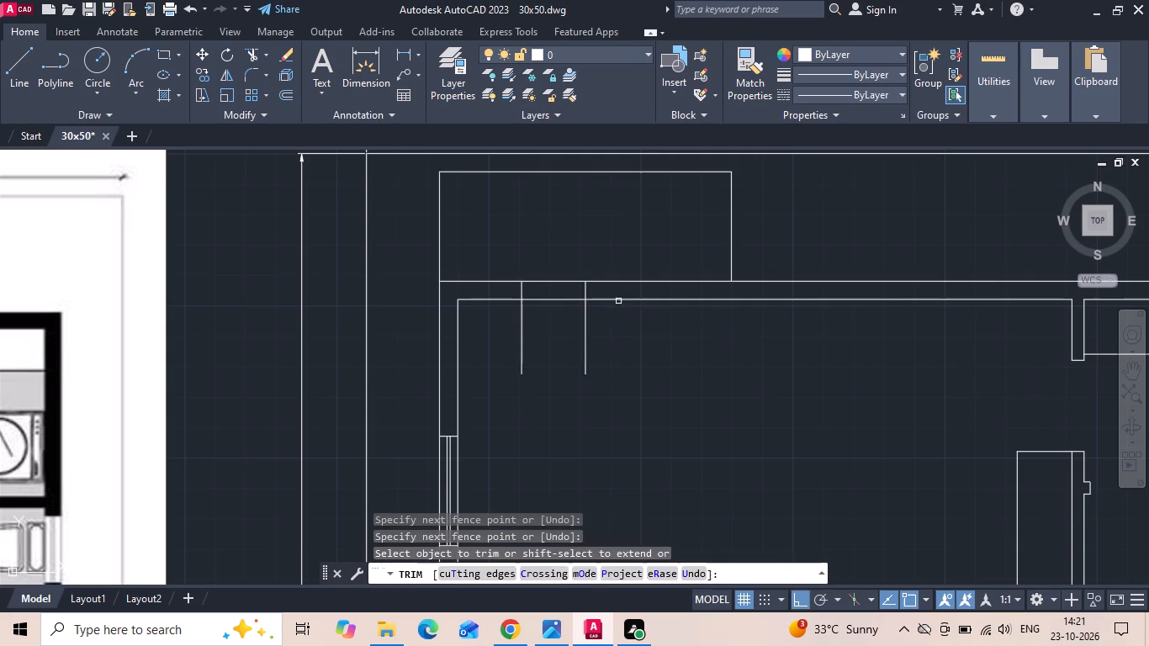
{"action": "left_click_drag", "start_coordinate": [611, 324], "coordinate": [511, 337]}
{"action": "left_click", "coordinate": [588, 289]}
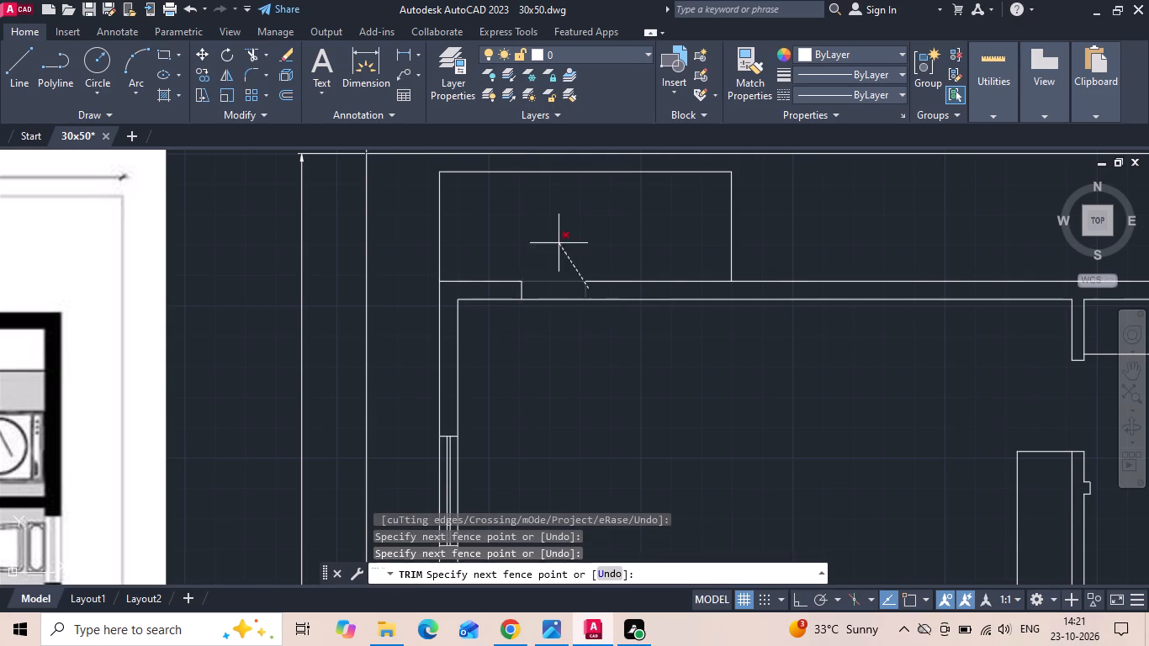
{"action": "scroll", "coordinate": [551, 294], "scroll_direction": "up", "scroll_amount": 1}
{"action": "left_click", "coordinate": [552, 293]}
{"action": "scroll", "coordinate": [541, 217], "scroll_direction": "down", "scroll_amount": 5}
{"action": "key", "text": "Escape"}
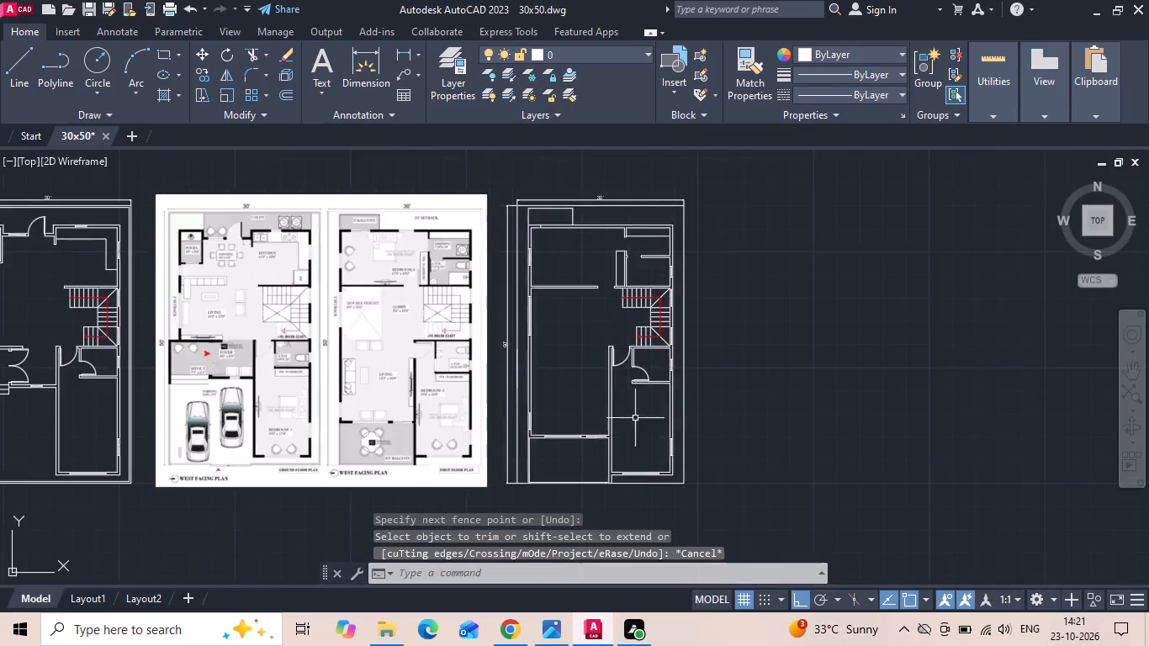
Copy the sliding door panels and east jamb from the south balcony wall onto the west jamb in Bedroom 2's north wall.
{"action": "scroll", "coordinate": [635, 419], "scroll_direction": "up", "scroll_amount": 3}
{"action": "scroll", "coordinate": [552, 490], "scroll_direction": "up", "scroll_amount": 2}
{"action": "middle_click_drag", "start_coordinate": [524, 463], "coordinate": [588, 357]}
{"action": "scroll", "coordinate": [553, 363], "scroll_direction": "up", "scroll_amount": 2}
{"action": "left_click_drag", "start_coordinate": [502, 385], "coordinate": [473, 396]}
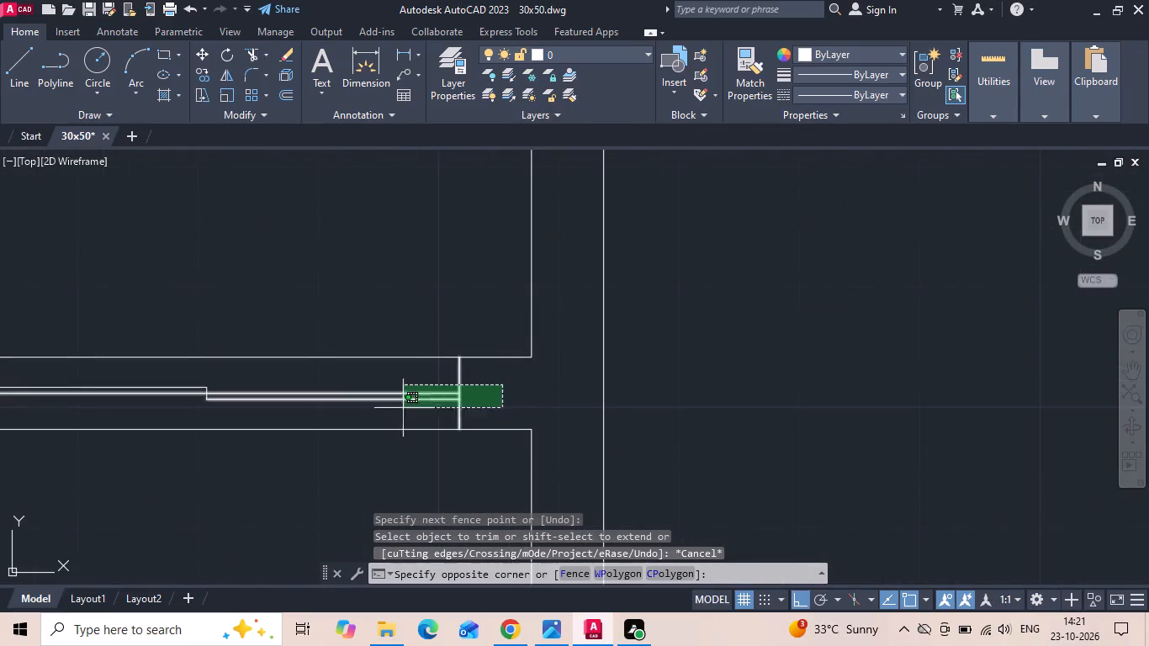
{"action": "middle_click_drag", "start_coordinate": [147, 415], "coordinate": [423, 402]}
{"action": "left_click", "coordinate": [334, 404]}
{"action": "right_click", "coordinate": [329, 395]}
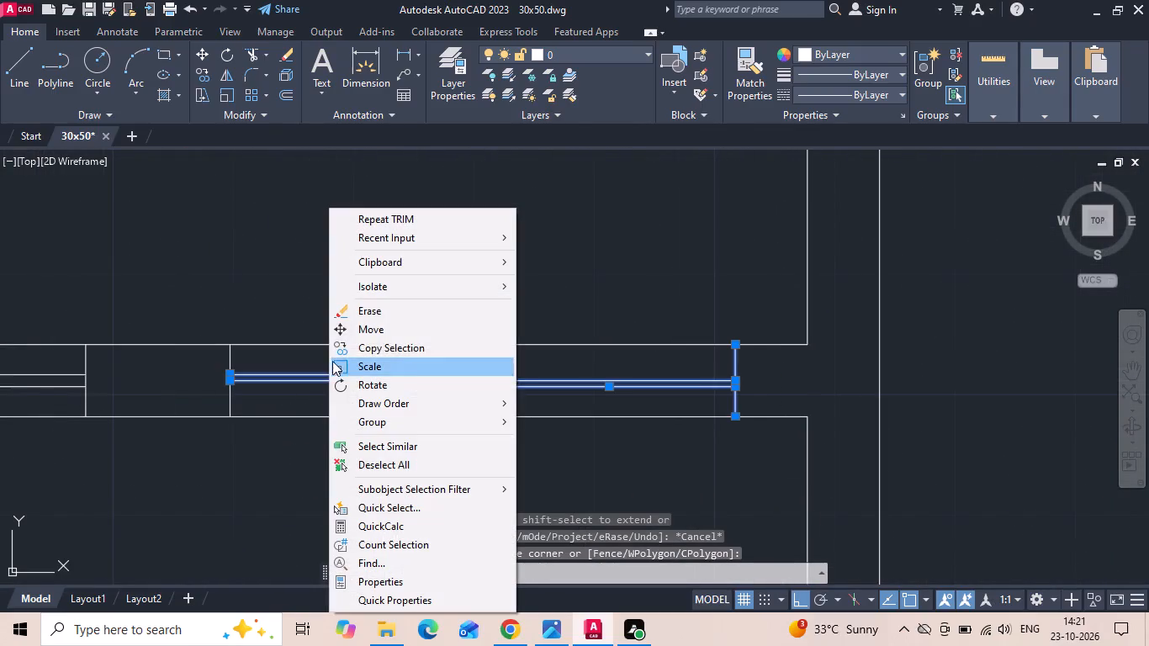
{"action": "left_click", "coordinate": [350, 352]}
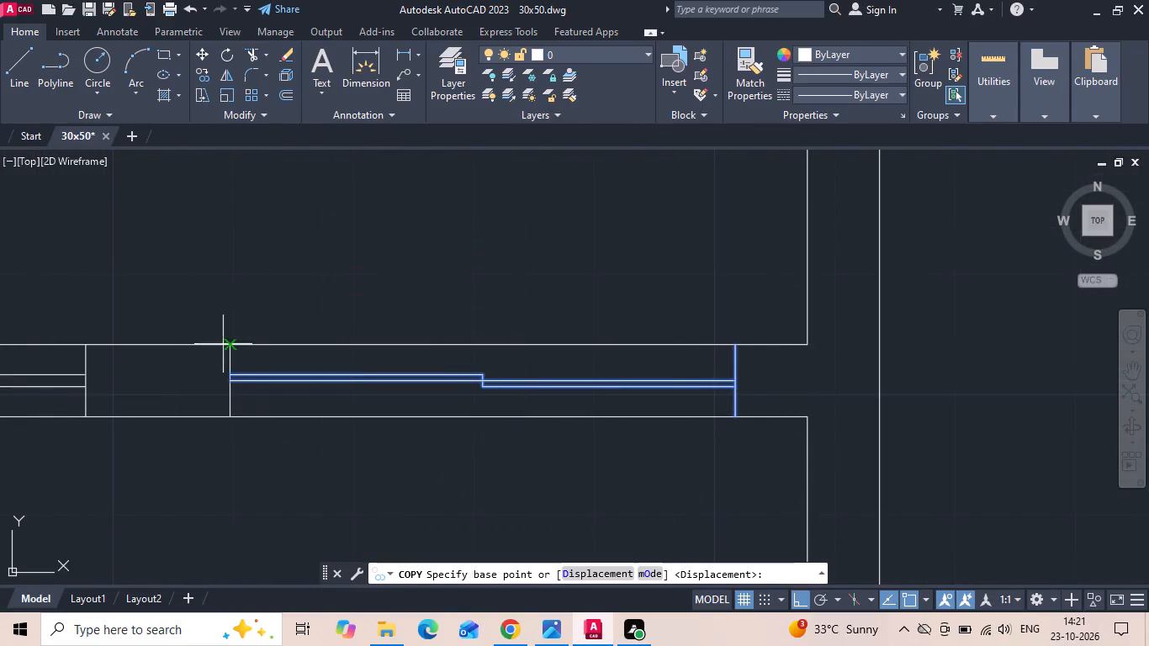
{"action": "left_click", "coordinate": [233, 345]}
{"action": "scroll", "coordinate": [556, 410], "scroll_direction": "down", "scroll_amount": 5}
{"action": "scroll", "coordinate": [446, 262], "scroll_direction": "down", "scroll_amount": 1}
{"action": "middle_click_drag", "start_coordinate": [463, 461], "coordinate": [463, 558]}
{"action": "scroll", "coordinate": [449, 230], "scroll_direction": "up", "scroll_amount": 3}
{"action": "middle_click_drag", "start_coordinate": [459, 255], "coordinate": [464, 571]}
{"action": "middle_click_drag", "start_coordinate": [467, 278], "coordinate": [447, 433]}
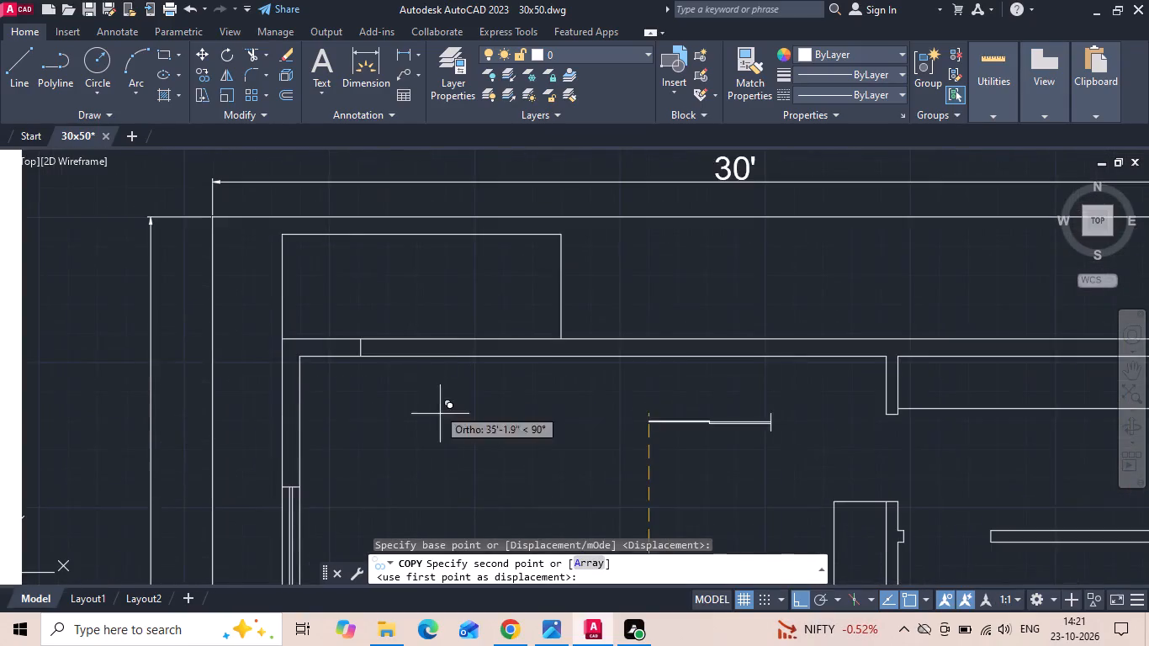
{"action": "scroll", "coordinate": [363, 270], "scroll_direction": "up", "scroll_amount": 2}
{"action": "left_click", "coordinate": [358, 447]}
{"action": "scroll", "coordinate": [484, 292], "scroll_direction": "down", "scroll_amount": 1}
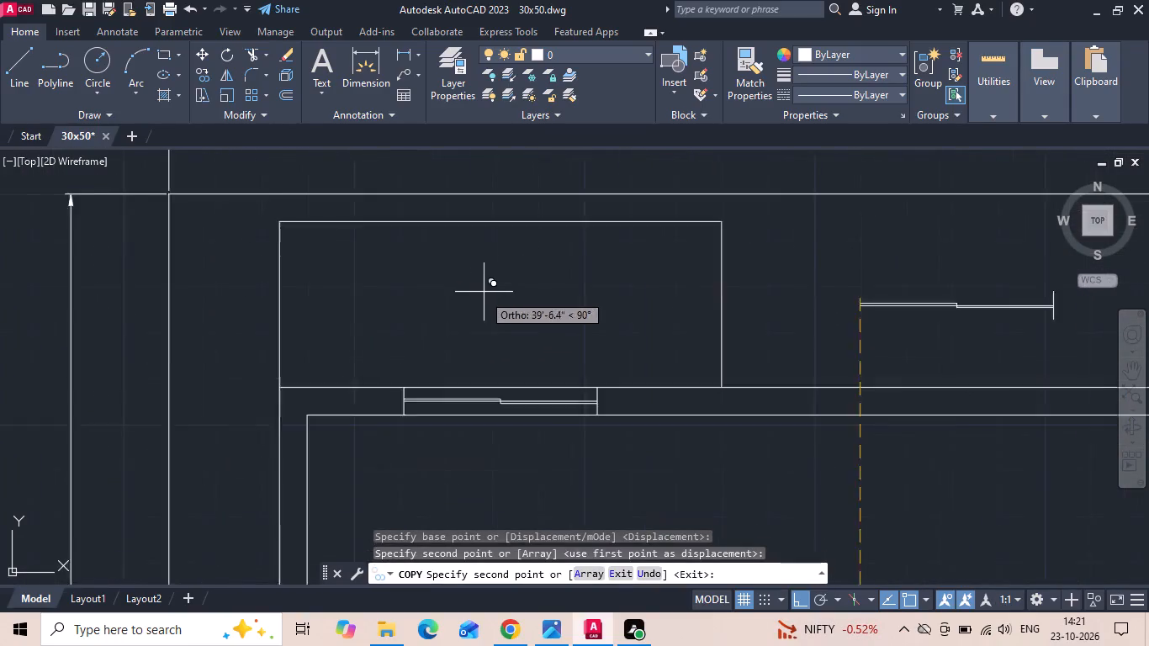
{"action": "scroll", "coordinate": [484, 292], "scroll_direction": "down", "scroll_amount": 1}
{"action": "key", "text": "Escape"}
Copy the whole sliding door, including both jambs, east along Bedroom 2's north wall to the window location.
{"action": "scroll", "coordinate": [500, 285], "scroll_direction": "down", "scroll_amount": 3}
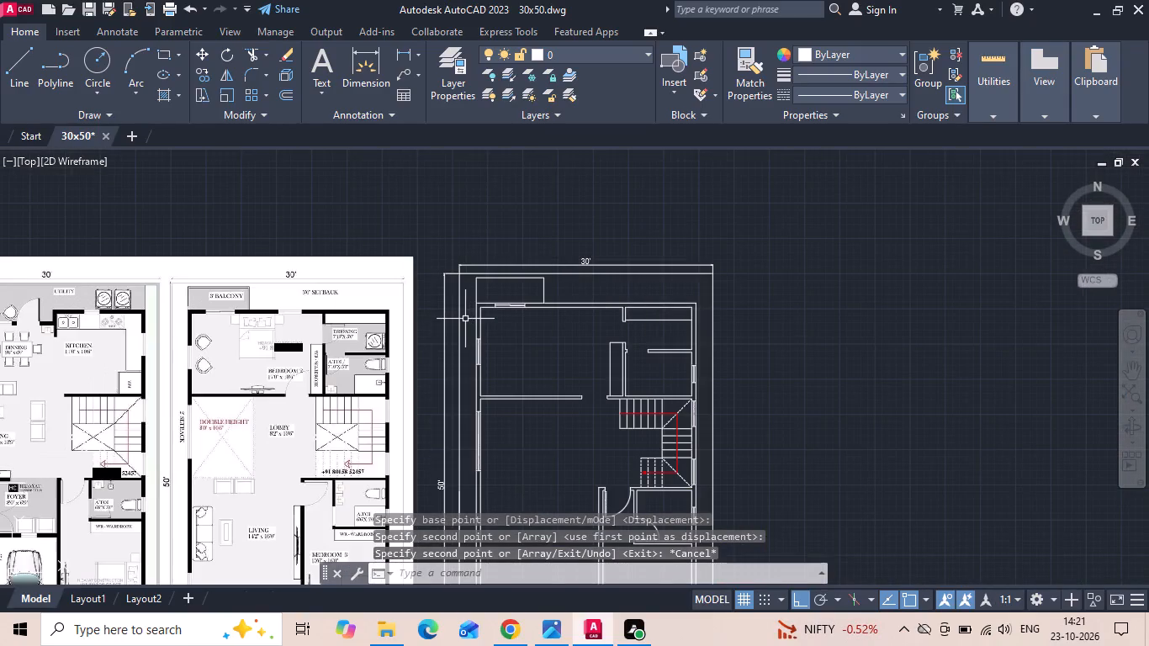
{"action": "scroll", "coordinate": [484, 312], "scroll_direction": "up", "scroll_amount": 3}
{"action": "left_click_drag", "start_coordinate": [505, 269], "coordinate": [525, 332]}
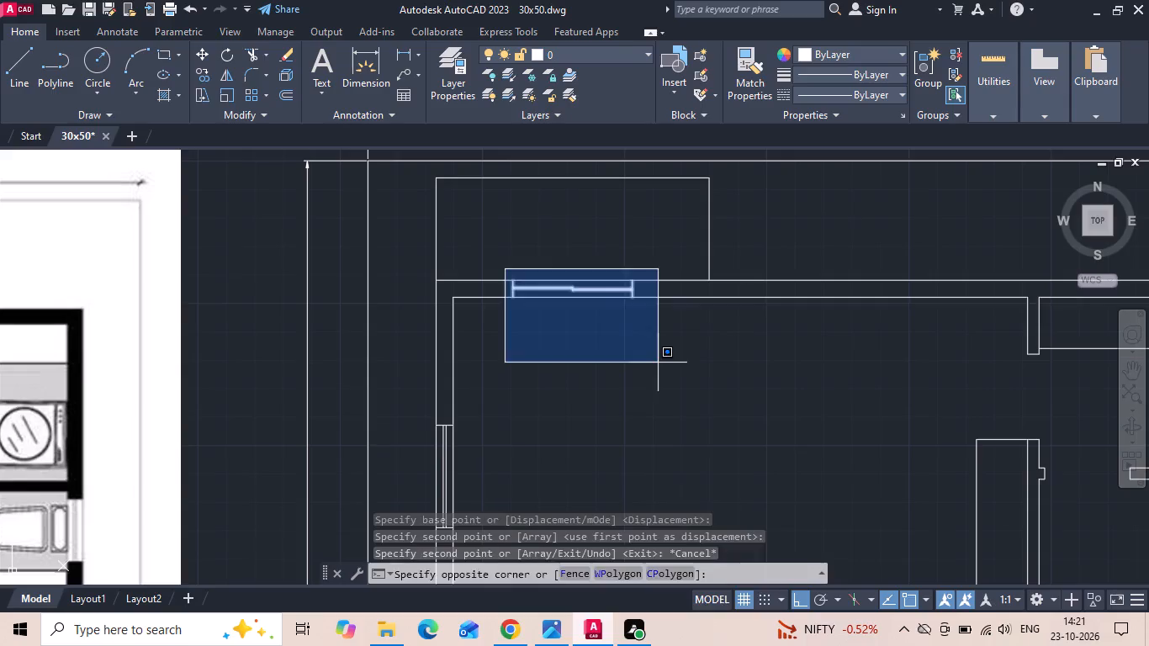
{"action": "left_click", "coordinate": [658, 363]}
{"action": "right_click", "coordinate": [596, 226]}
{"action": "left_click", "coordinate": [668, 349]}
{"action": "scroll", "coordinate": [665, 351], "scroll_direction": "down", "scroll_amount": 1}
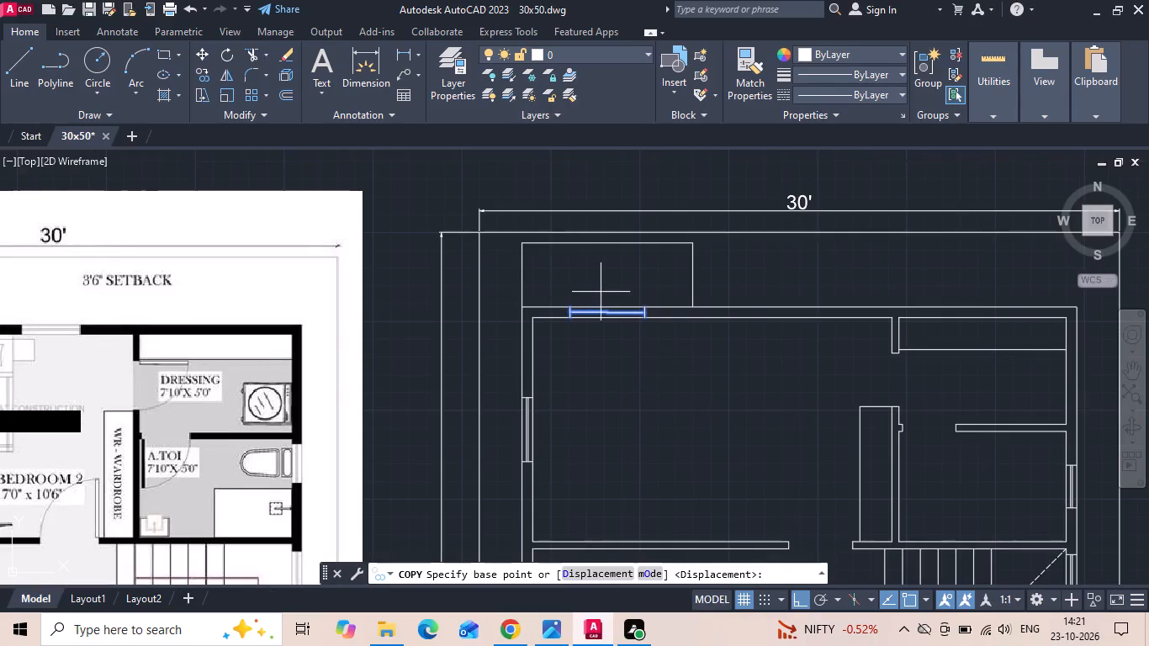
{"action": "left_click_drag", "start_coordinate": [617, 289], "coordinate": [641, 294]}
{"action": "left_click", "coordinate": [815, 280]}
{"action": "key", "text": "Escape"}
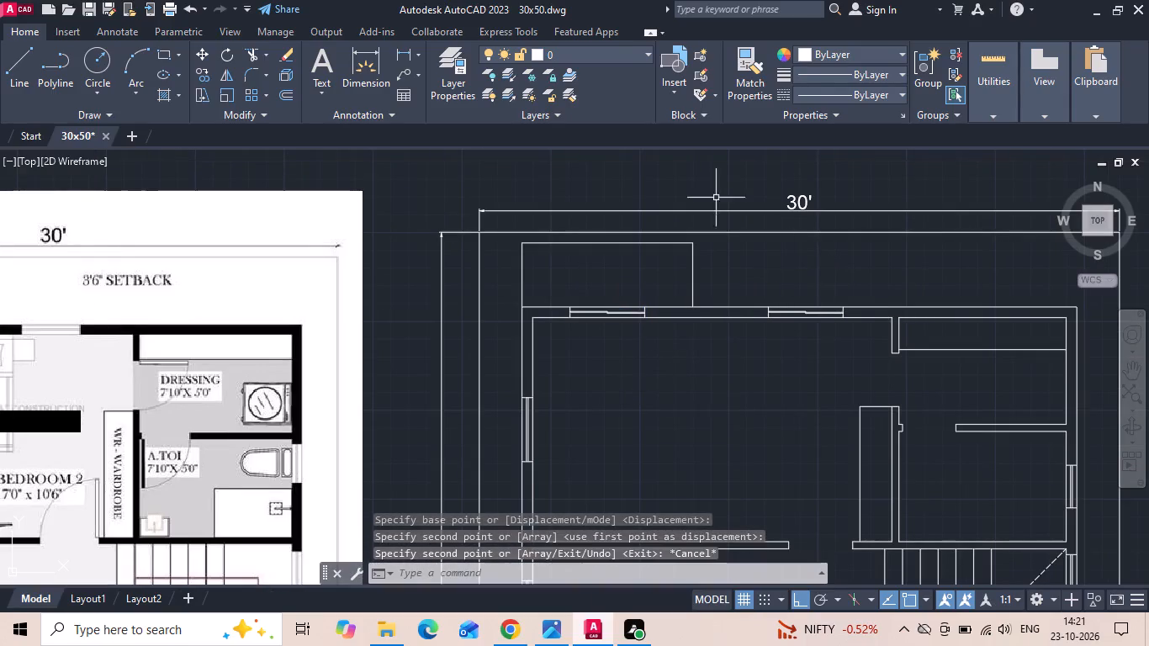
Measure the distance from Bedroom 2's north window to the dressing room wall on the reference image.
{"action": "left_click", "coordinate": [410, 58]}
{"action": "scroll", "coordinate": [94, 360], "scroll_direction": "up", "scroll_amount": 1}
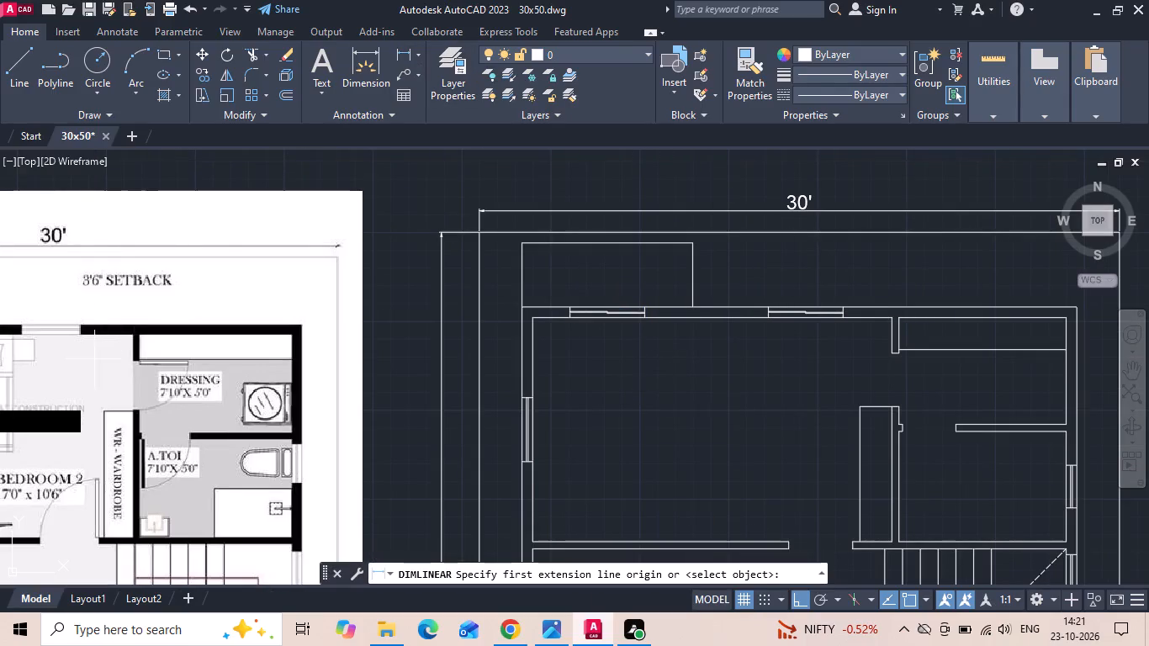
{"action": "scroll", "coordinate": [87, 360], "scroll_direction": "up", "scroll_amount": 1}
{"action": "middle_click_drag", "start_coordinate": [44, 313], "coordinate": [388, 389]}
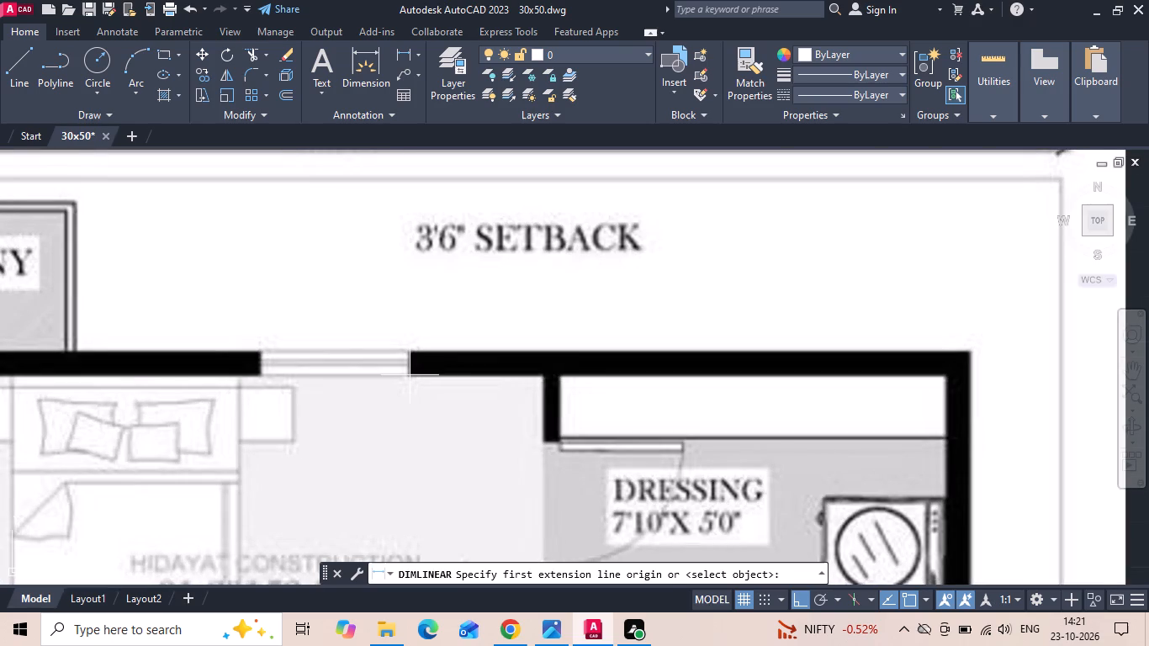
{"action": "left_click", "coordinate": [410, 375]}
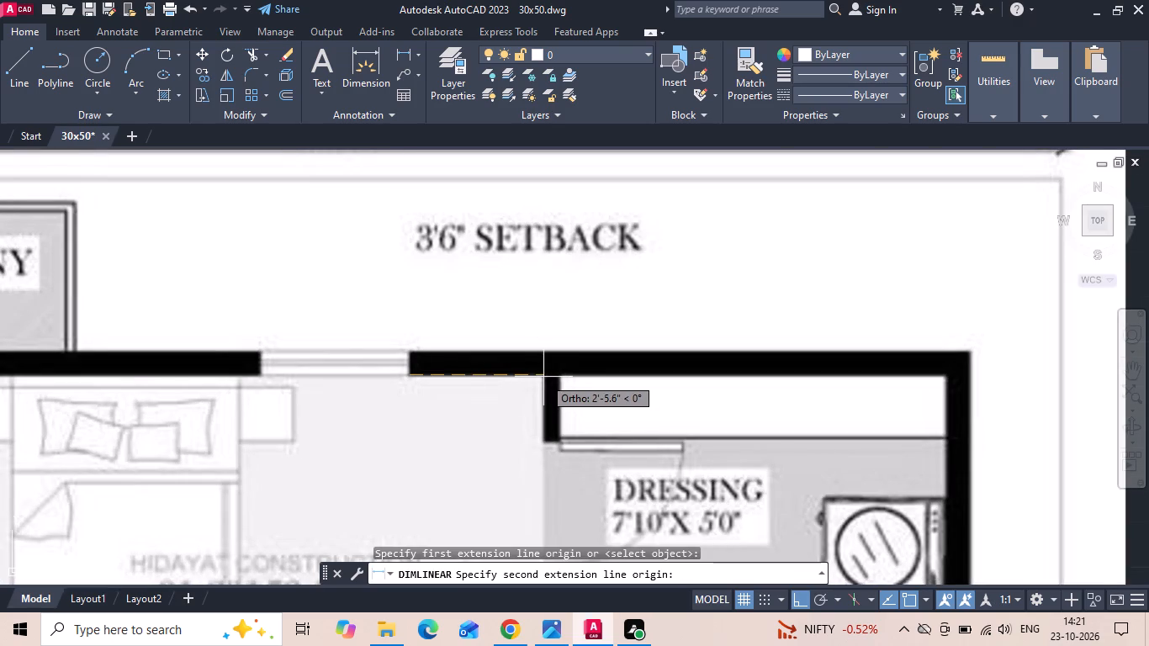
{"action": "key", "text": "Escape"}
Measure the distance from the copied opening's east jamb to the dressing room wall in the drawing.
{"action": "scroll", "coordinate": [347, 336], "scroll_direction": "down", "scroll_amount": 5}
{"action": "scroll", "coordinate": [549, 345], "scroll_direction": "up", "scroll_amount": 2}
{"action": "scroll", "coordinate": [467, 321], "scroll_direction": "up", "scroll_amount": 3}
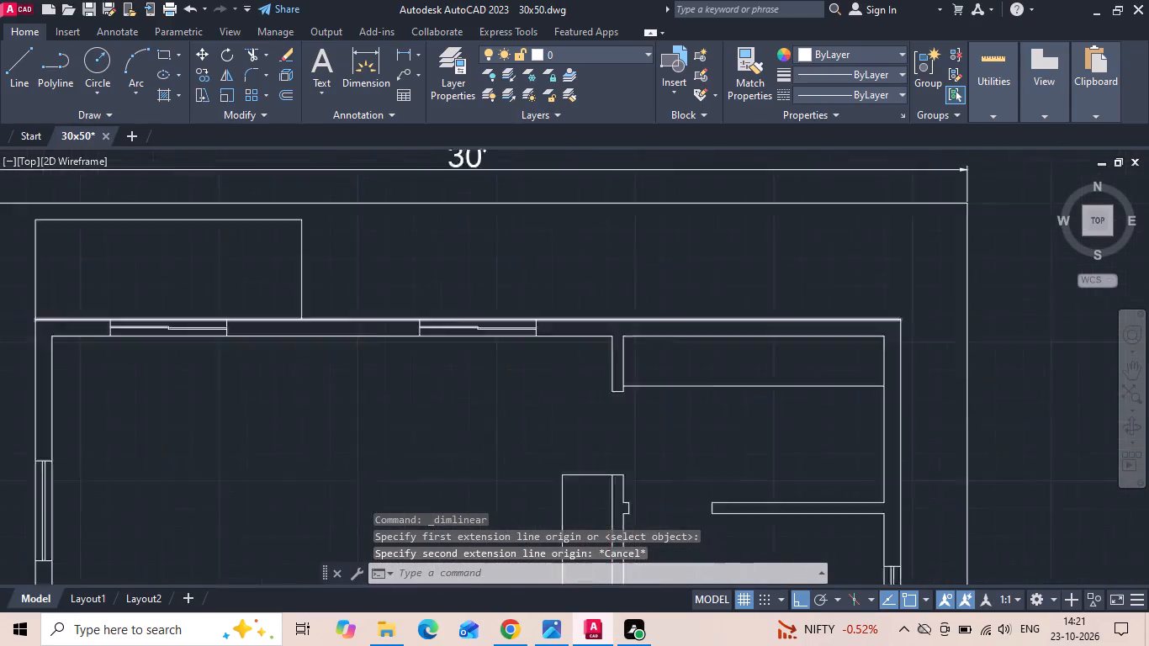
{"action": "left_click", "coordinate": [394, 51]}
{"action": "scroll", "coordinate": [642, 323], "scroll_direction": "up", "scroll_amount": 1}
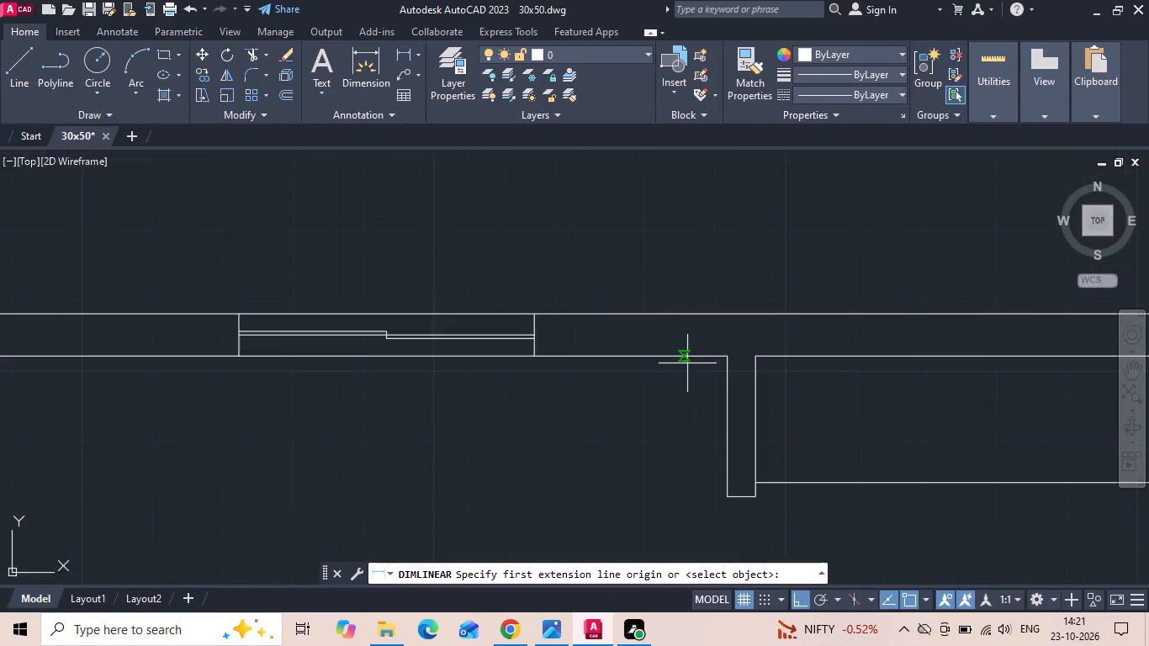
{"action": "left_click", "coordinate": [726, 358]}
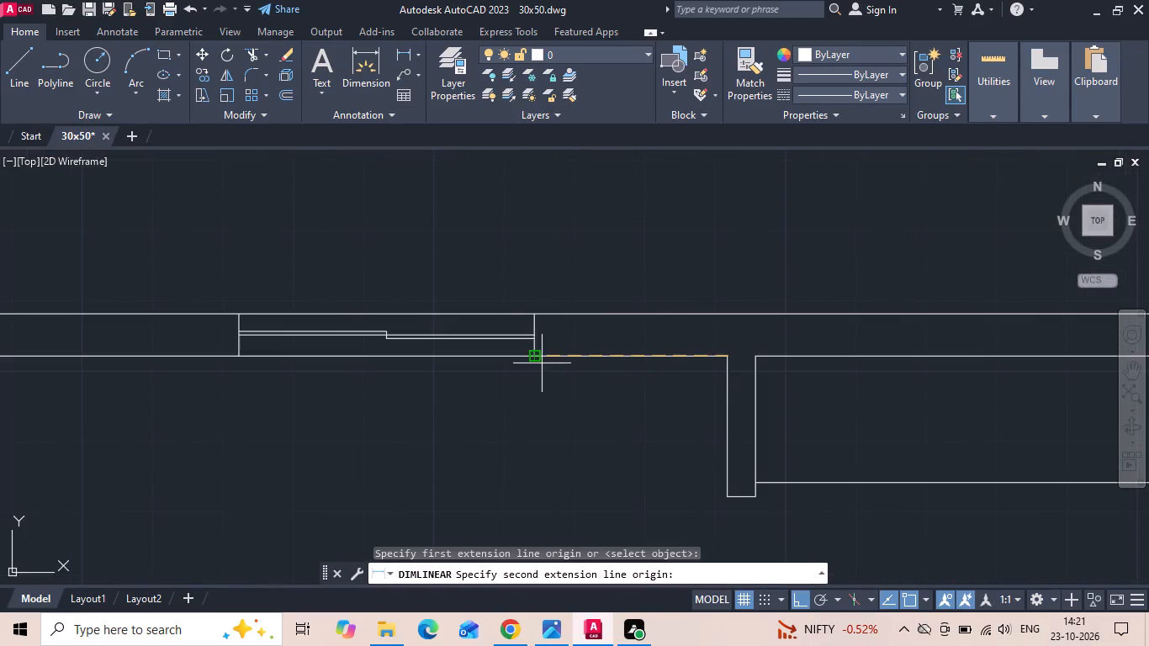
{"action": "left_click", "coordinate": [537, 352]}
{"action": "key", "text": "Escape"}
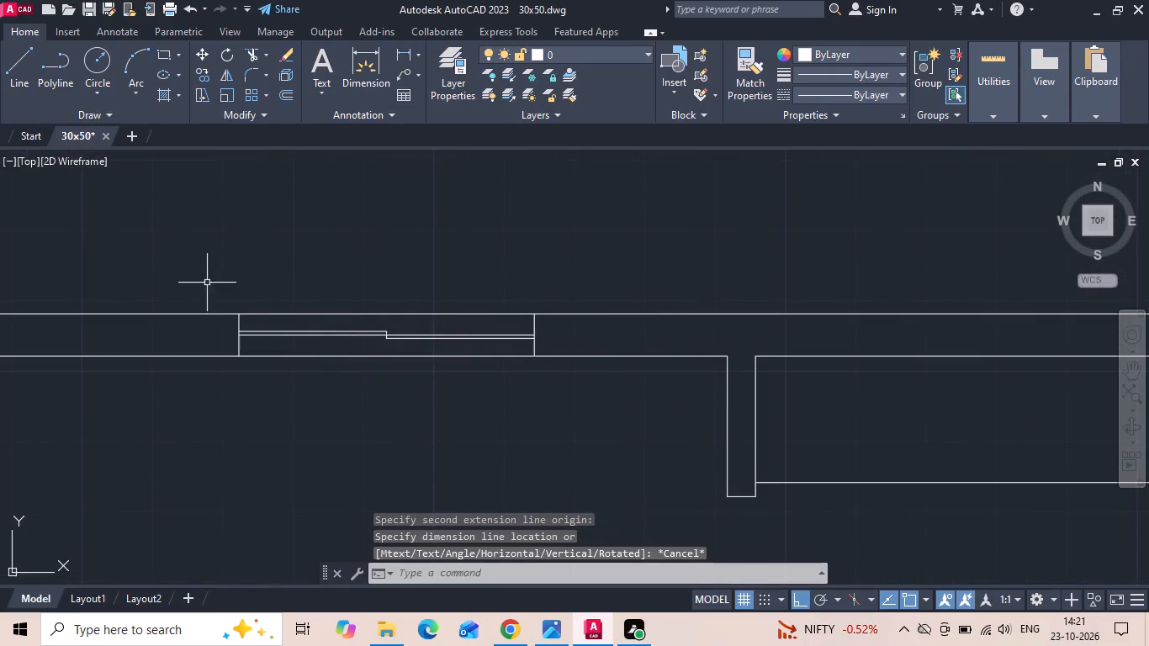
Move the copied opening with both jambs 2.6" west along Bedroom 2's north wall.
{"action": "left_click_drag", "start_coordinate": [208, 285], "coordinate": [247, 324]}
{"action": "left_click", "coordinate": [558, 405]}
{"action": "right_click", "coordinate": [501, 272]}
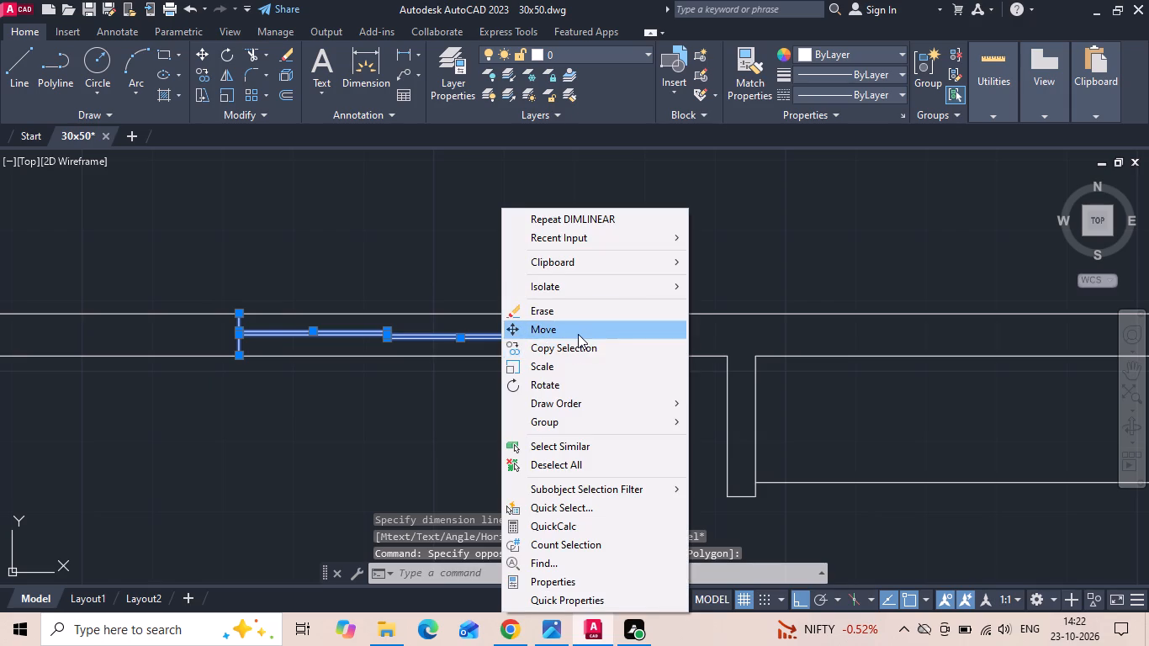
{"action": "left_click", "coordinate": [578, 334]}
{"action": "left_click_drag", "start_coordinate": [694, 246], "coordinate": [660, 246]}
{"action": "type", "text": "2.6"}
{"action": "key", "text": "Return"}
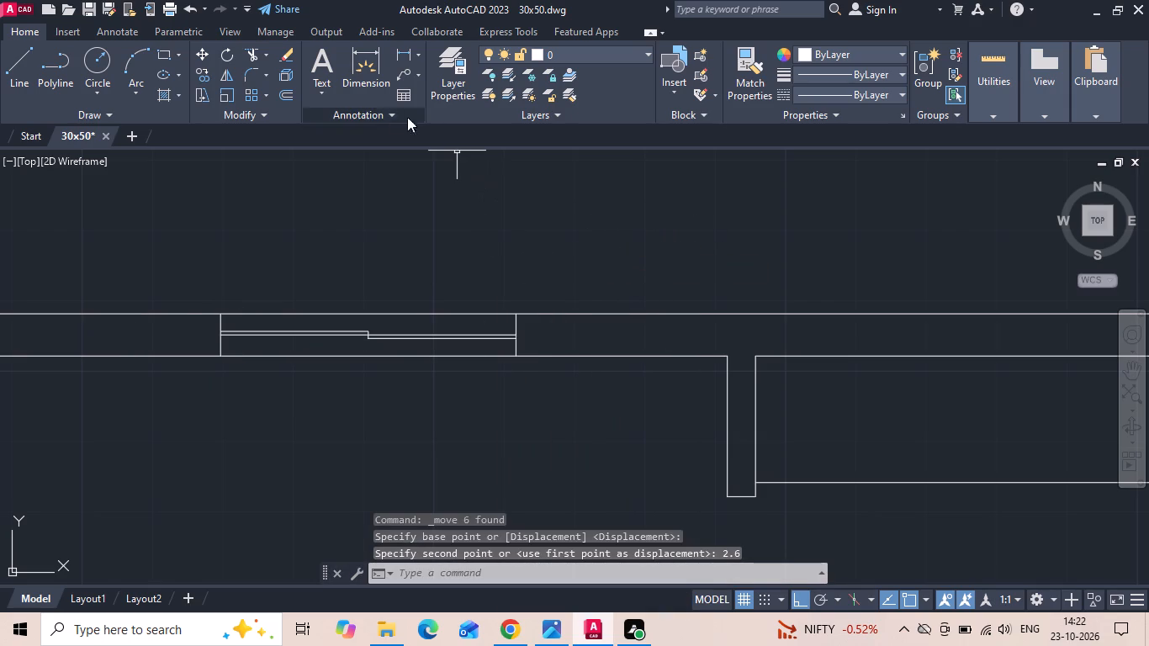
Measure the distance from the moved opening's east jamb to the dressing room wall.
{"action": "left_click", "coordinate": [407, 57]}
{"action": "left_click_drag", "start_coordinate": [519, 360], "coordinate": [531, 361]}
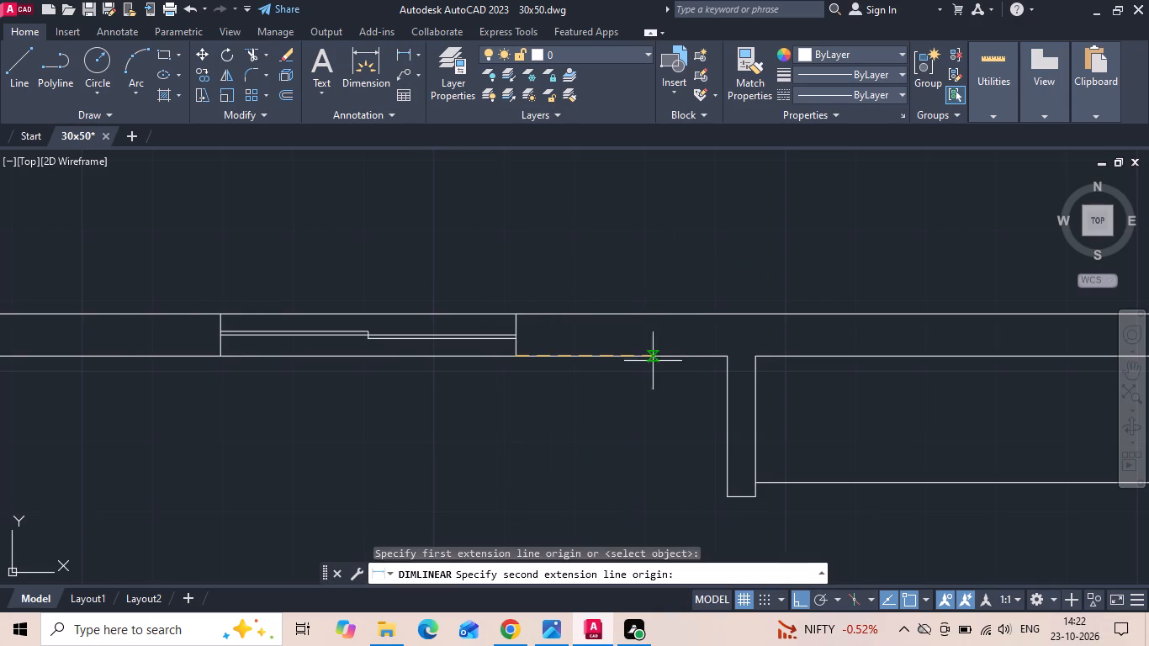
{"action": "left_click", "coordinate": [728, 357]}
{"action": "key", "text": "Escape"}
{"action": "scroll", "coordinate": [728, 355], "scroll_direction": "down", "scroll_amount": 5}
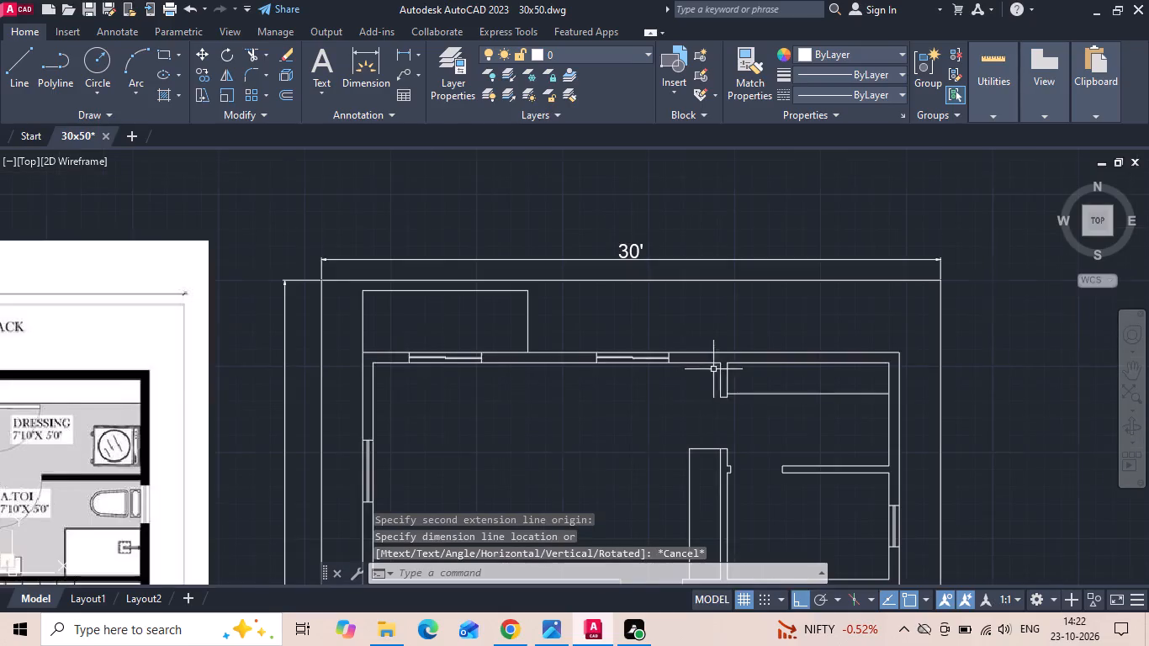
Measure the width of Bedroom 2's north window on the reference image's first floor plan.
{"action": "scroll", "coordinate": [332, 361], "scroll_direction": "down", "scroll_amount": 1}
{"action": "middle_click_drag", "start_coordinate": [55, 363], "coordinate": [437, 342]}
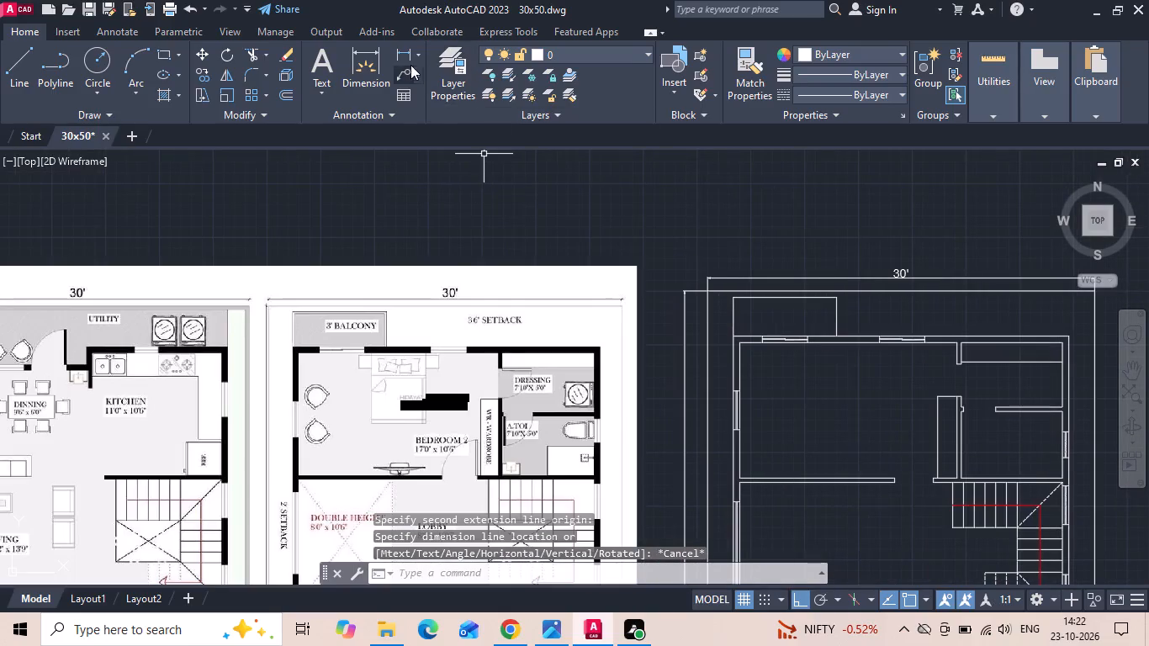
{"action": "left_click", "coordinate": [410, 57]}
{"action": "scroll", "coordinate": [418, 329], "scroll_direction": "up", "scroll_amount": 1}
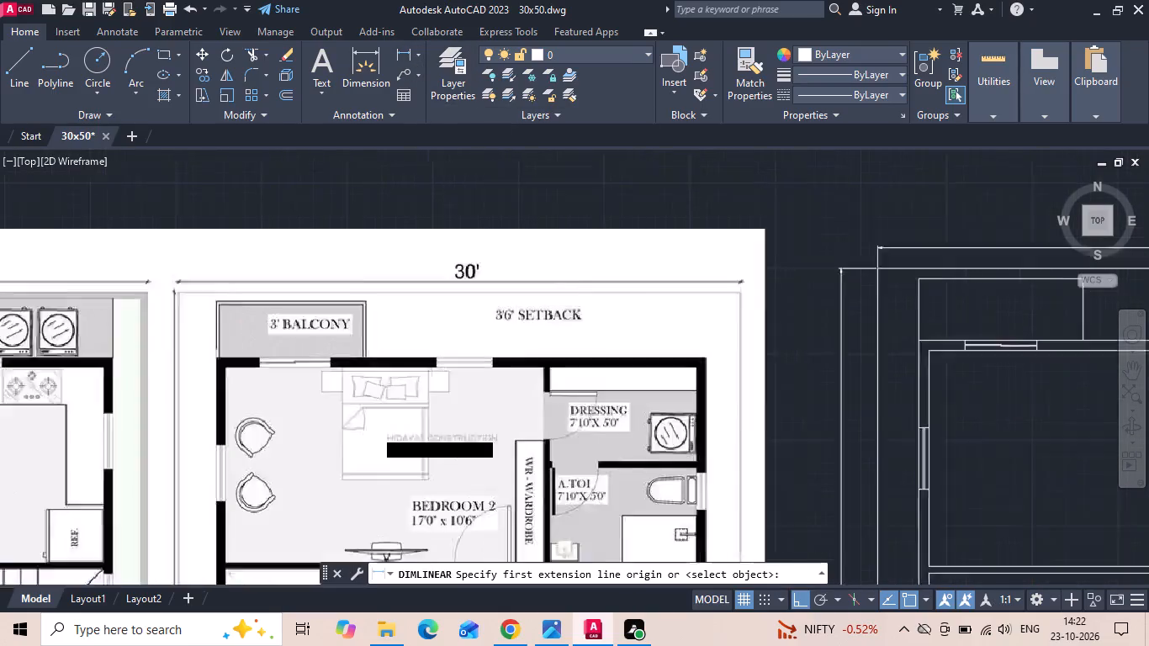
{"action": "scroll", "coordinate": [418, 328], "scroll_direction": "up", "scroll_amount": 2}
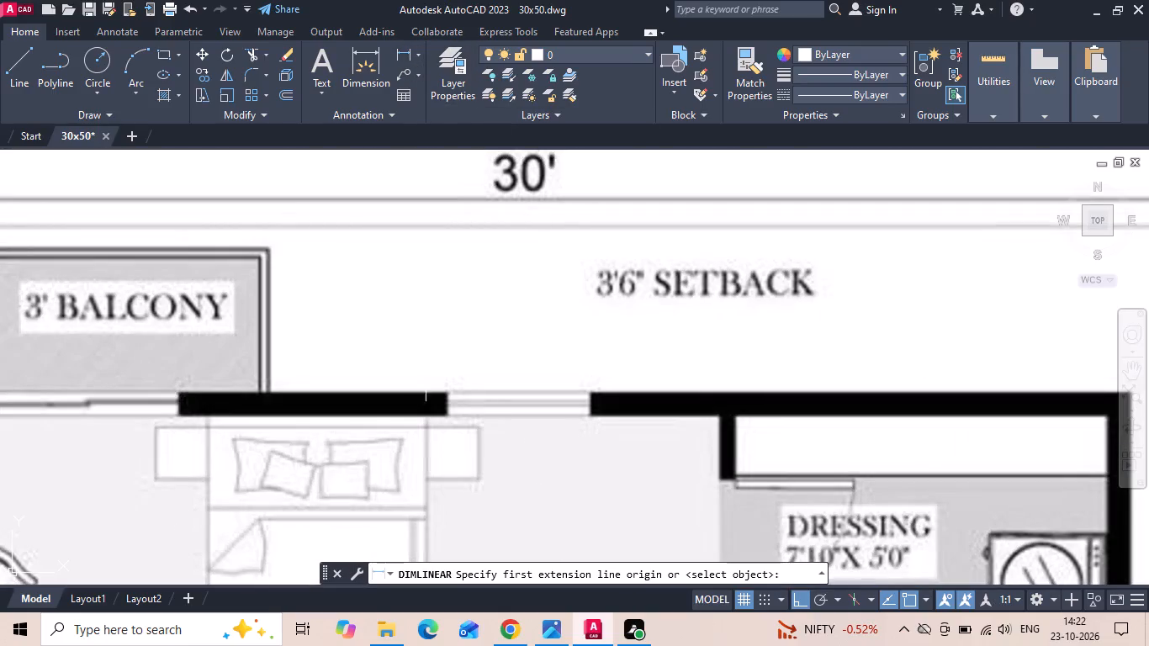
{"action": "scroll", "coordinate": [453, 374], "scroll_direction": "up", "scroll_amount": 2}
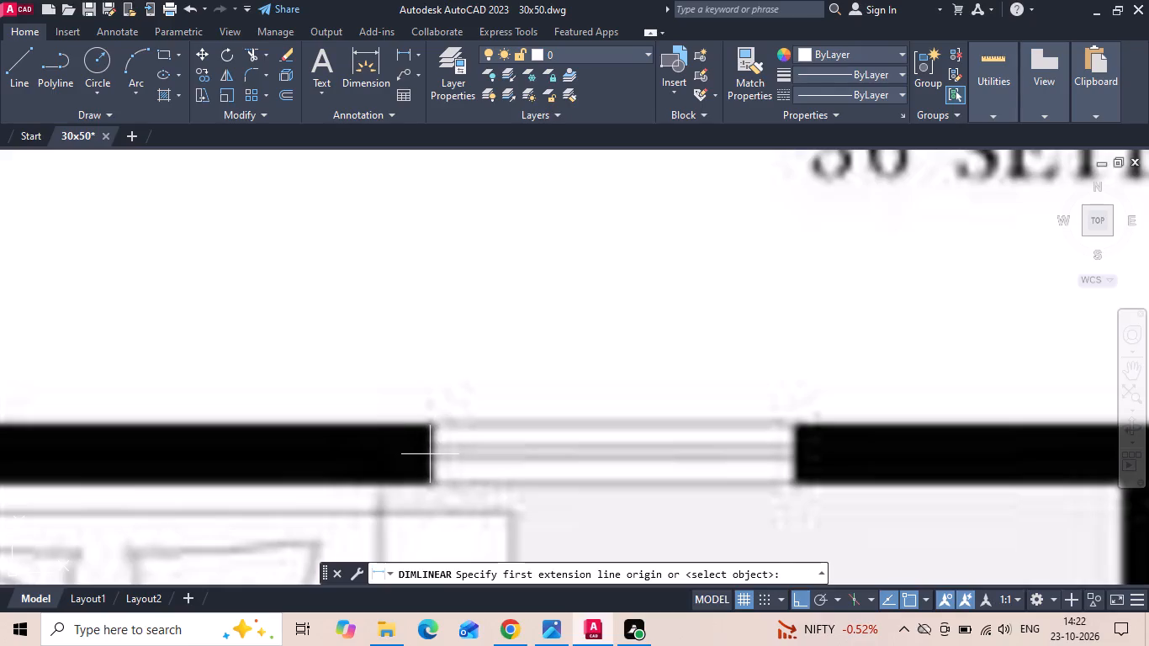
{"action": "left_click", "coordinate": [430, 454]}
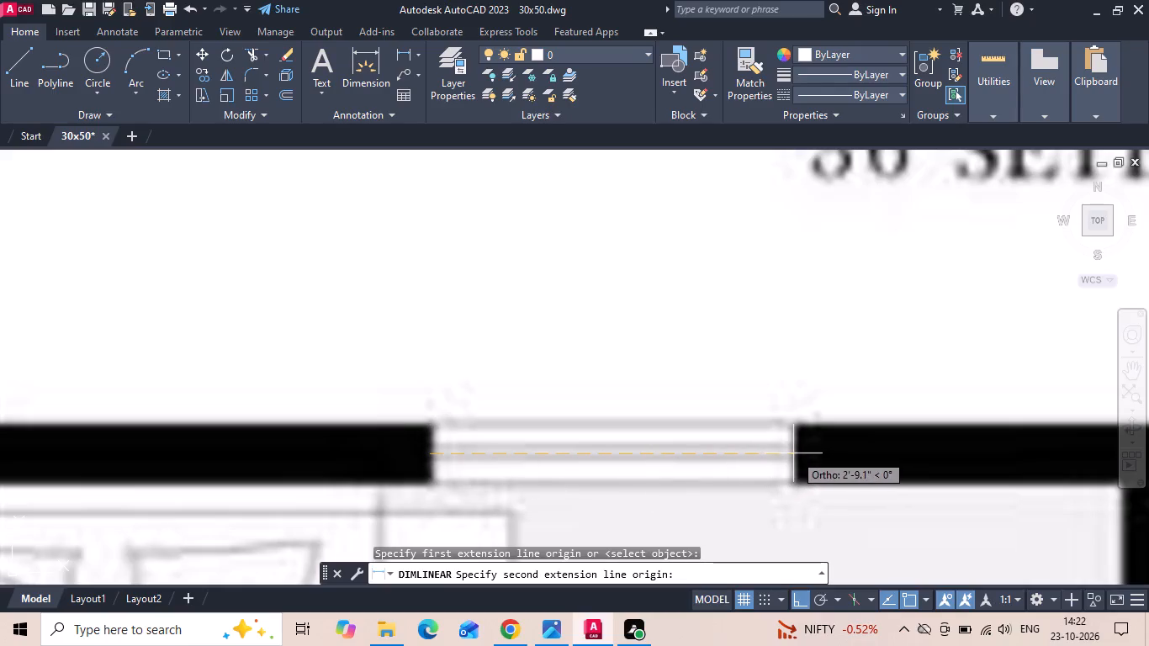
{"action": "key", "text": "Escape"}
{"action": "scroll", "coordinate": [357, 309], "scroll_direction": "down", "scroll_amount": 5}
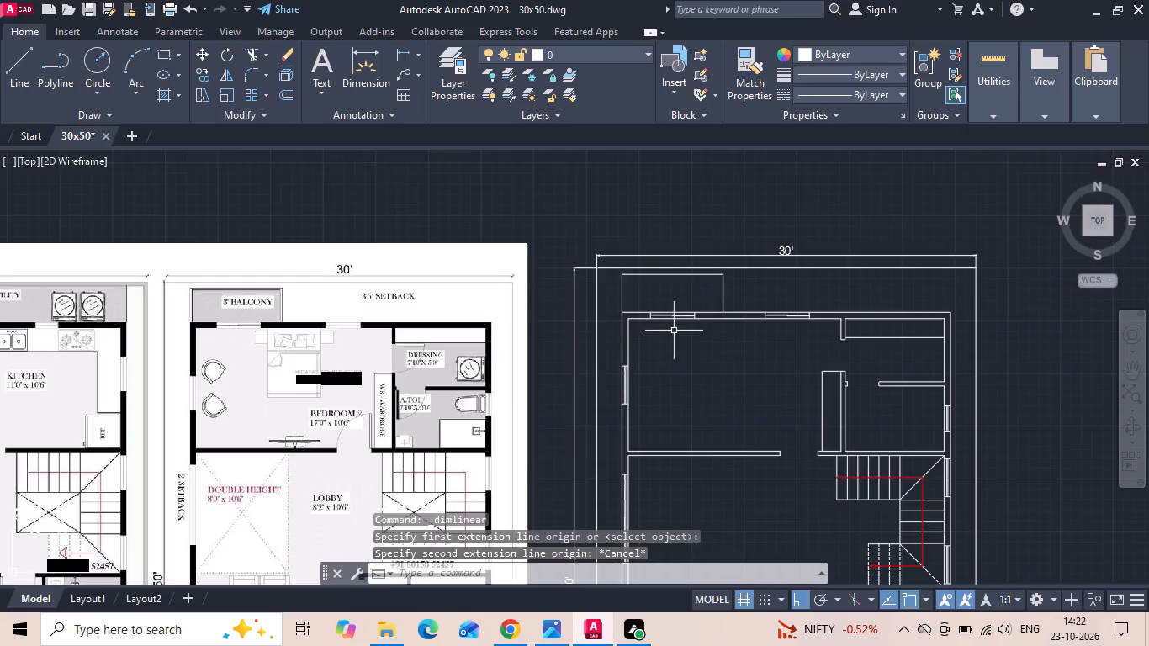
Move the west jamb of the copied opening in Bedroom 2's north wall 6" east.
{"action": "scroll", "coordinate": [794, 316], "scroll_direction": "up", "scroll_amount": 4}
{"action": "scroll", "coordinate": [550, 305], "scroll_direction": "up", "scroll_amount": 3}
{"action": "left_click_drag", "start_coordinate": [601, 316], "coordinate": [591, 315]}
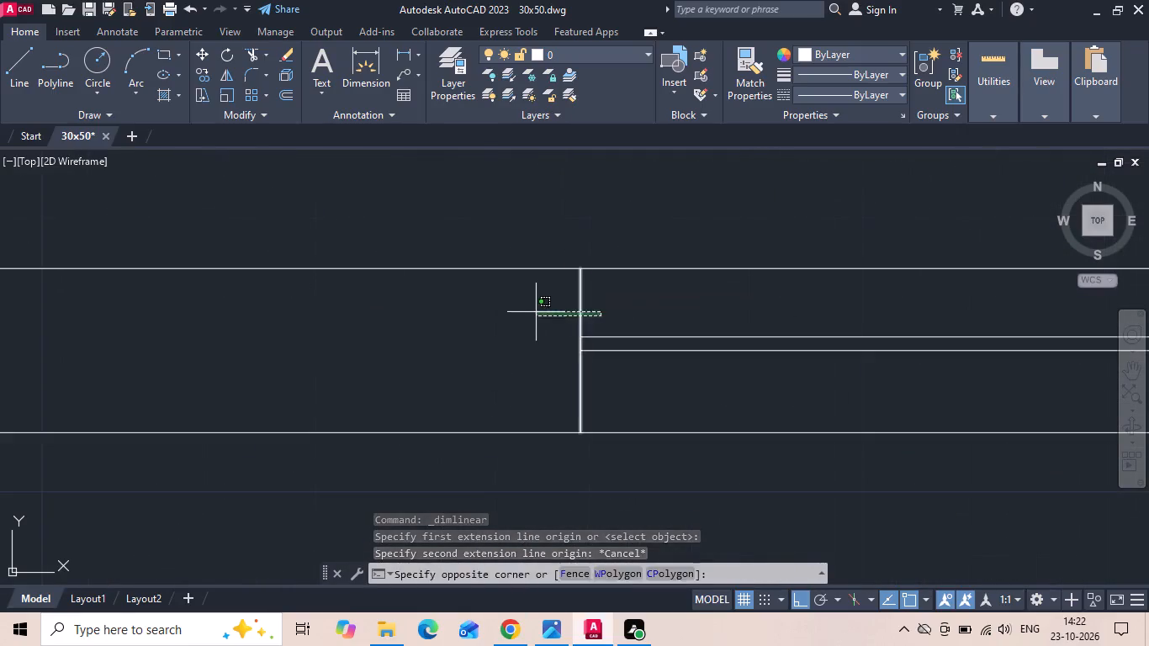
{"action": "left_click", "coordinate": [536, 312]}
{"action": "right_click", "coordinate": [535, 310]}
{"action": "left_click", "coordinate": [574, 308]}
{"action": "left_click_drag", "start_coordinate": [483, 321], "coordinate": [494, 321]}
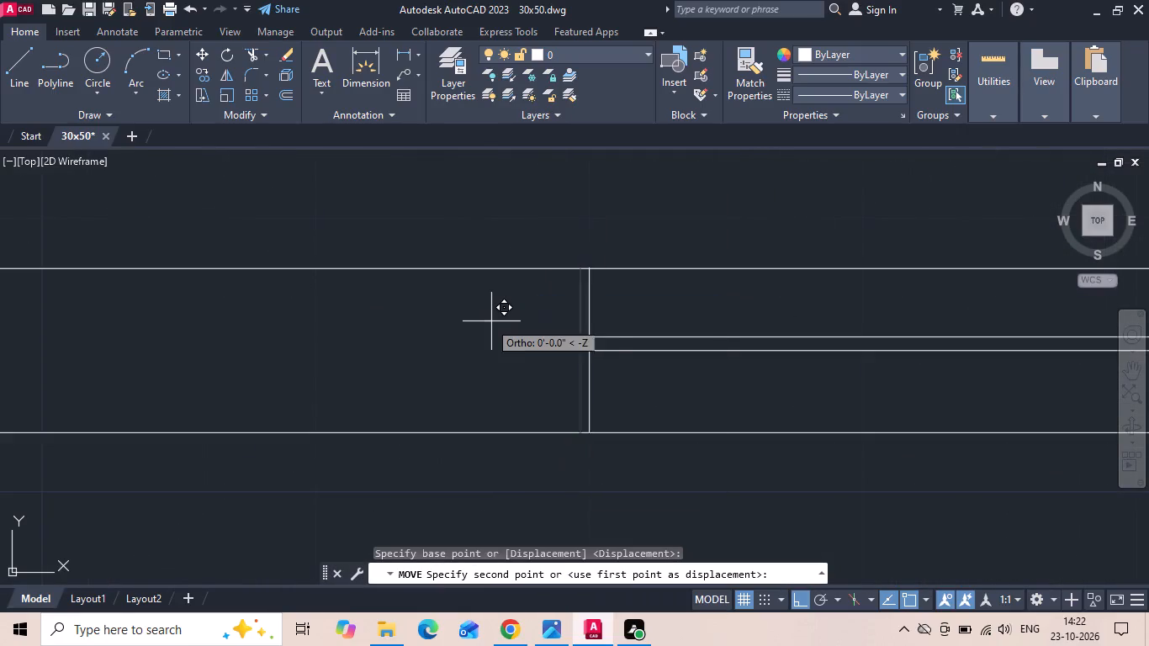
{"action": "key", "text": "3"}
{"action": "key", "text": "BackSpace"}
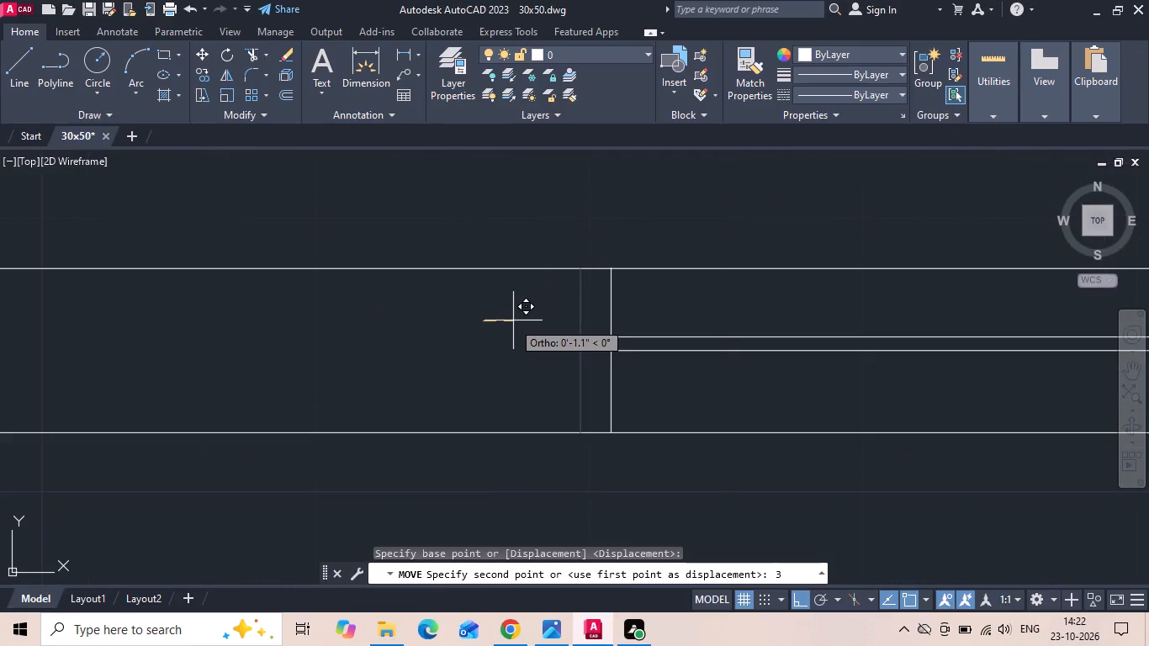
{"action": "type", "text": "6"}
{"action": "key", "text": "space"}
Trim the panel lines overhanging the moved jamb and remove the copied opening's middle line and central step.
{"action": "type", "text": "tr"}
{"action": "key", "text": "space"}
{"action": "left_click_drag", "start_coordinate": [654, 316], "coordinate": [650, 363]}
{"action": "scroll", "coordinate": [466, 343], "scroll_direction": "down", "scroll_amount": 2}
{"action": "scroll", "coordinate": [823, 339], "scroll_direction": "up", "scroll_amount": 1}
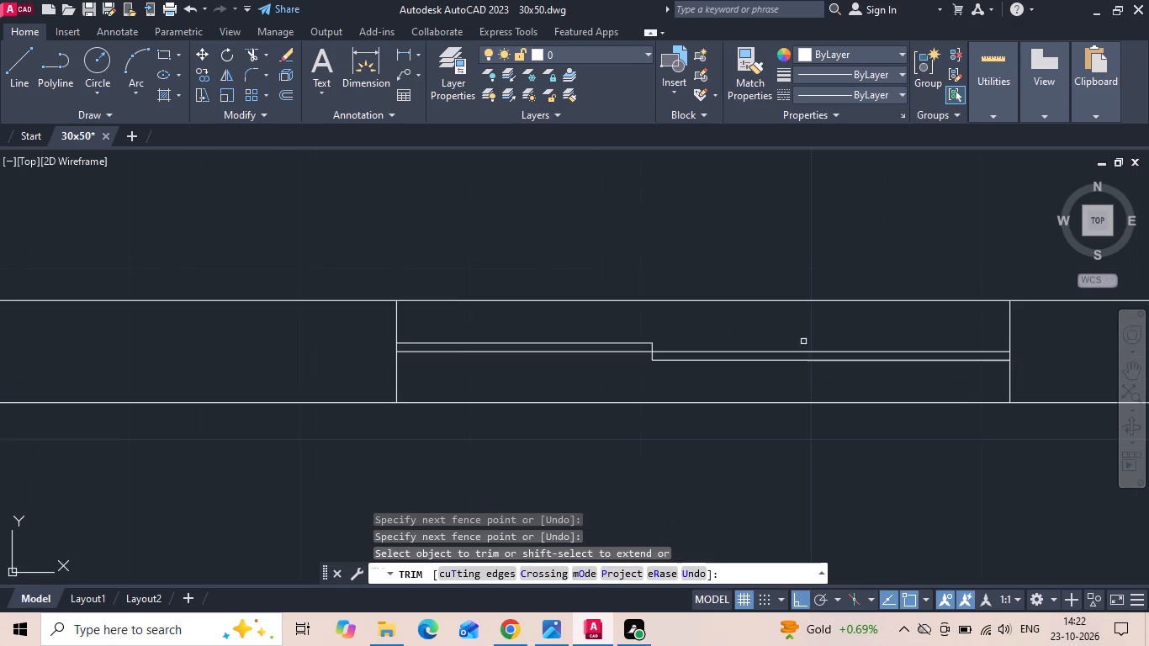
{"action": "scroll", "coordinate": [671, 355], "scroll_direction": "up", "scroll_amount": 1}
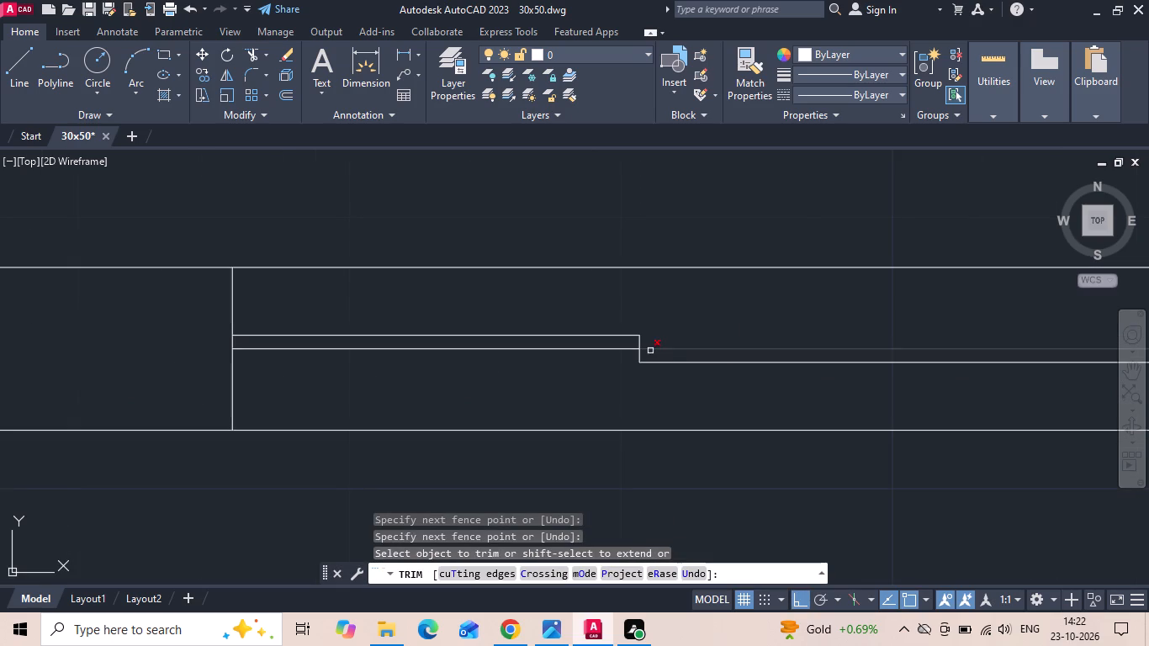
{"action": "left_click", "coordinate": [650, 351]}
{"action": "left_click", "coordinate": [631, 347]}
{"action": "left_click", "coordinate": [640, 349]}
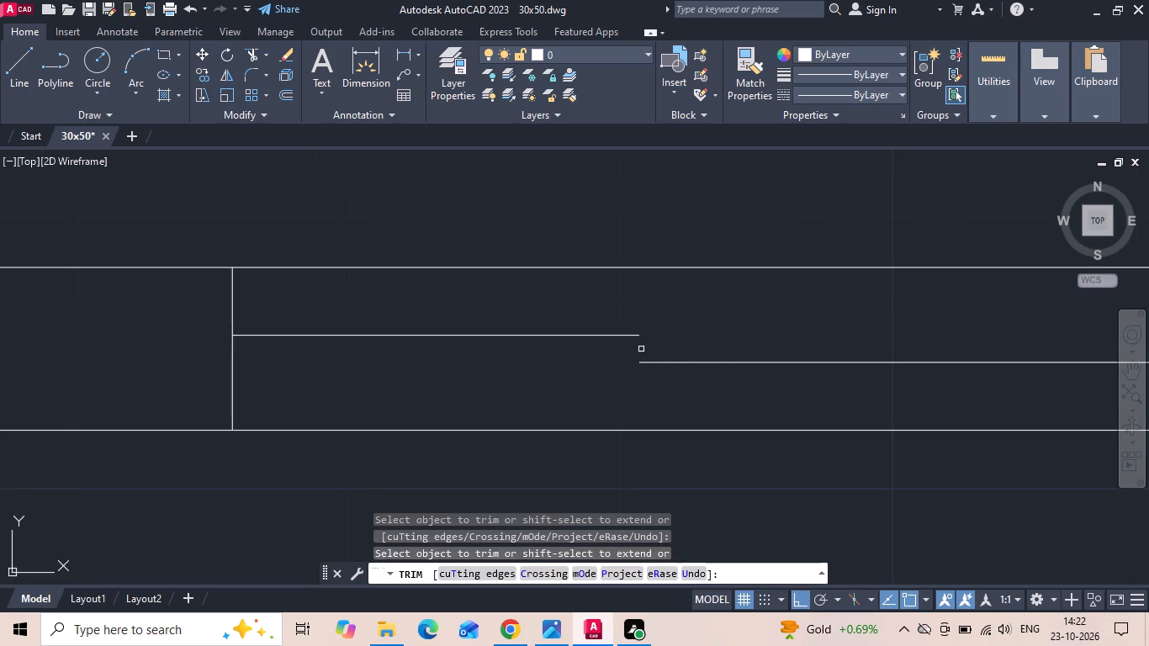
{"action": "key", "text": "Escape"}
Extend the two remaining panel lines to both jambs to form a plain window in Bedroom 2's north wall.
{"action": "type", "text": "ex"}
{"action": "key", "text": "space"}
{"action": "left_click_drag", "start_coordinate": [633, 346], "coordinate": [626, 320]}
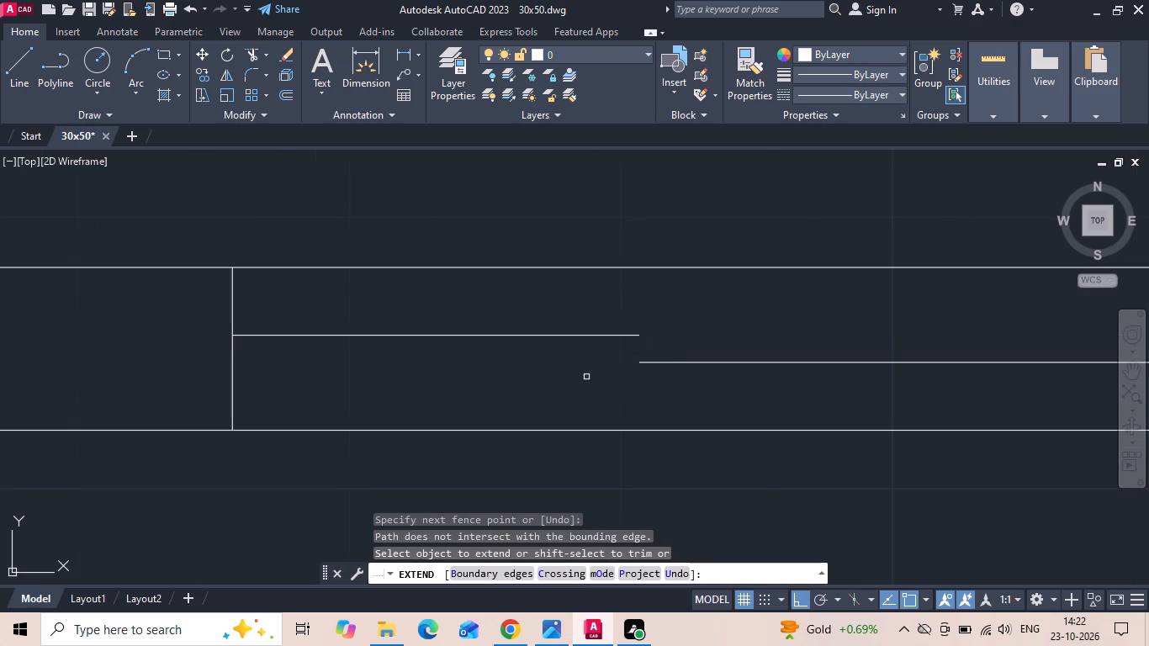
{"action": "scroll", "coordinate": [584, 379], "scroll_direction": "down", "scroll_amount": 1}
{"action": "left_click", "coordinate": [610, 352]}
{"action": "left_click", "coordinate": [631, 367]}
{"action": "key", "text": "Escape"}
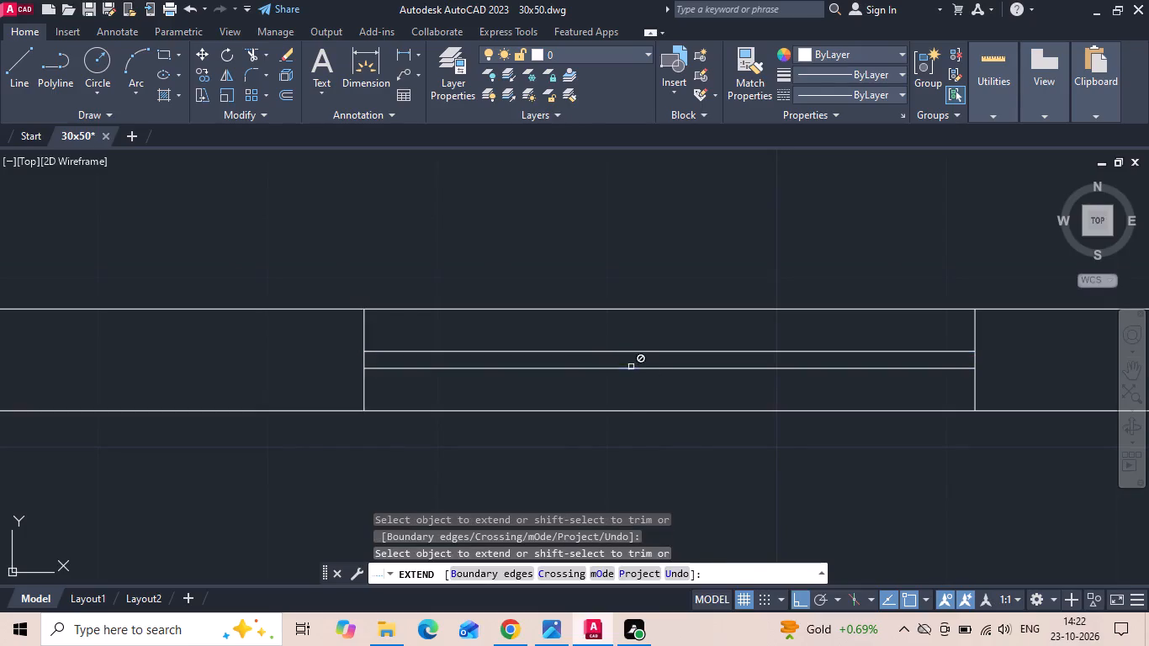
Save the drawing.
{"action": "key", "text": "ctrl+s"}
Copy Bedroom 3's toilet door north to the area between the dressing room and Bedroom 2's toilet.
{"action": "scroll", "coordinate": [613, 397], "scroll_direction": "down", "scroll_amount": 5}
{"action": "middle_click_drag", "start_coordinate": [595, 440], "coordinate": [600, 430]}
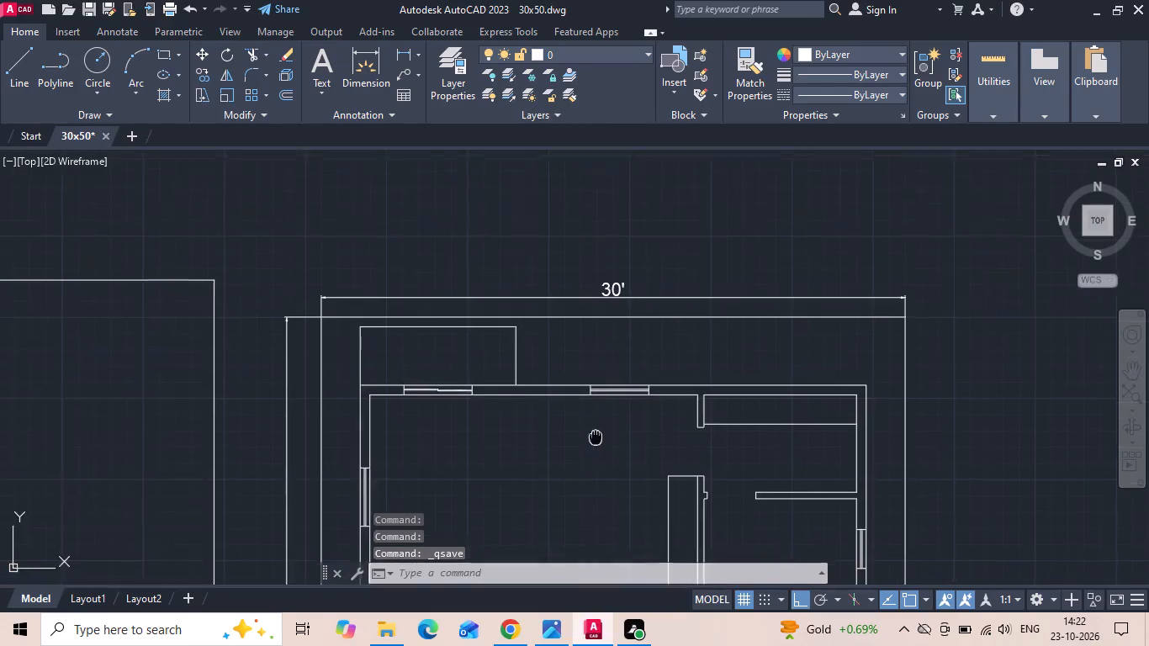
{"action": "middle_click_drag", "start_coordinate": [600, 430], "coordinate": [688, 400]}
{"action": "scroll", "coordinate": [712, 410], "scroll_direction": "down", "scroll_amount": 1}
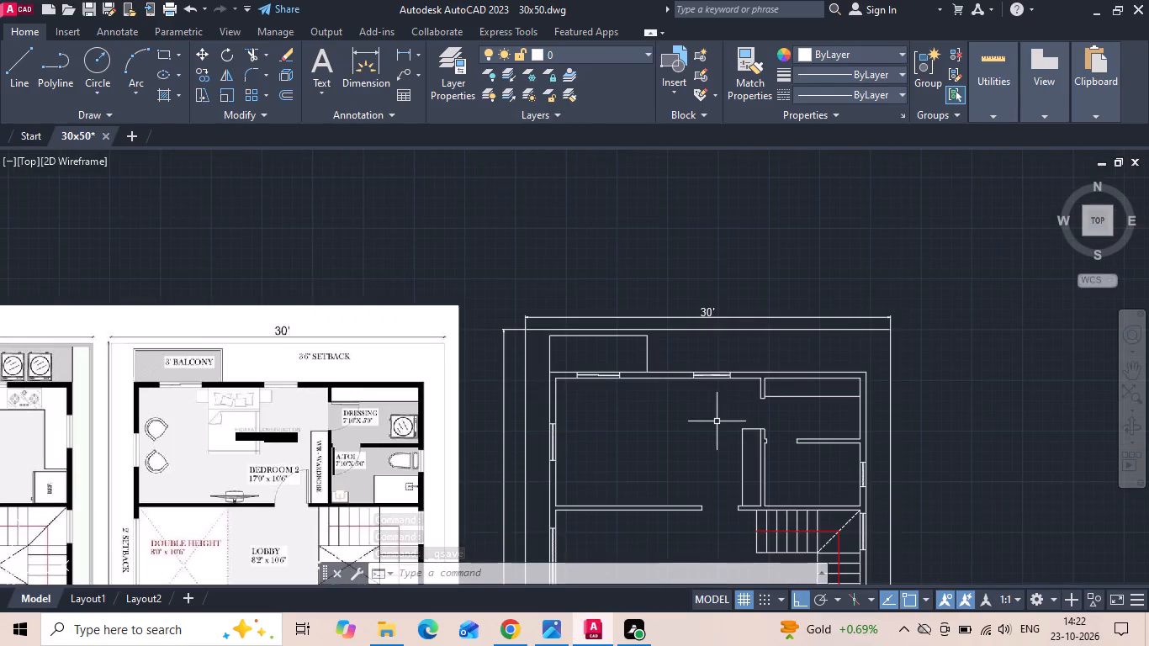
{"action": "middle_click_drag", "start_coordinate": [722, 409], "coordinate": [739, 297]}
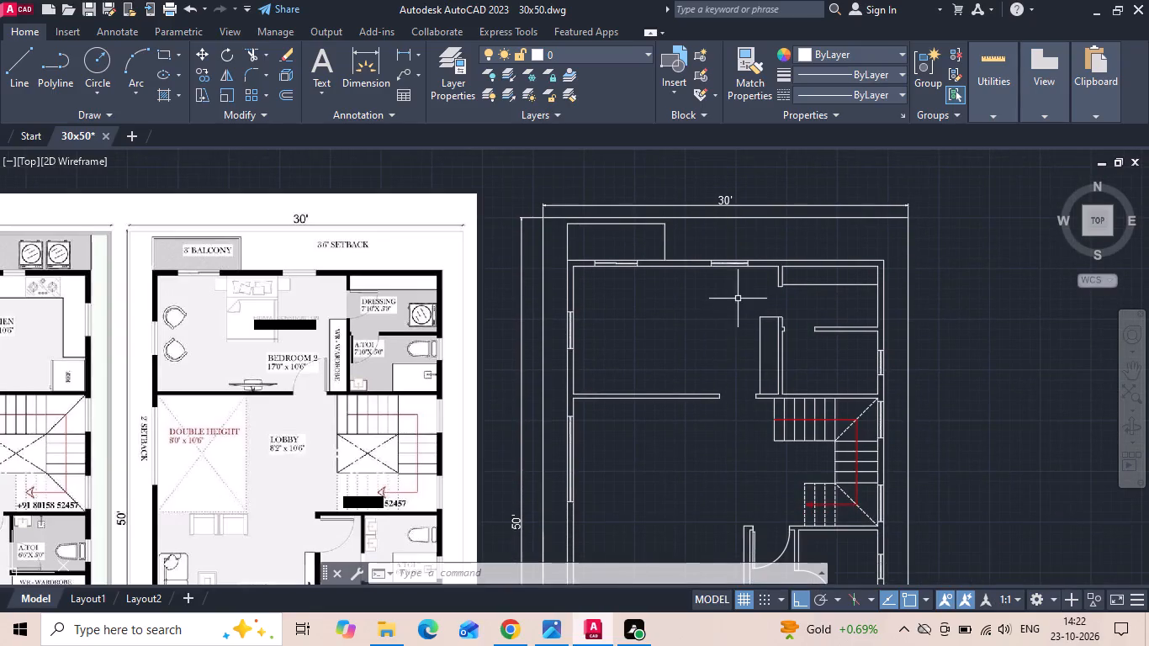
{"action": "scroll", "coordinate": [771, 256], "scroll_direction": "down", "scroll_amount": 2}
{"action": "scroll", "coordinate": [792, 382], "scroll_direction": "up", "scroll_amount": 2}
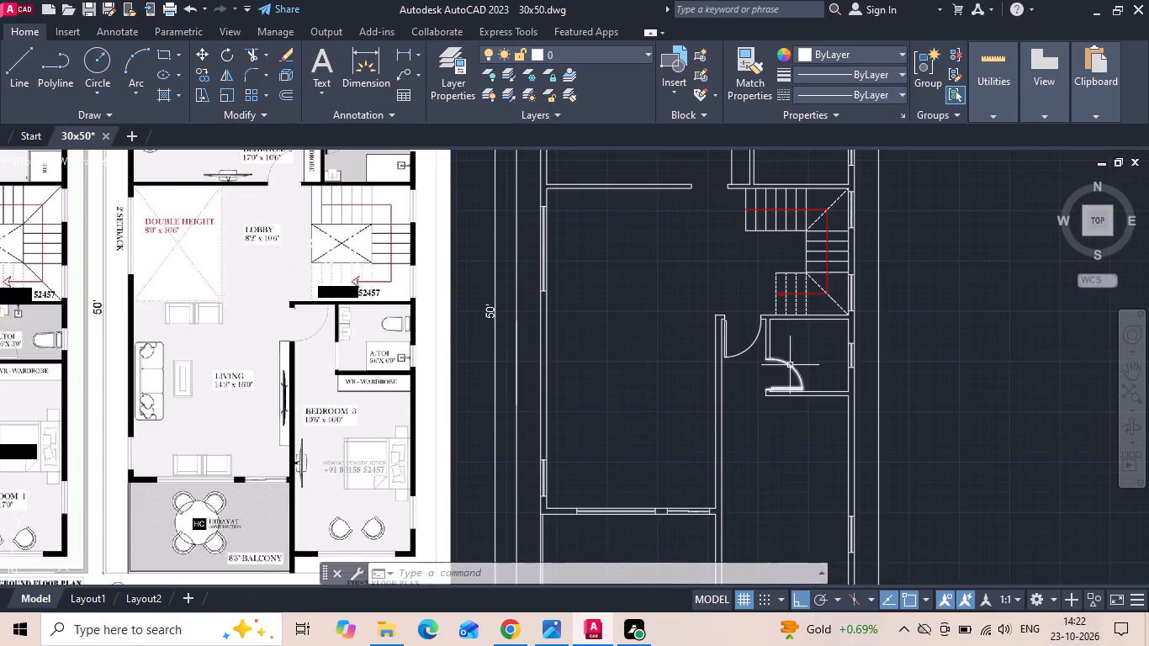
{"action": "left_click", "coordinate": [789, 363]}
{"action": "right_click", "coordinate": [789, 362]}
{"action": "left_click", "coordinate": [835, 328]}
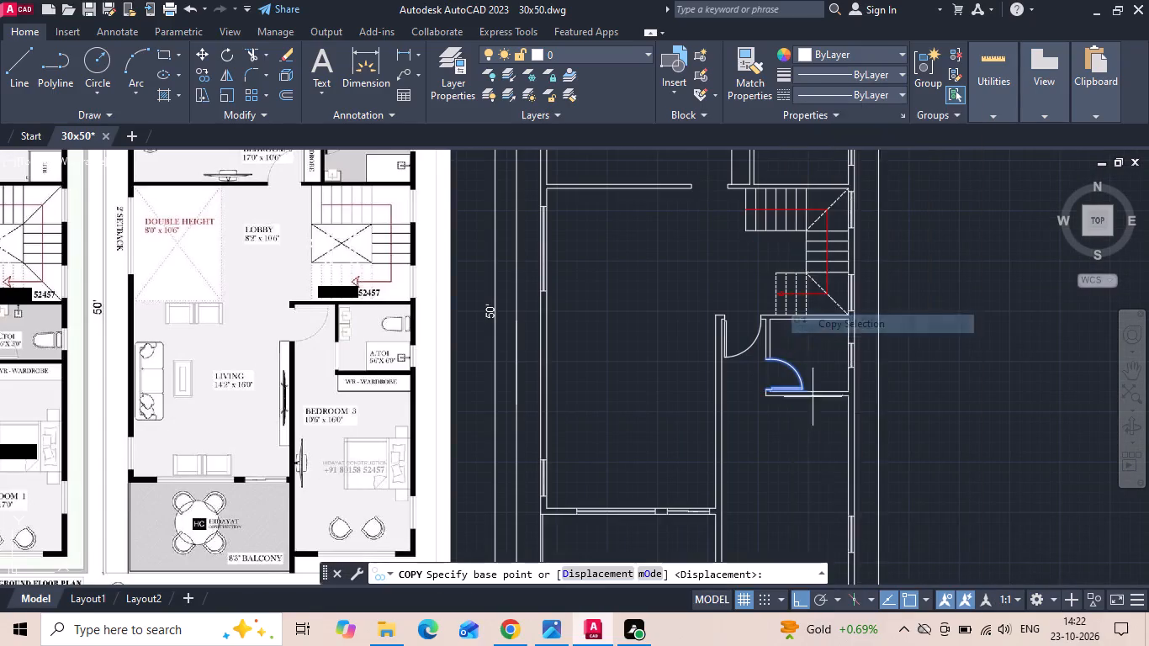
{"action": "scroll", "coordinate": [792, 450], "scroll_direction": "down", "scroll_amount": 2}
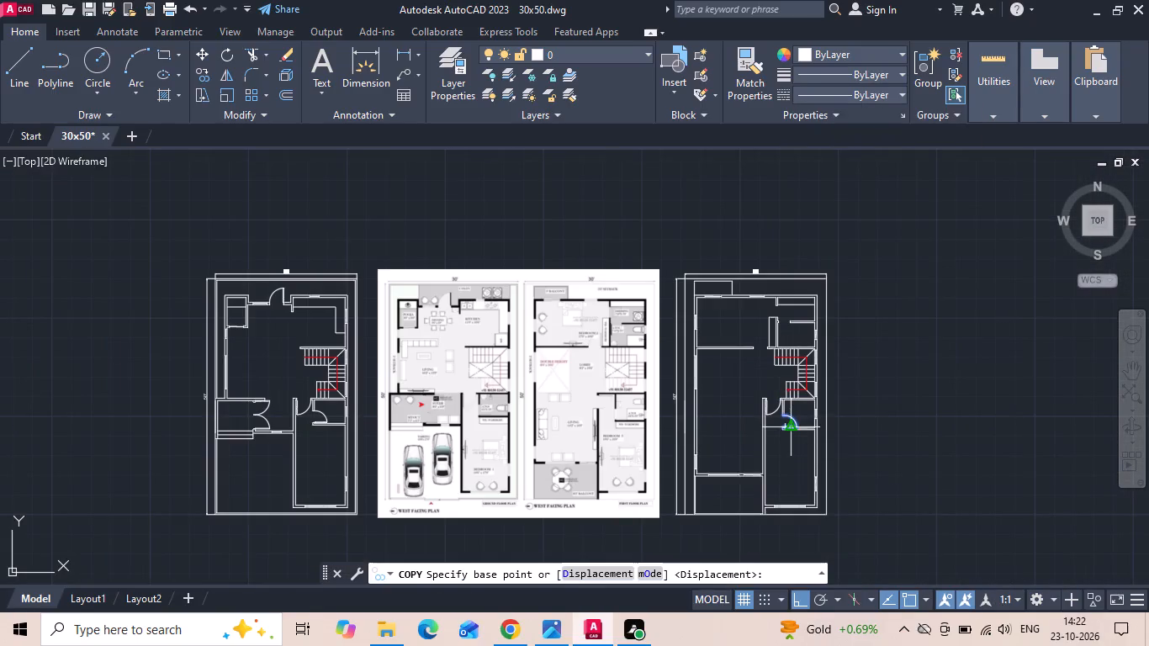
{"action": "left_click_drag", "start_coordinate": [792, 426], "coordinate": [796, 412]}
{"action": "scroll", "coordinate": [770, 272], "scroll_direction": "up", "scroll_amount": 1}
{"action": "scroll", "coordinate": [778, 347], "scroll_direction": "up", "scroll_amount": 4}
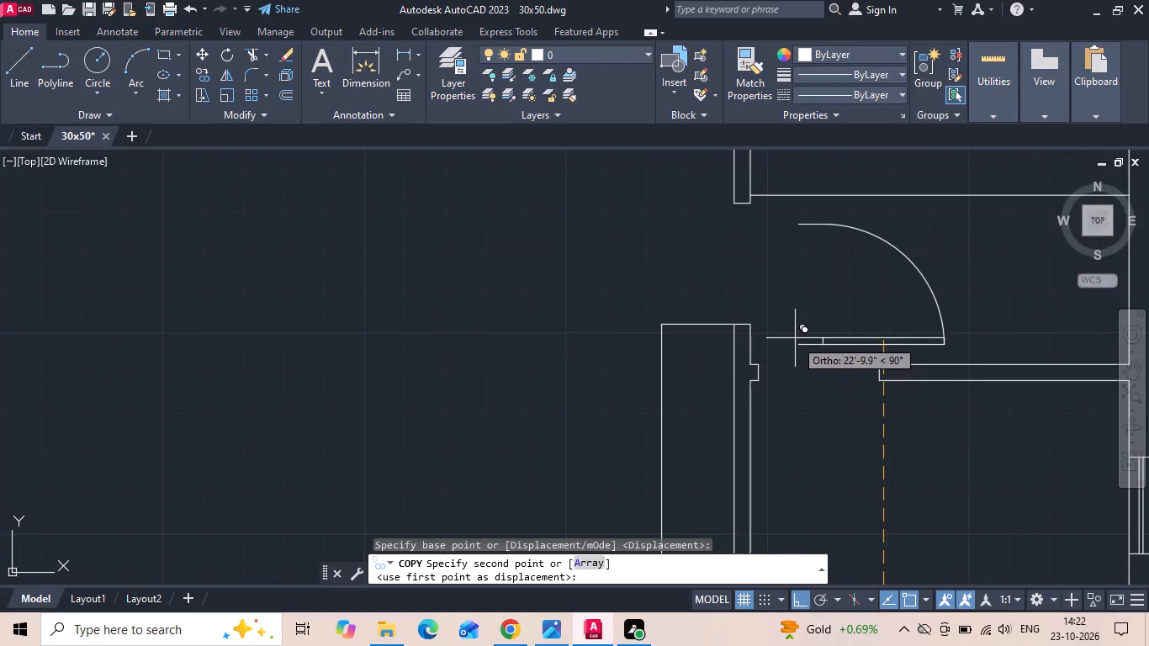
{"action": "left_click", "coordinate": [795, 333]}
{"action": "key", "text": "Escape"}
Rotate the copied toilet door 90° clockwise so its leaf points south.
{"action": "left_click", "coordinate": [855, 237]}
{"action": "left_click", "coordinate": [841, 208]}
{"action": "right_click", "coordinate": [839, 211]}
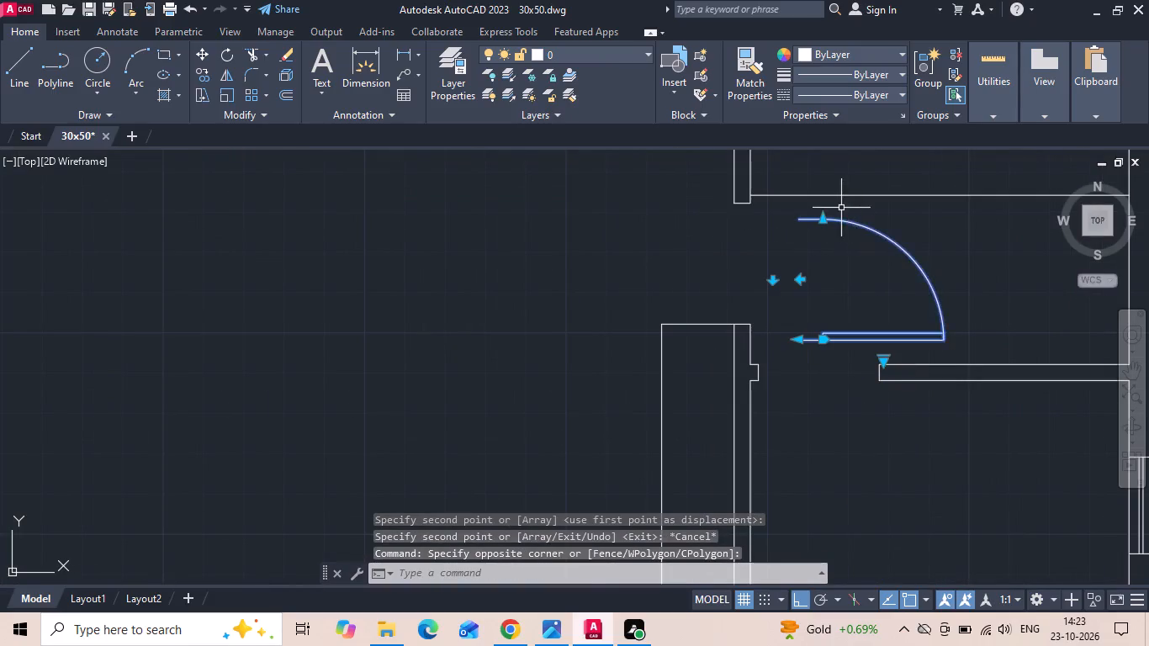
{"action": "left_click", "coordinate": [877, 357]}
{"action": "scroll", "coordinate": [821, 279], "scroll_direction": "up", "scroll_amount": 1}
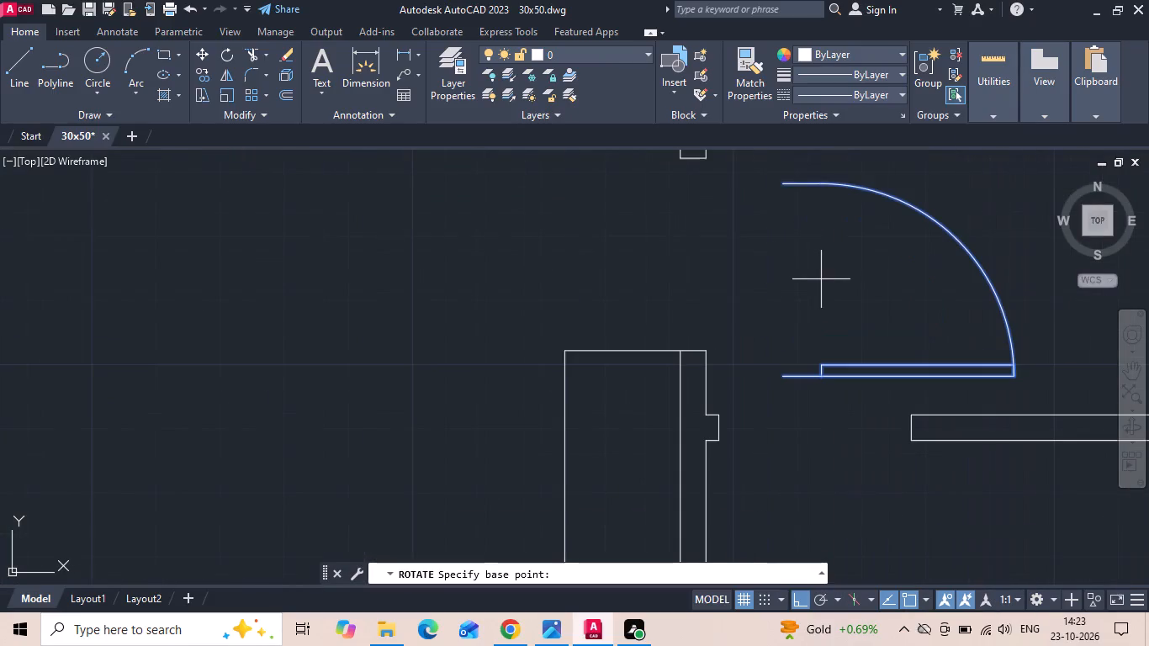
{"action": "left_click", "coordinate": [829, 294]}
{"action": "left_click", "coordinate": [829, 320]}
Move the rotated door into the opening between the dressing room and Bedroom 2's toilet, aligned with the wall end.
{"action": "left_click_drag", "start_coordinate": [809, 278], "coordinate": [800, 270]}
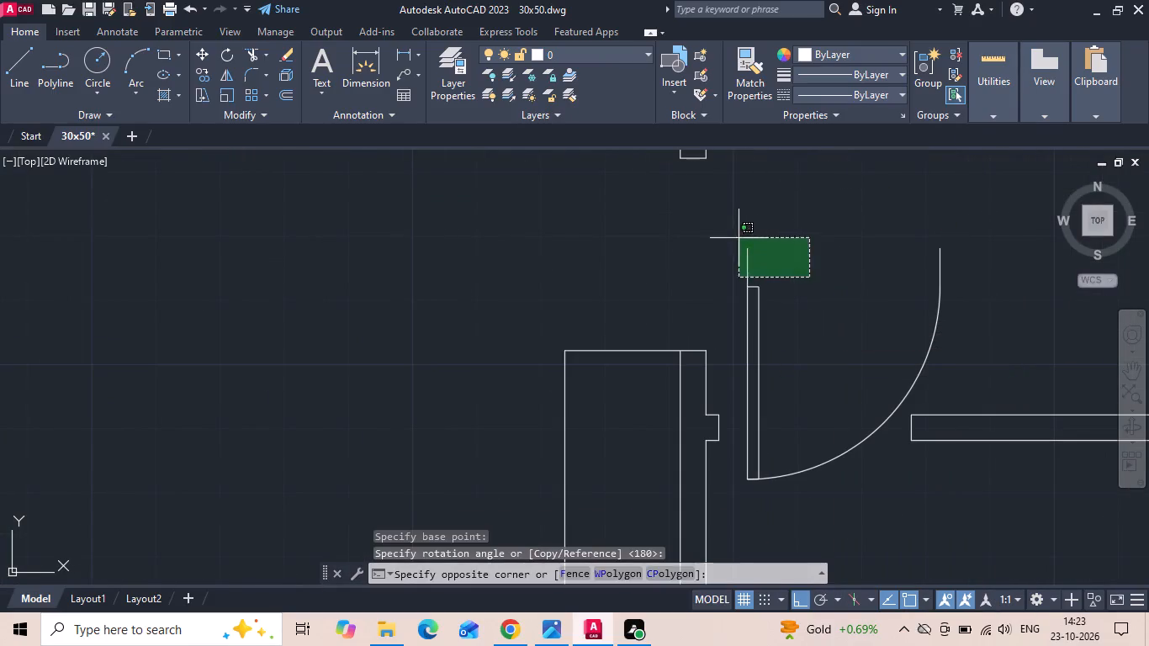
{"action": "left_click", "coordinate": [739, 237]}
{"action": "right_click", "coordinate": [739, 237]}
{"action": "left_click", "coordinate": [796, 307]}
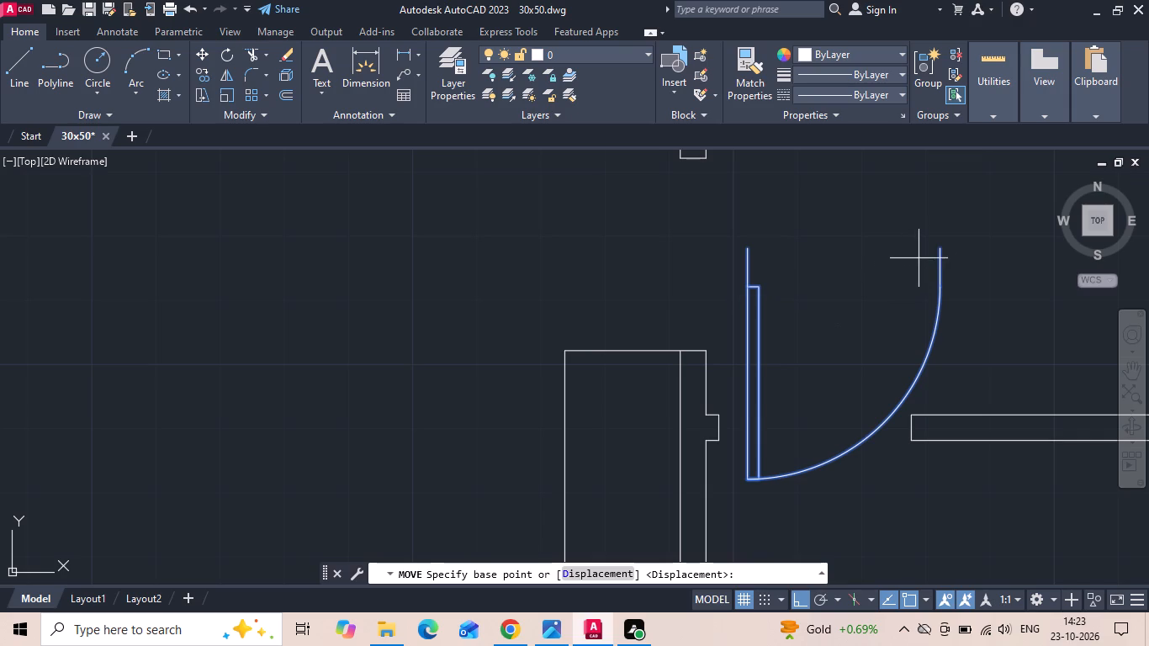
{"action": "left_click", "coordinate": [944, 247]}
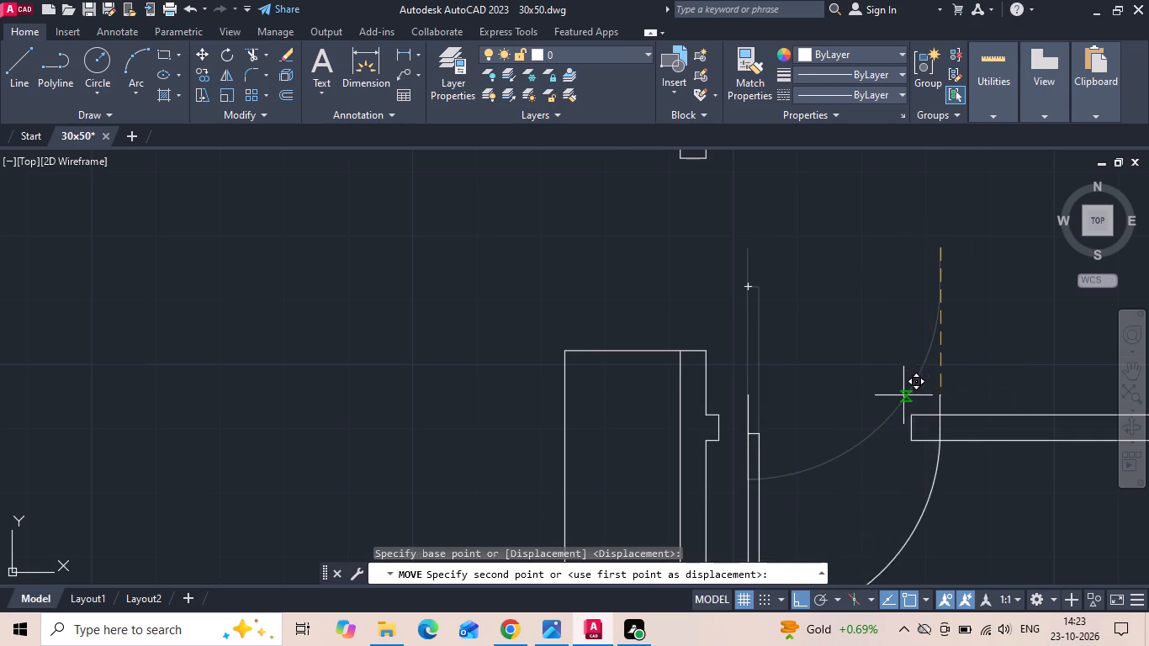
{"action": "left_click", "coordinate": [913, 418]}
Copy Bedroom 2's toilet door straight north into the dressing room.
{"action": "scroll", "coordinate": [789, 296], "scroll_direction": "down", "scroll_amount": 1}
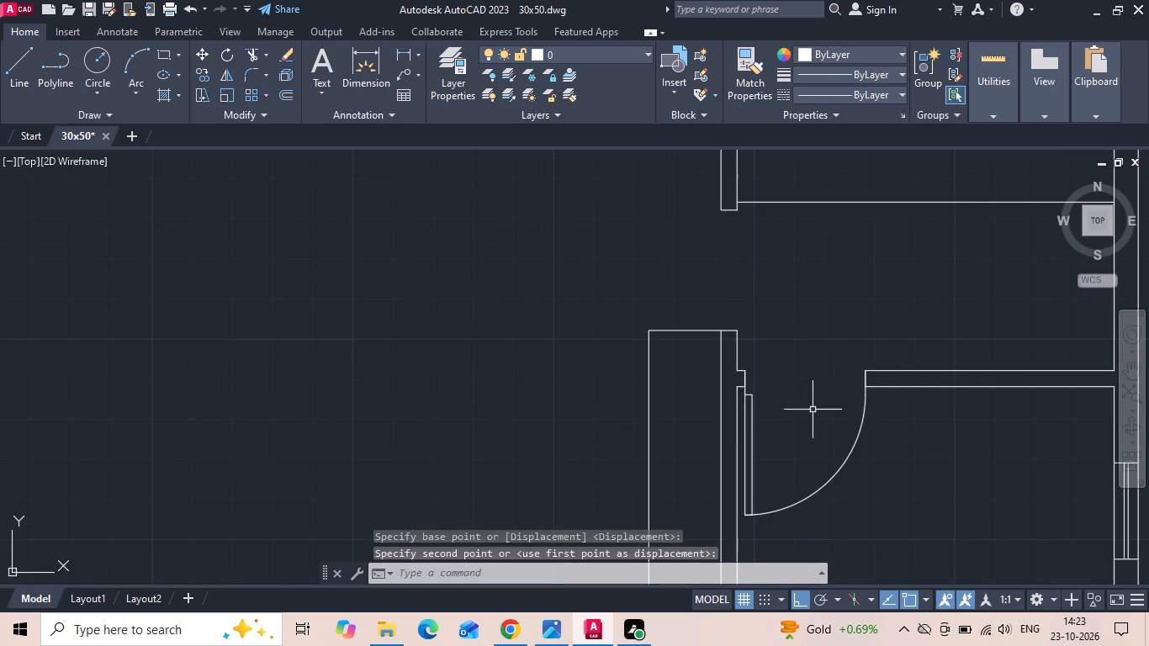
{"action": "left_click", "coordinate": [826, 490]}
{"action": "left_click", "coordinate": [816, 457]}
{"action": "right_click", "coordinate": [818, 446]}
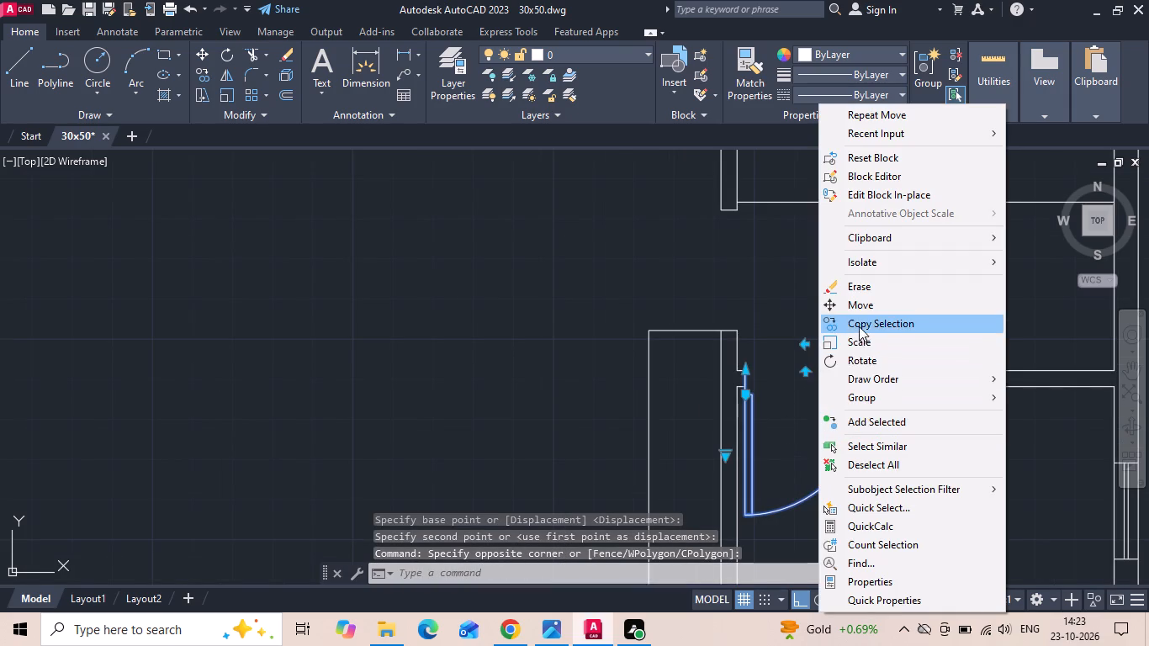
{"action": "left_click", "coordinate": [861, 326]}
{"action": "left_click_drag", "start_coordinate": [815, 403], "coordinate": [817, 361]}
{"action": "left_click", "coordinate": [814, 257]}
{"action": "key", "text": "Escape"}
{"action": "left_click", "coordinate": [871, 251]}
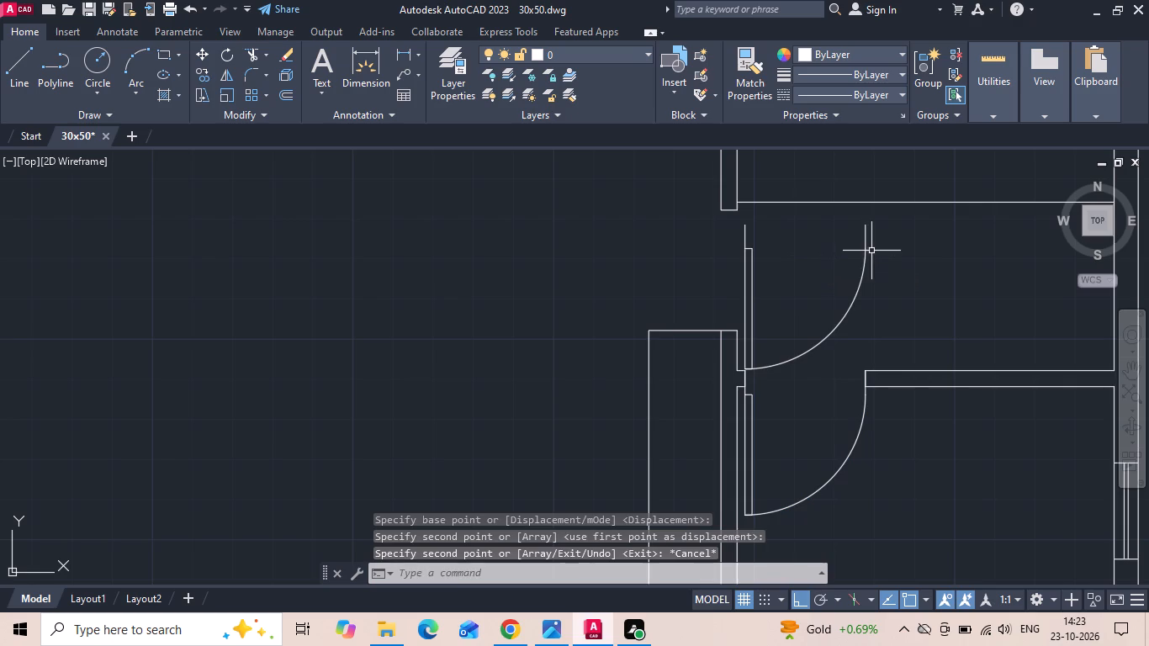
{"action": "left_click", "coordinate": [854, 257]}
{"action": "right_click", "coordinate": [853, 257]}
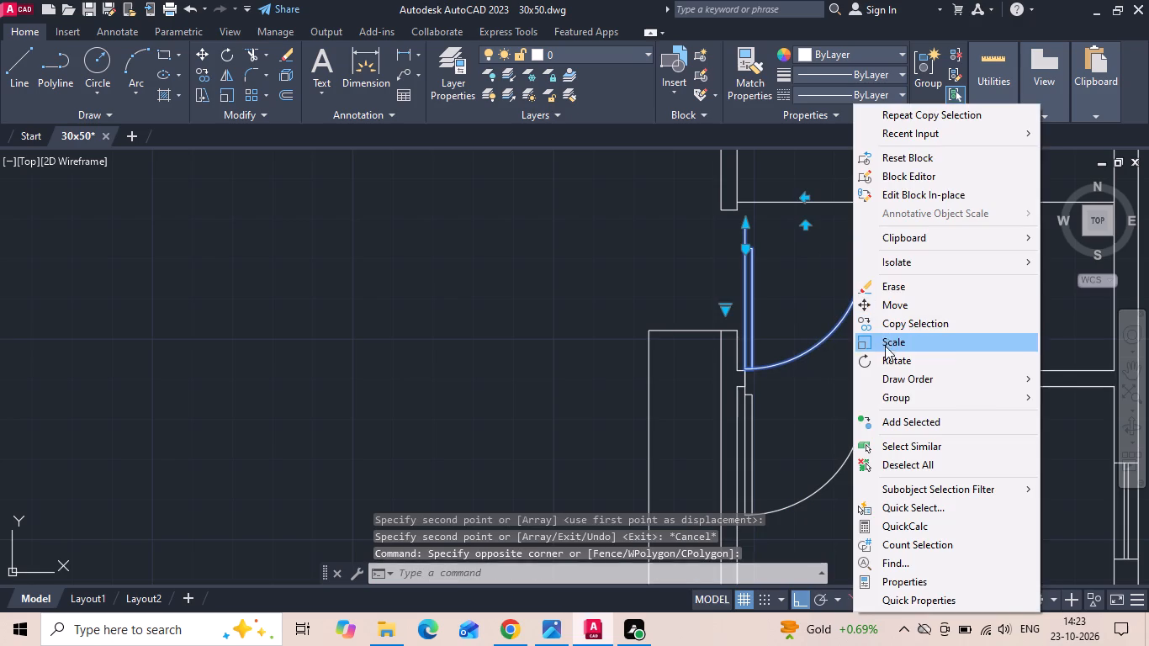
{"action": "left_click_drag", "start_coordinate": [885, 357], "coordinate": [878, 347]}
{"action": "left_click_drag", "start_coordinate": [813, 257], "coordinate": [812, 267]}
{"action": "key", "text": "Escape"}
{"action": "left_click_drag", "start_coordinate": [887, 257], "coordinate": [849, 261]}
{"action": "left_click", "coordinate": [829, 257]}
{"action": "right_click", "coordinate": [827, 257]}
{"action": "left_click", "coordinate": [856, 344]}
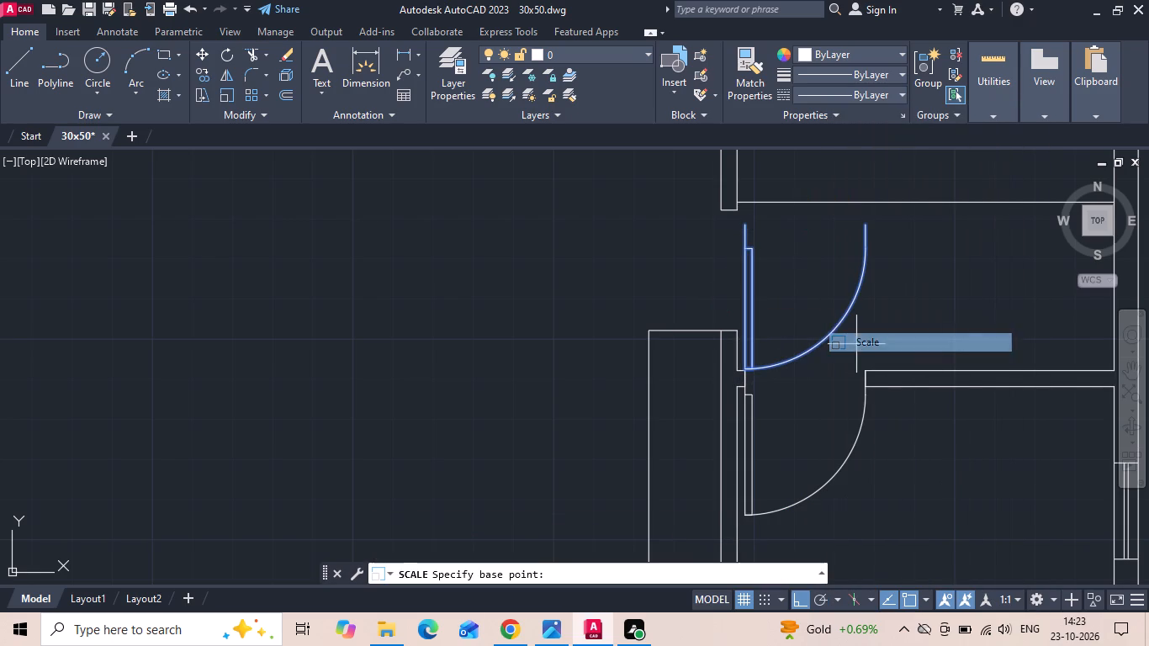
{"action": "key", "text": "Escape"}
Rotate the door copied into the dressing room 90° clockwise so its leaf points west.
{"action": "left_click", "coordinate": [864, 288]}
{"action": "left_click", "coordinate": [811, 277]}
{"action": "right_click", "coordinate": [809, 276]}
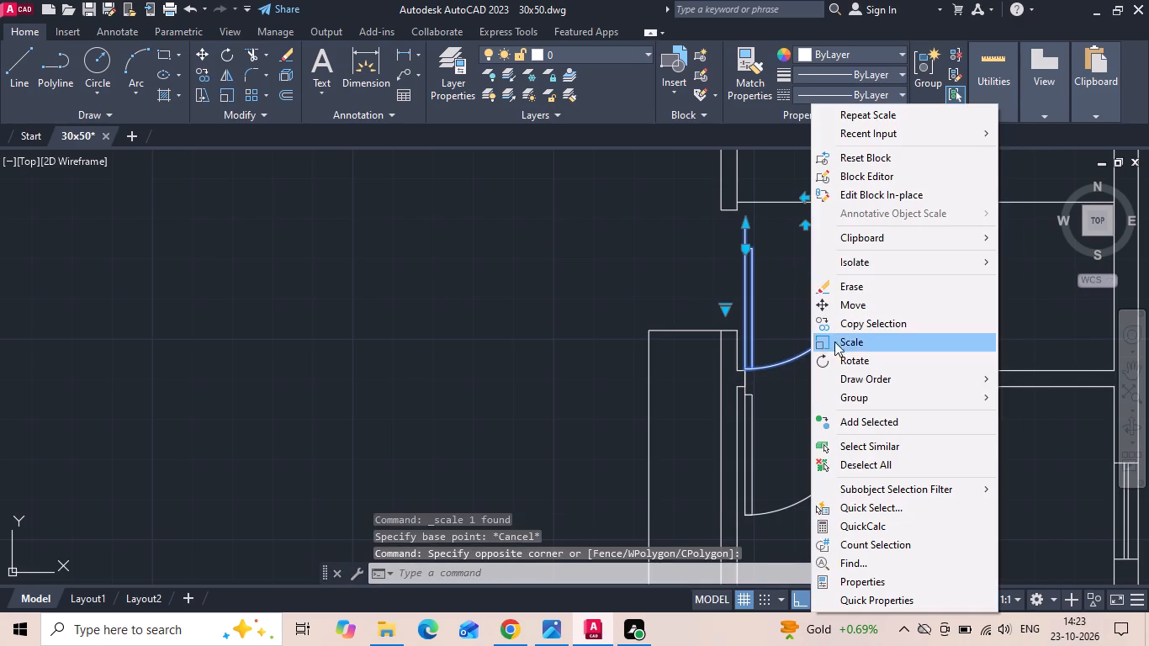
{"action": "left_click", "coordinate": [840, 355]}
{"action": "left_click", "coordinate": [802, 272]}
{"action": "left_click", "coordinate": [792, 285]}
Mirror the dressing room door about a vertical line and erase the source so that it opens east.
{"action": "left_click_drag", "start_coordinate": [804, 316], "coordinate": [791, 346]}
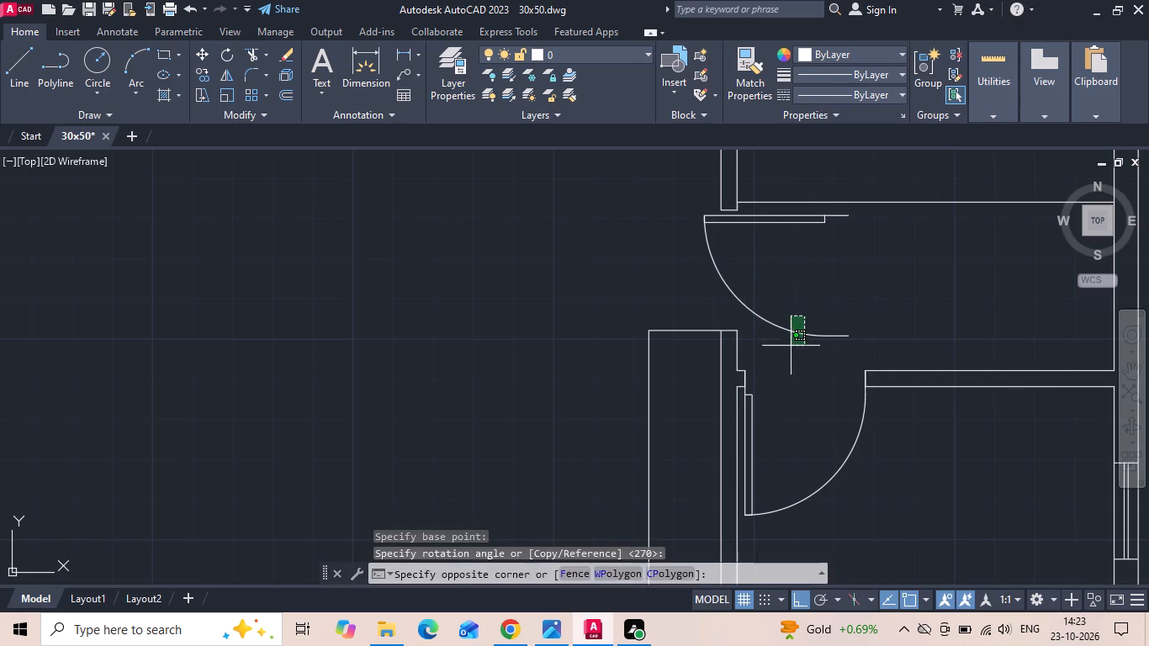
{"action": "left_click", "coordinate": [785, 352]}
{"action": "type", "text": "mi"}
{"action": "key", "text": "space"}
{"action": "left_click", "coordinate": [799, 270]}
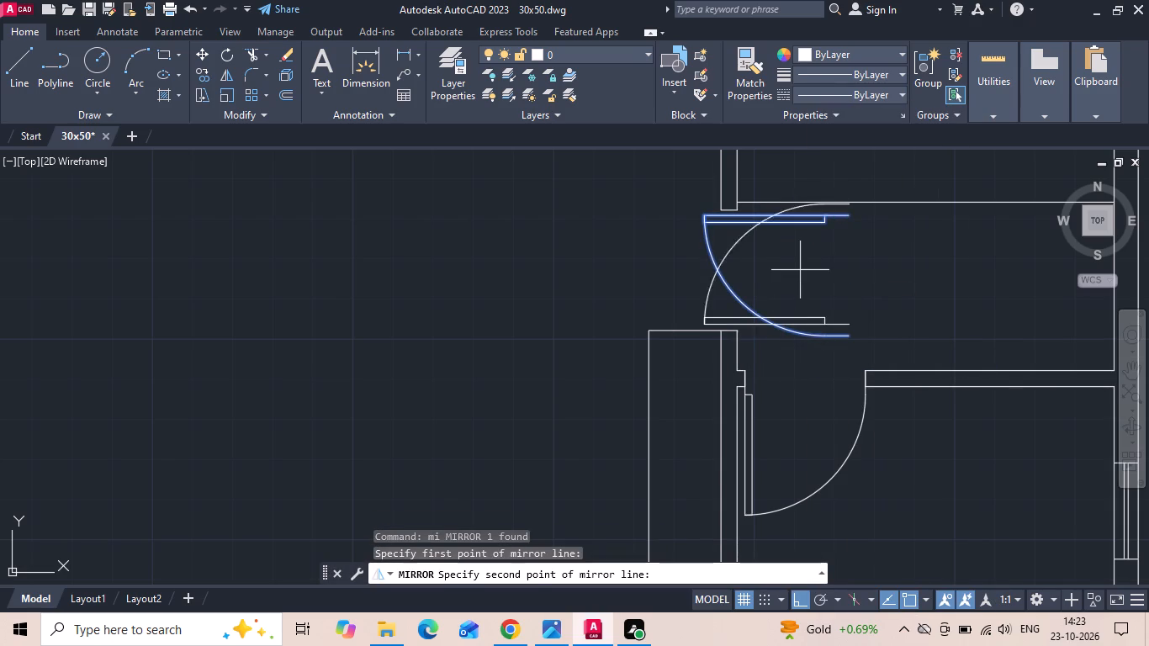
{"action": "left_click", "coordinate": [800, 432]}
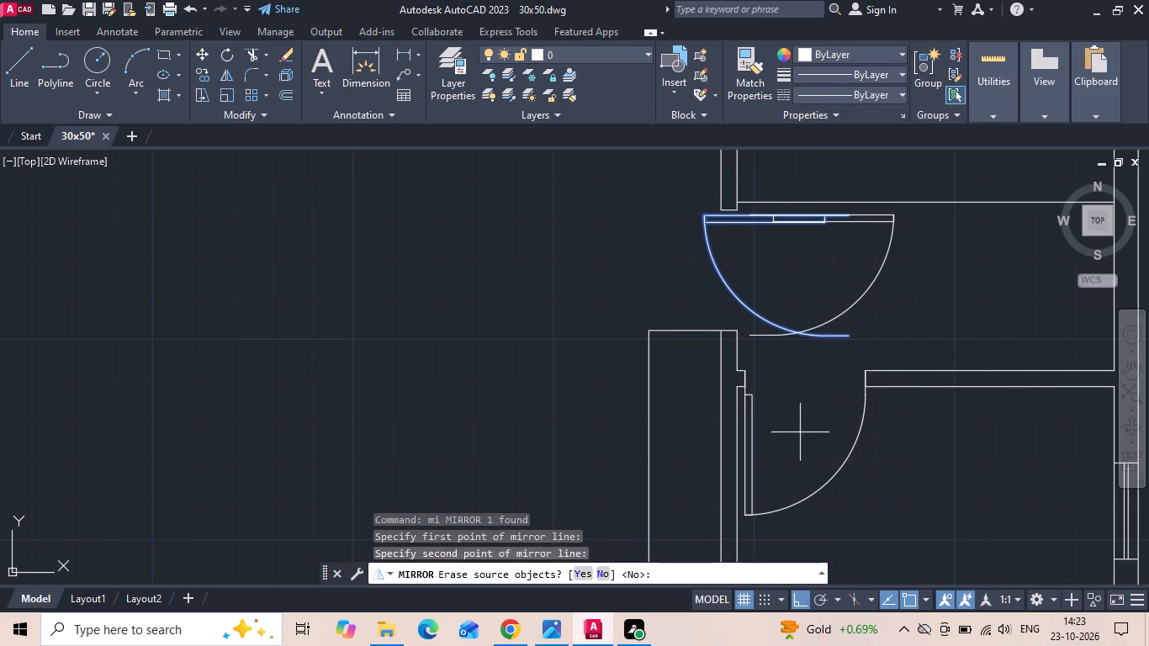
{"action": "key", "text": "y"}
{"action": "key", "text": "space"}
Move the mirrored door into the dressing room's west wall opening, snapped to the wall end beside the wardrobe.
{"action": "left_click_drag", "start_coordinate": [802, 345], "coordinate": [799, 326]}
{"action": "left_click", "coordinate": [789, 302]}
{"action": "right_click", "coordinate": [789, 301]}
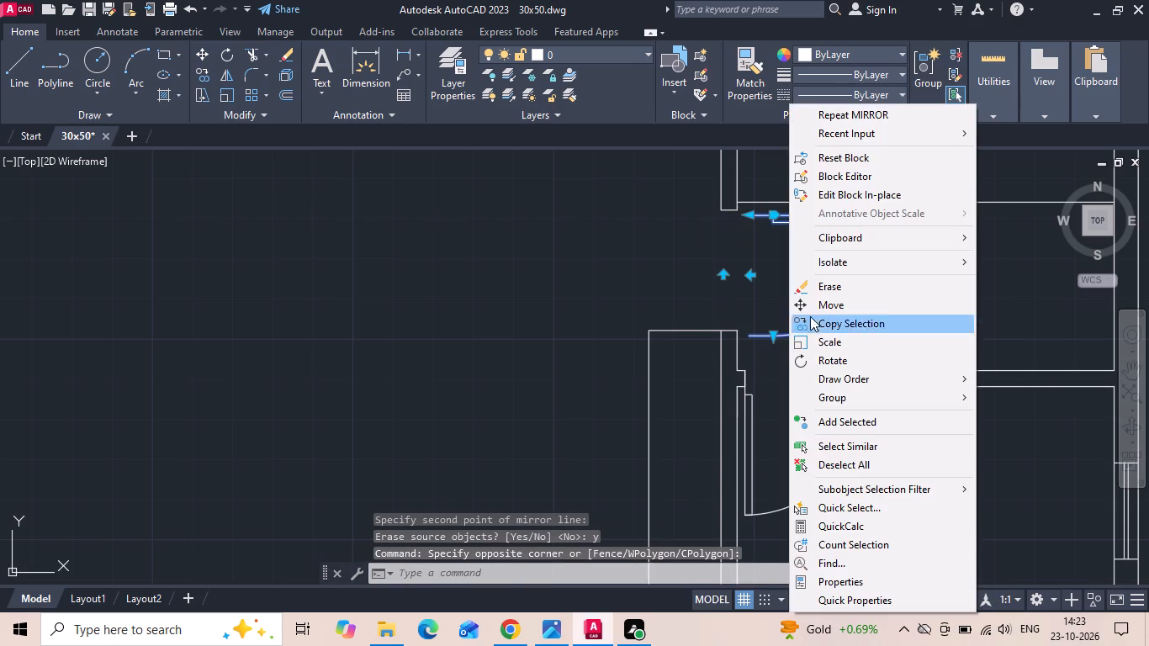
{"action": "left_click", "coordinate": [813, 309]}
{"action": "scroll", "coordinate": [784, 347], "scroll_direction": "up", "scroll_amount": 1}
{"action": "left_click", "coordinate": [727, 333]}
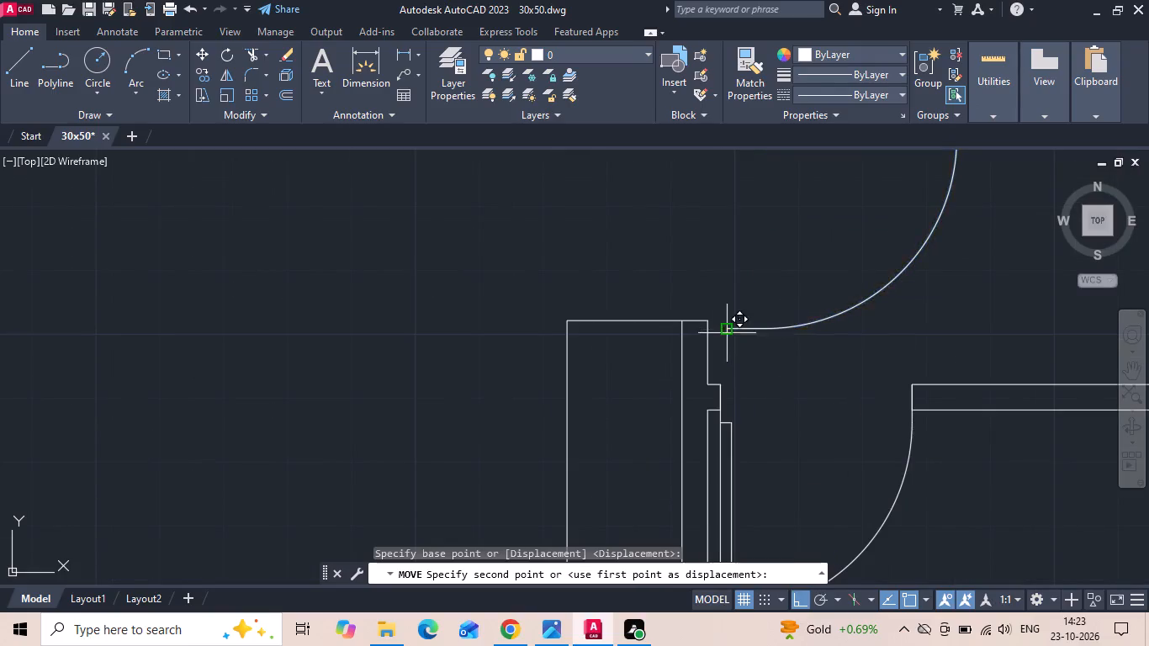
{"action": "left_click", "coordinate": [683, 320]}
Copy Bedroom 3's entrance door straight north to beside the opening in Bedroom 2's south wall.
{"action": "scroll", "coordinate": [754, 364], "scroll_direction": "down", "scroll_amount": 2}
{"action": "scroll", "coordinate": [833, 308], "scroll_direction": "down", "scroll_amount": 1}
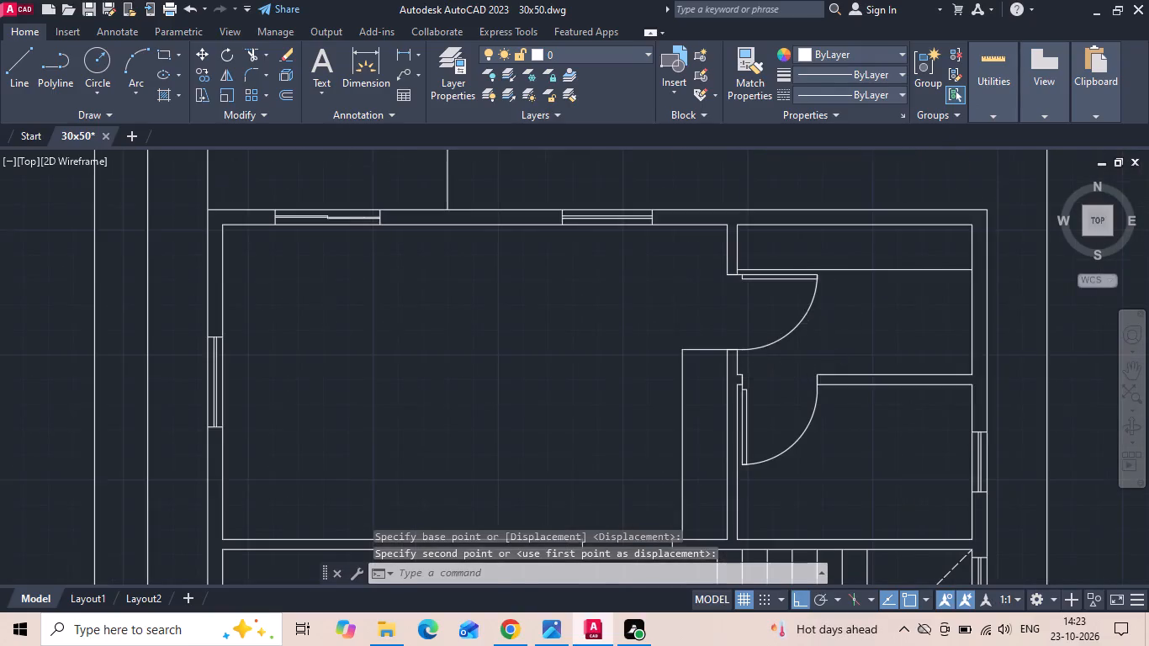
{"action": "scroll", "coordinate": [834, 306], "scroll_direction": "down", "scroll_amount": 1}
{"action": "middle_click_drag", "start_coordinate": [784, 367], "coordinate": [827, 345]}
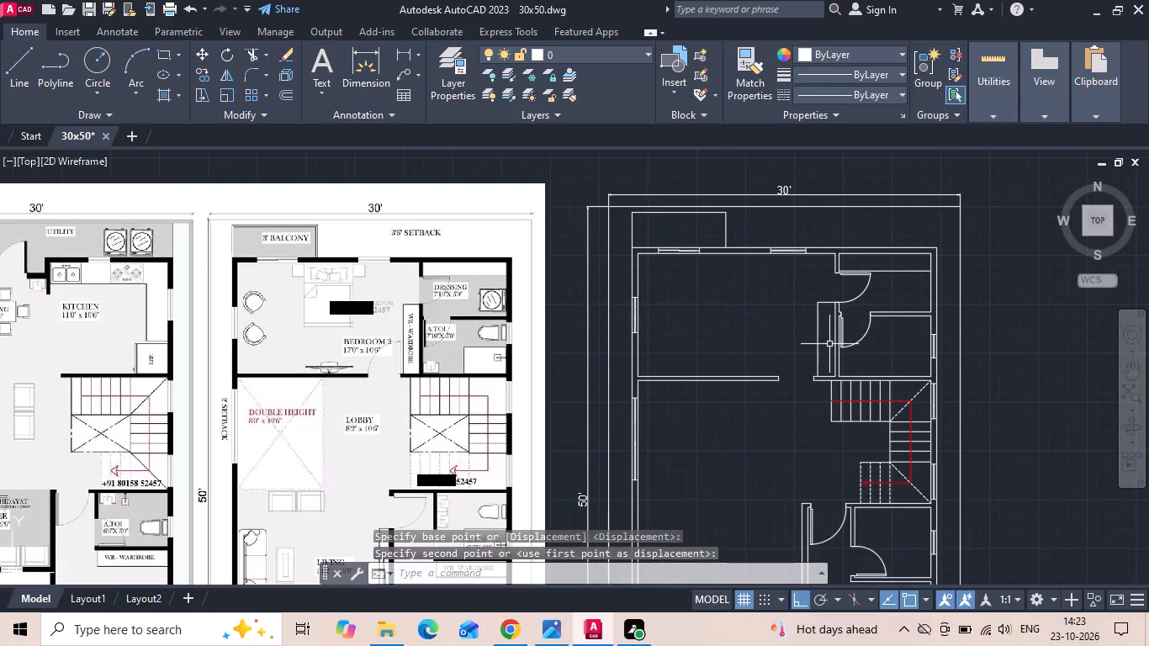
{"action": "scroll", "coordinate": [738, 269], "scroll_direction": "down", "scroll_amount": 1}
{"action": "scroll", "coordinate": [789, 432], "scroll_direction": "up", "scroll_amount": 1}
{"action": "left_click", "coordinate": [799, 445]}
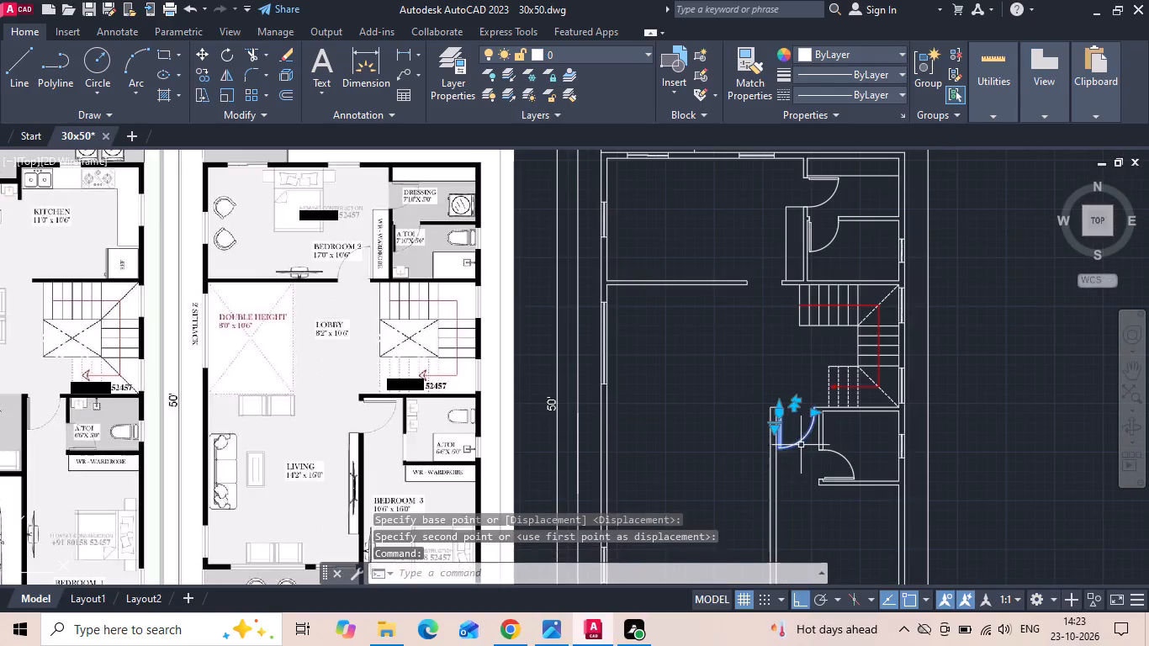
{"action": "right_click", "coordinate": [801, 445]}
{"action": "left_click", "coordinate": [841, 326]}
{"action": "scroll", "coordinate": [818, 387], "scroll_direction": "up", "scroll_amount": 1}
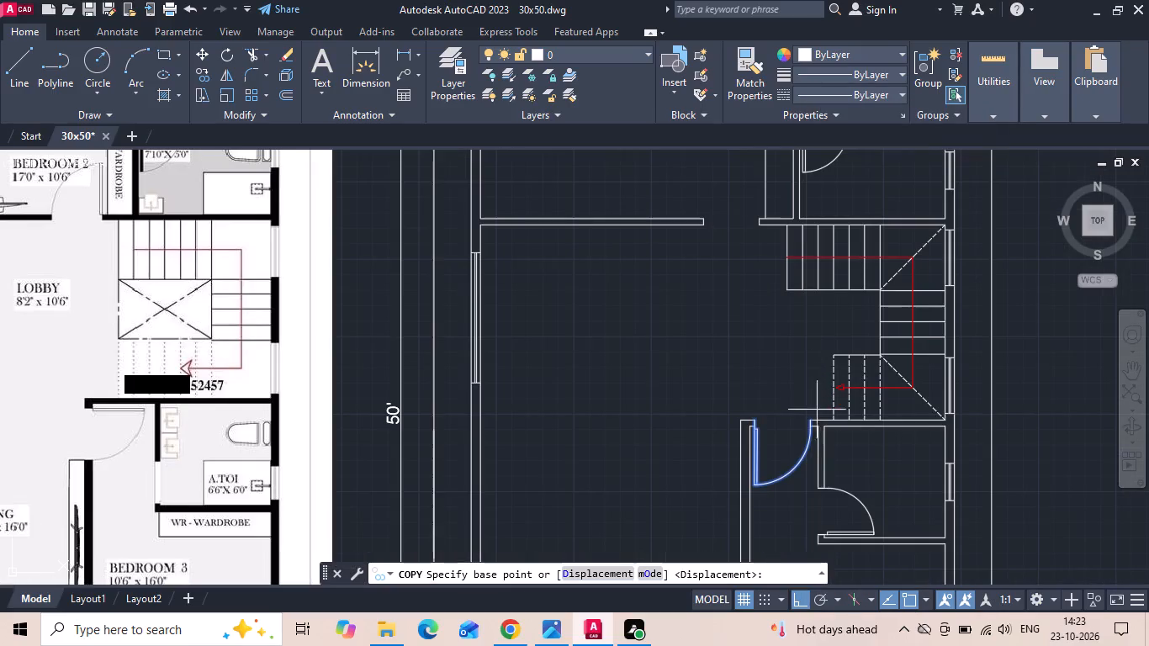
{"action": "left_click", "coordinate": [813, 420]}
{"action": "middle_click_drag", "start_coordinate": [750, 318], "coordinate": [738, 458]}
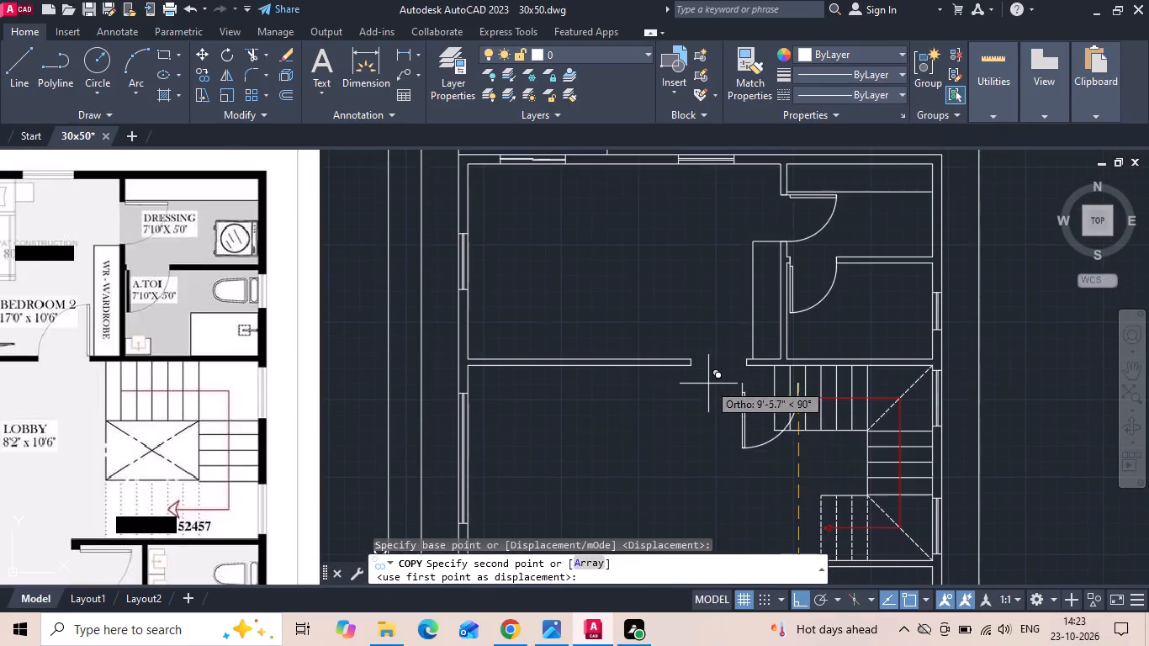
{"action": "scroll", "coordinate": [708, 383], "scroll_direction": "up", "scroll_amount": 2}
{"action": "left_click", "coordinate": [712, 348]}
{"action": "key", "text": "Escape"}
Rotate the door copied near Bedroom 2's south wall by 180° so its leaf points north.
{"action": "left_click_drag", "start_coordinate": [864, 411], "coordinate": [808, 429]}
{"action": "left_click", "coordinate": [775, 430]}
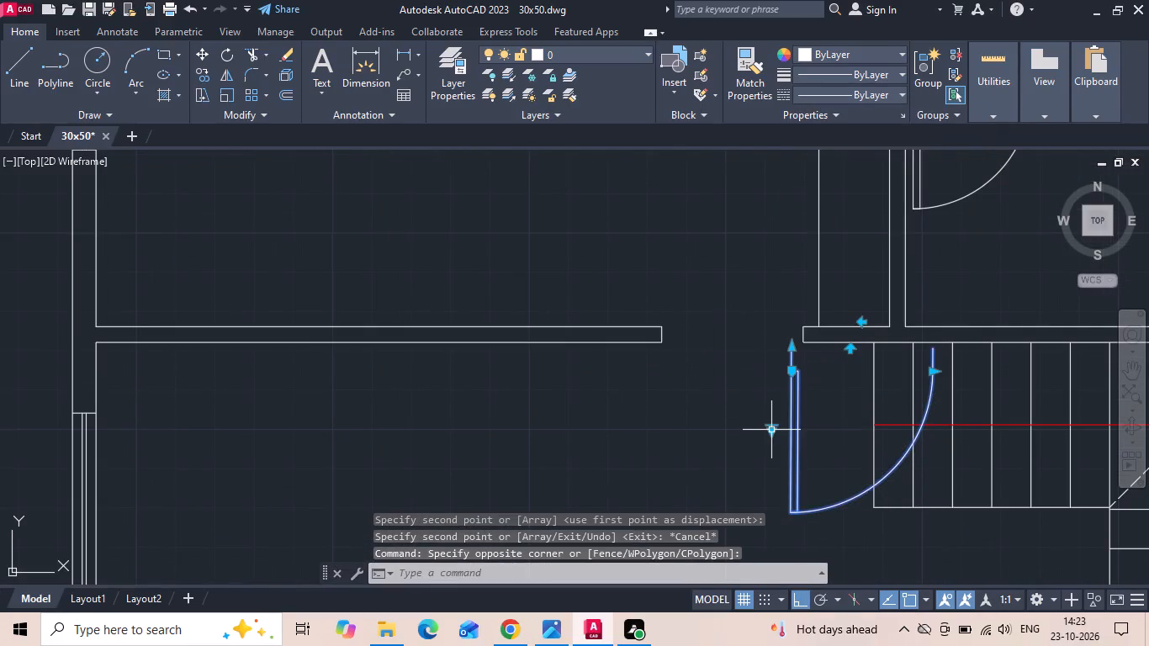
{"action": "right_click", "coordinate": [774, 427]}
{"action": "left_click", "coordinate": [806, 358]}
{"action": "left_click_drag", "start_coordinate": [745, 322], "coordinate": [746, 338]}
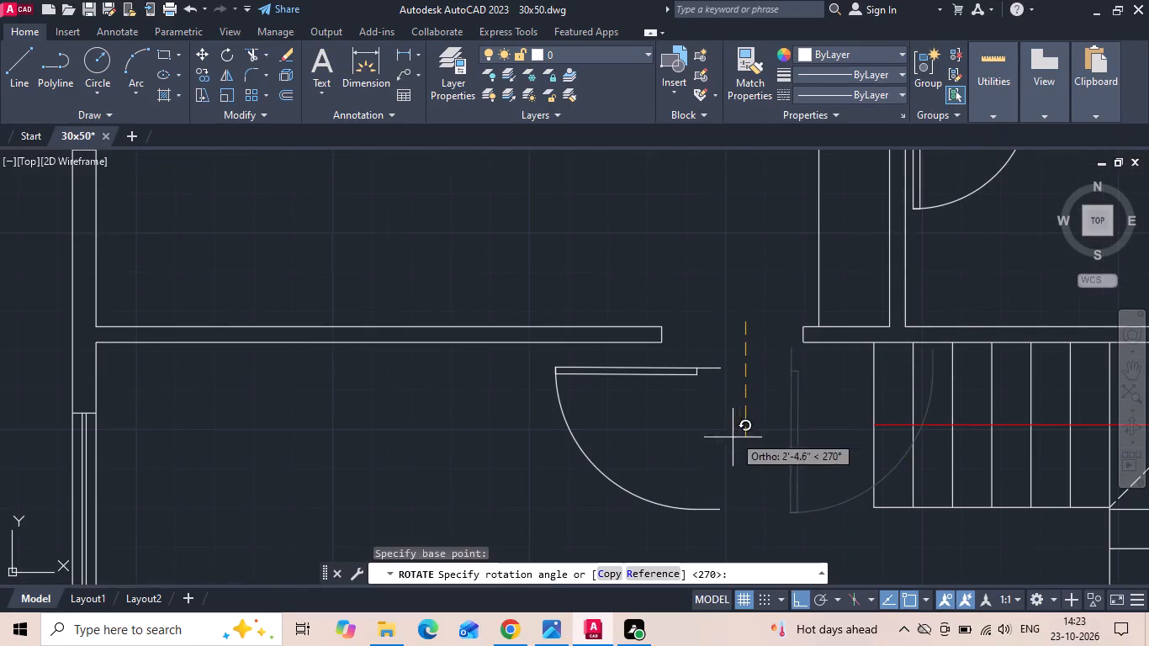
{"action": "left_click", "coordinate": [490, 454]}
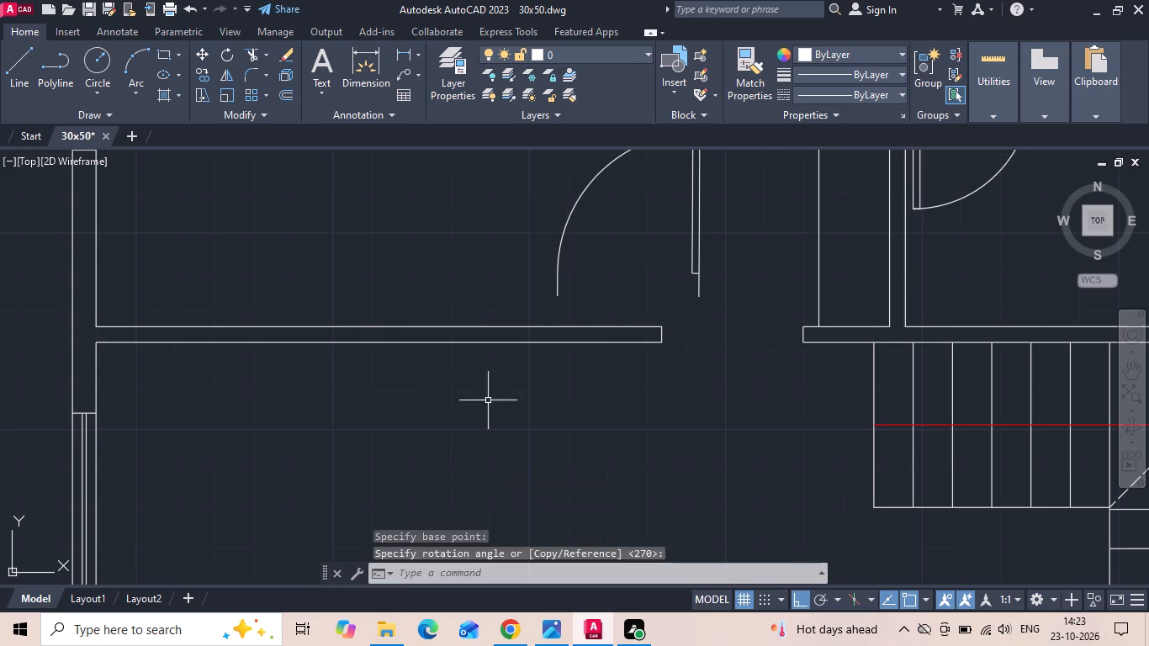
Move the rotated door into Bedroom 2's south wall opening, snapping its arc end to the western wall end's lower corner.
{"action": "left_click", "coordinate": [578, 247]}
{"action": "left_click", "coordinate": [484, 252]}
{"action": "right_click", "coordinate": [484, 252]}
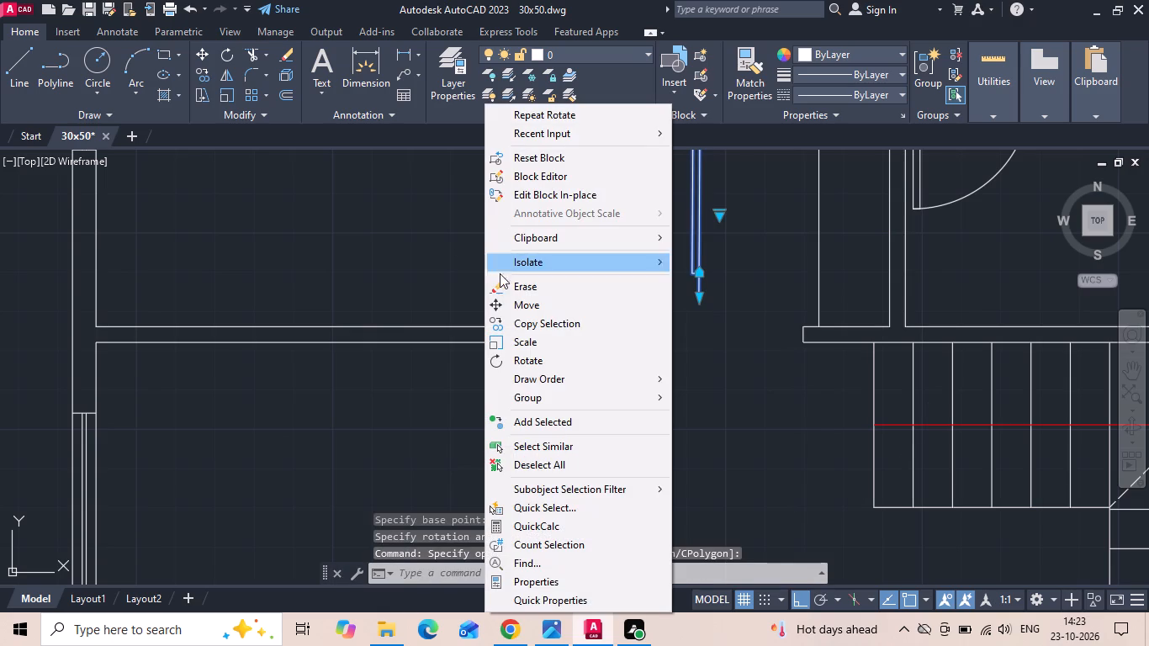
{"action": "left_click", "coordinate": [514, 309]}
{"action": "scroll", "coordinate": [537, 310], "scroll_direction": "up", "scroll_amount": 1}
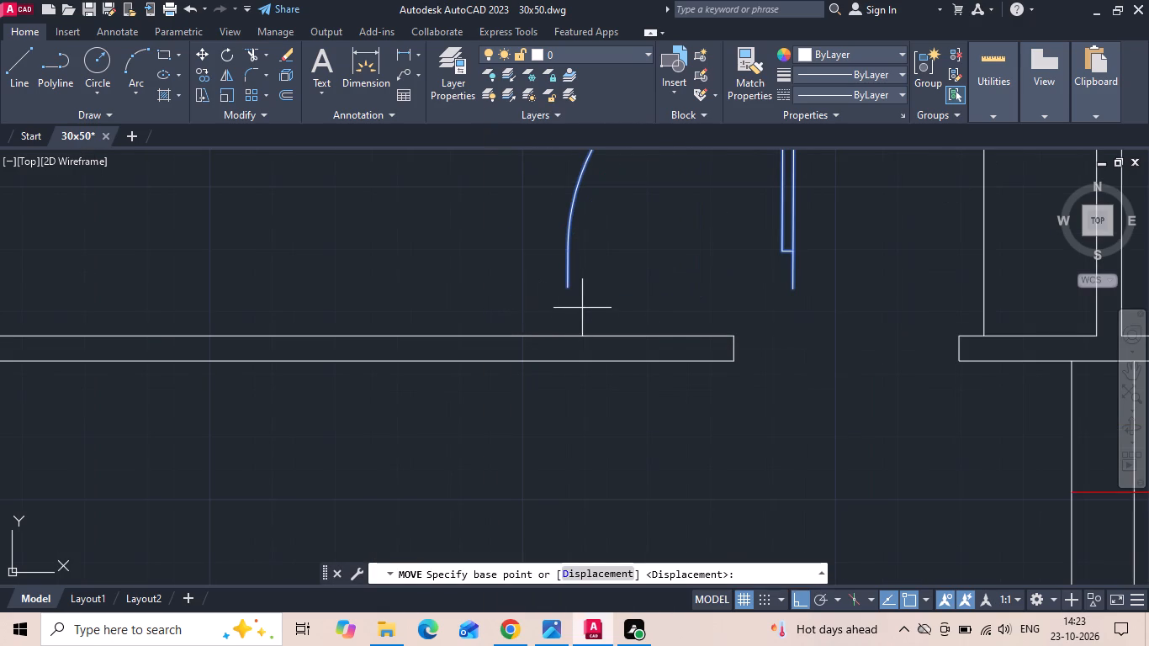
{"action": "left_click", "coordinate": [569, 289]}
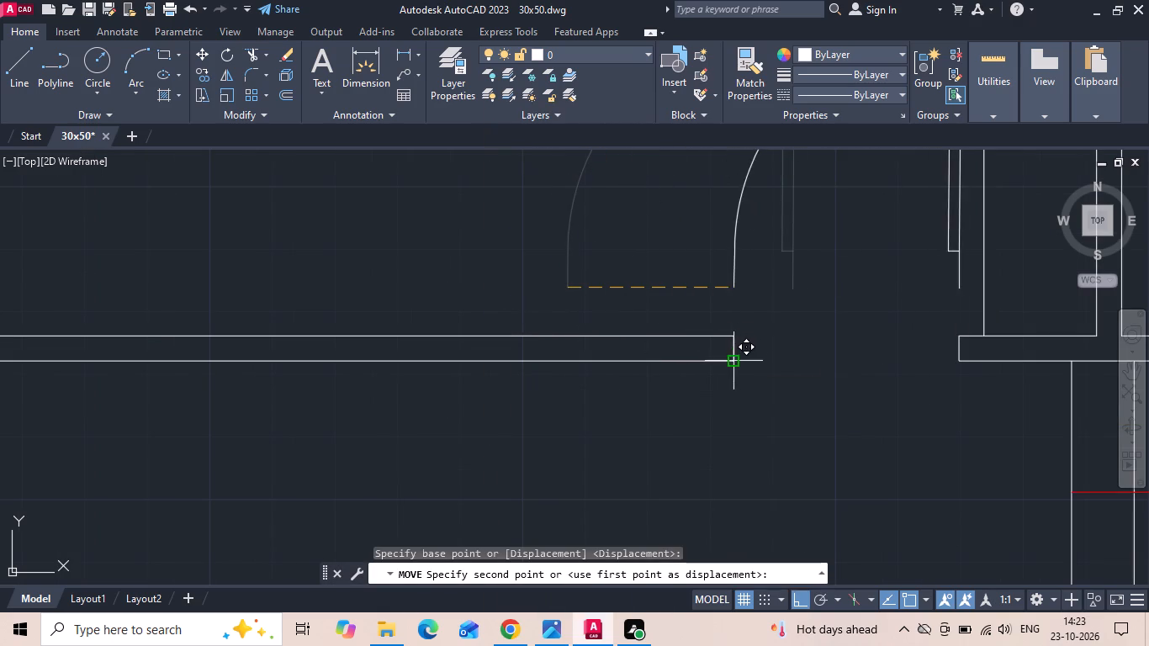
{"action": "left_click", "coordinate": [738, 358]}
{"action": "scroll", "coordinate": [733, 342], "scroll_direction": "down", "scroll_amount": 2}
{"action": "scroll", "coordinate": [796, 269], "scroll_direction": "down", "scroll_amount": 1}
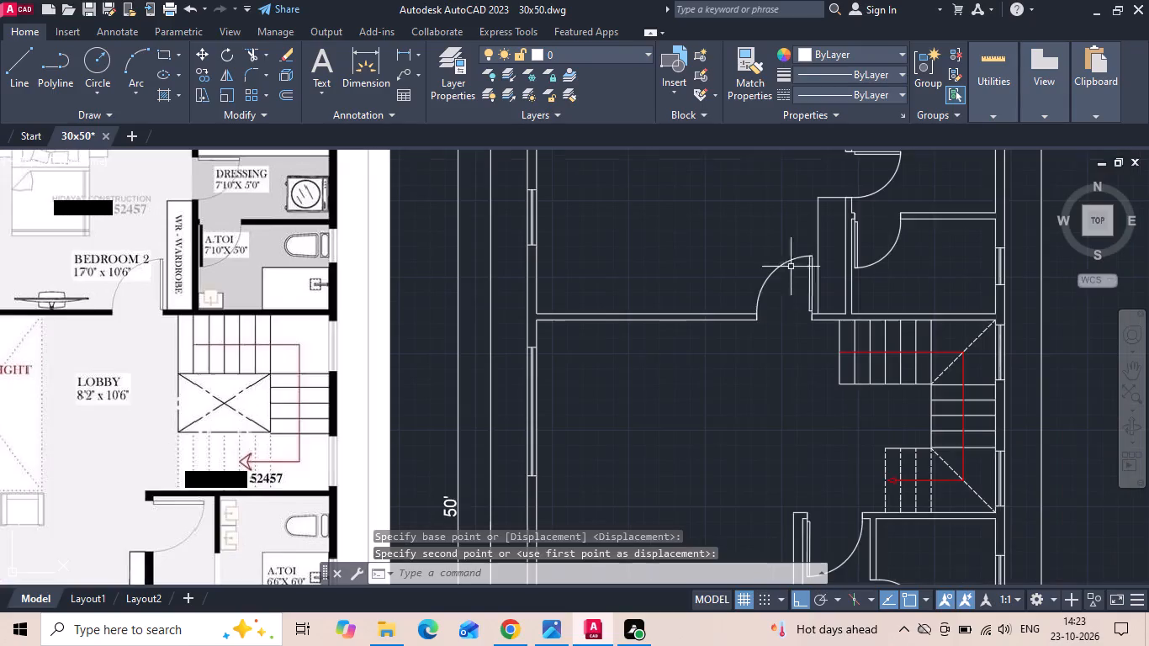
Offset the west wall's inner line 8' east into the lobby for the double-height area.
{"action": "scroll", "coordinate": [755, 267], "scroll_direction": "down", "scroll_amount": 2}
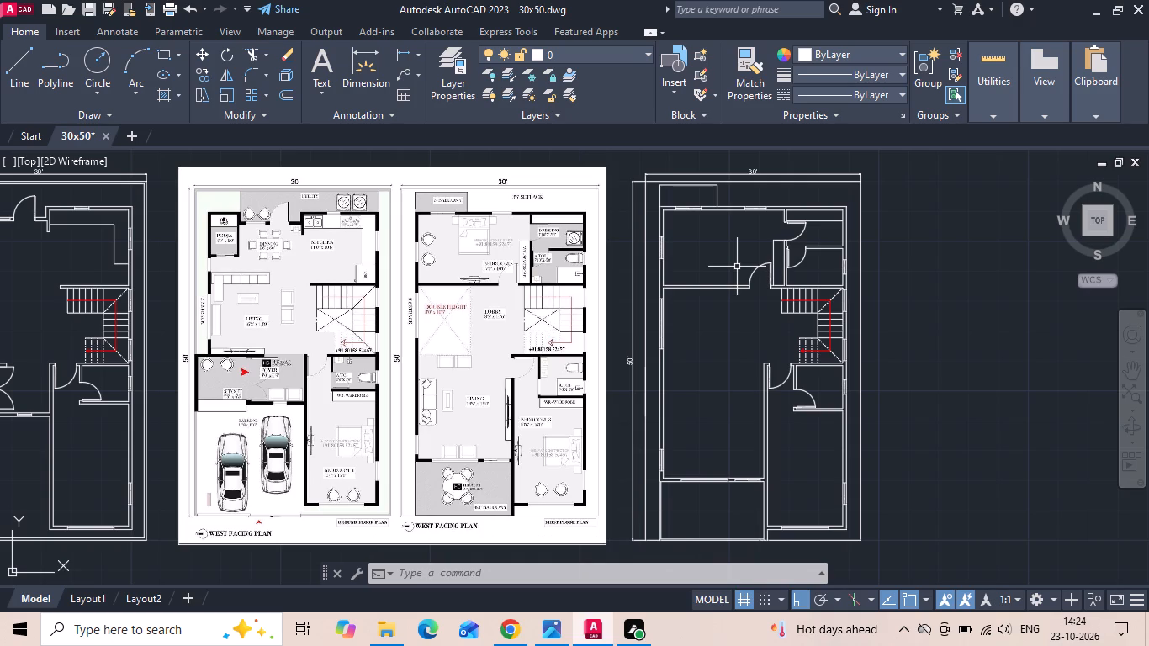
{"action": "middle_click_drag", "start_coordinate": [737, 266], "coordinate": [770, 241]}
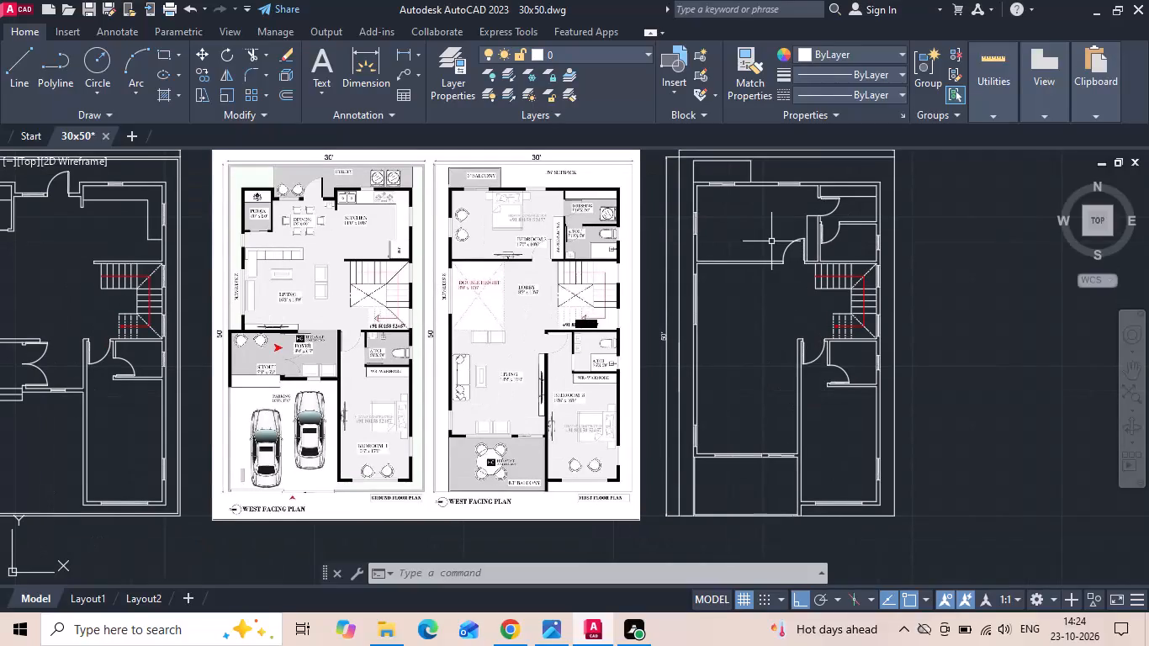
{"action": "scroll", "coordinate": [437, 293], "scroll_direction": "up", "scroll_amount": 3}
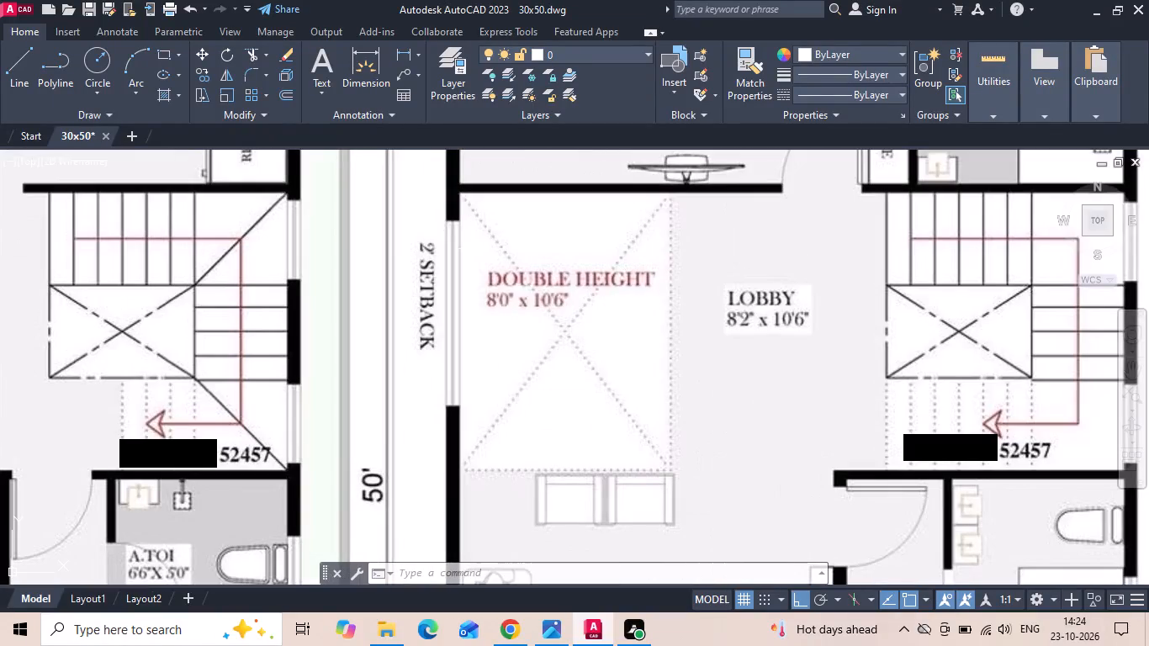
{"action": "scroll", "coordinate": [490, 254], "scroll_direction": "down", "scroll_amount": 2}
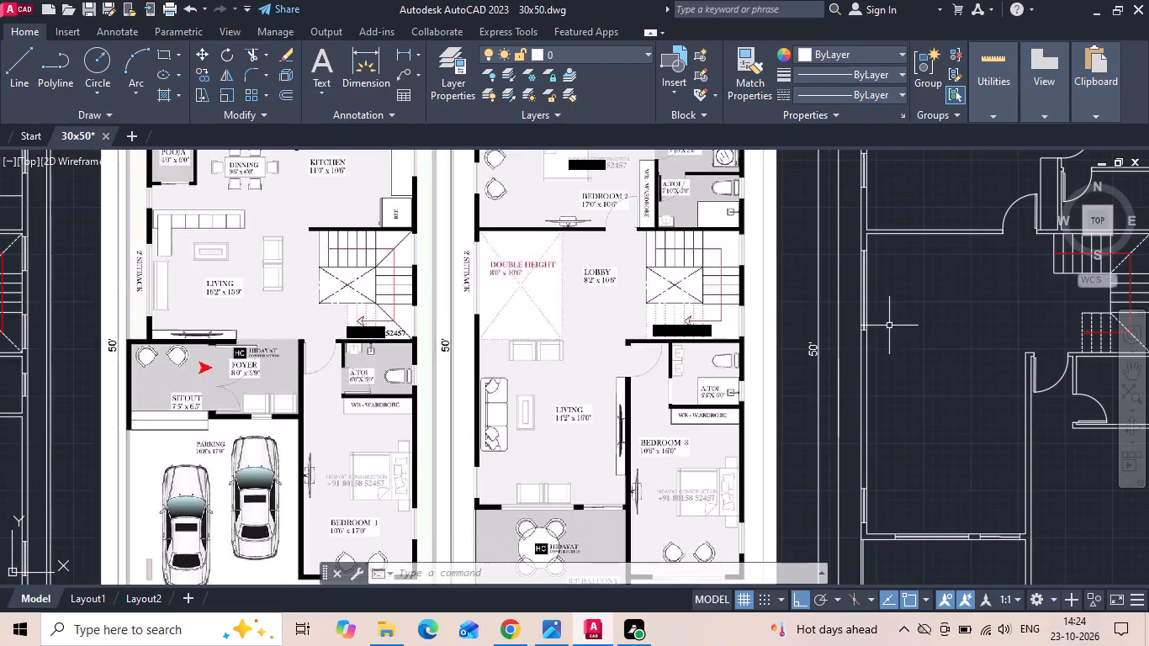
{"action": "middle_click_drag", "start_coordinate": [892, 327], "coordinate": [811, 338]}
{"action": "scroll", "coordinate": [377, 298], "scroll_direction": "up", "scroll_amount": 2}
{"action": "scroll", "coordinate": [379, 297], "scroll_direction": "down", "scroll_amount": 1}
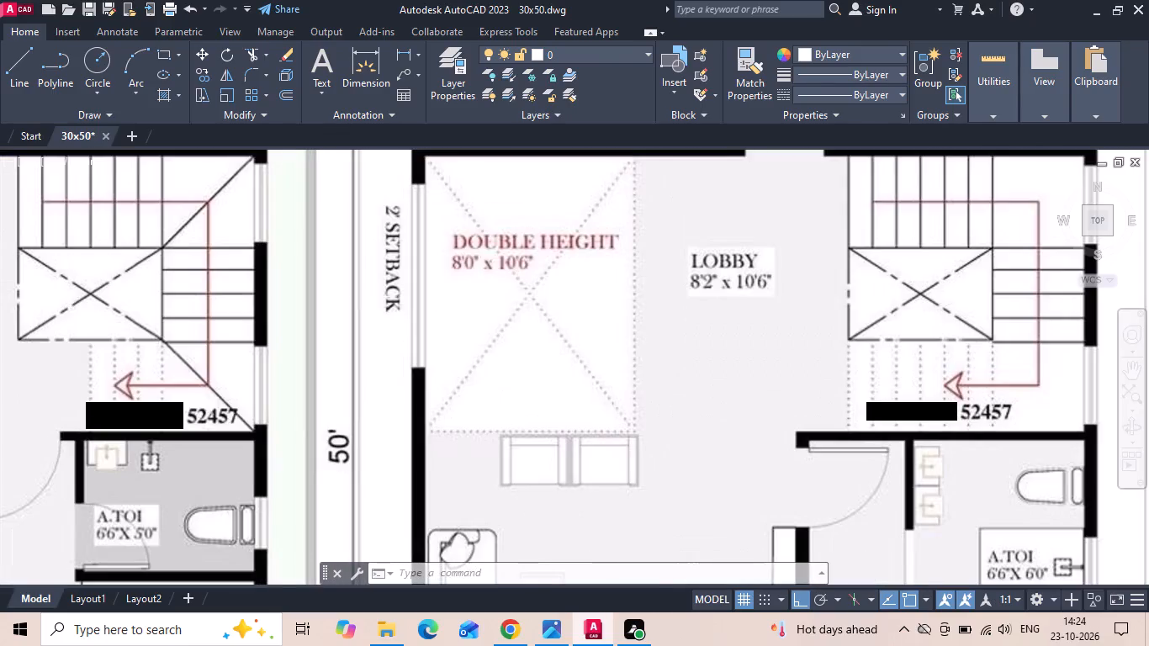
{"action": "scroll", "coordinate": [379, 297], "scroll_direction": "down", "scroll_amount": 1}
{"action": "type", "text": "o 8'"}
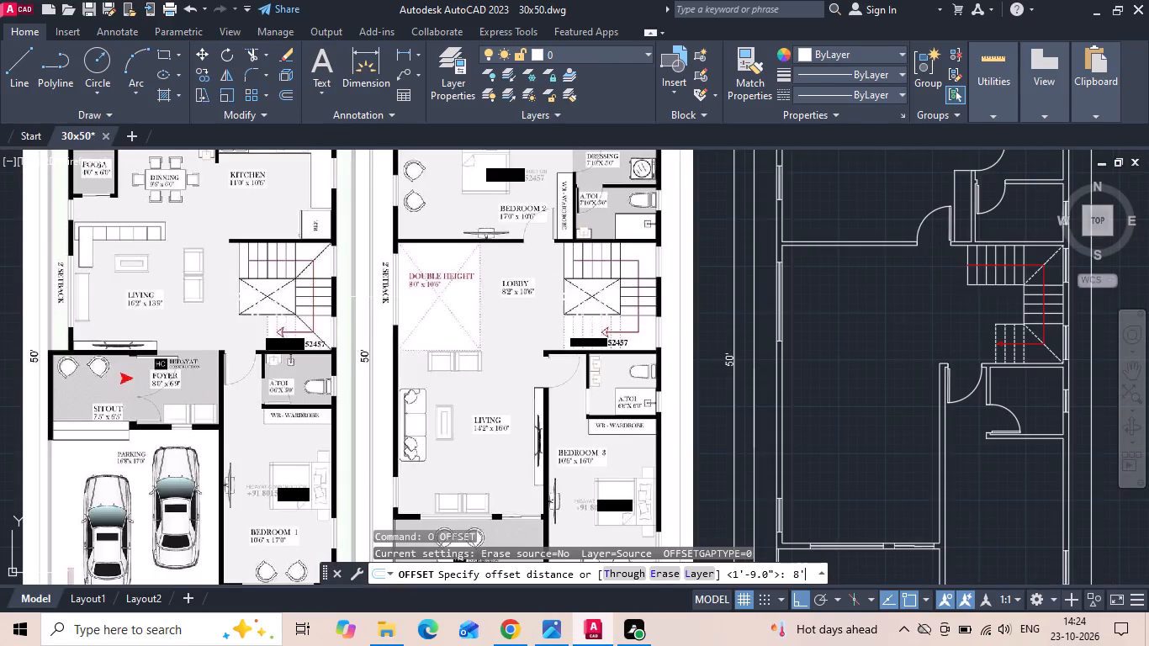
{"action": "key", "text": "Return"}
{"action": "scroll", "coordinate": [379, 297], "scroll_direction": "down", "scroll_amount": 1}
{"action": "scroll", "coordinate": [636, 289], "scroll_direction": "up", "scroll_amount": 1}
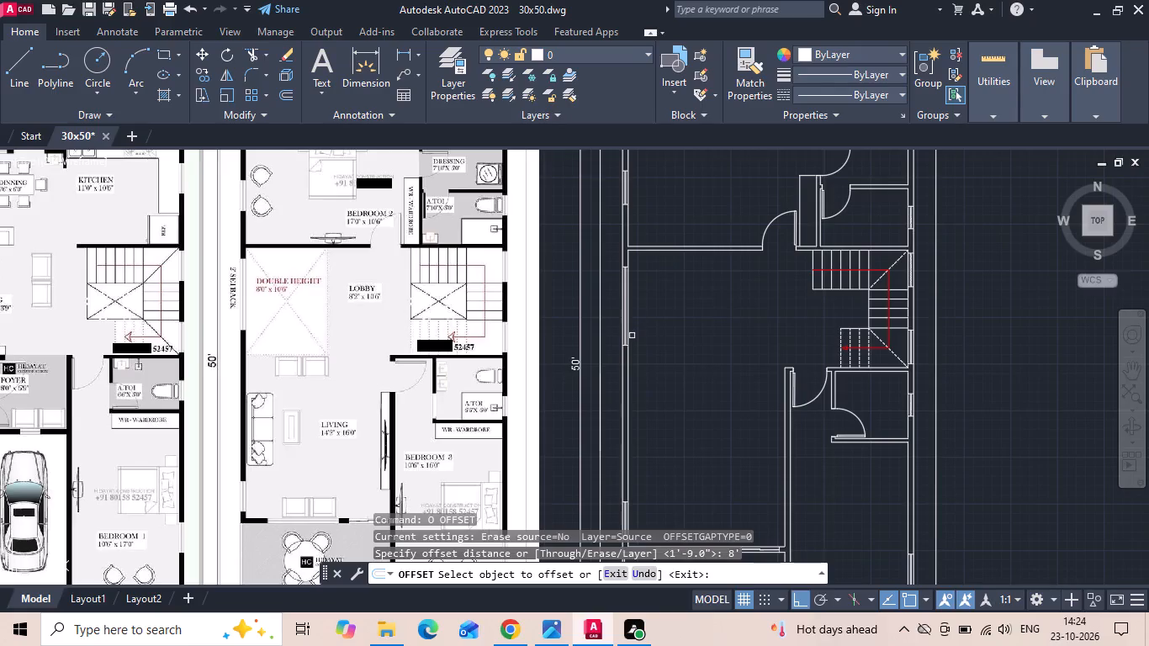
{"action": "scroll", "coordinate": [632, 336], "scroll_direction": "up", "scroll_amount": 2}
{"action": "left_click_drag", "start_coordinate": [620, 320], "coordinate": [659, 310]}
{"action": "left_click", "coordinate": [722, 285]}
{"action": "scroll", "coordinate": [722, 329], "scroll_direction": "down", "scroll_amount": 2}
{"action": "key", "text": "Escape"}
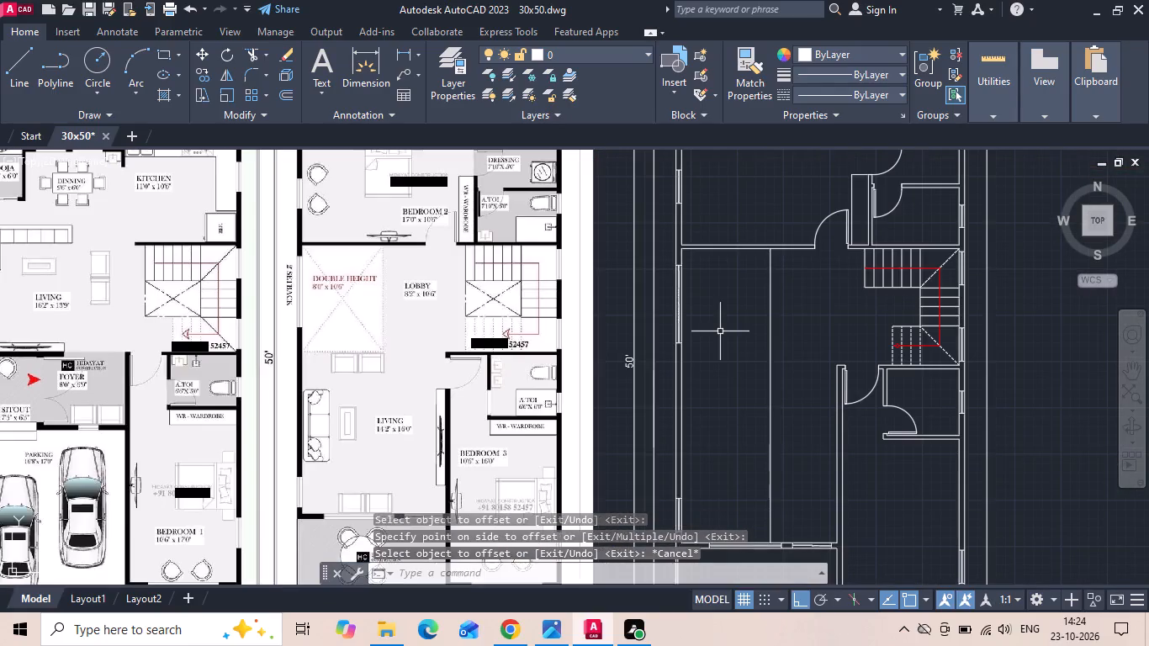
Offset the lower line of Bedroom 2's south wall 10'6" south for the double-height area's south edge.
{"action": "type", "text": "o"}
{"action": "key", "text": "space"}
{"action": "type", "text": "10'"}
{"action": "type", "text": "6"}
{"action": "key", "text": "space"}
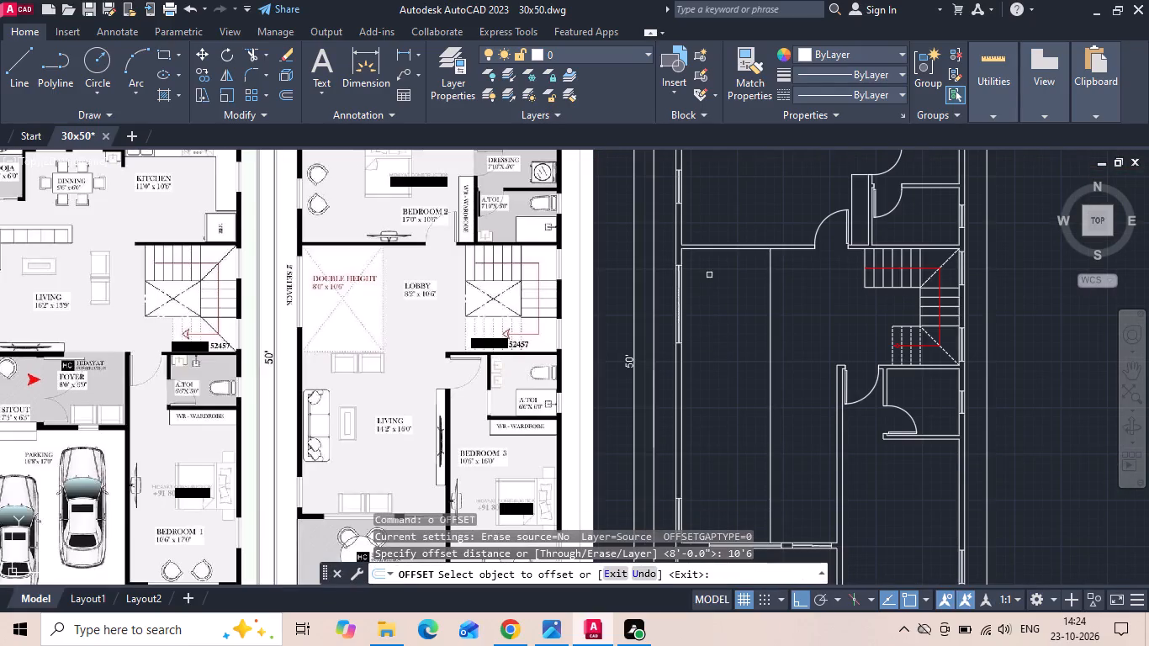
{"action": "left_click_drag", "start_coordinate": [708, 248], "coordinate": [708, 259]}
{"action": "left_click", "coordinate": [714, 330]}
{"action": "key", "text": "Escape"}
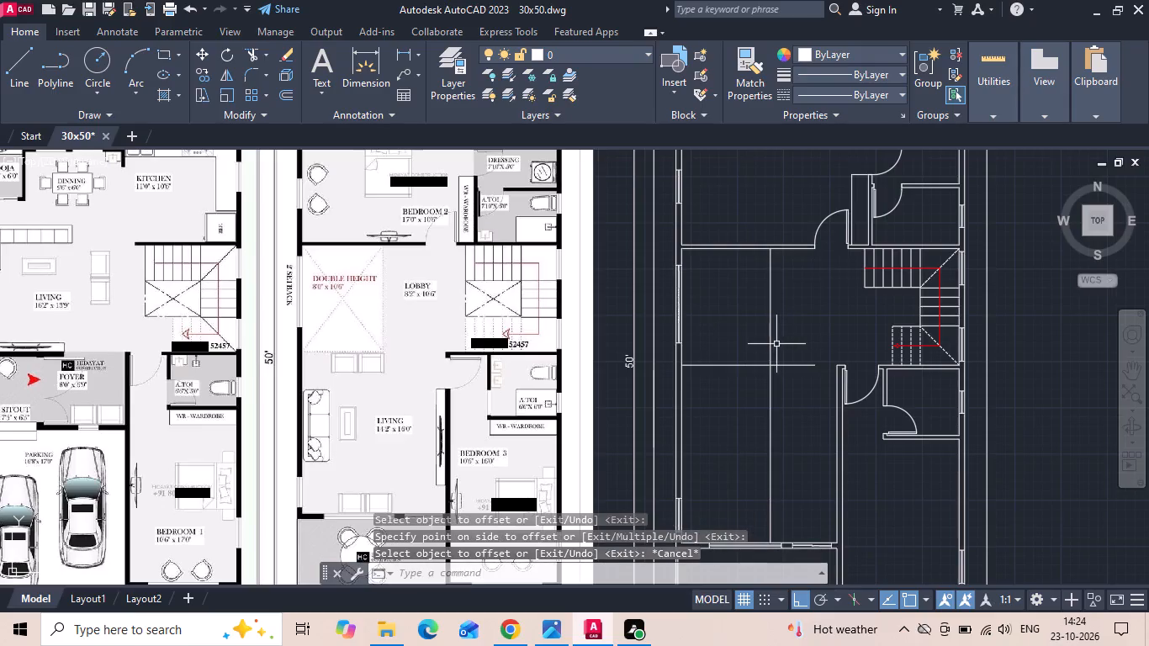
Trim the two offset lines beyond their intersection to form the 8' x 10'6" double-height rectangle.
{"action": "type", "text": "tr"}
{"action": "key", "text": "space"}
{"action": "left_click_drag", "start_coordinate": [782, 337], "coordinate": [747, 403]}
{"action": "key", "text": "Escape"}
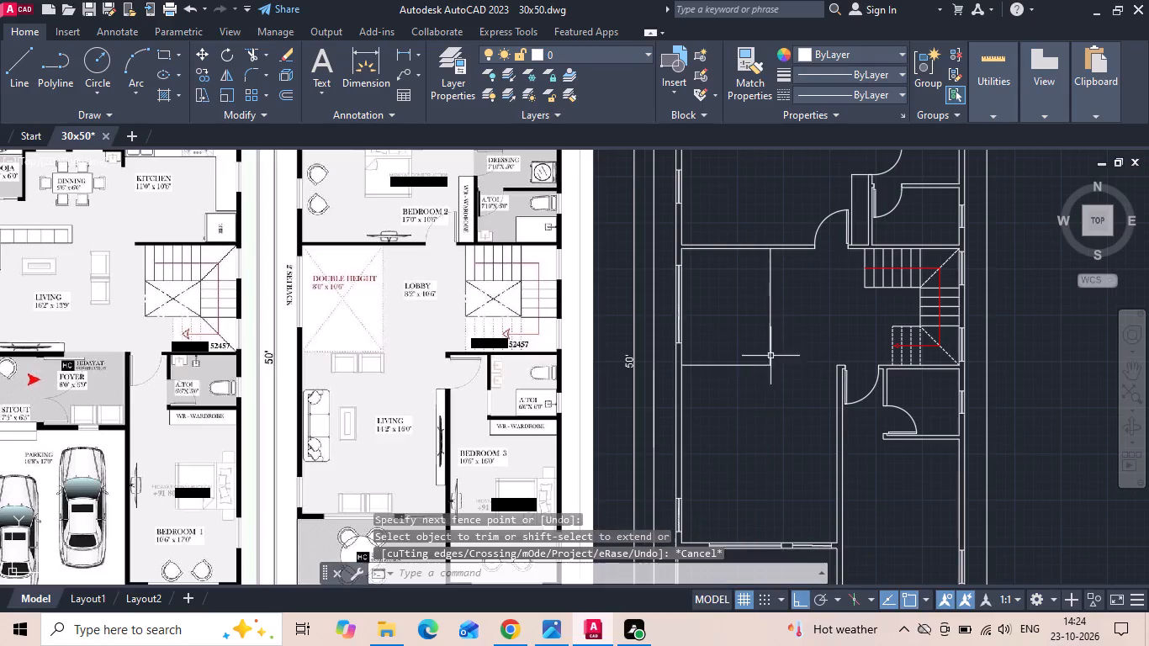
Match the double-height area's east and south edges to the staircase's dashed line properties.
{"action": "left_click", "coordinate": [738, 82]}
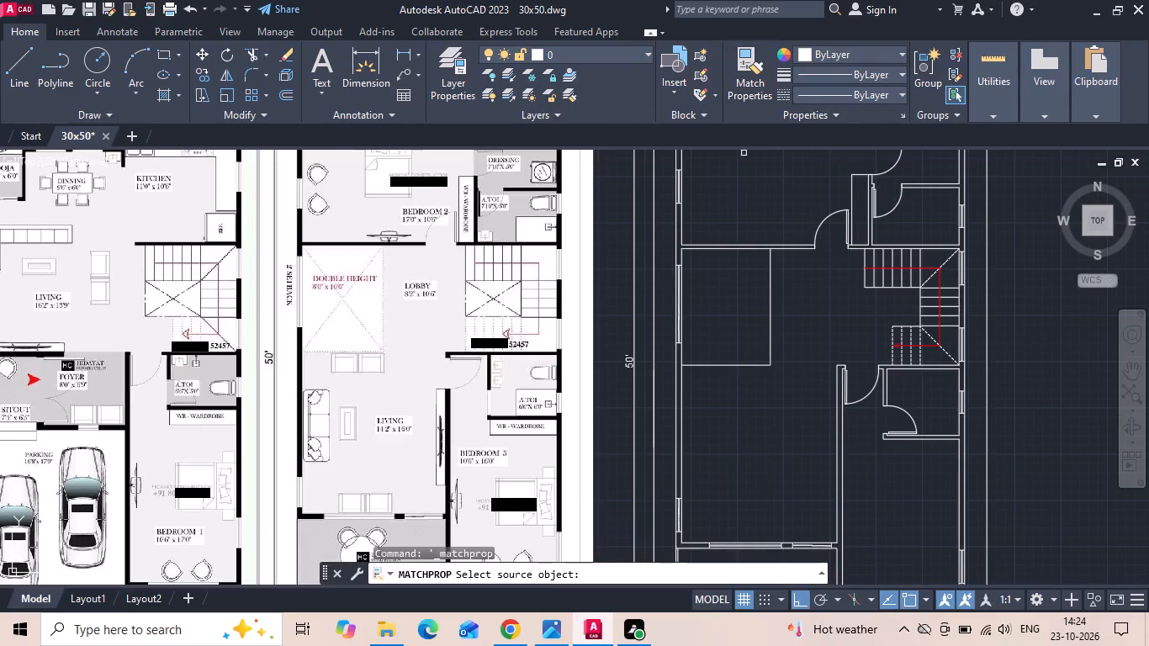
{"action": "scroll", "coordinate": [862, 351], "scroll_direction": "up", "scroll_amount": 1}
{"action": "left_click", "coordinate": [909, 329]}
{"action": "left_click_drag", "start_coordinate": [781, 333], "coordinate": [781, 334]}
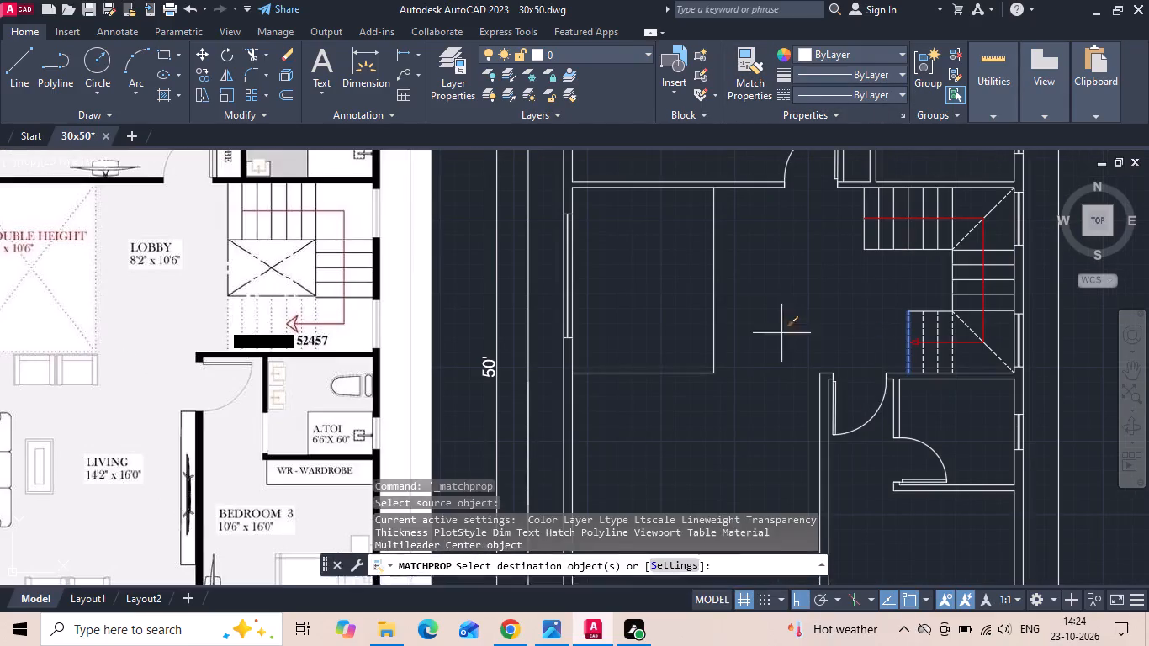
{"action": "left_click_drag", "start_coordinate": [781, 334], "coordinate": [687, 403]}
{"action": "left_click", "coordinate": [657, 415]}
{"action": "key", "text": "Escape"}
Draw two crossing diagonal lines between the opposite corners of the double-height rectangle.
{"action": "key", "text": "l"}
{"action": "key", "text": "space"}
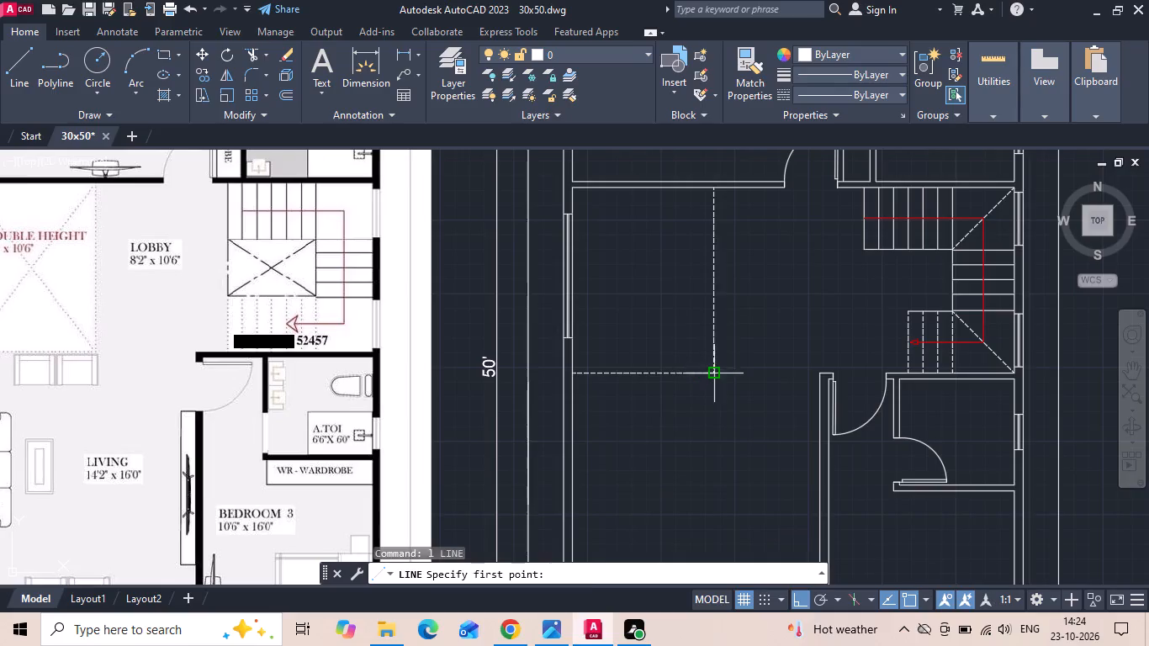
{"action": "left_click_drag", "start_coordinate": [716, 371], "coordinate": [717, 363]}
{"action": "scroll", "coordinate": [562, 201], "scroll_direction": "up", "scroll_amount": 1}
{"action": "left_click", "coordinate": [580, 186]}
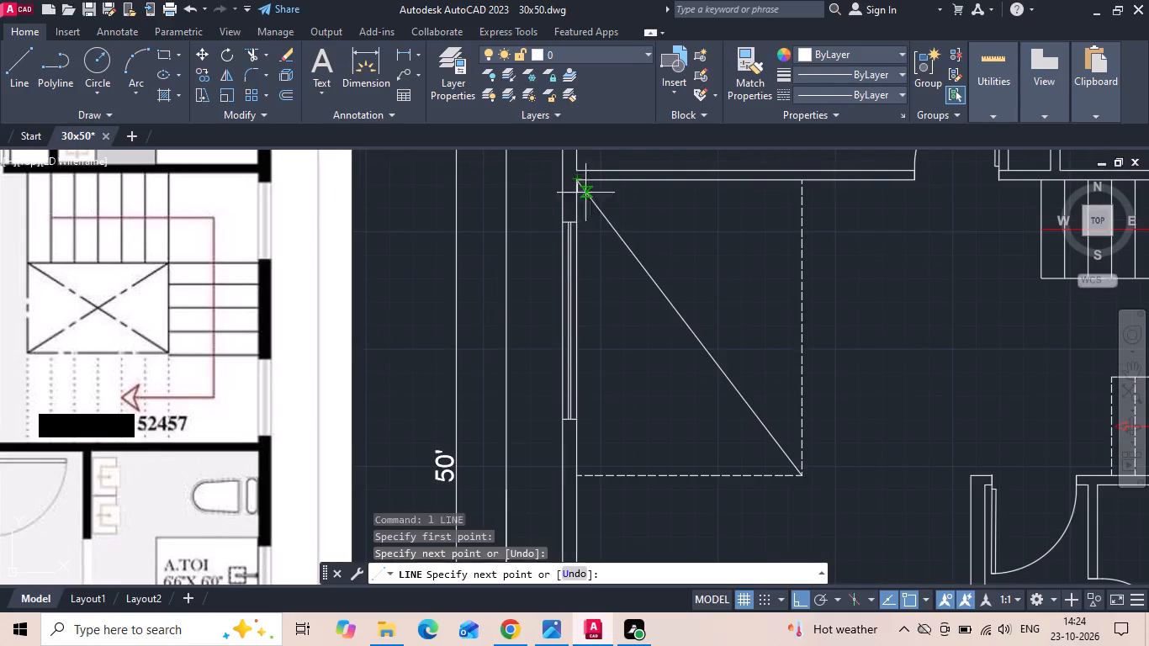
{"action": "key", "text": "Escape"}
{"action": "key", "text": "l"}
{"action": "key", "text": "space"}
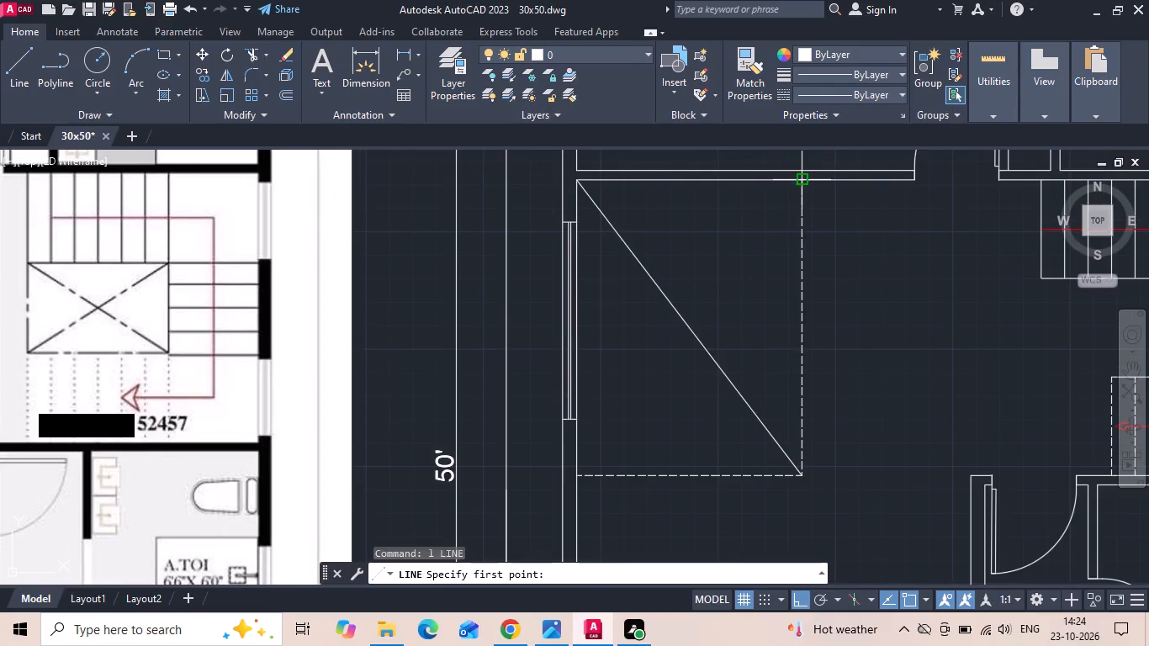
{"action": "left_click", "coordinate": [802, 180]}
{"action": "left_click", "coordinate": [579, 476]}
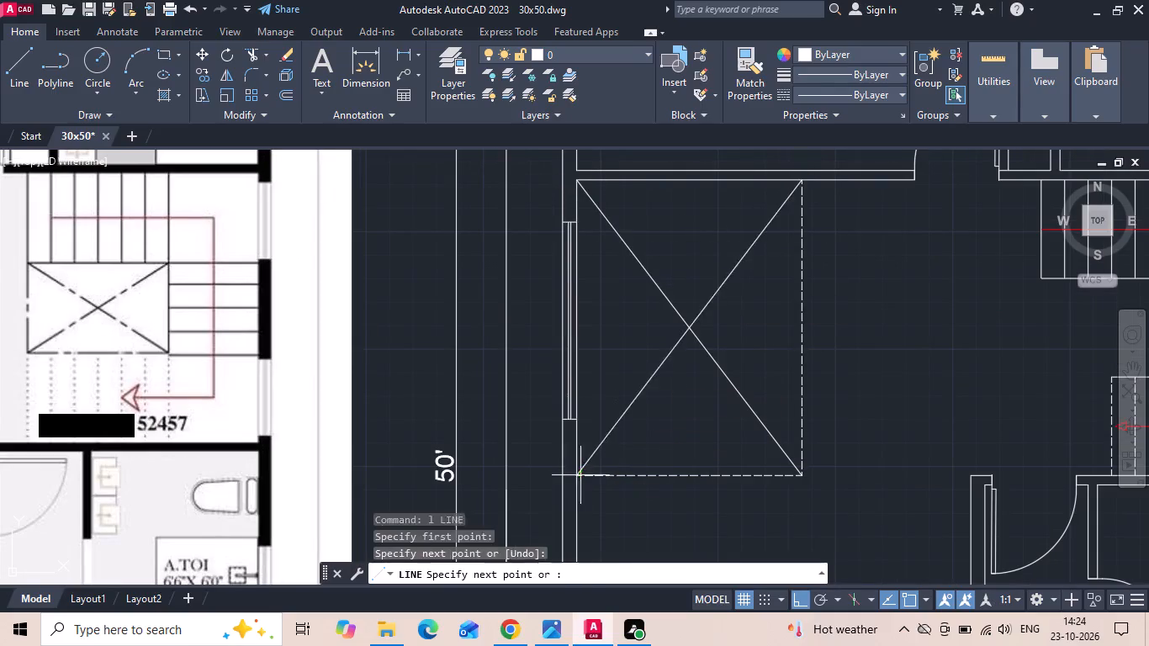
{"action": "key", "text": "Escape"}
Match both diagonals to the dashed line properties of the double-height area's east edge.
{"action": "left_click", "coordinate": [739, 93]}
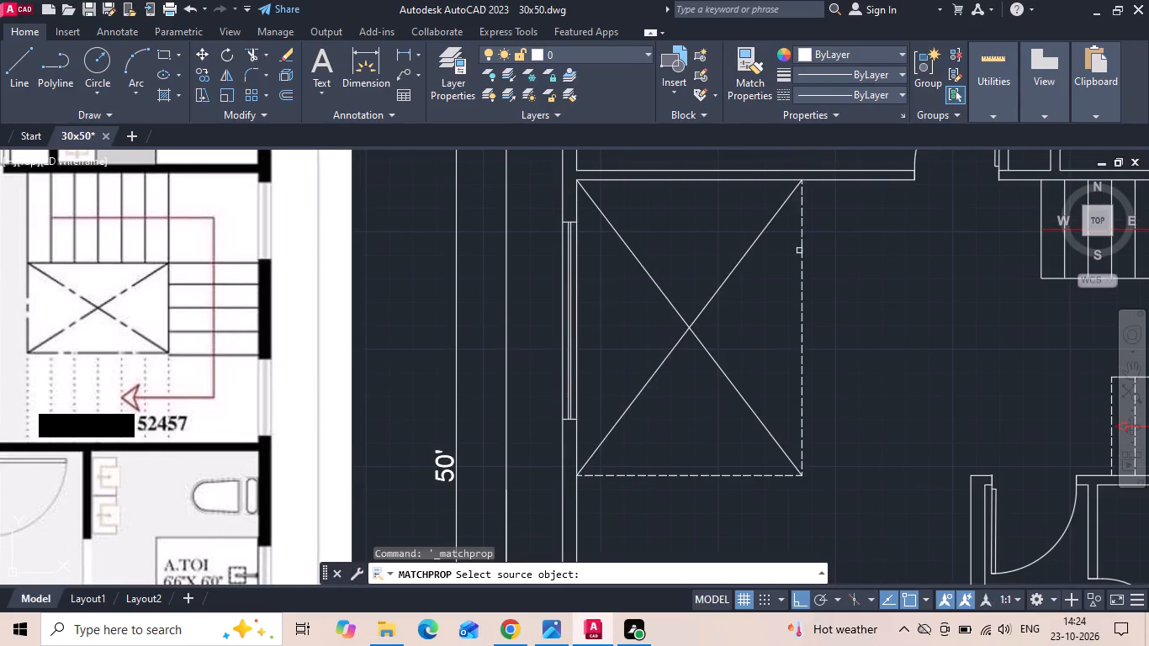
{"action": "left_click", "coordinate": [803, 254]}
{"action": "left_click_drag", "start_coordinate": [780, 309], "coordinate": [702, 322]}
{"action": "left_click_drag", "start_coordinate": [681, 325], "coordinate": [656, 343]}
{"action": "key", "text": "Escape"}
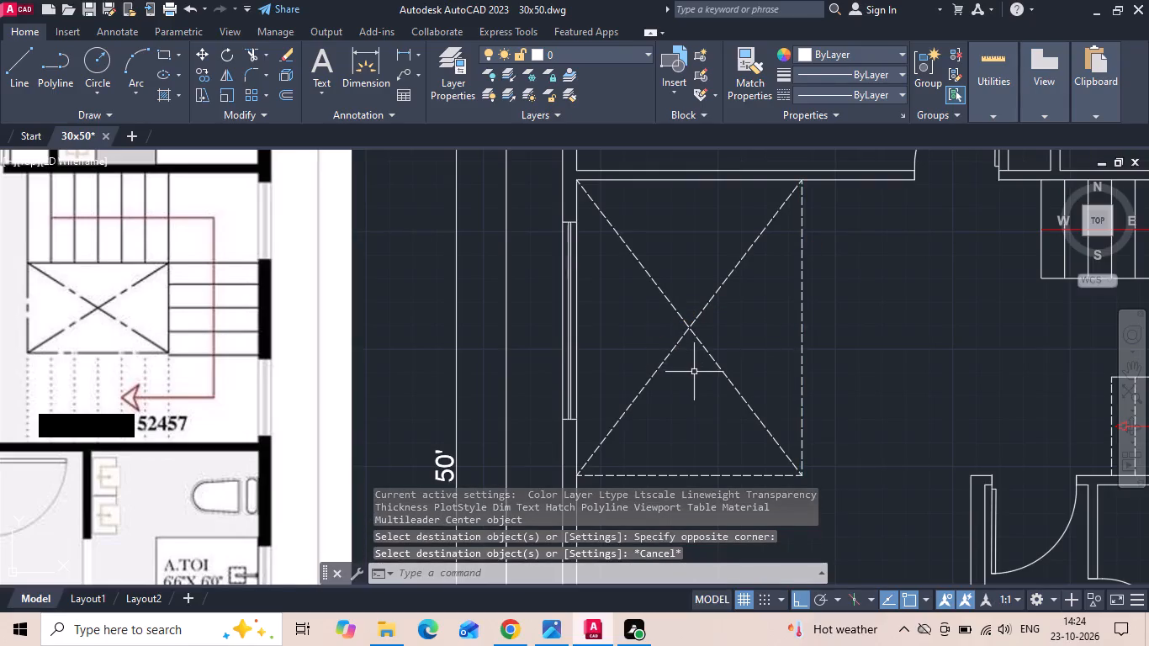
Save the drawing.
{"action": "key", "text": "ctrl+s"}
Compare the drafted first floor with the reference plans, checking the lobby, staircase and living areas.
{"action": "scroll", "coordinate": [695, 372], "scroll_direction": "down", "scroll_amount": 1}
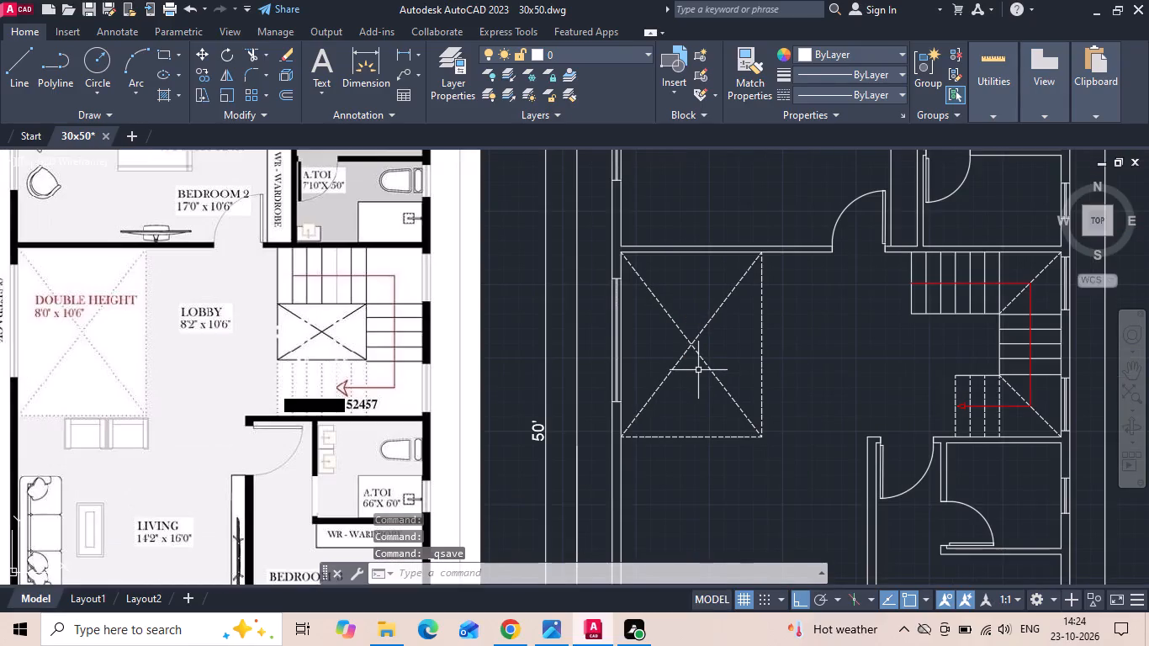
{"action": "scroll", "coordinate": [700, 370], "scroll_direction": "down", "scroll_amount": 2}
{"action": "scroll", "coordinate": [351, 379], "scroll_direction": "up", "scroll_amount": 2}
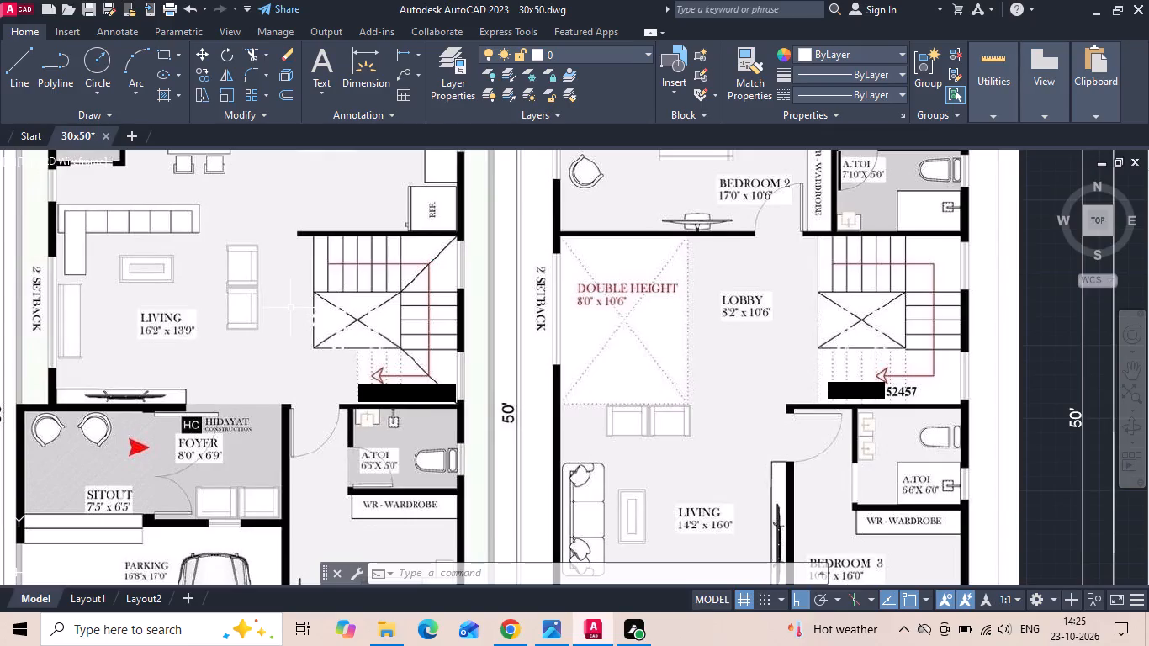
{"action": "scroll", "coordinate": [289, 308], "scroll_direction": "down", "scroll_amount": 2}
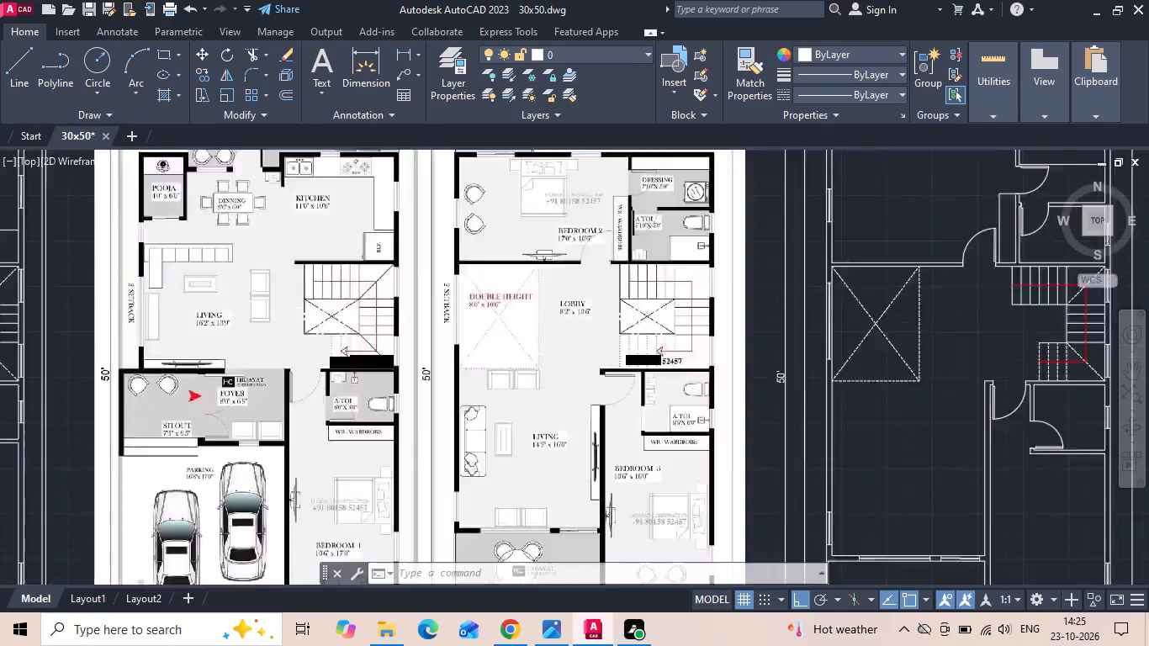
{"action": "scroll", "coordinate": [289, 308], "scroll_direction": "down", "scroll_amount": 1}
{"action": "scroll", "coordinate": [556, 330], "scroll_direction": "up", "scroll_amount": 3}
{"action": "scroll", "coordinate": [655, 304], "scroll_direction": "up", "scroll_amount": 1}
{"action": "scroll", "coordinate": [649, 347], "scroll_direction": "down", "scroll_amount": 3}
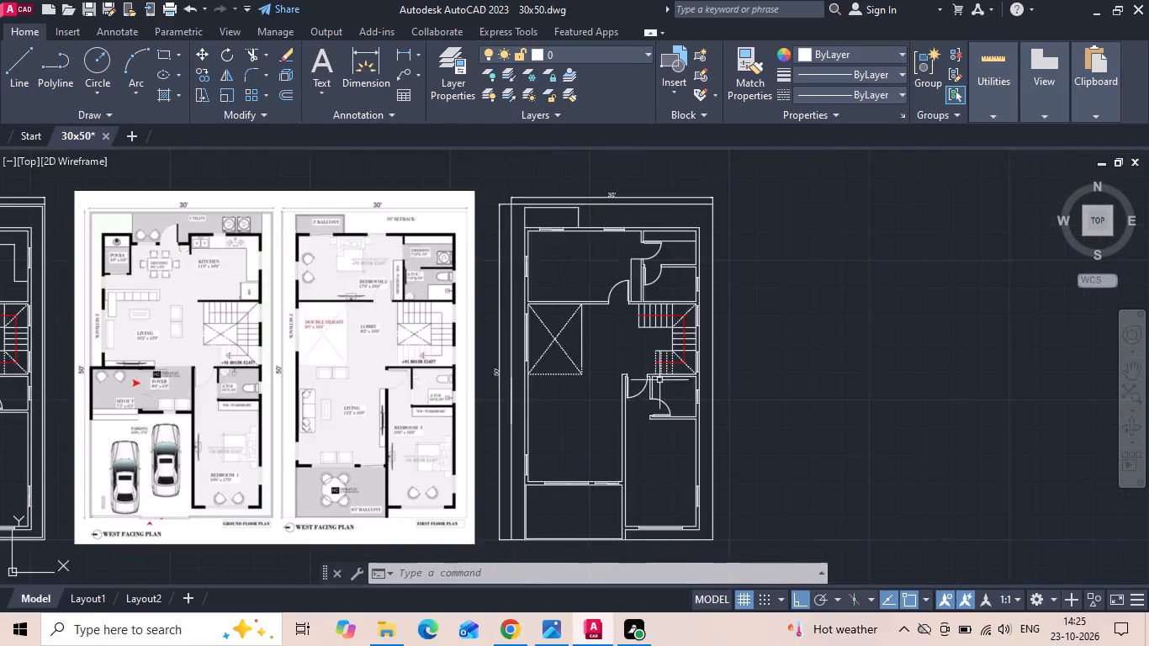
Move the first-floor bedroom entrance door below the staircase westward out of its opening into the living area.
{"action": "scroll", "coordinate": [638, 391], "scroll_direction": "up", "scroll_amount": 3}
{"action": "left_click", "coordinate": [649, 400]}
{"action": "left_click", "coordinate": [643, 371]}
{"action": "right_click", "coordinate": [643, 366]}
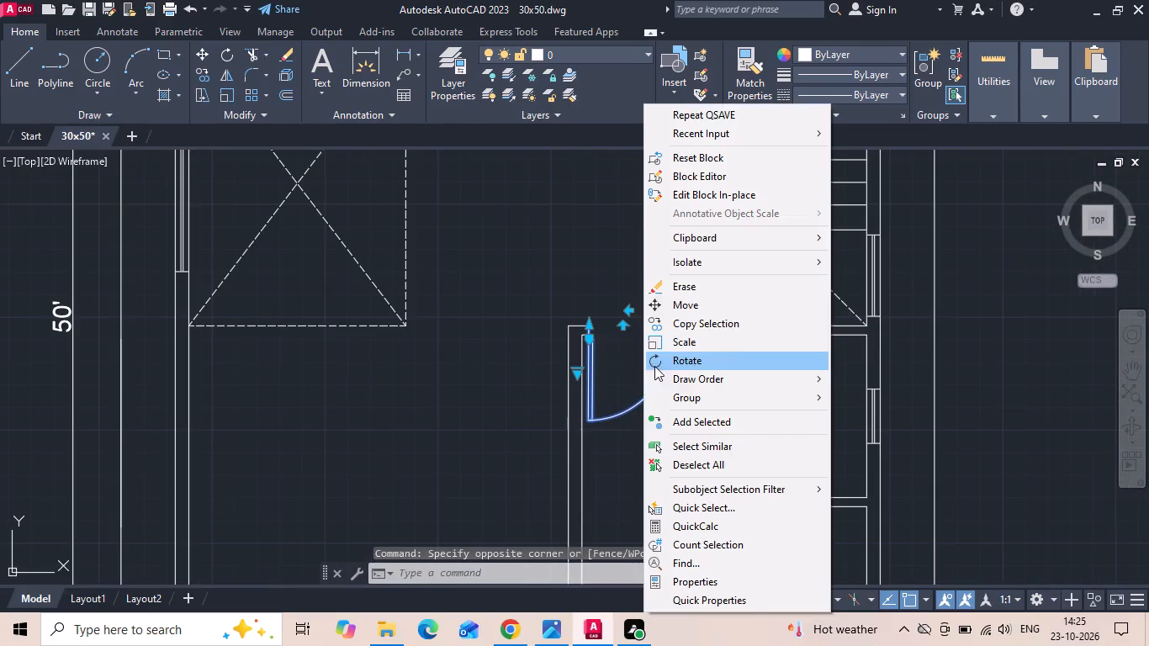
{"action": "left_click", "coordinate": [681, 307]}
{"action": "left_click", "coordinate": [624, 320]}
{"action": "left_click", "coordinate": [466, 363]}
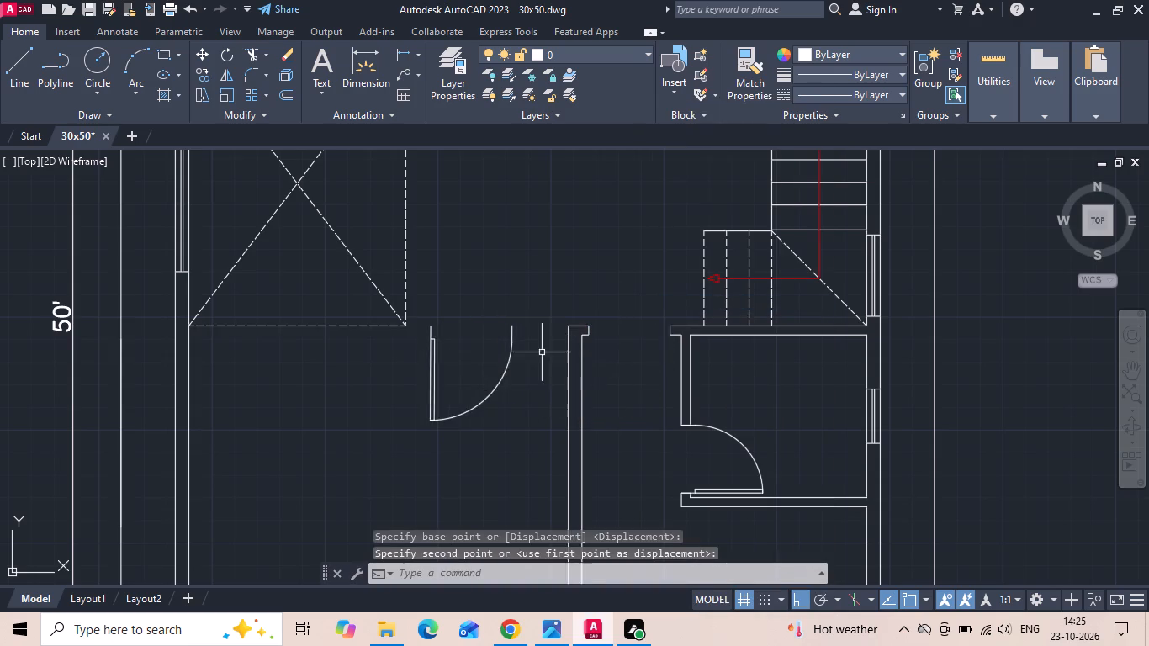
Close the vacated door opening by erasing both wall ends and extending the two toilet wall lines to the bedroom's west wall.
{"action": "scroll", "coordinate": [548, 347], "scroll_direction": "up", "scroll_amount": 2}
{"action": "left_click", "coordinate": [657, 332]}
{"action": "left_click", "coordinate": [642, 267]}
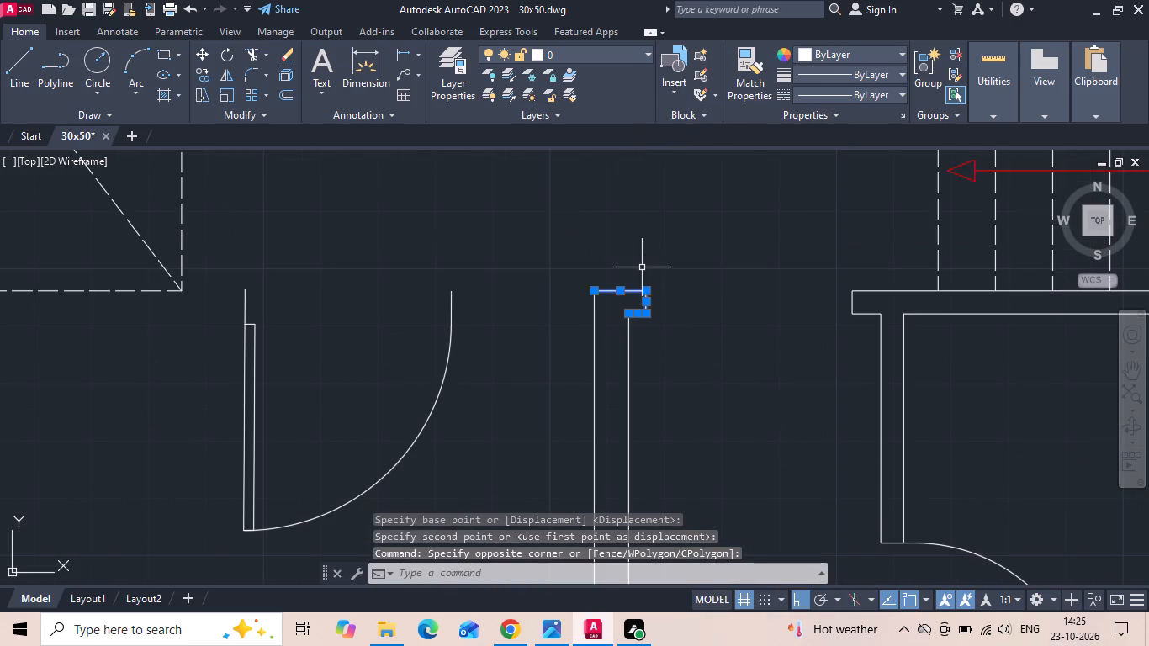
{"action": "key", "text": "Delete"}
{"action": "type", "text": "ex"}
{"action": "key", "text": "space"}
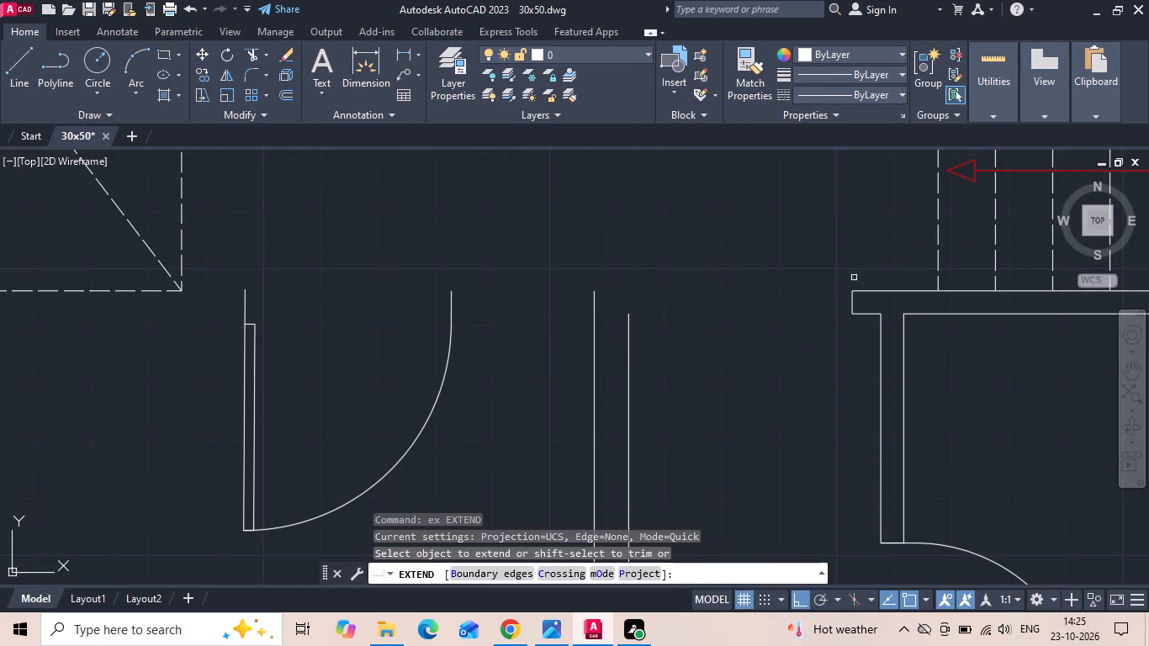
{"action": "left_click_drag", "start_coordinate": [864, 282], "coordinate": [866, 330]}
{"action": "key", "text": "Escape"}
{"action": "left_click_drag", "start_coordinate": [866, 303], "coordinate": [847, 304]}
{"action": "left_click", "coordinate": [805, 306]}
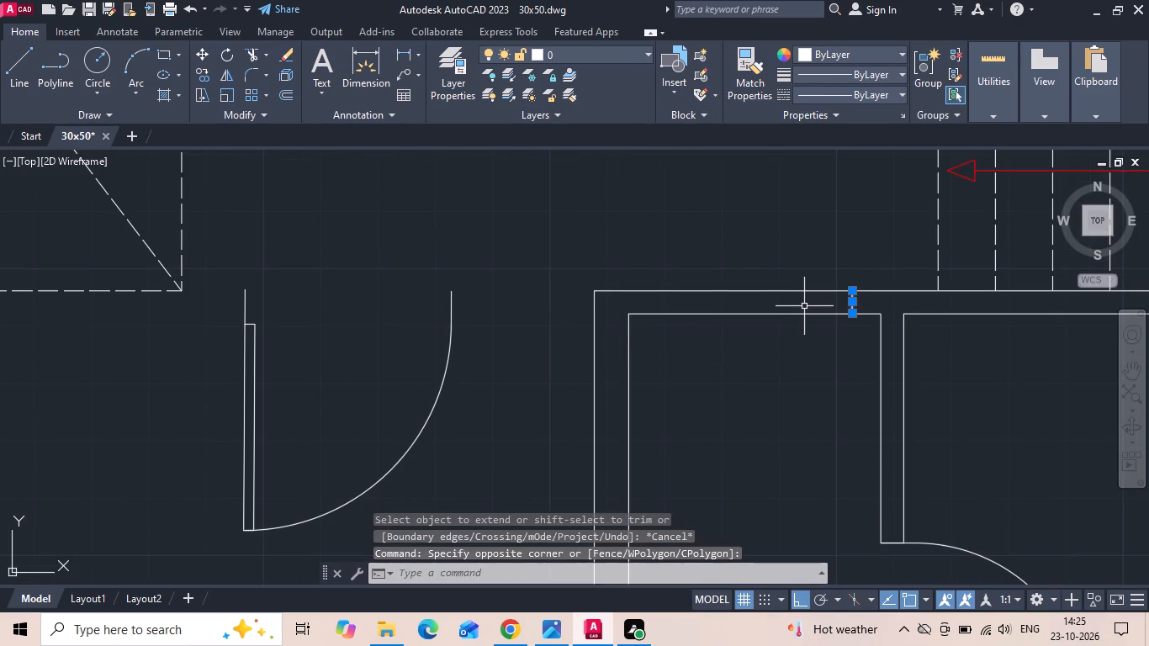
{"action": "key", "text": "Delete"}
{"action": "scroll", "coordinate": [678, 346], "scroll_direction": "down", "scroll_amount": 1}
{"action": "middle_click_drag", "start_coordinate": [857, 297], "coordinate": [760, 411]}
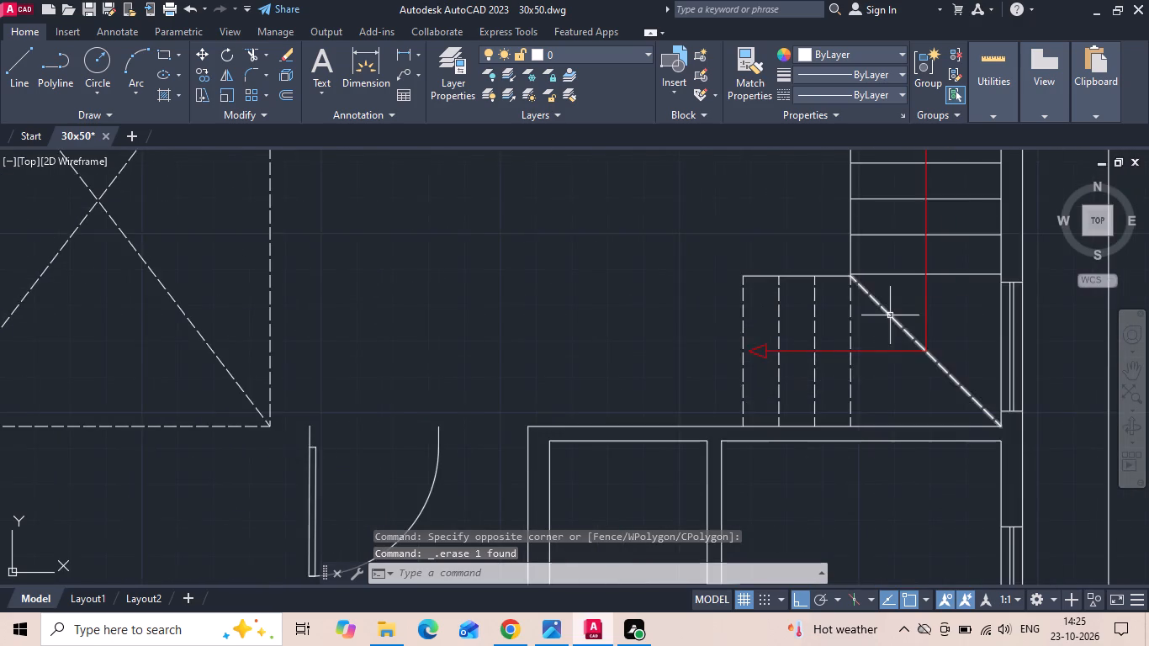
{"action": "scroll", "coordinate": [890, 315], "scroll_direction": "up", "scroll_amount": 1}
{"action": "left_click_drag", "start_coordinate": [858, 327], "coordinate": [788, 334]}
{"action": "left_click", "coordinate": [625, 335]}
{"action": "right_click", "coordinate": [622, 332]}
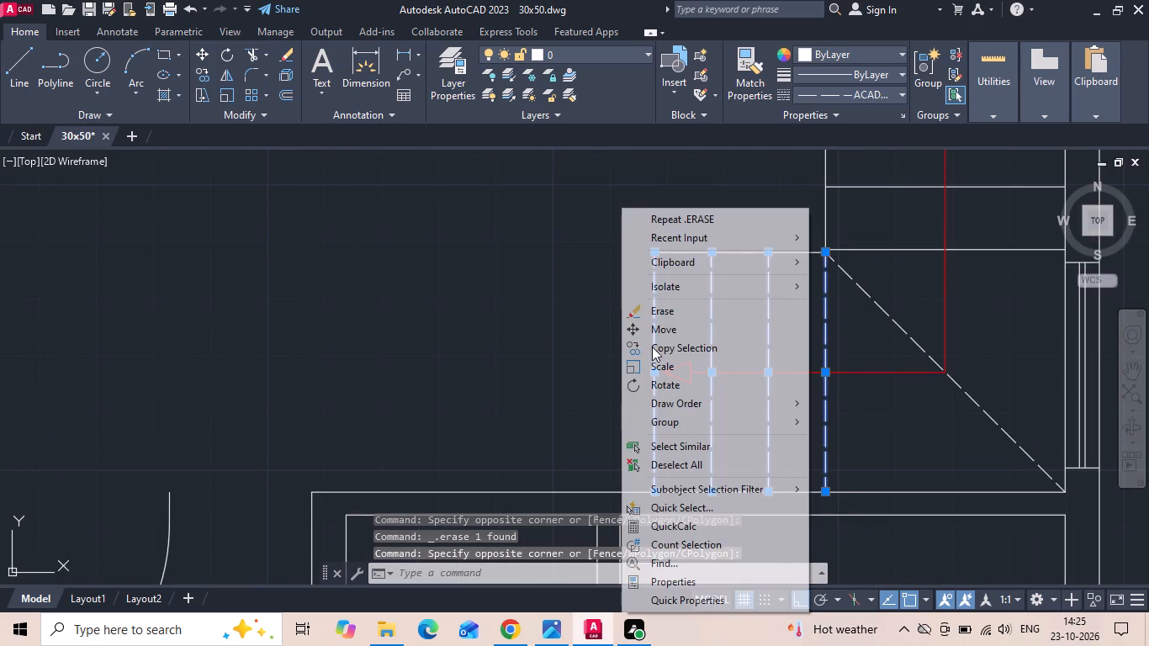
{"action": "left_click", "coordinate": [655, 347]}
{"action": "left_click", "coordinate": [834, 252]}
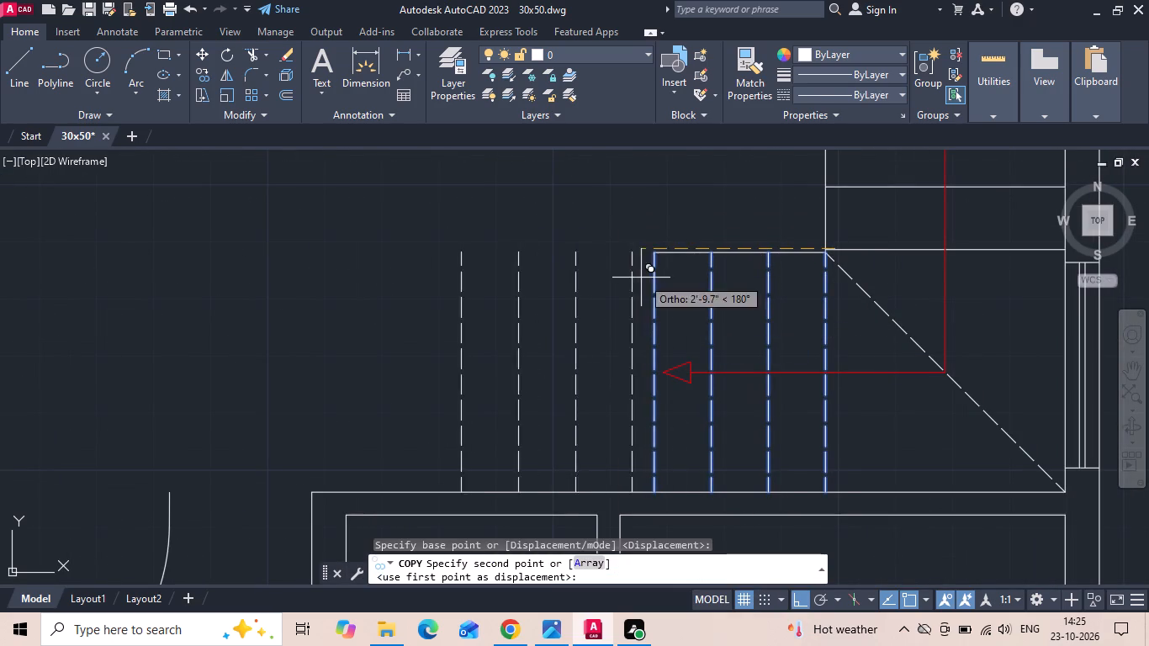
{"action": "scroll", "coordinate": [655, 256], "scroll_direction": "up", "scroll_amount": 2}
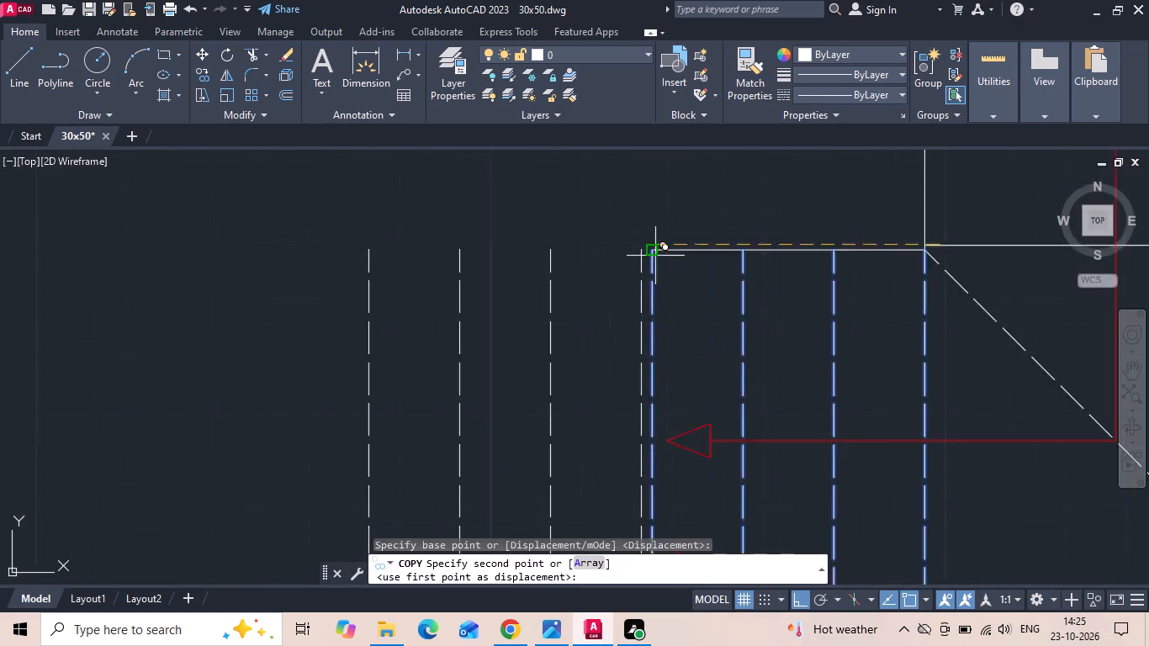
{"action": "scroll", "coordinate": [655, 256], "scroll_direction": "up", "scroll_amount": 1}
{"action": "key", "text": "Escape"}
Copy the first-floor lower flight's four dashed treads westward, starting at its last tread, and erase the overlapping duplicate tread.
{"action": "scroll", "coordinate": [648, 242], "scroll_direction": "down", "scroll_amount": 2}
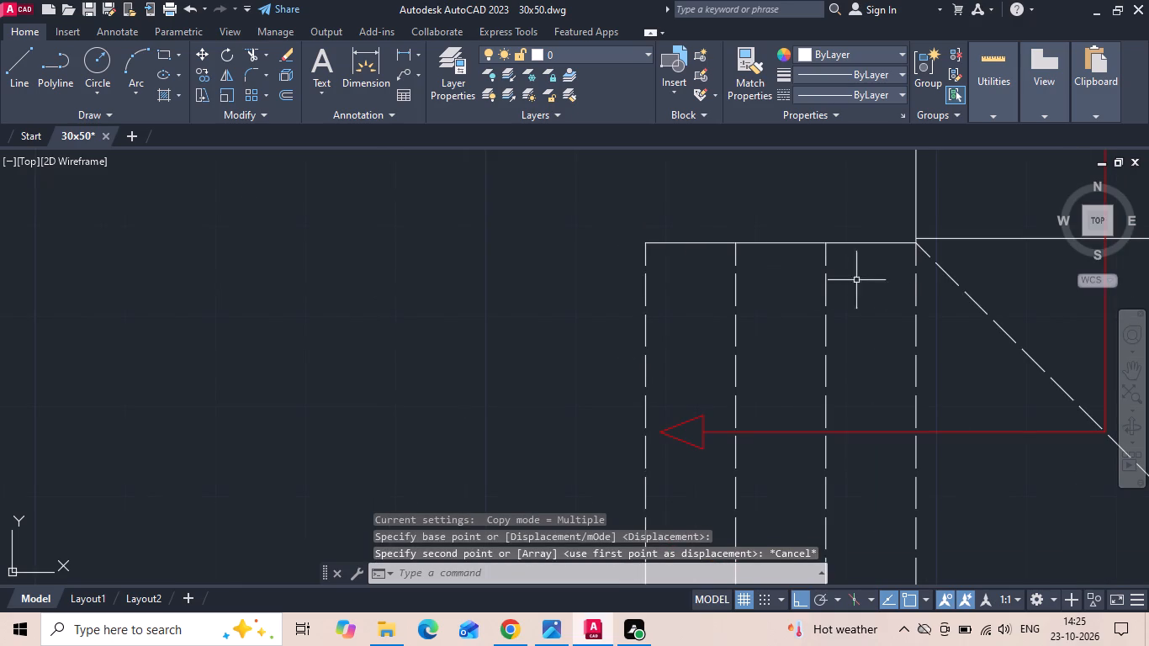
{"action": "left_click_drag", "start_coordinate": [944, 299], "coordinate": [853, 312]}
{"action": "left_click", "coordinate": [633, 330]}
{"action": "right_click", "coordinate": [632, 329]}
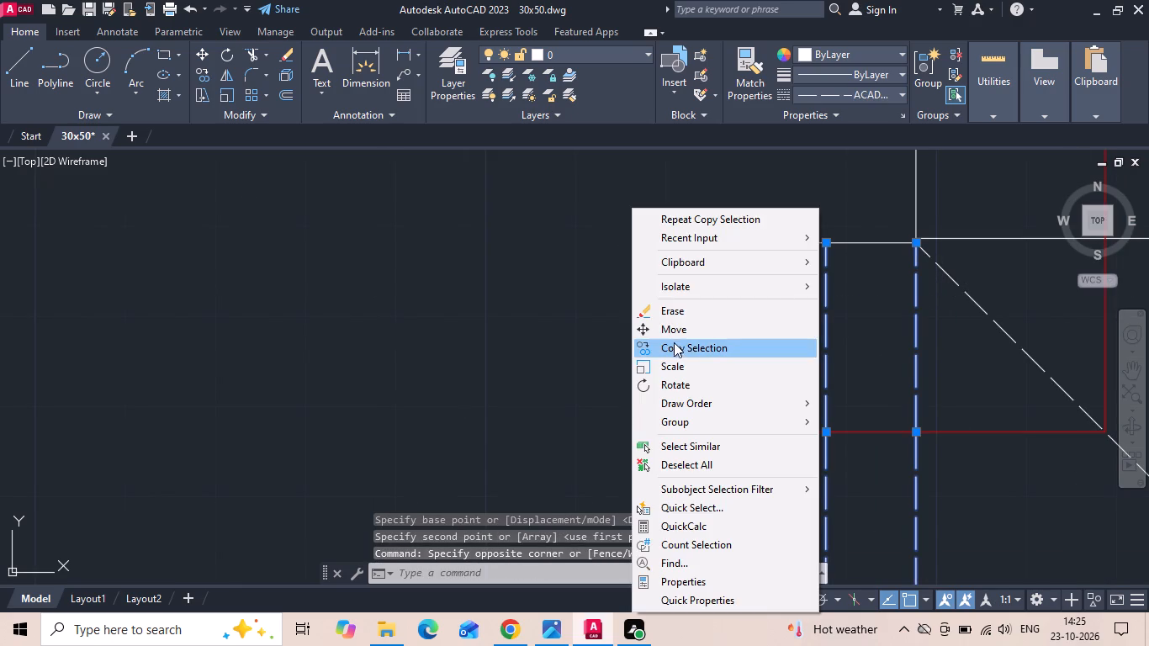
{"action": "left_click", "coordinate": [676, 344]}
{"action": "scroll", "coordinate": [886, 230], "scroll_direction": "up", "scroll_amount": 4}
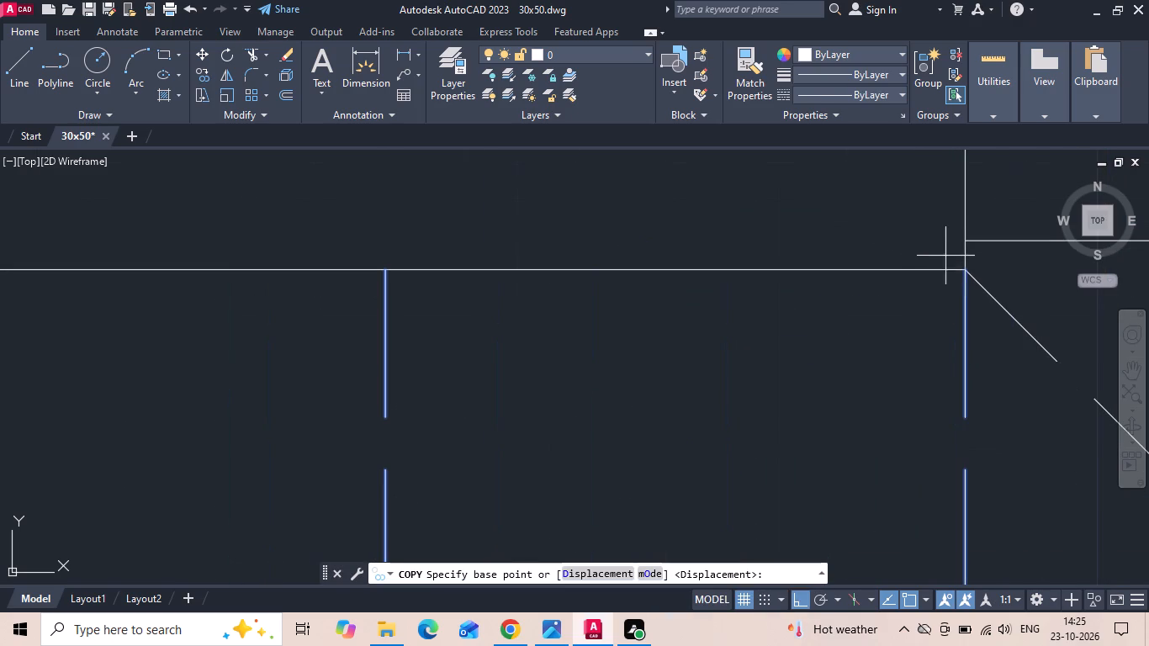
{"action": "left_click", "coordinate": [967, 269]}
{"action": "scroll", "coordinate": [955, 273], "scroll_direction": "down", "scroll_amount": 3}
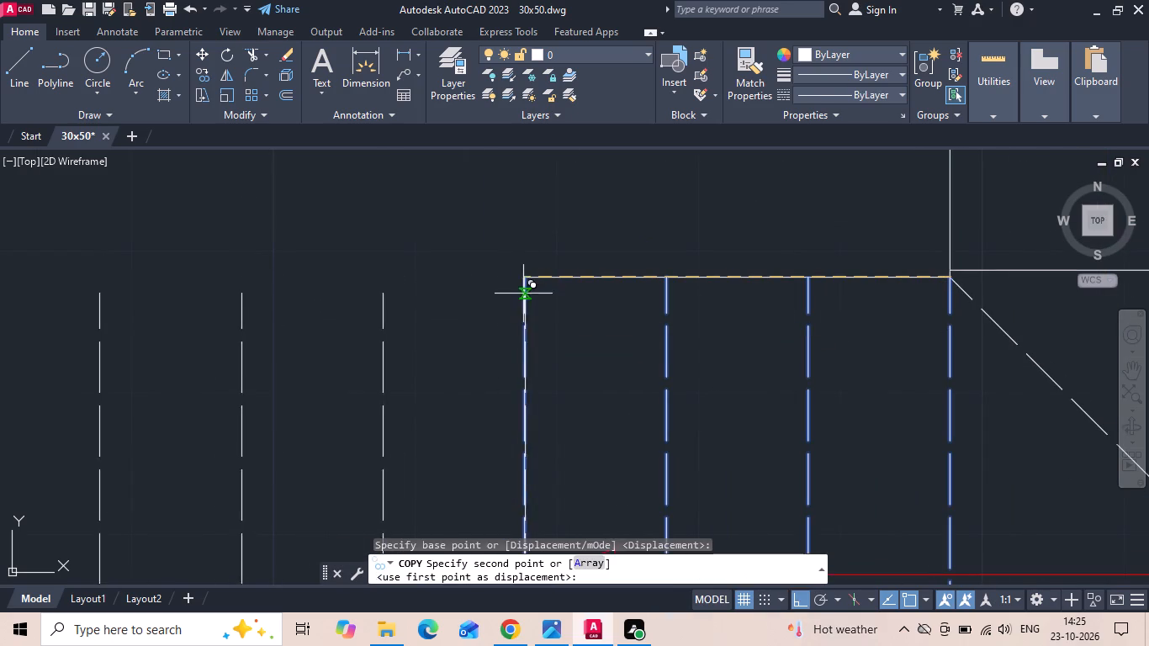
{"action": "left_click", "coordinate": [528, 276]}
{"action": "key", "text": "Escape"}
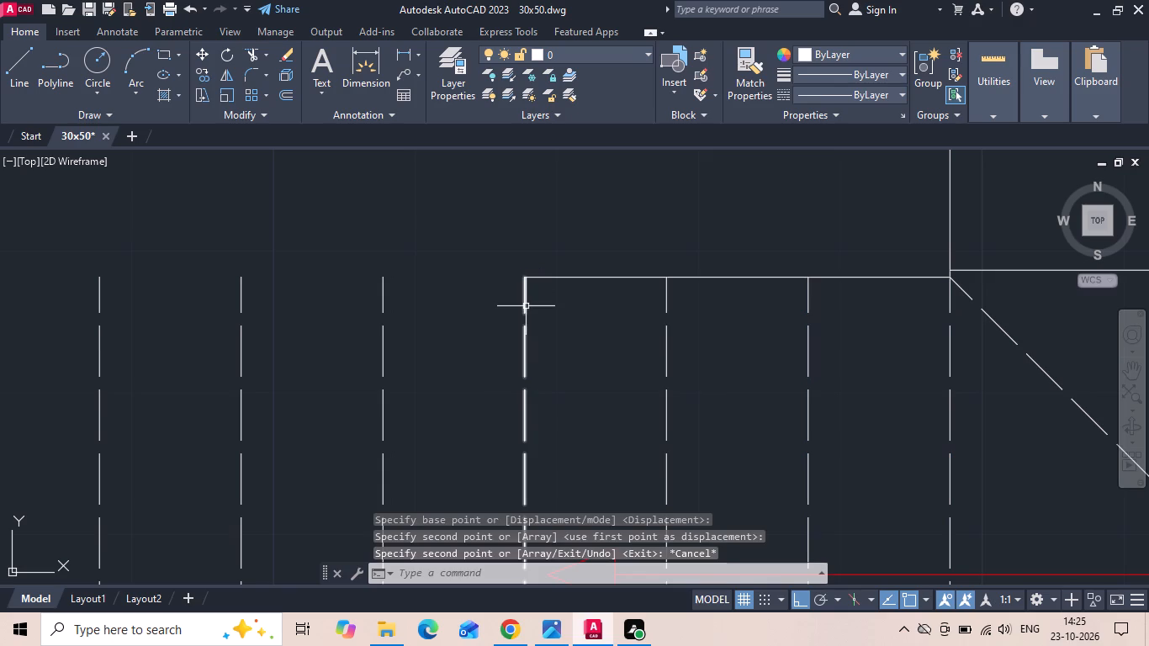
{"action": "left_click", "coordinate": [526, 306]}
{"action": "key", "text": "Delete"}
Extend the top edge line of the first-floor lower flight westward to the outermost copied tread.
{"action": "scroll", "coordinate": [674, 278], "scroll_direction": "down", "scroll_amount": 3}
{"action": "type", "text": "ex"}
{"action": "key", "text": "space"}
{"action": "left_click_drag", "start_coordinate": [654, 284], "coordinate": [657, 250]}
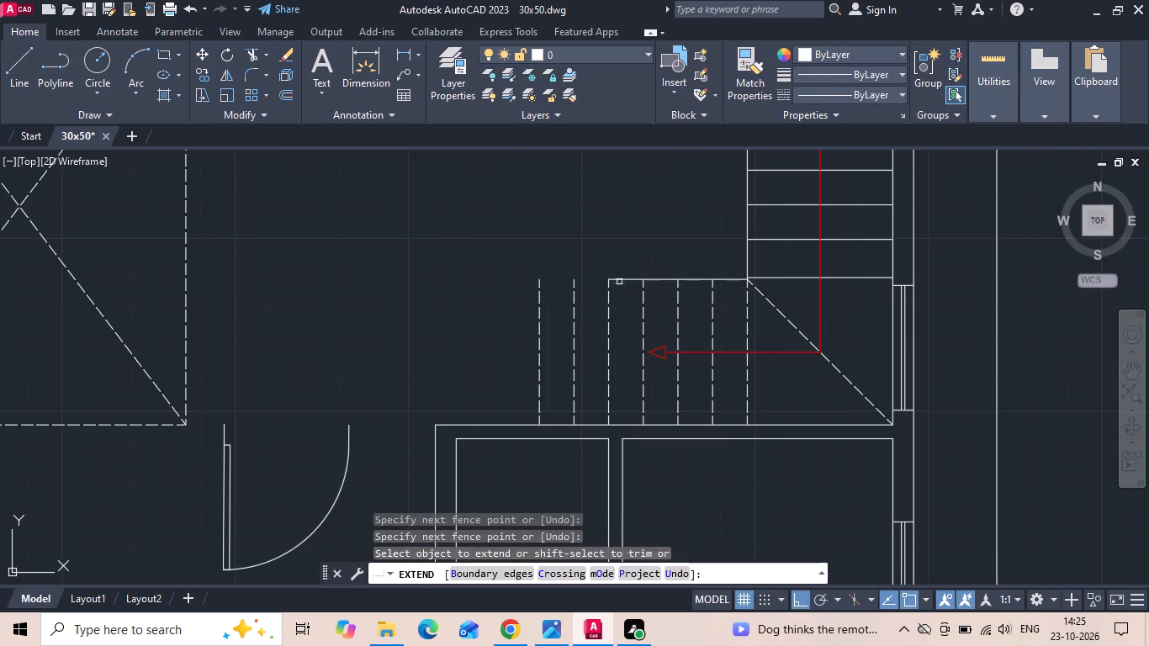
{"action": "left_click", "coordinate": [618, 279]}
{"action": "left_click", "coordinate": [593, 284]}
{"action": "left_click", "coordinate": [596, 267]}
{"action": "key", "text": "Escape"}
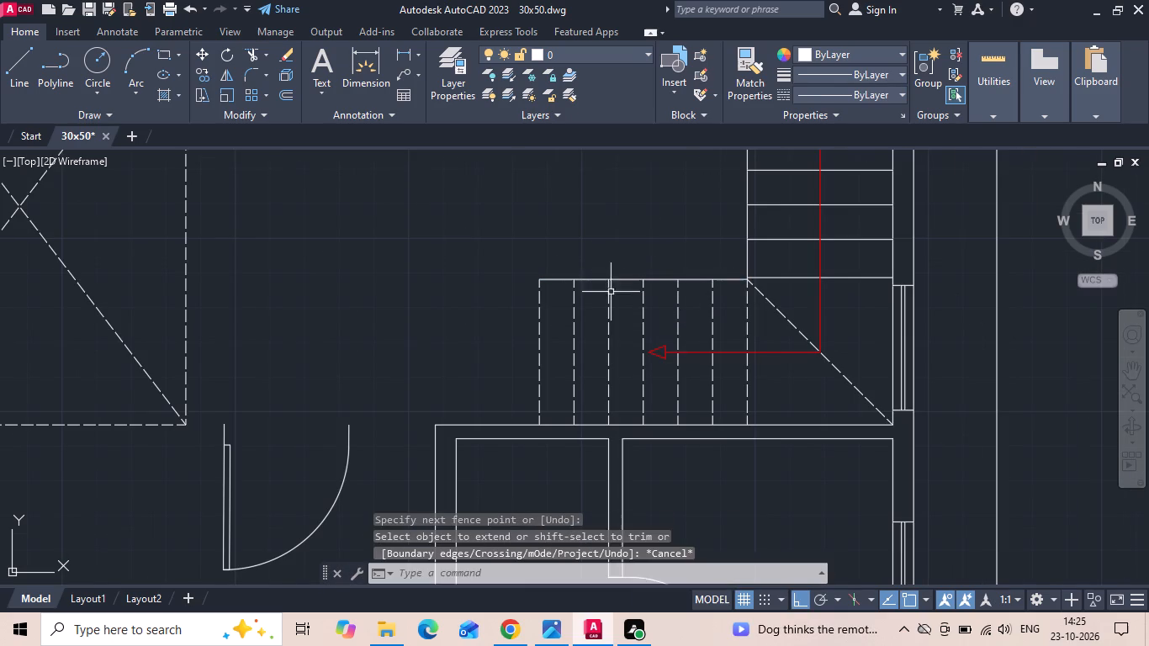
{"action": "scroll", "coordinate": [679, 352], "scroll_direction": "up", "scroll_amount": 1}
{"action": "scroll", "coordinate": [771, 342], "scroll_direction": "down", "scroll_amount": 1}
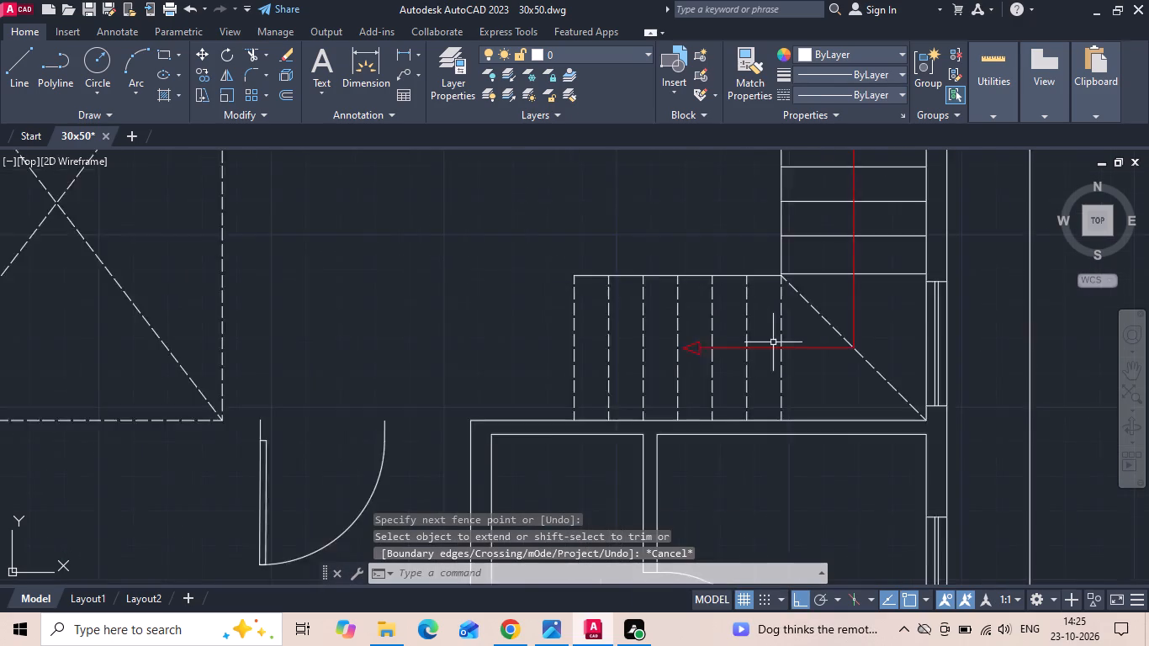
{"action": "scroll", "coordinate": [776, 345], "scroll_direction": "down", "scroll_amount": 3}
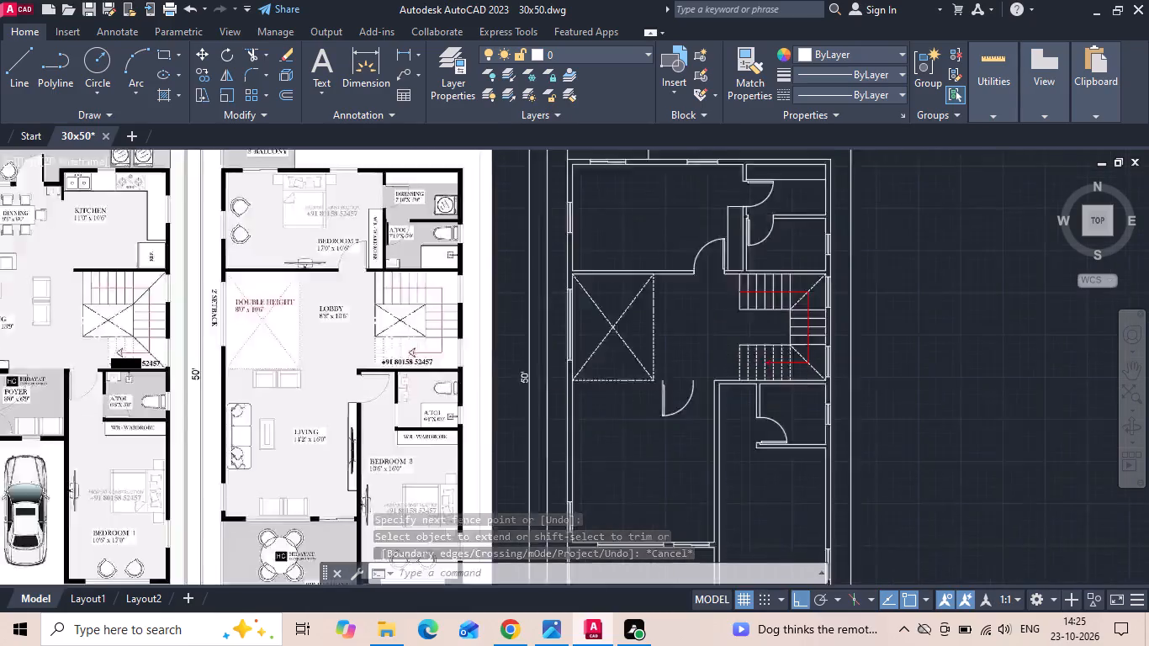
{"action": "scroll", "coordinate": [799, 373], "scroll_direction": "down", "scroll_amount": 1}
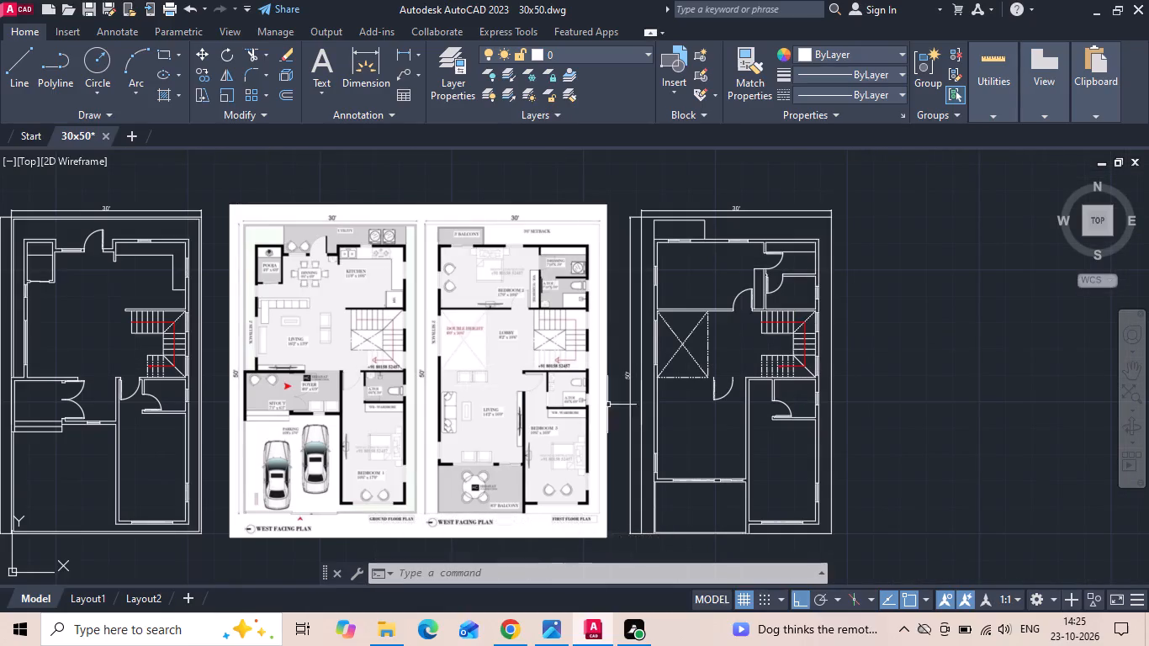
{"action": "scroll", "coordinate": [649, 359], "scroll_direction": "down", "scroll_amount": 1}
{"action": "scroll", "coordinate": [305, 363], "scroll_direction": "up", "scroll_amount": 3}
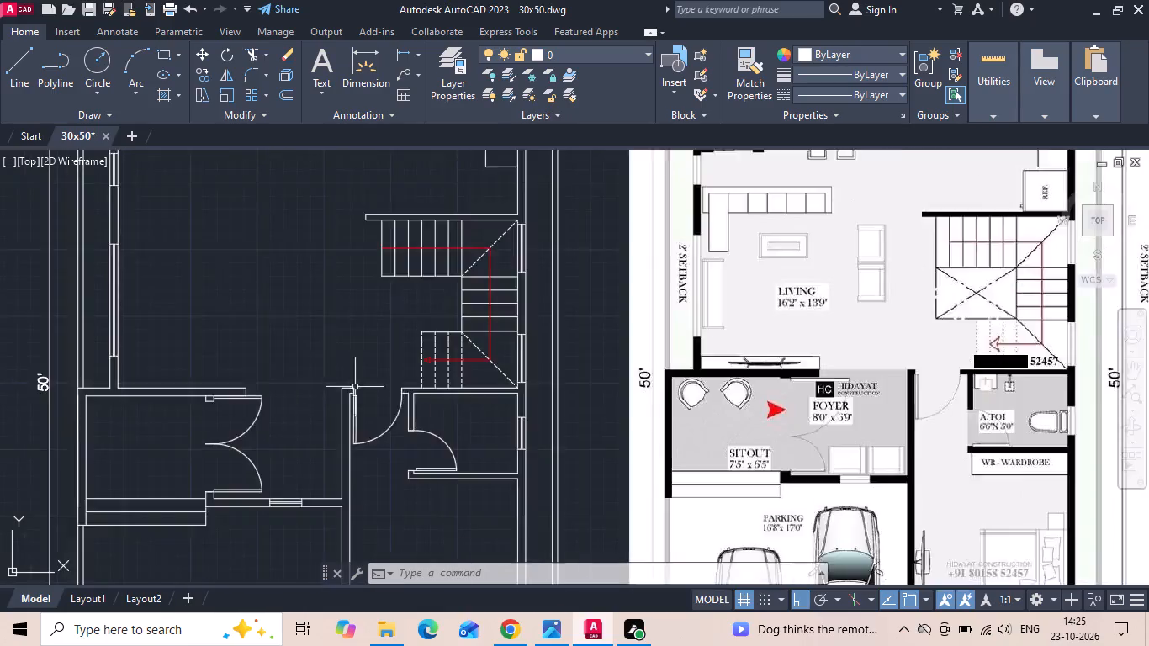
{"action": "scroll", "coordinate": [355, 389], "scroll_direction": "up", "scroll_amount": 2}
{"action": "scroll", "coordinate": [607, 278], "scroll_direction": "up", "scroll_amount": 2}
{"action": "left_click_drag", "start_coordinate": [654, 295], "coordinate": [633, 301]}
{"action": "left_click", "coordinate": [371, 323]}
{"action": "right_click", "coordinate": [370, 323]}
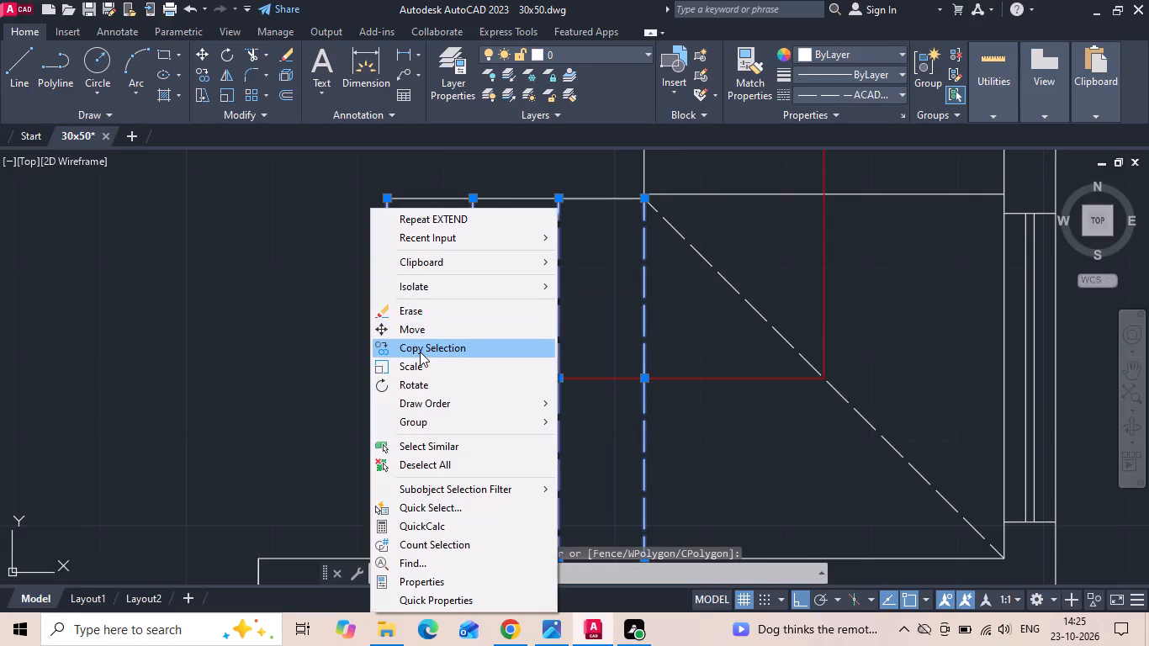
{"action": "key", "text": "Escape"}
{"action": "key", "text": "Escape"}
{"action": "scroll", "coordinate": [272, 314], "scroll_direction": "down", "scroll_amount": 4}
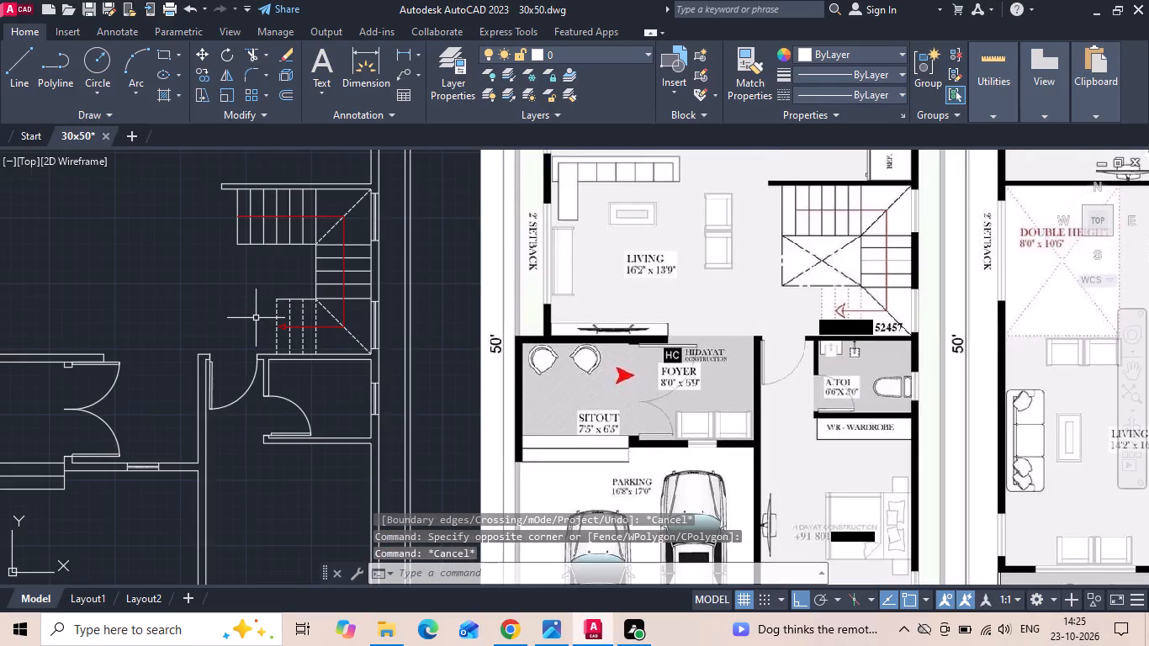
Copy the ground-floor lower flight's four dashed treads westward, starting at its last tread, and erase the overlapping duplicate tread.
{"action": "scroll", "coordinate": [251, 320], "scroll_direction": "up", "scroll_amount": 3}
{"action": "middle_click_drag", "start_coordinate": [286, 320], "coordinate": [479, 335]}
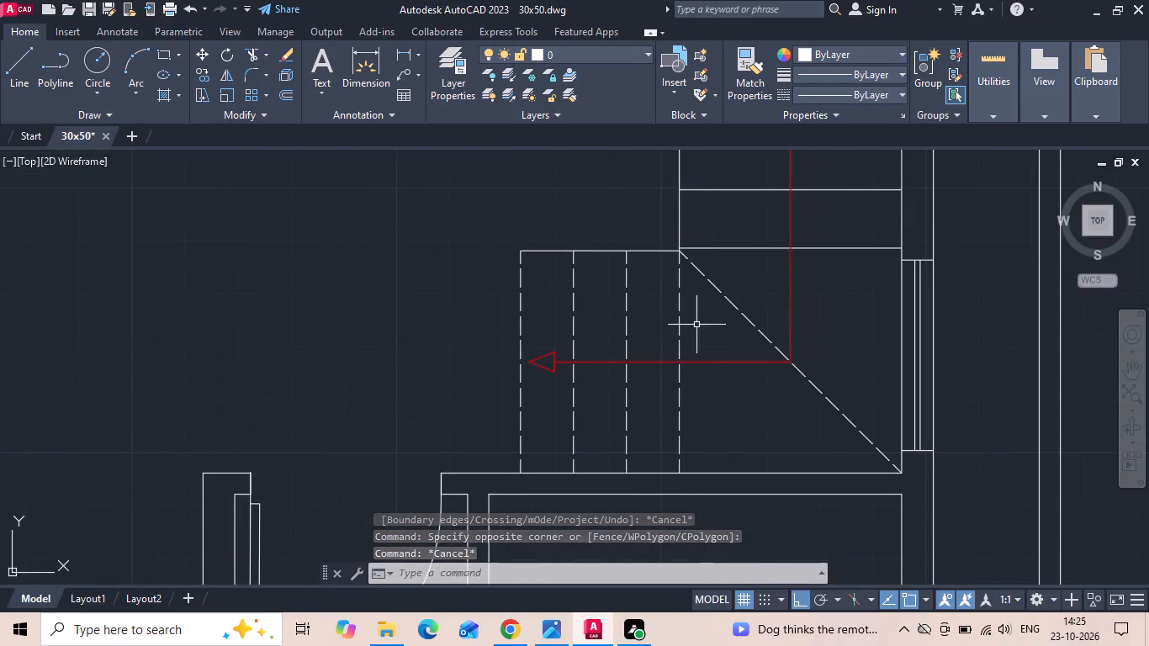
{"action": "left_click_drag", "start_coordinate": [700, 326], "coordinate": [652, 326]}
{"action": "left_click", "coordinate": [389, 324]}
{"action": "right_click", "coordinate": [389, 323]}
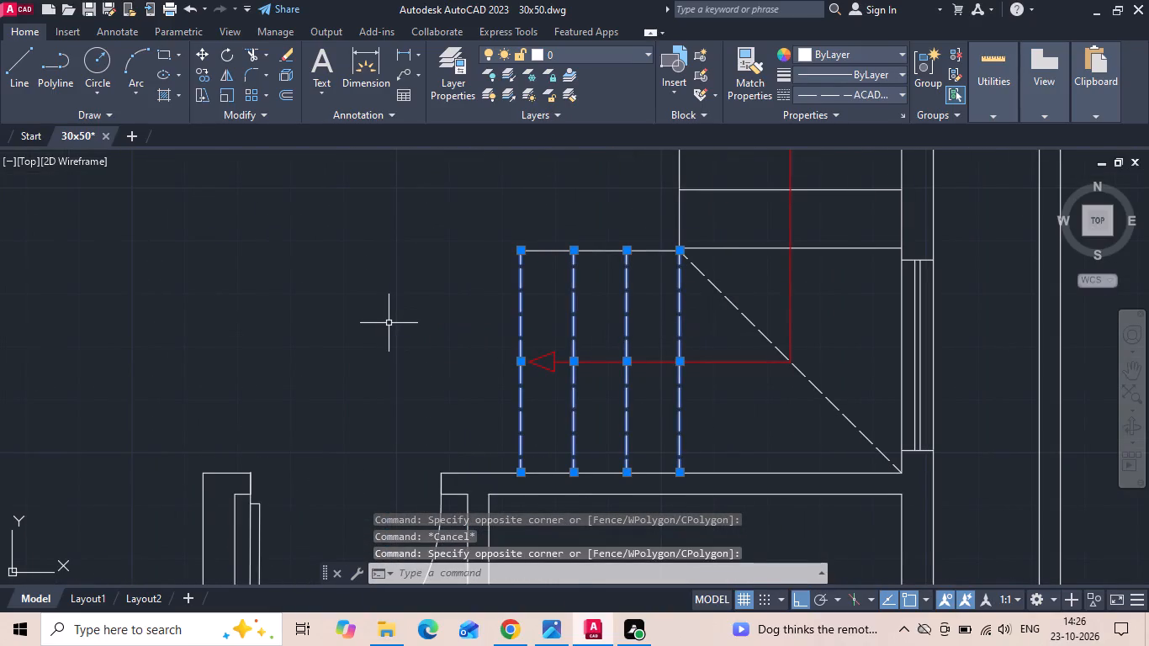
{"action": "left_click", "coordinate": [408, 349]}
{"action": "scroll", "coordinate": [628, 241], "scroll_direction": "up", "scroll_amount": 3}
{"action": "scroll", "coordinate": [707, 281], "scroll_direction": "up", "scroll_amount": 2}
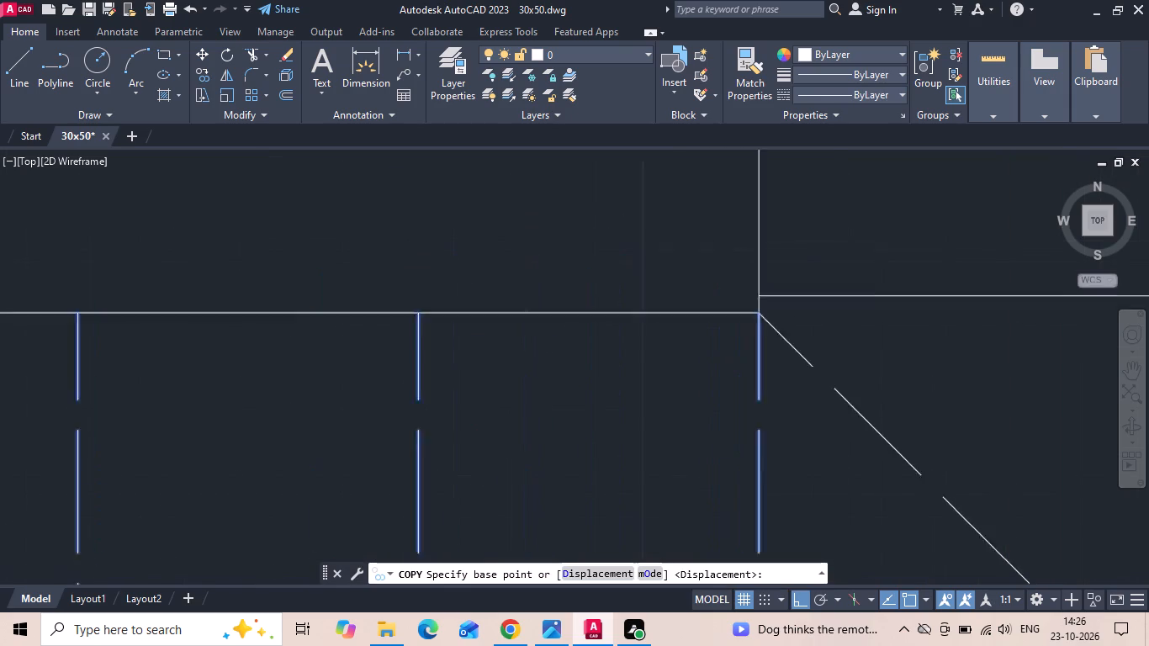
{"action": "scroll", "coordinate": [707, 282], "scroll_direction": "up", "scroll_amount": 1}
{"action": "left_click", "coordinate": [837, 361]}
{"action": "scroll", "coordinate": [837, 353], "scroll_direction": "down", "scroll_amount": 4}
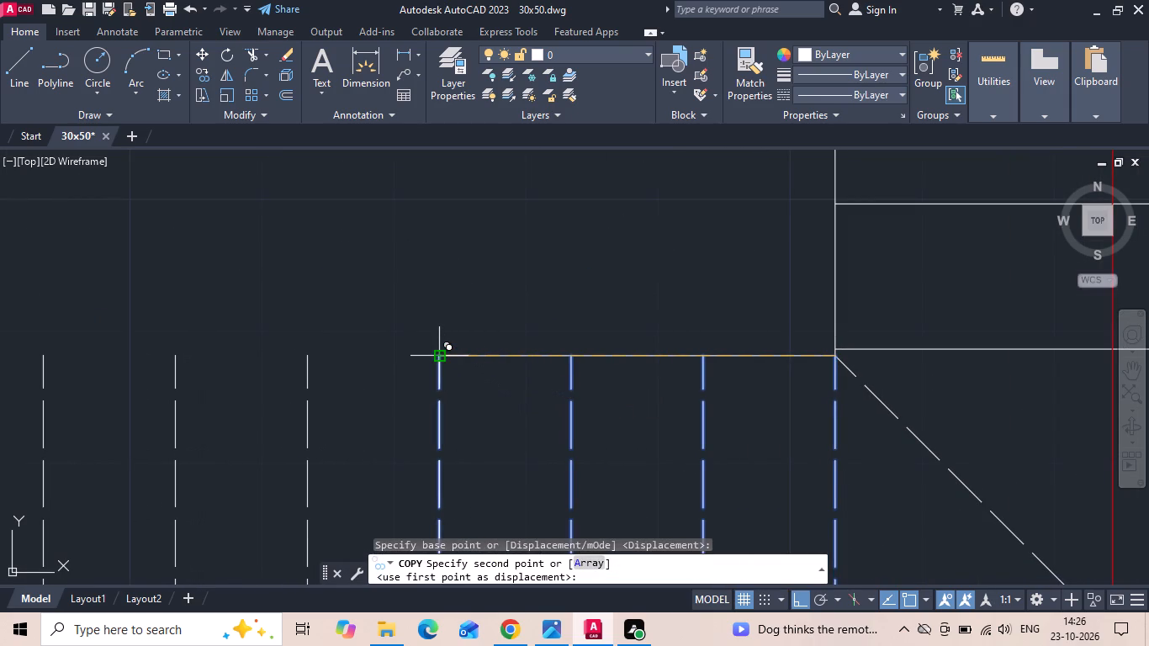
{"action": "left_click", "coordinate": [443, 354]}
{"action": "key", "text": "Escape"}
{"action": "left_click", "coordinate": [438, 378]}
{"action": "key", "text": "Delete"}
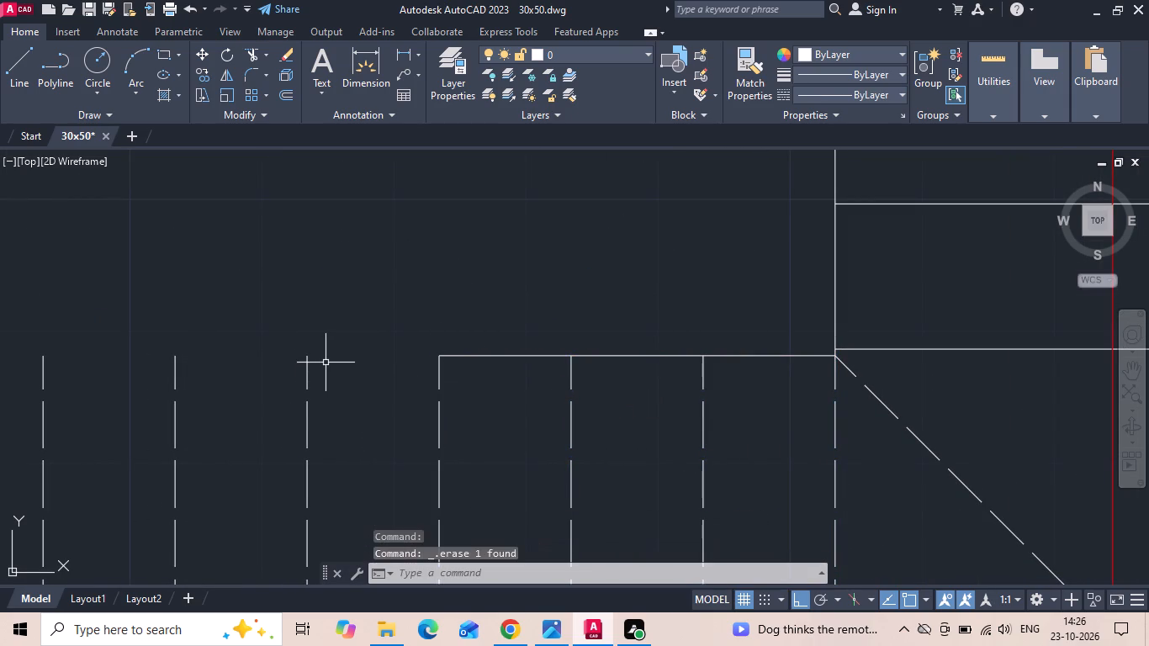
Extend the top edge line of the ground-floor lower flight westward to the outermost copied tread.
{"action": "type", "text": "ex"}
{"action": "key", "text": "space"}
{"action": "left_click_drag", "start_coordinate": [497, 373], "coordinate": [495, 304]}
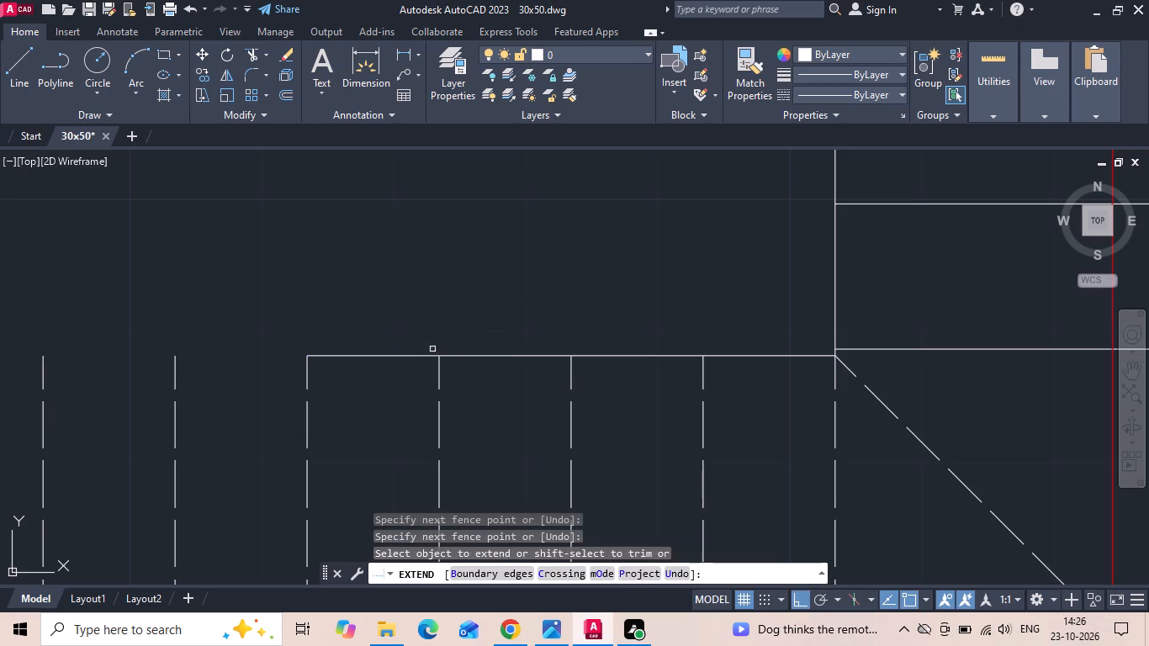
{"action": "scroll", "coordinate": [406, 354], "scroll_direction": "down", "scroll_amount": 2}
{"action": "left_click_drag", "start_coordinate": [373, 350], "coordinate": [380, 359]}
{"action": "left_click", "coordinate": [382, 371]}
{"action": "left_click_drag", "start_coordinate": [344, 351], "coordinate": [337, 370]}
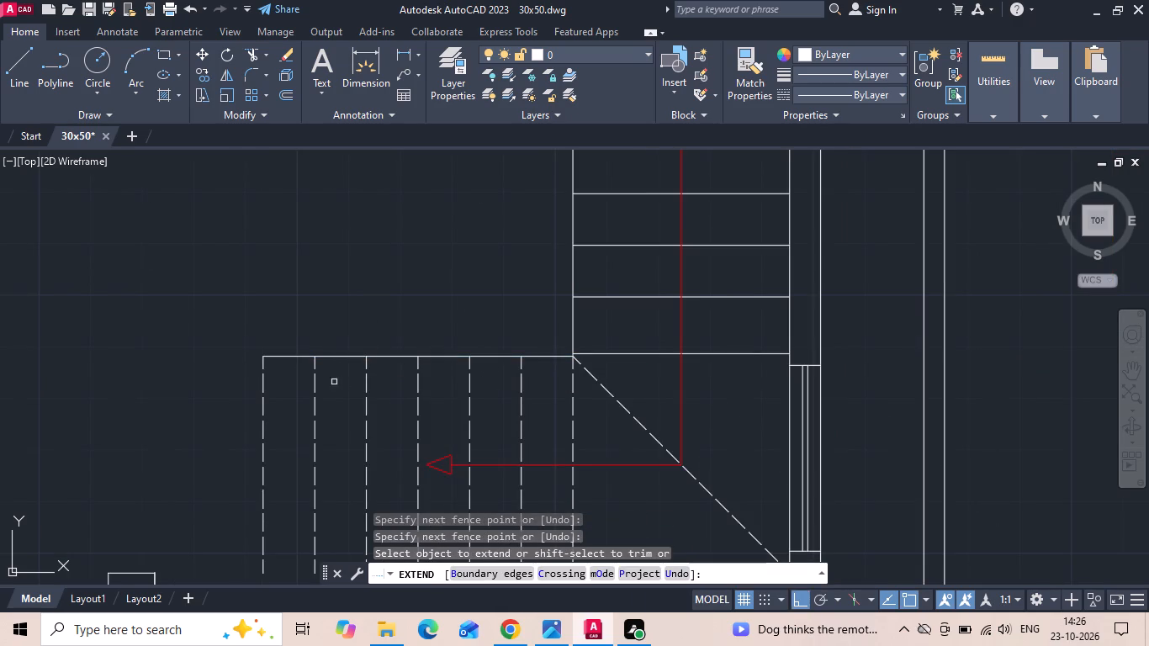
{"action": "key", "text": "Escape"}
Extend the wall line below the ground-floor lower flight westward past the treads and across the bedroom door opening to the opposite wall.
{"action": "scroll", "coordinate": [384, 294], "scroll_direction": "down", "scroll_amount": 1}
{"action": "middle_click_drag", "start_coordinate": [352, 435], "coordinate": [395, 398]}
{"action": "type", "text": "ex"}
{"action": "key", "text": "space"}
{"action": "scroll", "coordinate": [384, 447], "scroll_direction": "up", "scroll_amount": 2}
{"action": "left_click", "coordinate": [452, 411]}
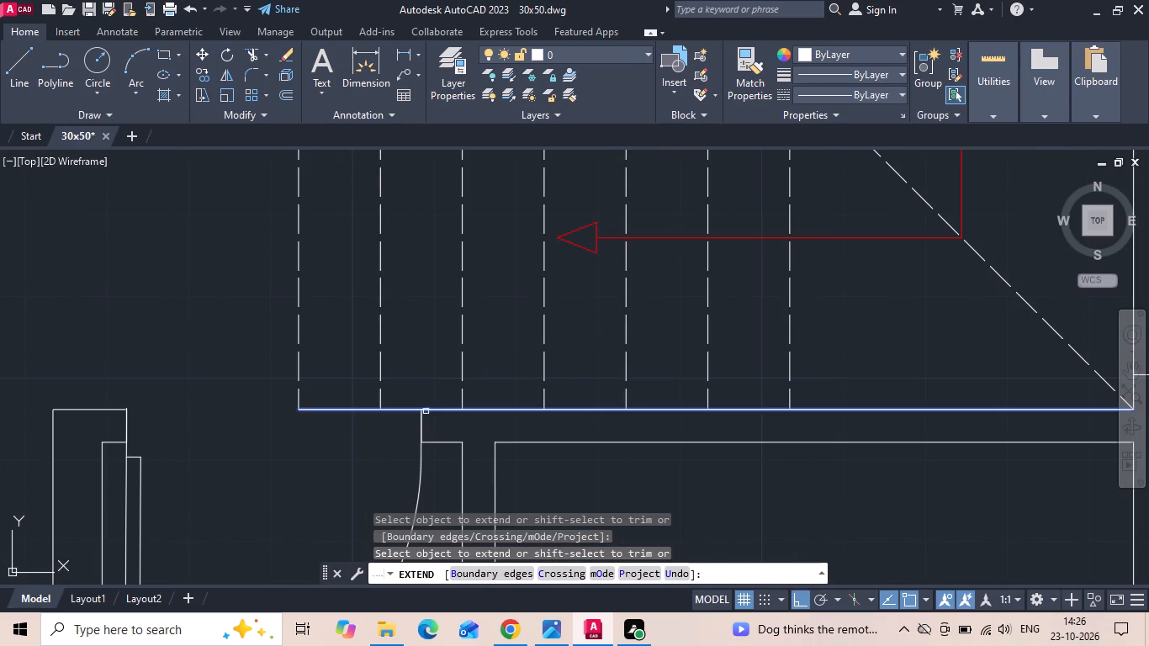
{"action": "left_click", "coordinate": [407, 411]}
{"action": "key", "text": "Escape"}
{"action": "scroll", "coordinate": [407, 410], "scroll_direction": "down", "scroll_amount": 1}
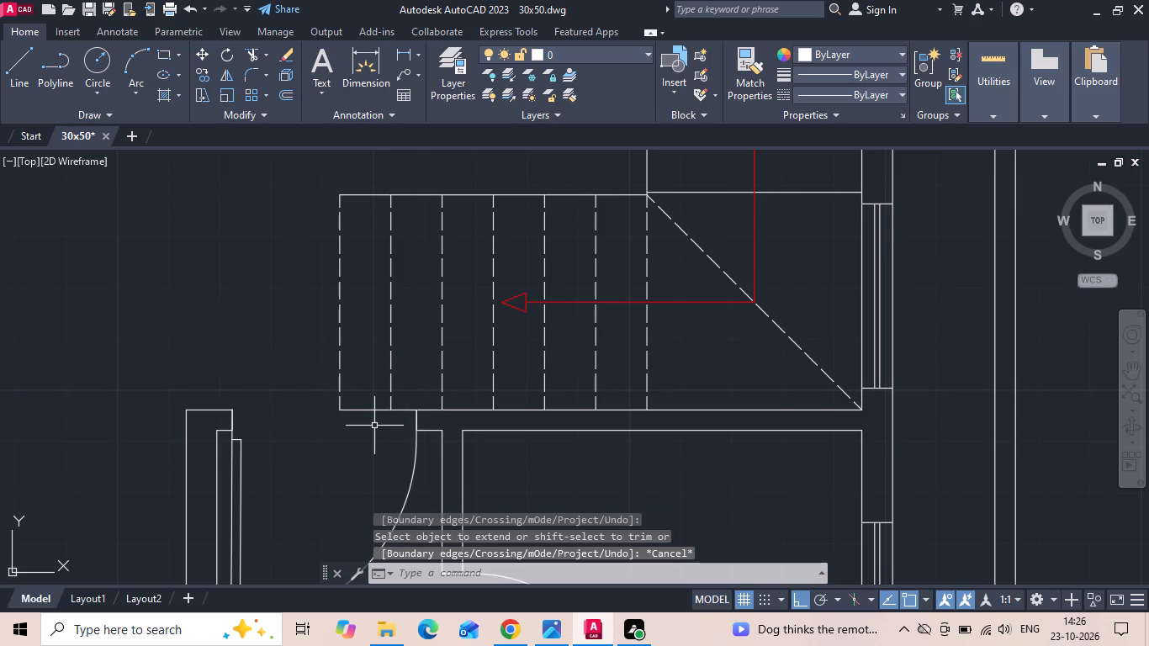
{"action": "type", "text": "ex"}
{"action": "key", "text": "space"}
{"action": "left_click", "coordinate": [358, 408]}
{"action": "key", "text": "Escape"}
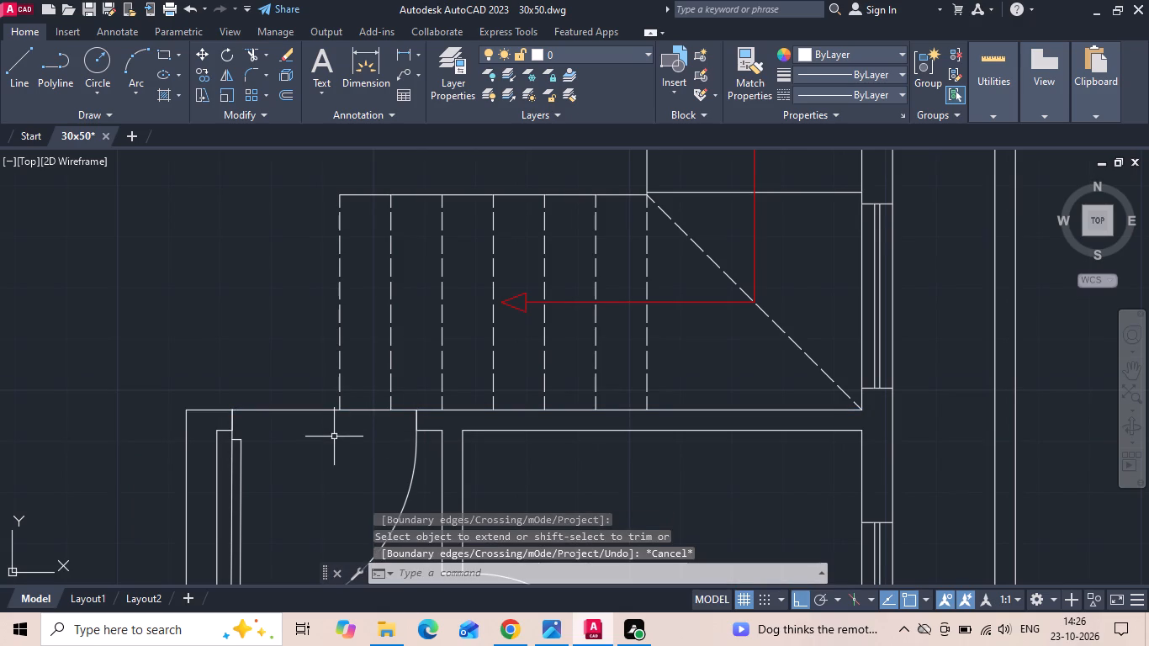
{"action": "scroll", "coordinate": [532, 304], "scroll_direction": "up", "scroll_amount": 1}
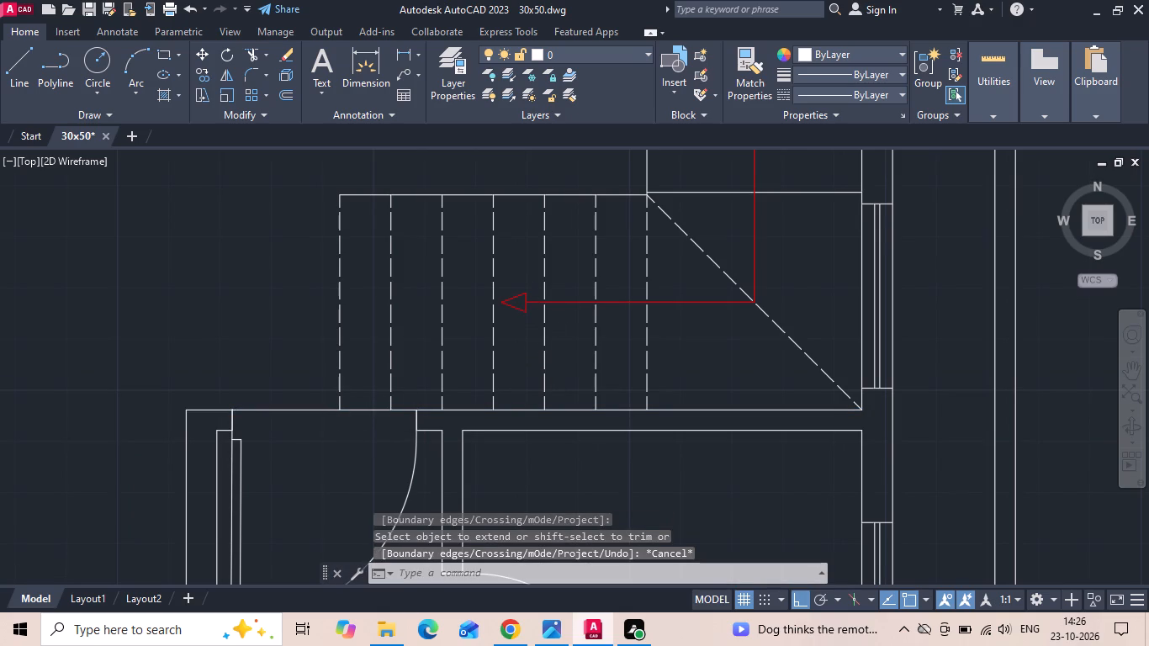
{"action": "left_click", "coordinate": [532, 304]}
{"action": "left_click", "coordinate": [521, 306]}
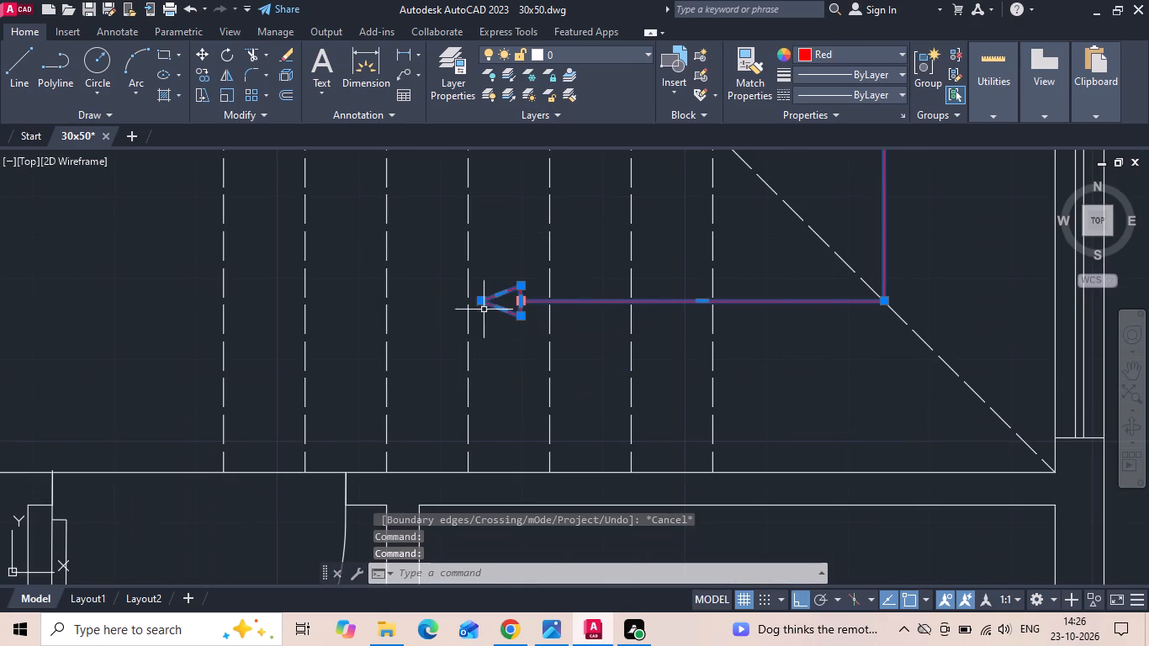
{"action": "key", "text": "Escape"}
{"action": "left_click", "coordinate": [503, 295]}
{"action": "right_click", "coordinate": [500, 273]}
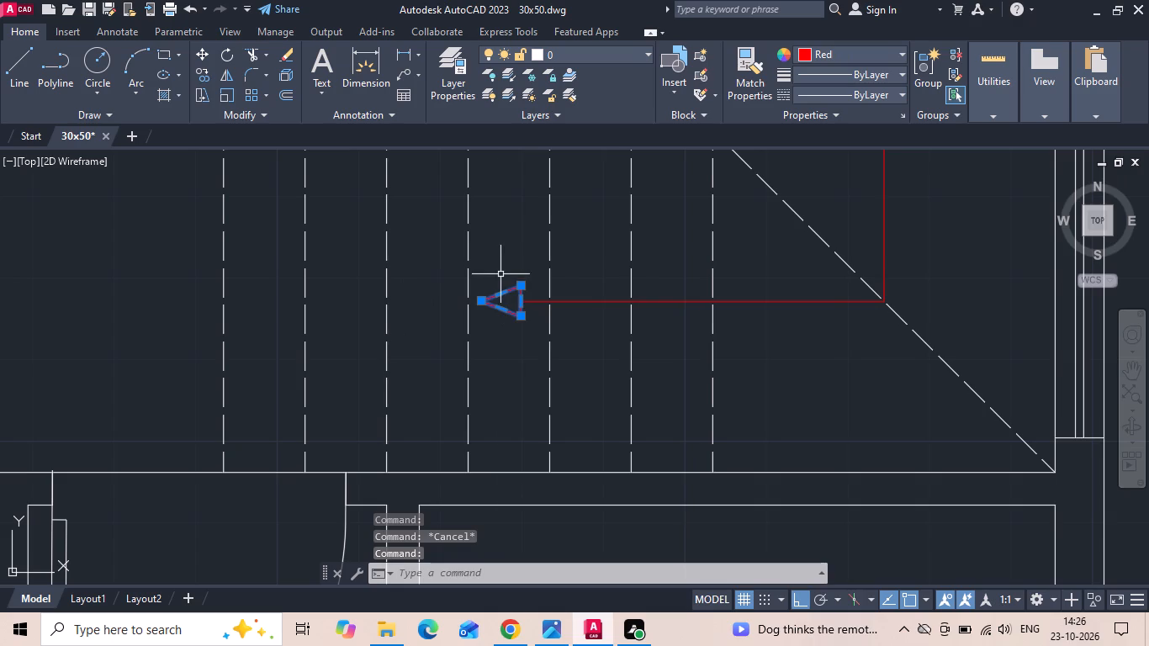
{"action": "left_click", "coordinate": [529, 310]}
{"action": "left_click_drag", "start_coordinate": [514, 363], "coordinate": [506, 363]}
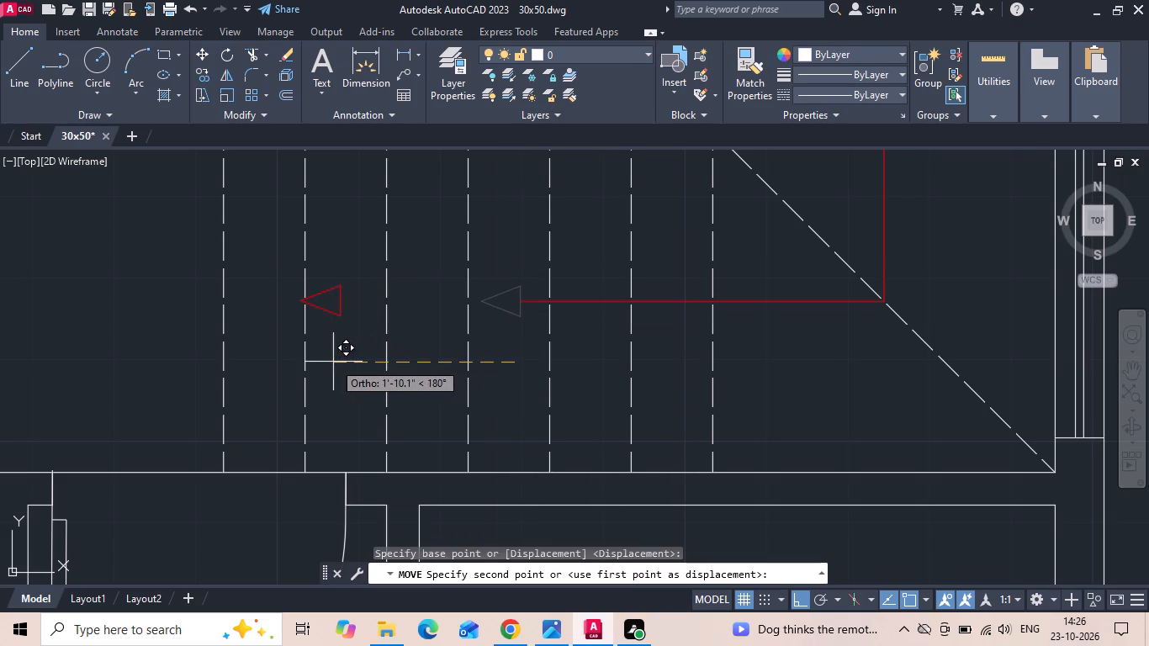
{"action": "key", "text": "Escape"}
Undo the ground-floor lower flight's line extensions, duplicate-tread erase and tread copy.
{"action": "key", "text": "ctrl+z"}
{"action": "key", "text": "ctrl+z"}
{"action": "key", "text": "ctrl+z"}
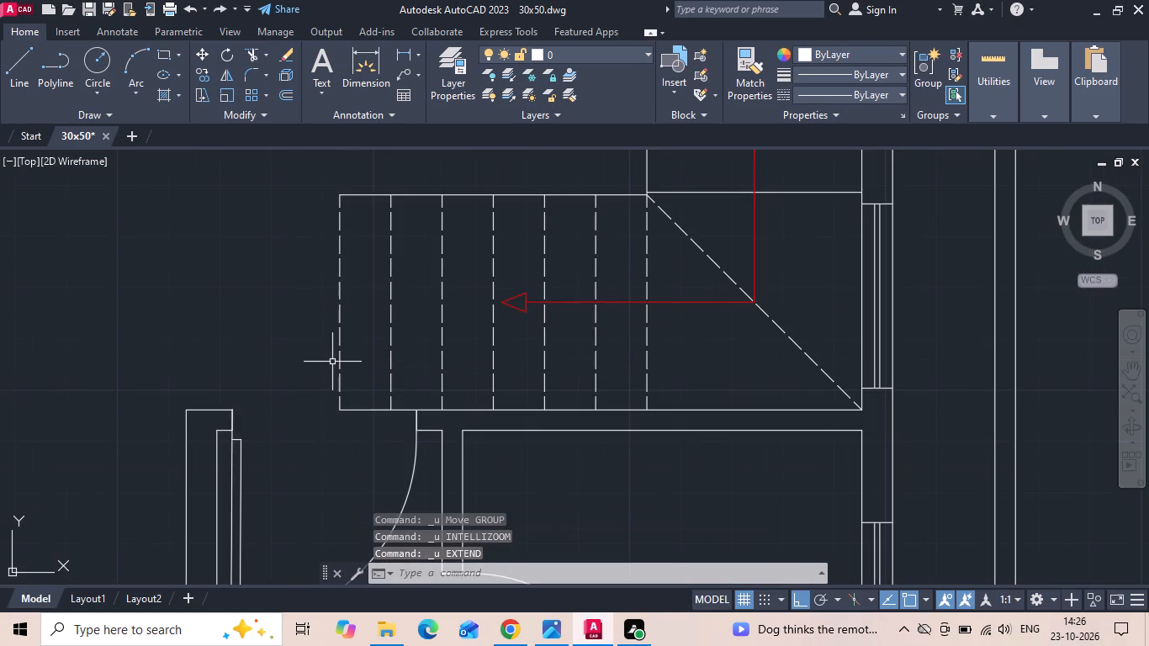
{"action": "key", "text": "ctrl+z"}
{"action": "key", "text": "ctrl+z"}
{"action": "key", "text": "ctrl+z"}
{"action": "key", "text": "ctrl+z"}
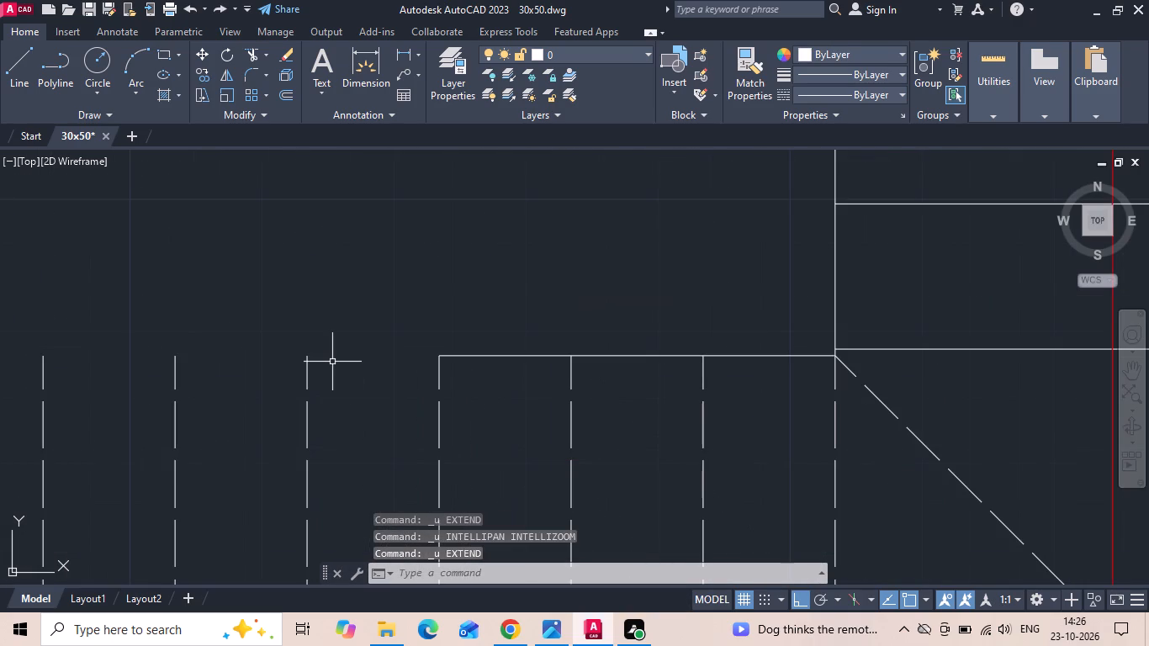
{"action": "key", "text": "ctrl+z"}
{"action": "key", "text": "ctrl+z"}
{"action": "key", "text": "ctrl+z"}
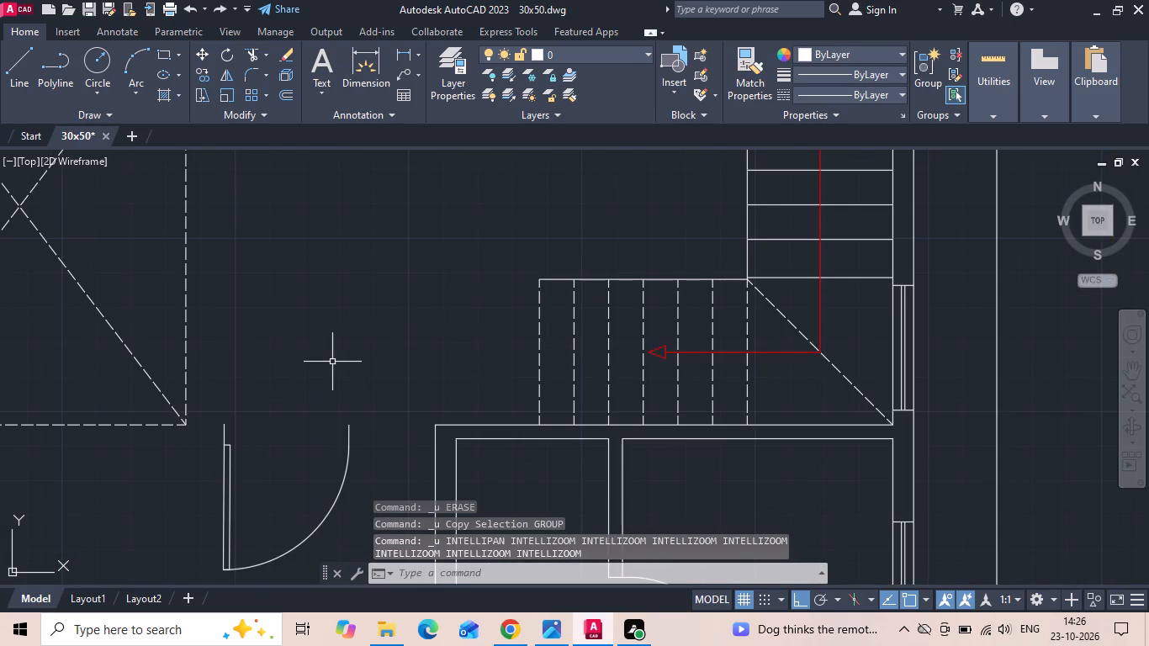
Move the first-floor lower flight's red direction arrowhead about 2'-5" west, just inside the outermost tread.
{"action": "scroll", "coordinate": [693, 400], "scroll_direction": "up", "scroll_amount": 1}
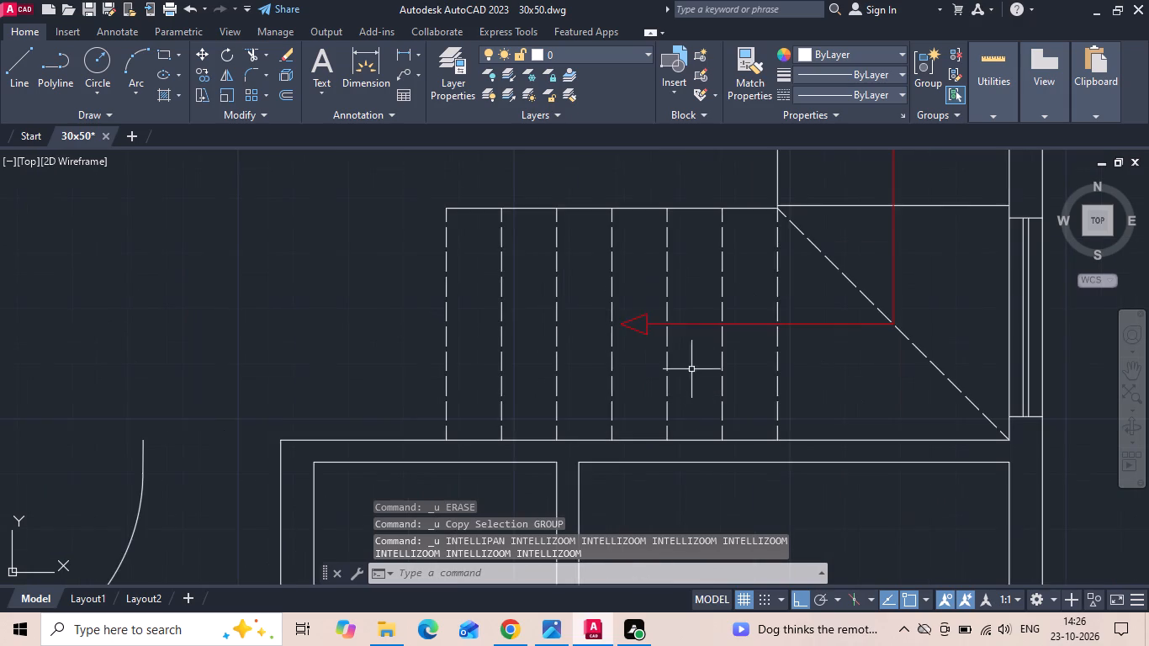
{"action": "scroll", "coordinate": [638, 323], "scroll_direction": "up", "scroll_amount": 1}
{"action": "left_click", "coordinate": [638, 315]}
{"action": "right_click", "coordinate": [638, 313]}
{"action": "left_click", "coordinate": [685, 300]}
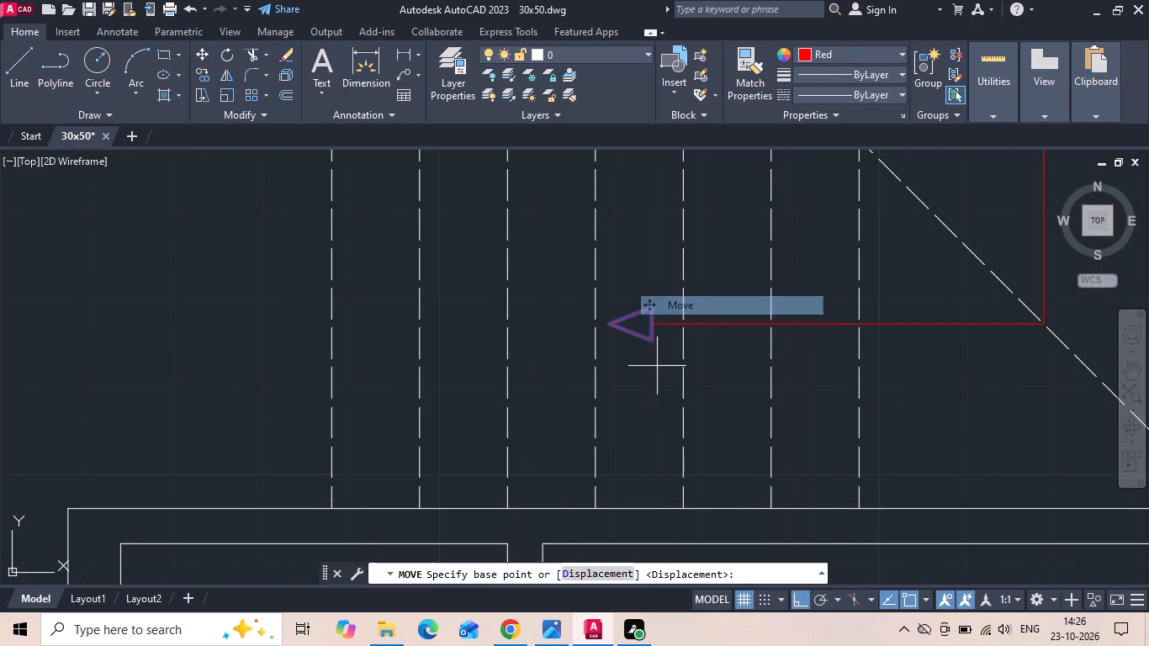
{"action": "left_click_drag", "start_coordinate": [652, 392], "coordinate": [644, 391]}
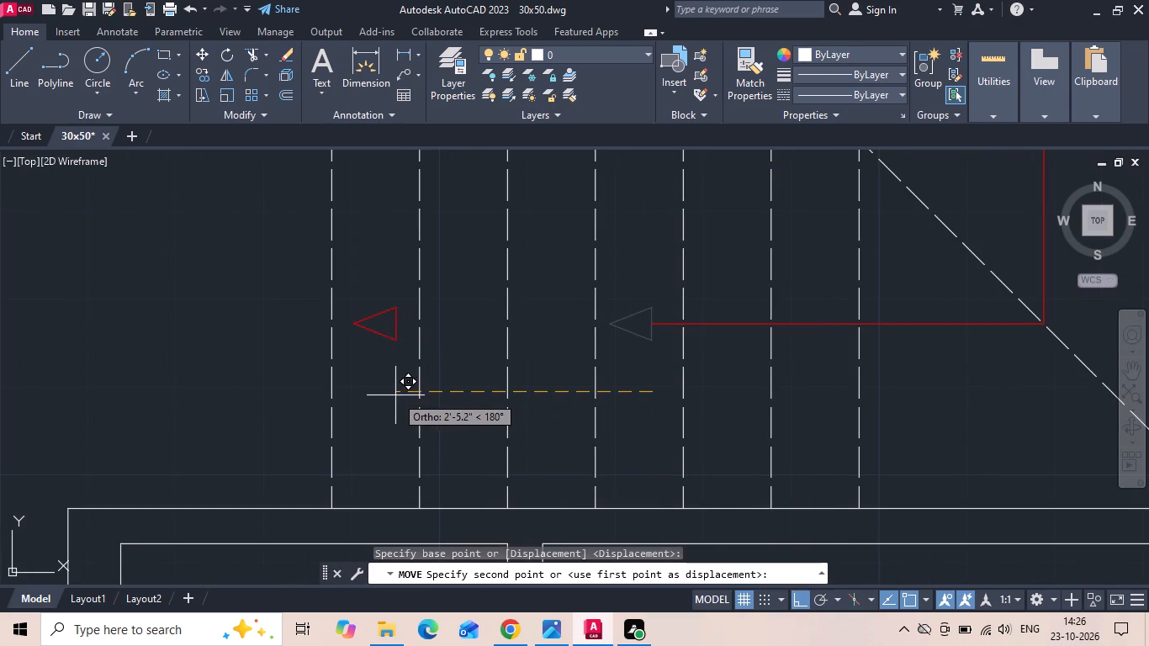
{"action": "left_click", "coordinate": [395, 395]}
Stretch the west end of the red direction line to meet the relocated first-floor arrowhead.
{"action": "left_click", "coordinate": [654, 326]}
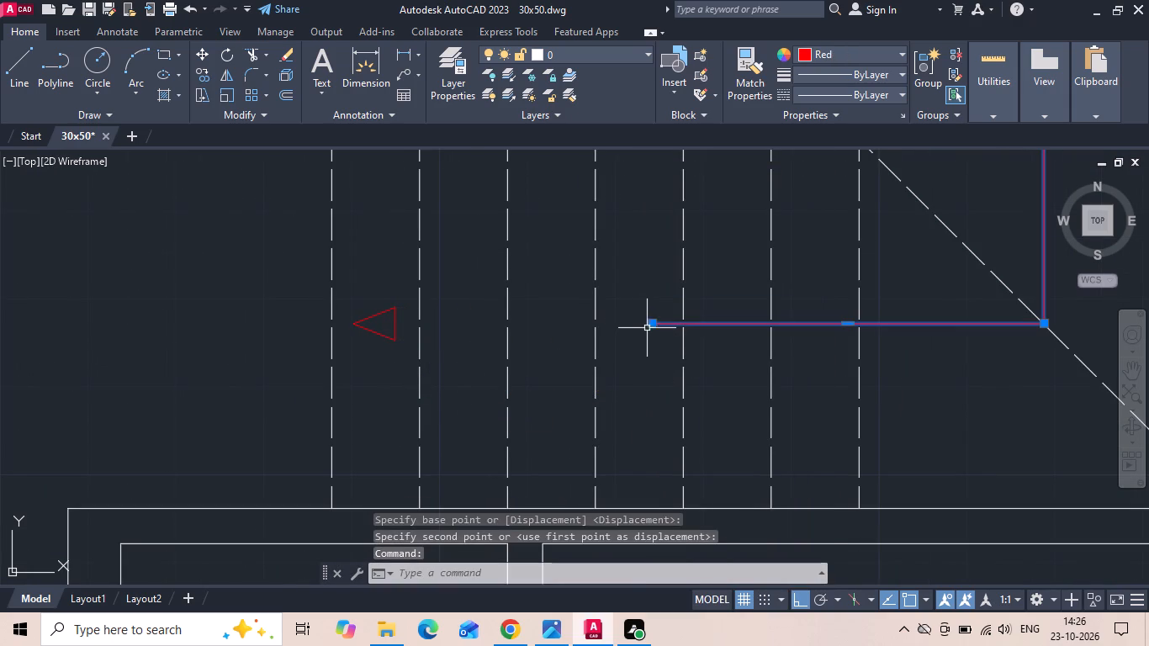
{"action": "left_click", "coordinate": [650, 325]}
{"action": "scroll", "coordinate": [447, 329], "scroll_direction": "up", "scroll_amount": 2}
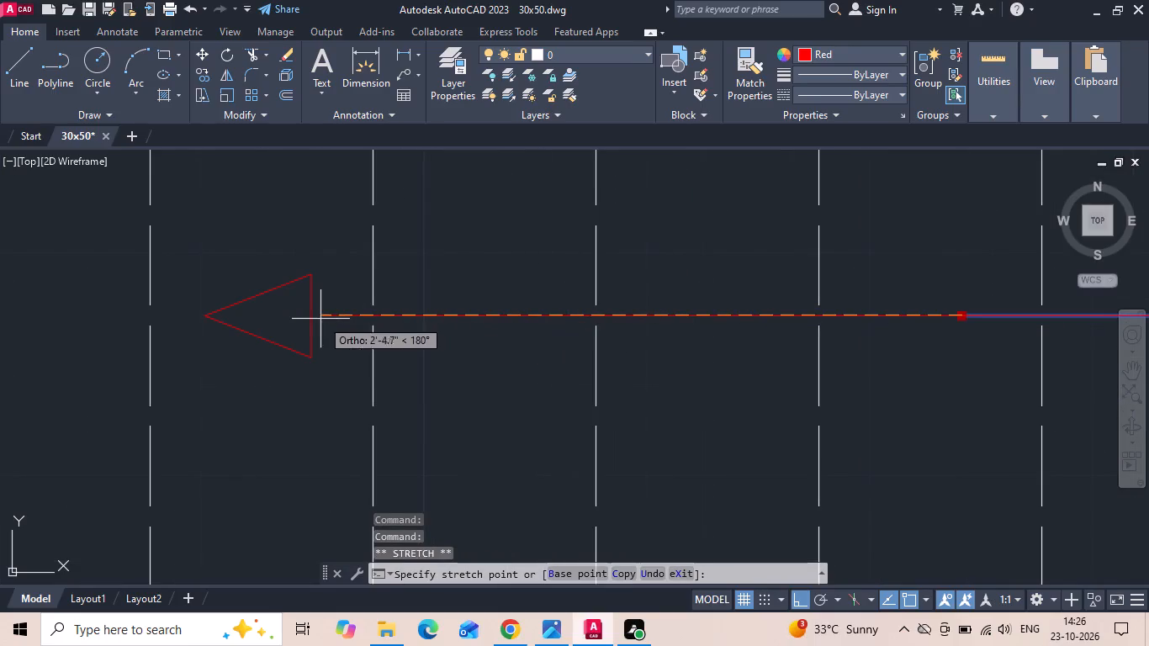
{"action": "left_click", "coordinate": [315, 317]}
{"action": "key", "text": "Escape"}
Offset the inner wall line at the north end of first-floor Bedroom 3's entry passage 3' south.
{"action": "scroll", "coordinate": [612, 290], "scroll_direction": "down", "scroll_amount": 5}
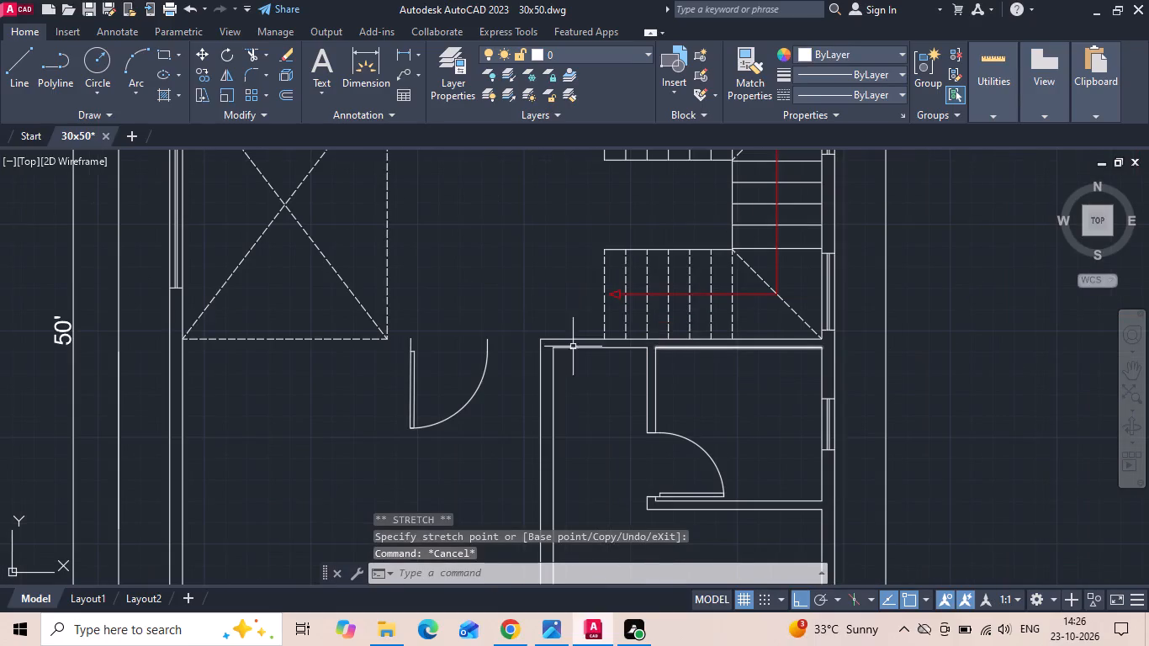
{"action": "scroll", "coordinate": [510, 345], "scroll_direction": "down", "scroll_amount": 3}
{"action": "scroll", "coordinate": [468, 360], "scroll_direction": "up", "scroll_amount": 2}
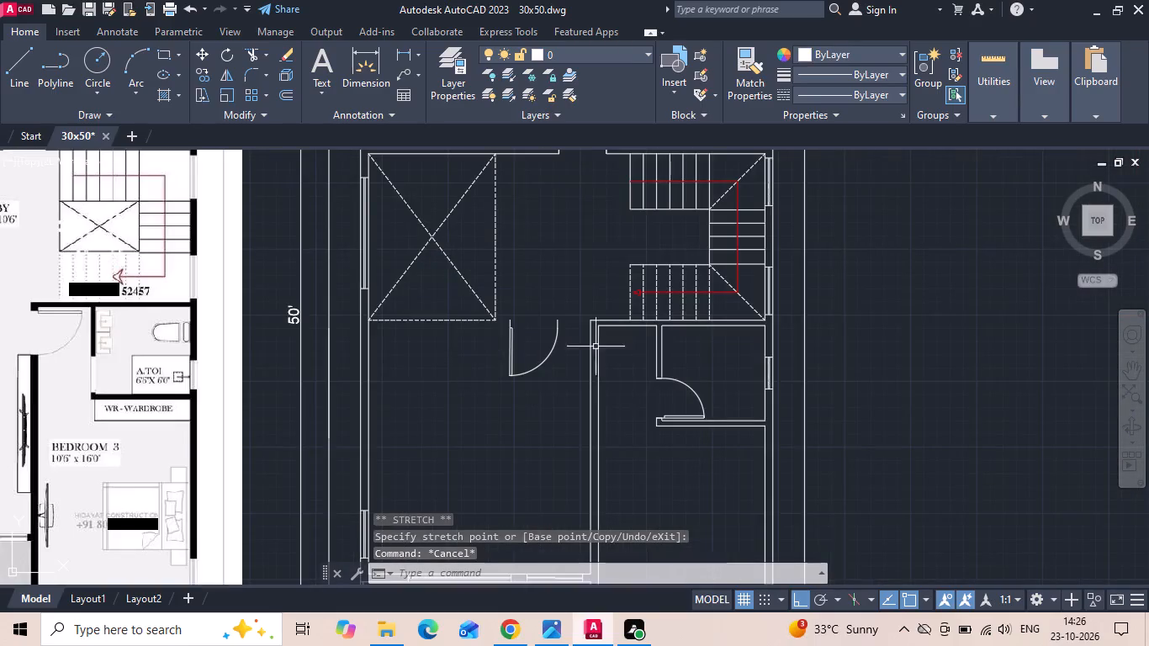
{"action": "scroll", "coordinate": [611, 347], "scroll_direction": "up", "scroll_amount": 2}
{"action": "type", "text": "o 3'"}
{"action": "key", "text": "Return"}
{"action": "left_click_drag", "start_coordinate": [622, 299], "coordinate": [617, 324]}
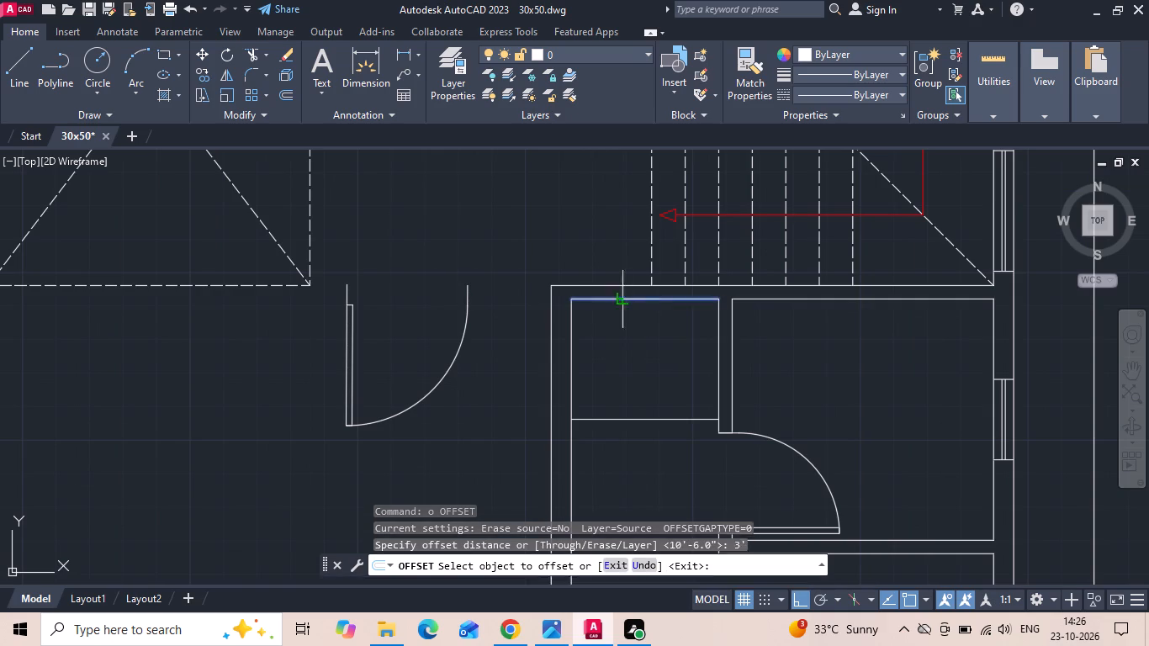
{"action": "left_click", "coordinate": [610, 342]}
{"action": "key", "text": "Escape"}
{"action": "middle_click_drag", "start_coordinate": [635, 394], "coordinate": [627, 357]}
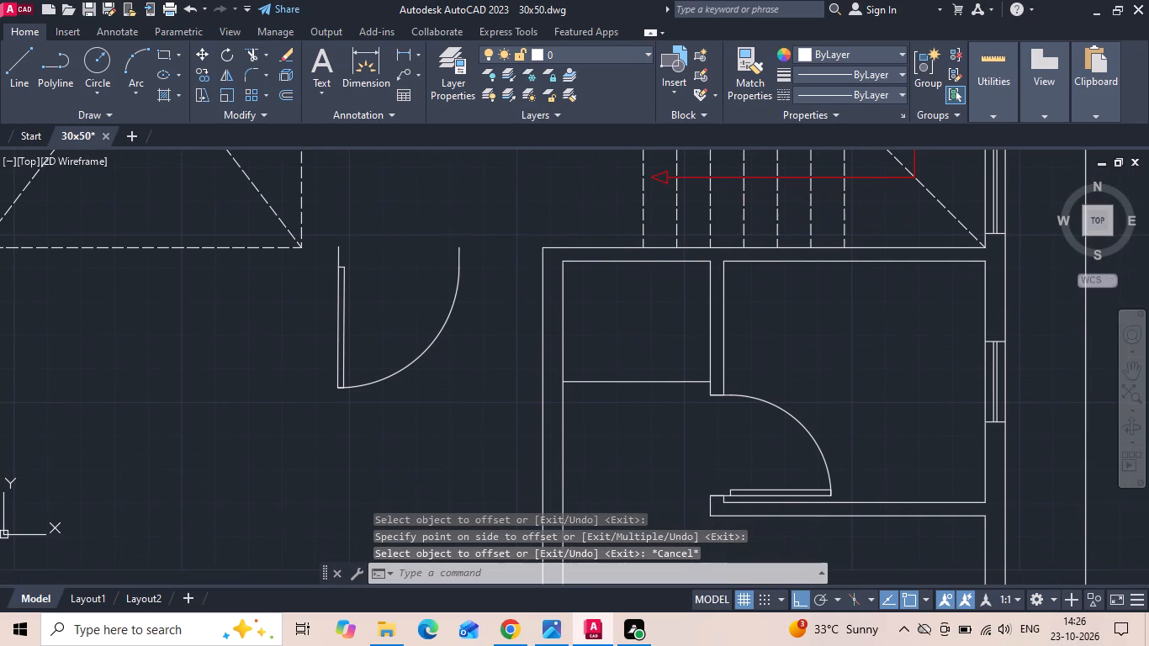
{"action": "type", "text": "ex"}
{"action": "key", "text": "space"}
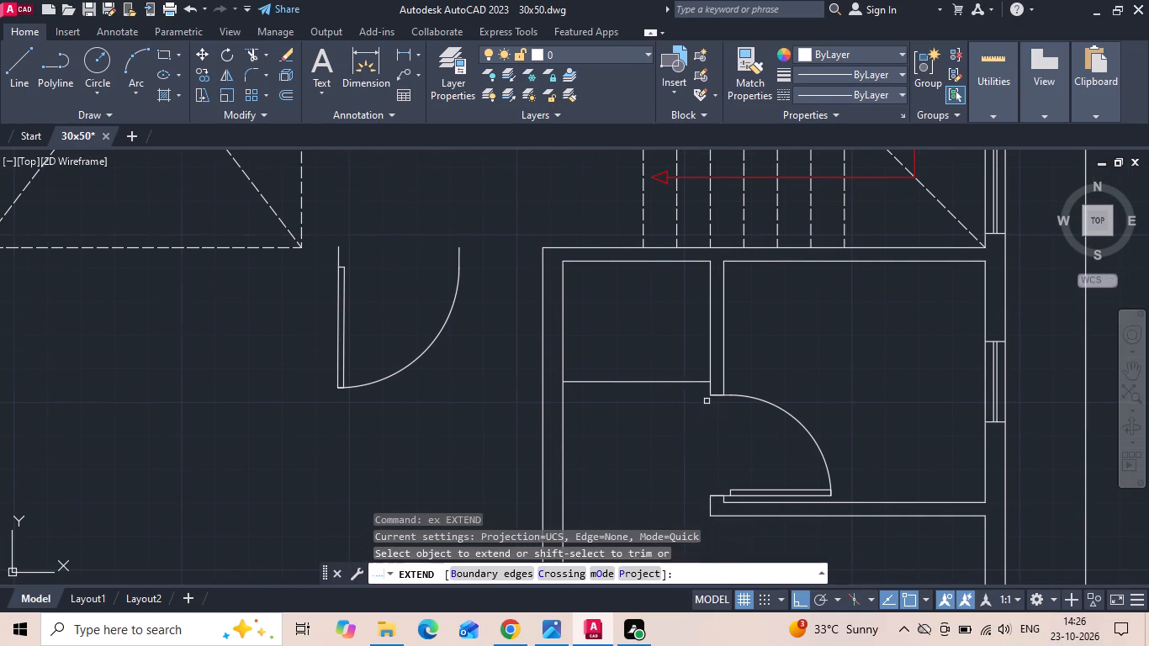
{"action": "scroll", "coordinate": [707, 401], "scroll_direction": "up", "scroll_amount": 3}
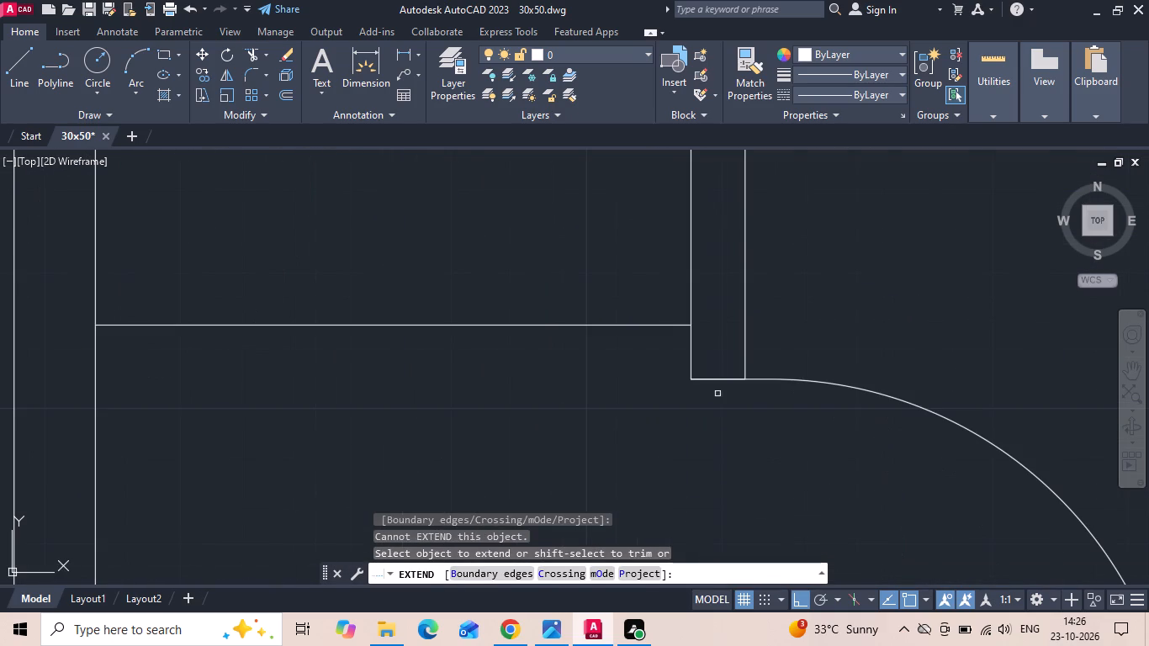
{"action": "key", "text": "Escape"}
Stretch the short end line of the toilet's west partition westward, past both lines of Bedroom 3's west wall.
{"action": "left_click_drag", "start_coordinate": [674, 371], "coordinate": [702, 389]}
{"action": "left_click", "coordinate": [797, 405]}
{"action": "left_click", "coordinate": [688, 379]}
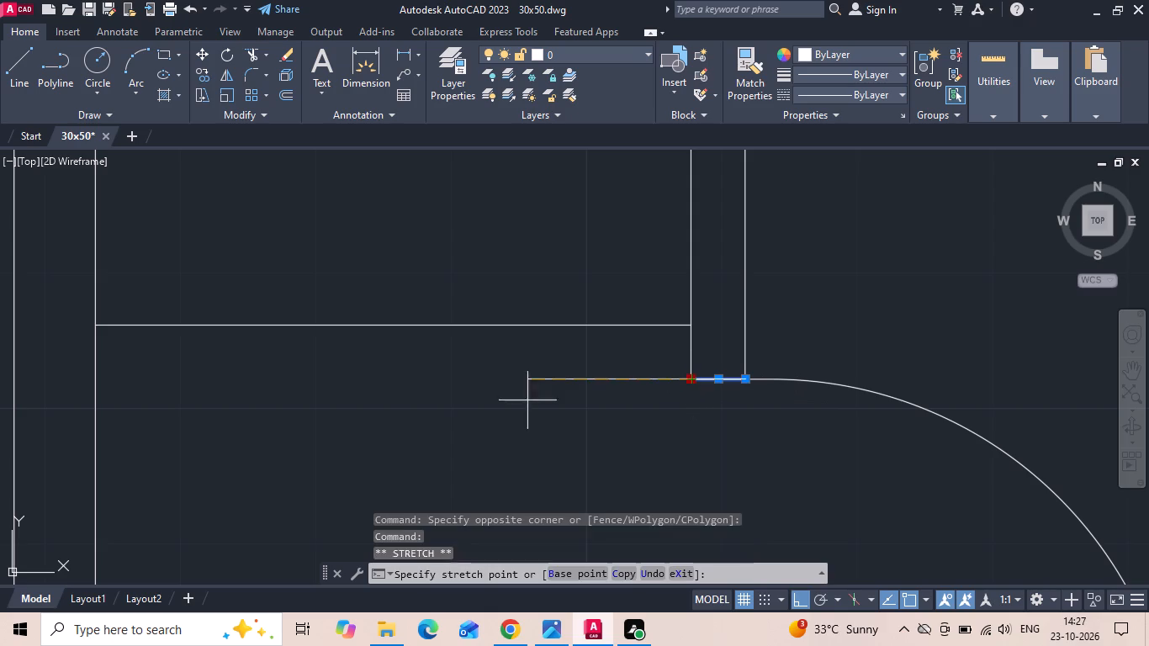
{"action": "middle_click_drag", "start_coordinate": [350, 397], "coordinate": [664, 399]}
{"action": "left_click", "coordinate": [242, 430]}
{"action": "key", "text": "Escape"}
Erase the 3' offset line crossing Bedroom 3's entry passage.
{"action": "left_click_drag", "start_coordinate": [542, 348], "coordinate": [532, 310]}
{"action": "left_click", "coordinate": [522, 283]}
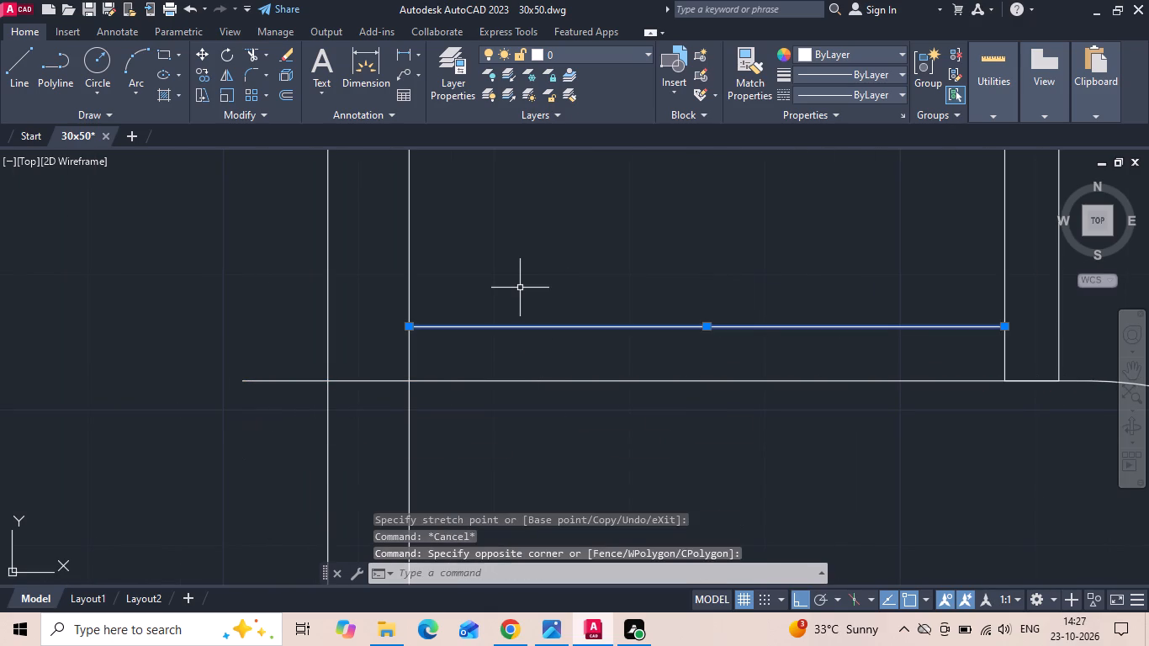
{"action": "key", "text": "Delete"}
Offset the stretched line across Bedroom 3's entry passage 3' north.
{"action": "type", "text": "o"}
{"action": "key", "text": "space"}
{"action": "type", "text": "3'"}
{"action": "key", "text": "Return"}
{"action": "scroll", "coordinate": [527, 349], "scroll_direction": "down", "scroll_amount": 1}
{"action": "left_click", "coordinate": [526, 368]}
{"action": "left_click", "coordinate": [526, 311]}
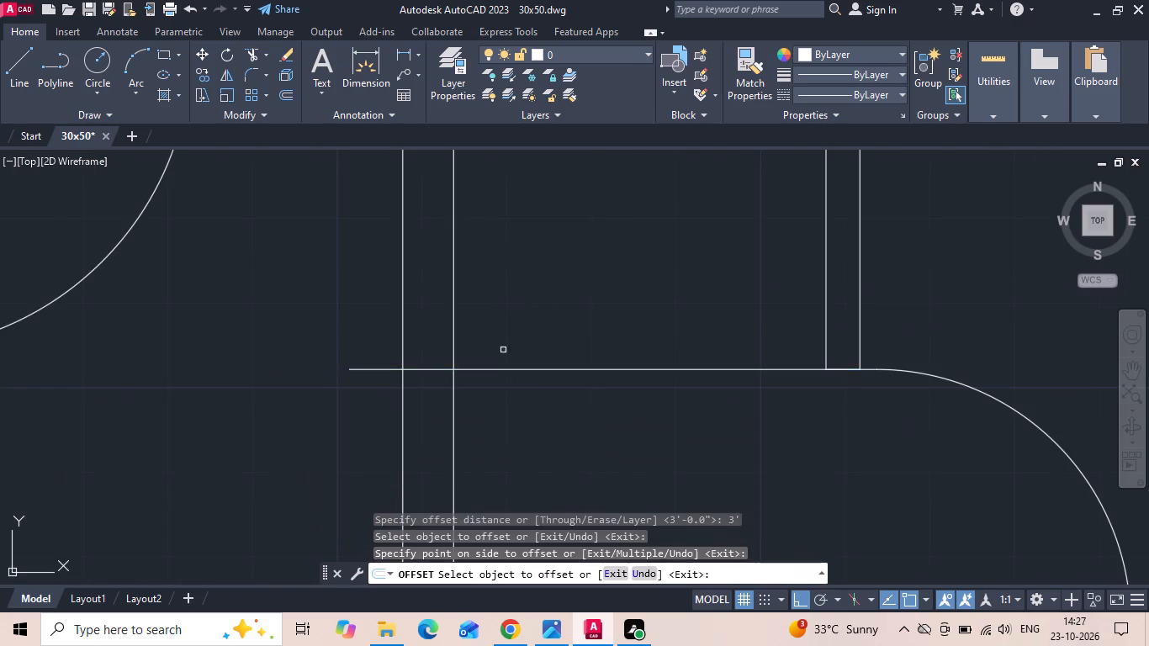
Trim the west wall between the two 3'-spaced lines and their excess segments to form Bedroom 3's door opening.
{"action": "scroll", "coordinate": [502, 356], "scroll_direction": "down", "scroll_amount": 3}
{"action": "scroll", "coordinate": [504, 327], "scroll_direction": "up", "scroll_amount": 1}
{"action": "key", "text": "Escape"}
{"action": "type", "text": "tr"}
{"action": "key", "text": "space"}
{"action": "left_click_drag", "start_coordinate": [413, 332], "coordinate": [551, 260]}
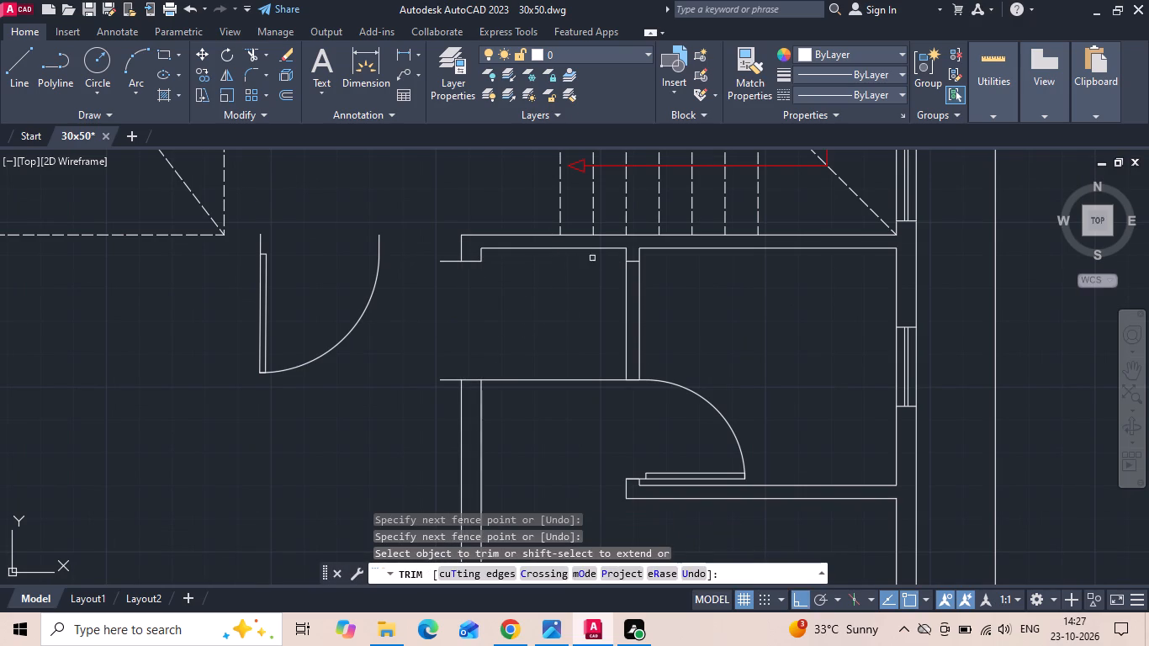
{"action": "left_click", "coordinate": [636, 262]}
{"action": "left_click_drag", "start_coordinate": [546, 320], "coordinate": [550, 427]}
{"action": "left_click_drag", "start_coordinate": [448, 250], "coordinate": [447, 281]}
{"action": "left_click", "coordinate": [449, 404]}
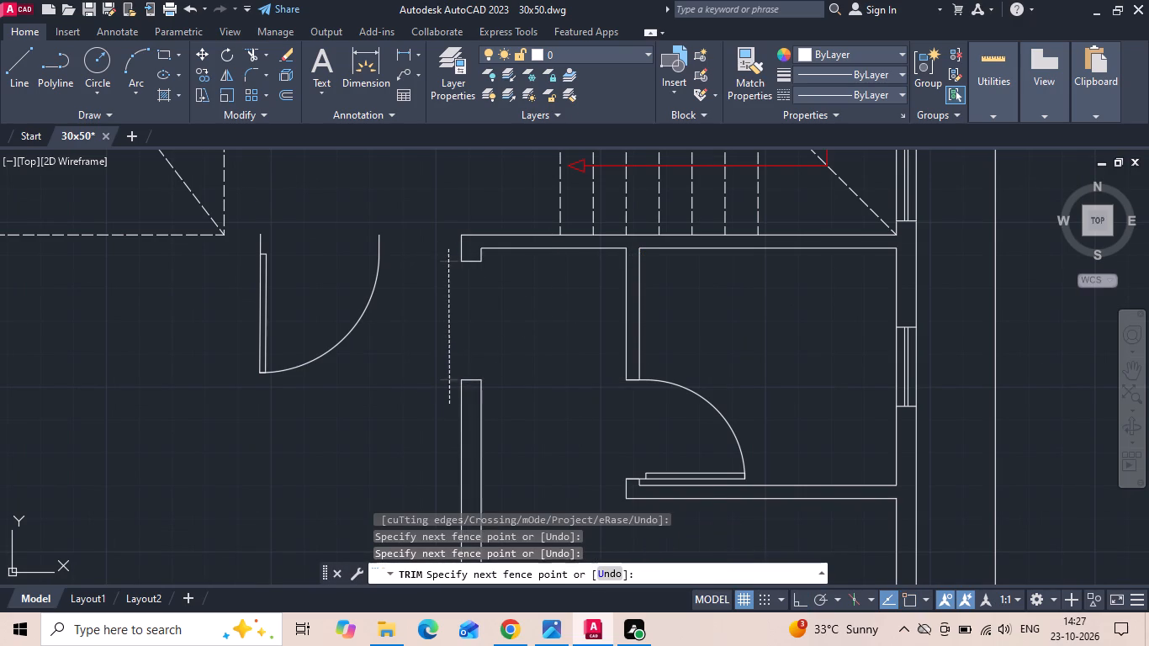
{"action": "key", "text": "Escape"}
Rotate the loose door block west of Bedroom 3 by 90°.
{"action": "left_click_drag", "start_coordinate": [416, 359], "coordinate": [392, 344]}
{"action": "left_click", "coordinate": [352, 302]}
{"action": "right_click", "coordinate": [352, 301]}
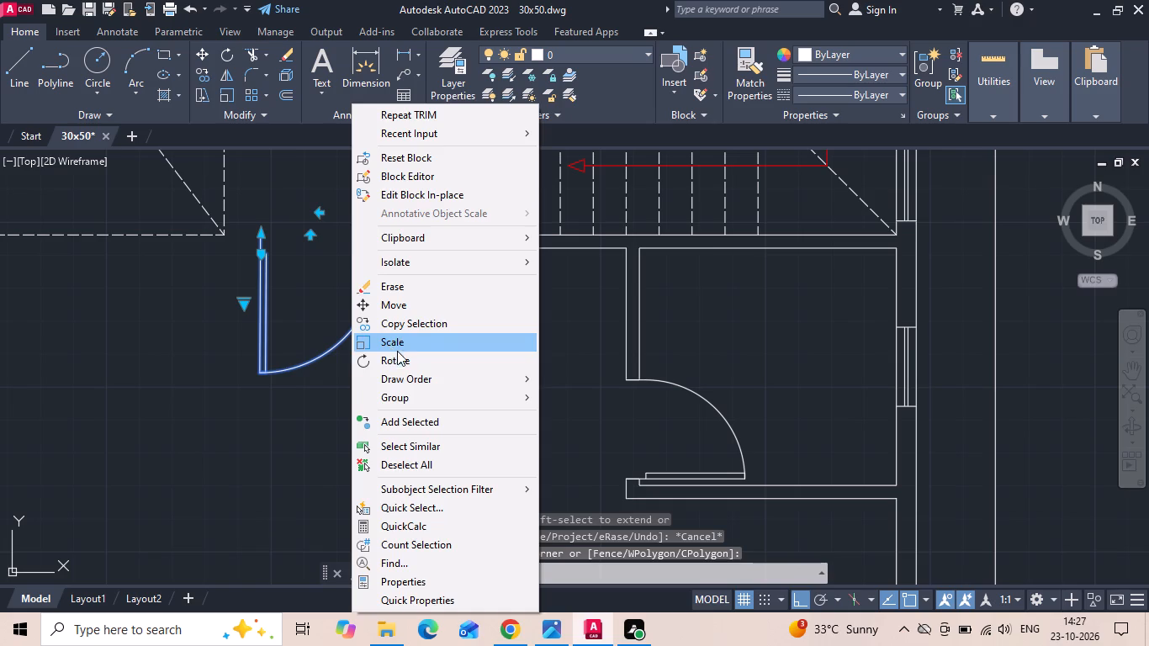
{"action": "left_click", "coordinate": [400, 355]}
{"action": "left_click_drag", "start_coordinate": [395, 304], "coordinate": [395, 325]}
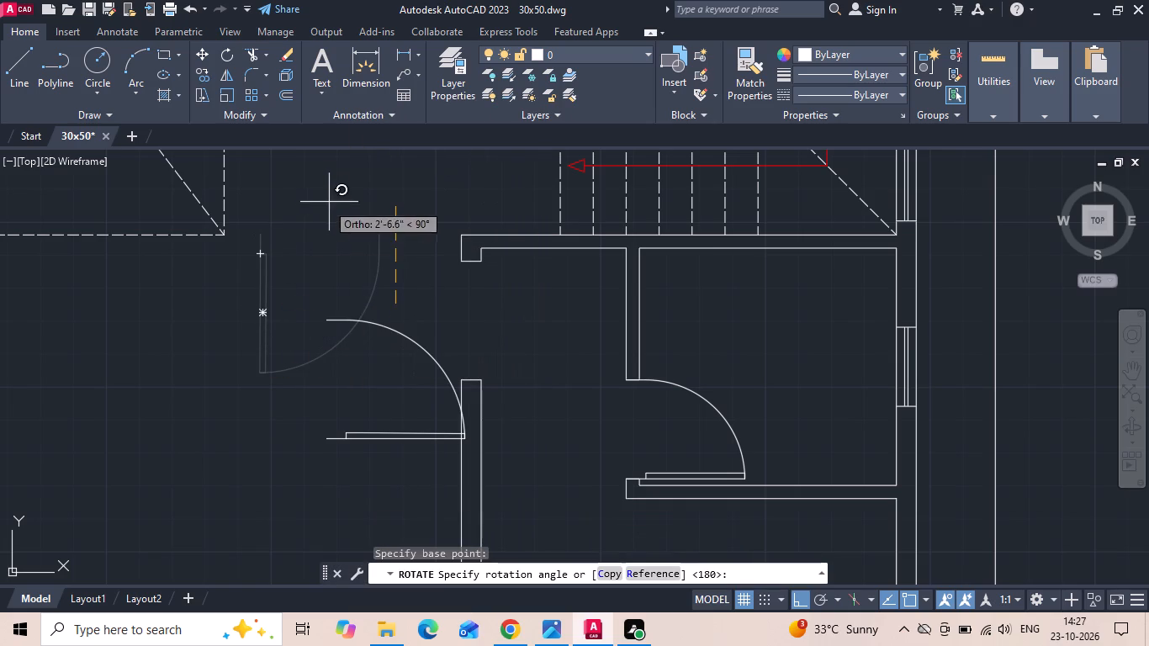
{"action": "left_click", "coordinate": [425, 188]}
Mirror the rotated door block about a horizontal line through the end of its swing arc, erasing the original.
{"action": "left_click_drag", "start_coordinate": [415, 281], "coordinate": [360, 367]}
{"action": "left_click", "coordinate": [359, 368]}
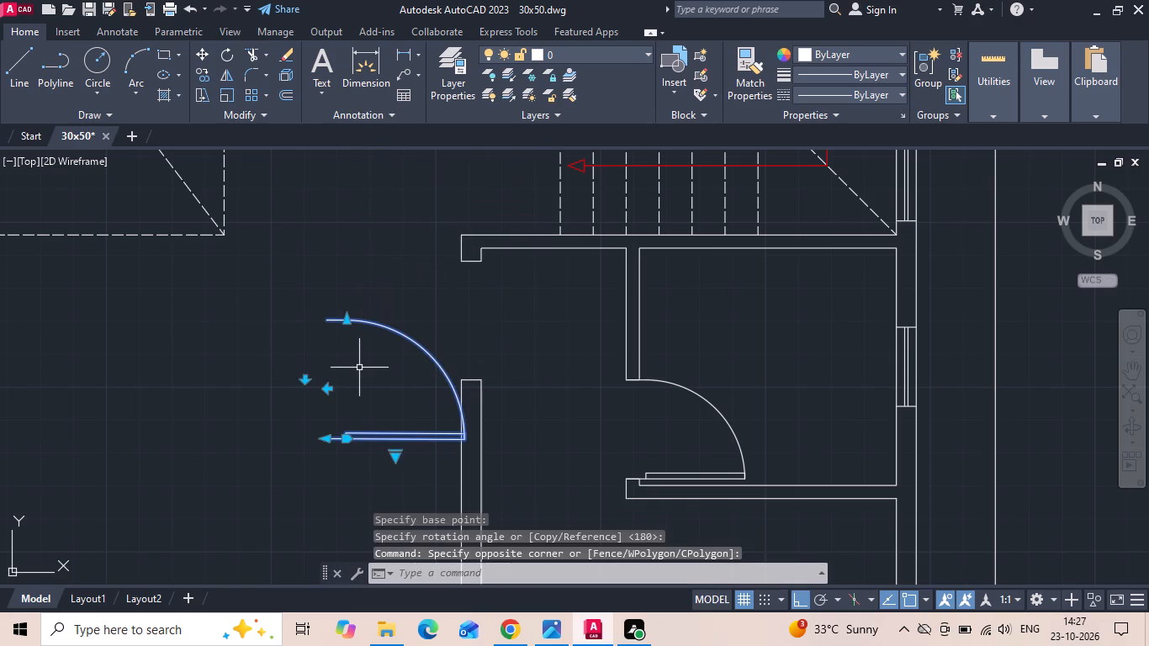
{"action": "key", "text": "m"}
{"action": "key", "text": "i"}
{"action": "key", "text": "space"}
{"action": "left_click", "coordinate": [413, 320]}
{"action": "left_click", "coordinate": [260, 352]}
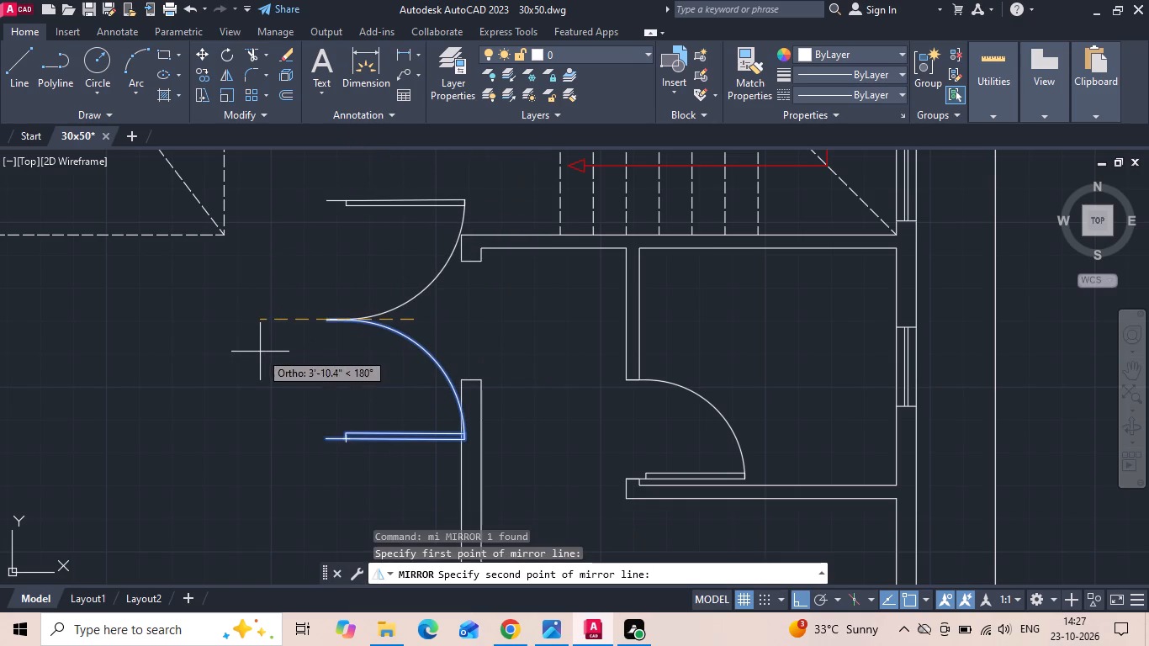
{"action": "key", "text": "y"}
{"action": "key", "text": "space"}
Move the mirrored door block into Bedroom 3's opening, placing its swing end on the south jamb's outer corner.
{"action": "left_click_drag", "start_coordinate": [343, 312], "coordinate": [342, 326]}
{"action": "left_click", "coordinate": [315, 363]}
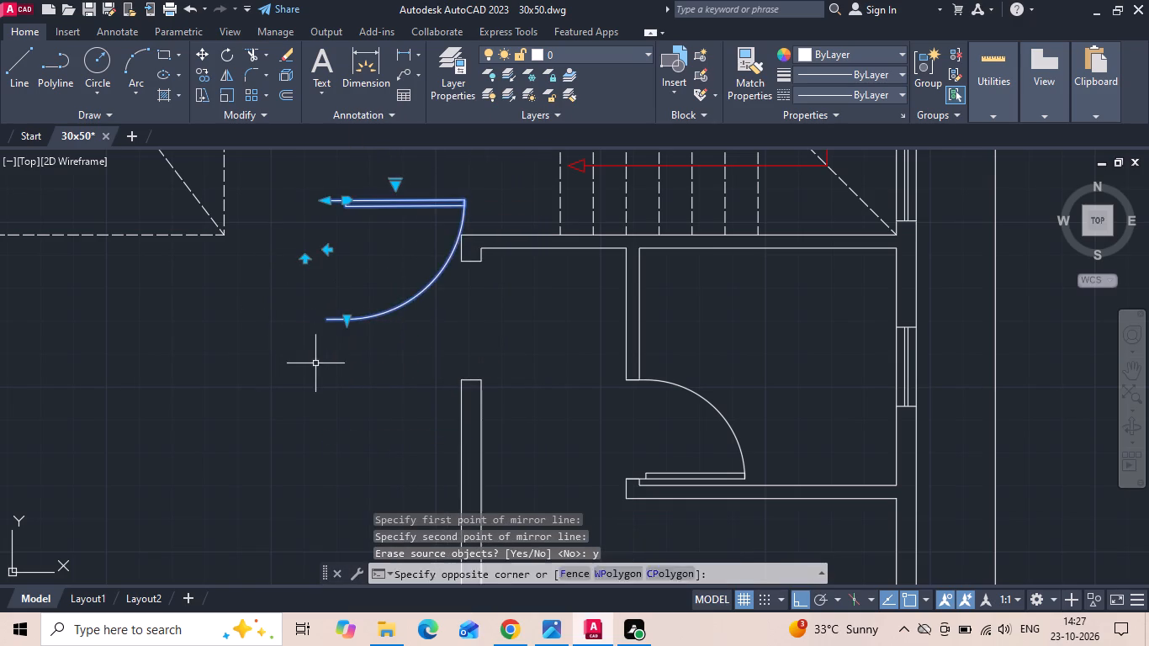
{"action": "right_click", "coordinate": [314, 363]}
{"action": "left_click", "coordinate": [381, 304]}
{"action": "scroll", "coordinate": [327, 338], "scroll_direction": "up", "scroll_amount": 1}
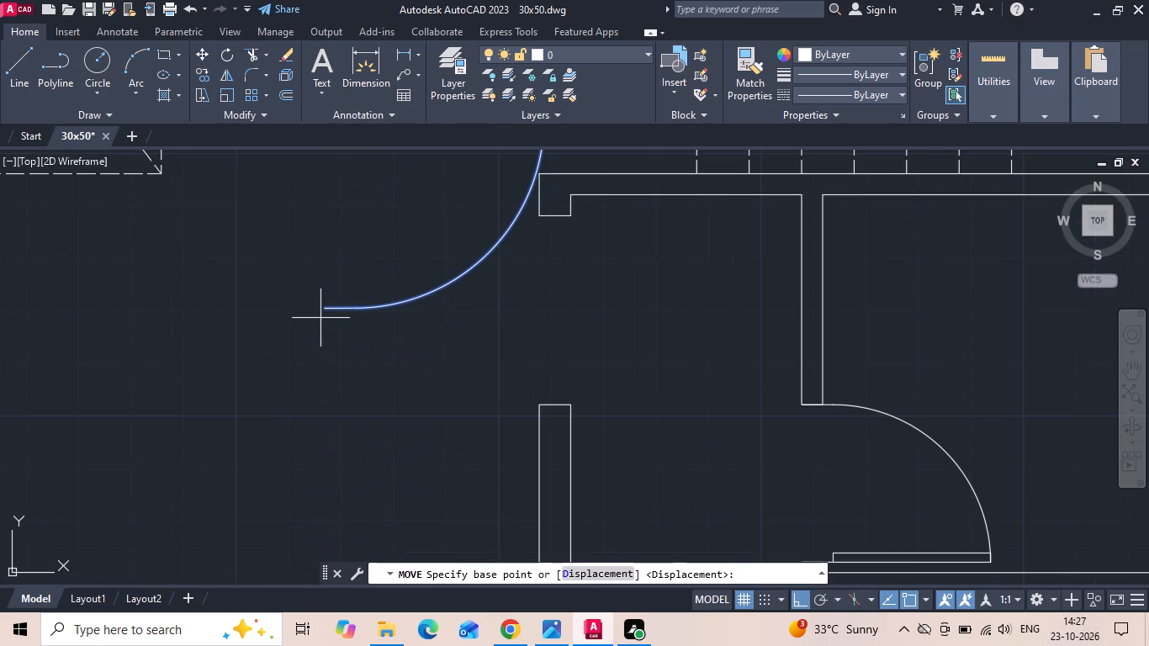
{"action": "left_click", "coordinate": [322, 307]}
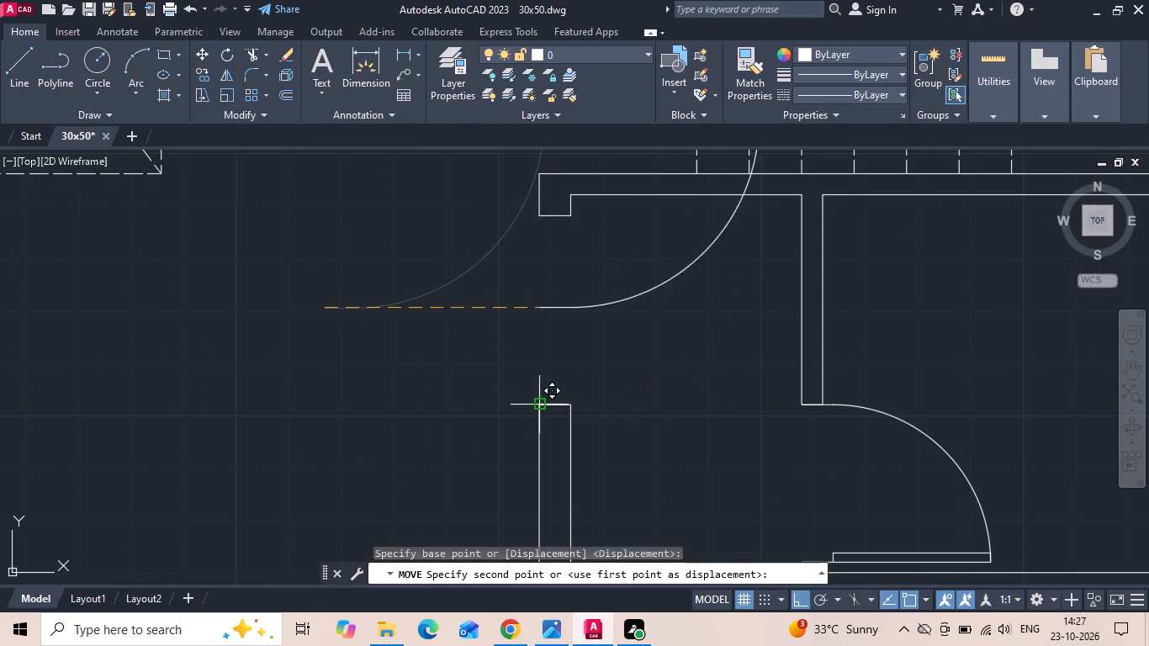
{"action": "left_click", "coordinate": [541, 405]}
Save the drawing.
{"action": "key", "text": "ctrl+s"}
{"action": "key", "text": "ctrl+s"}
{"action": "key", "text": "ctrl+s"}
{"action": "key", "text": "ctrl+s"}
{"action": "key", "text": "ctrl+s"}
{"action": "key", "text": "ctrl+s"}
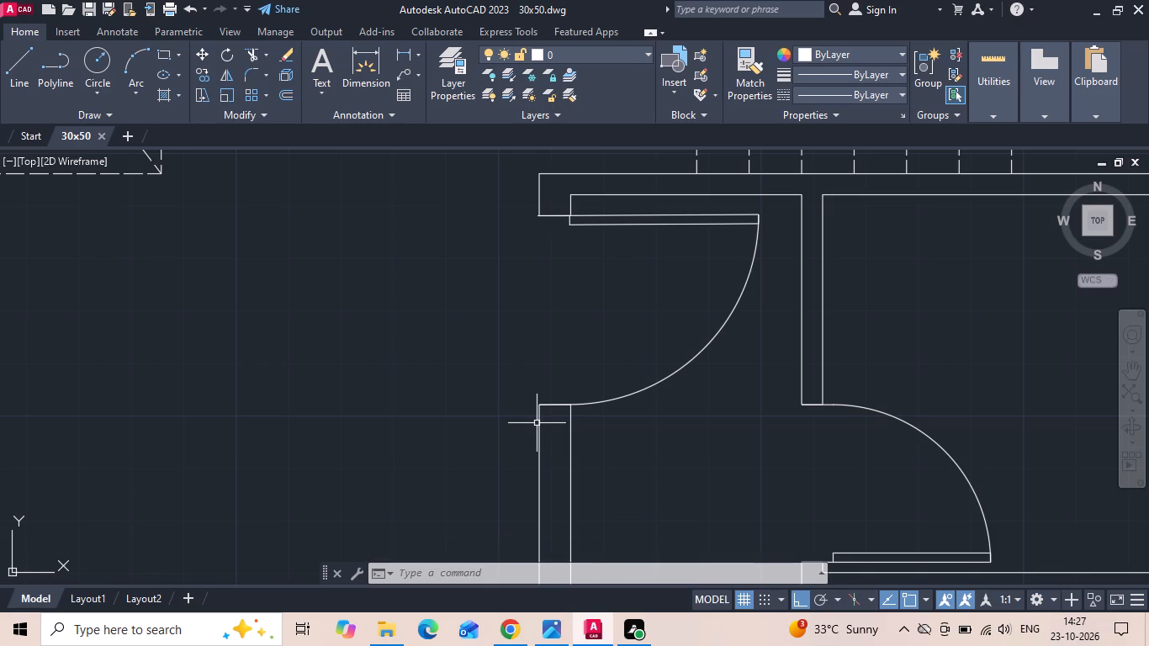
{"action": "key", "text": "ctrl+s"}
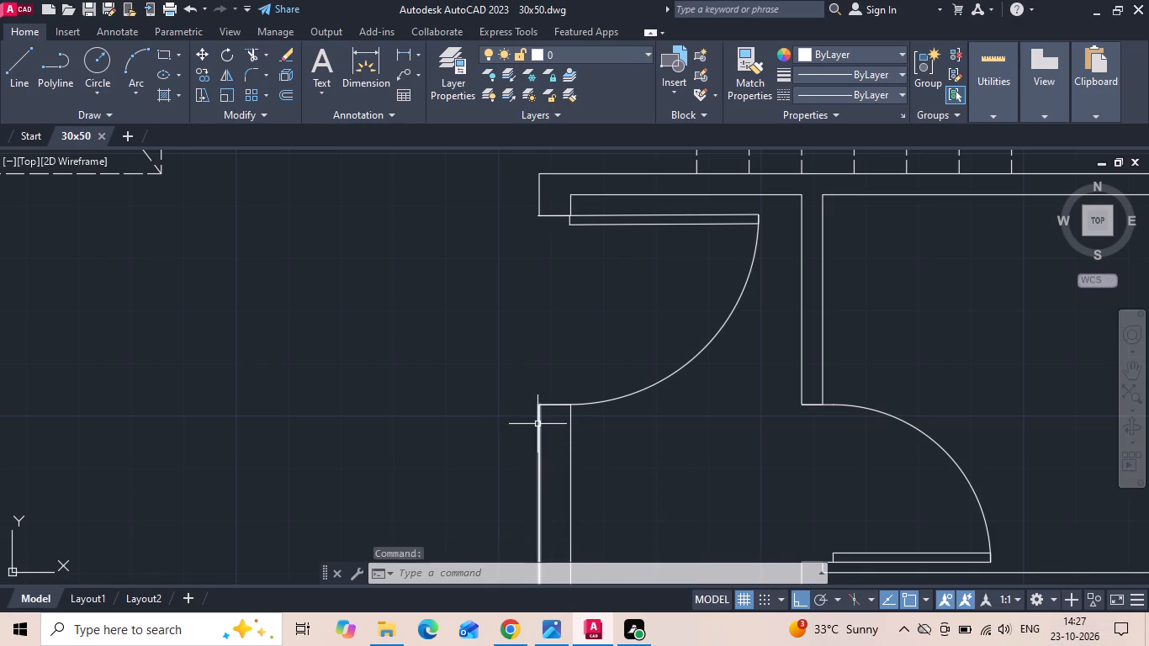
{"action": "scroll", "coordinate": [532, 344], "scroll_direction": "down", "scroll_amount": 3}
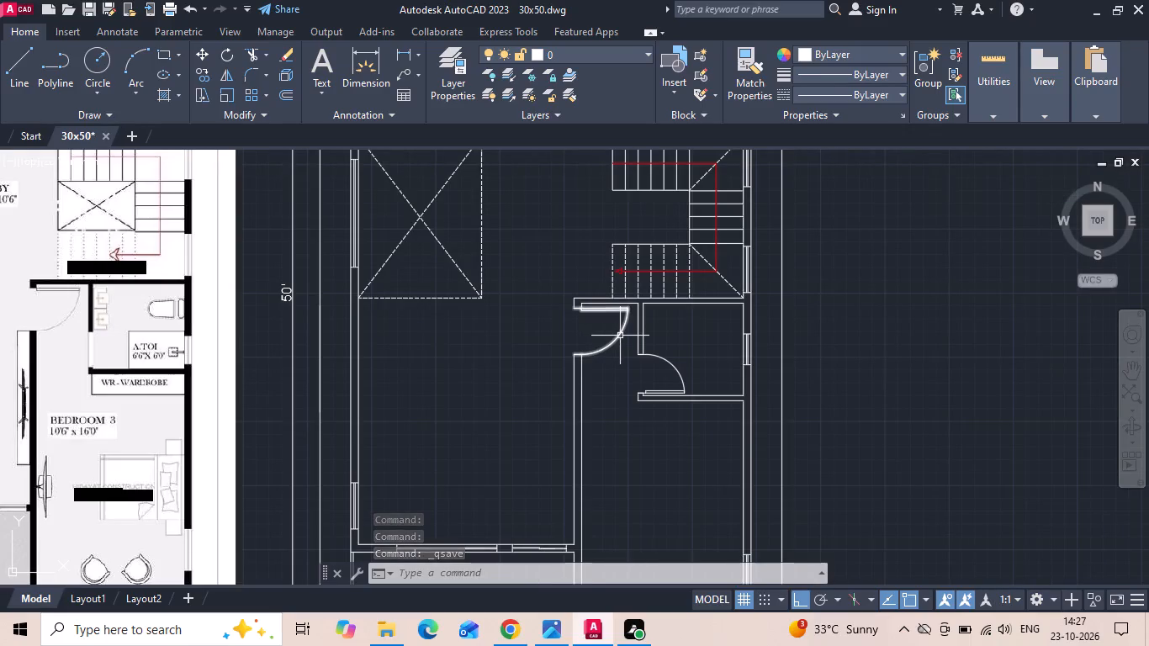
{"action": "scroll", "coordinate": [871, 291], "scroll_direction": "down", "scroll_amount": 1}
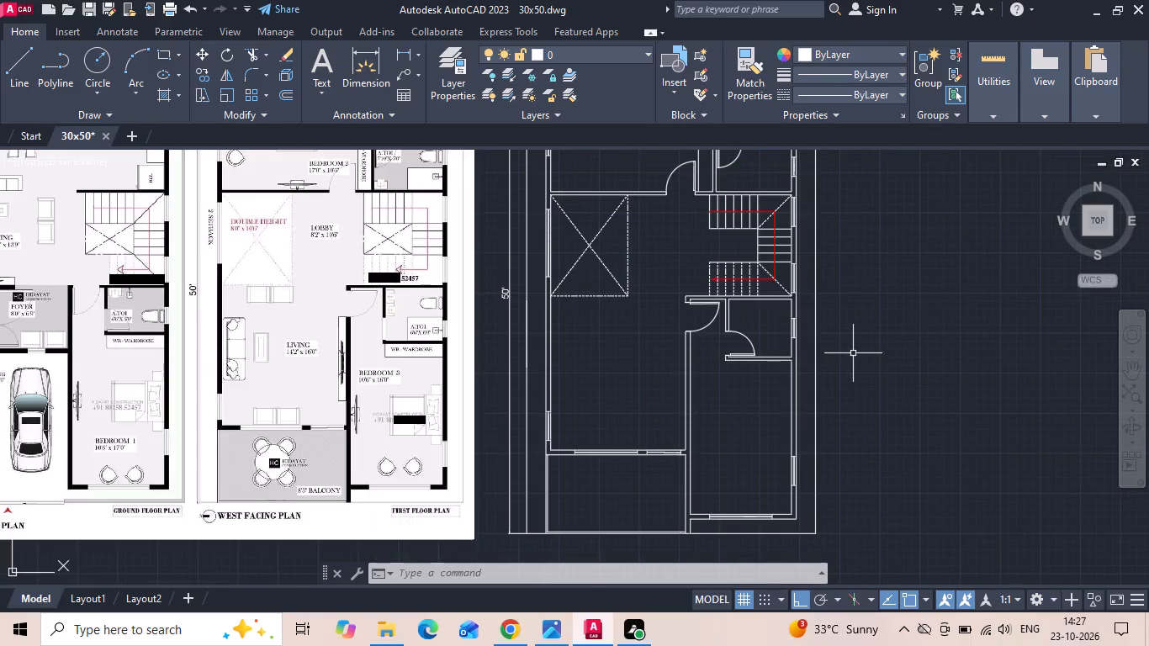
Save the 30x50 drawing.
{"action": "key", "text": "ctrl+s"}
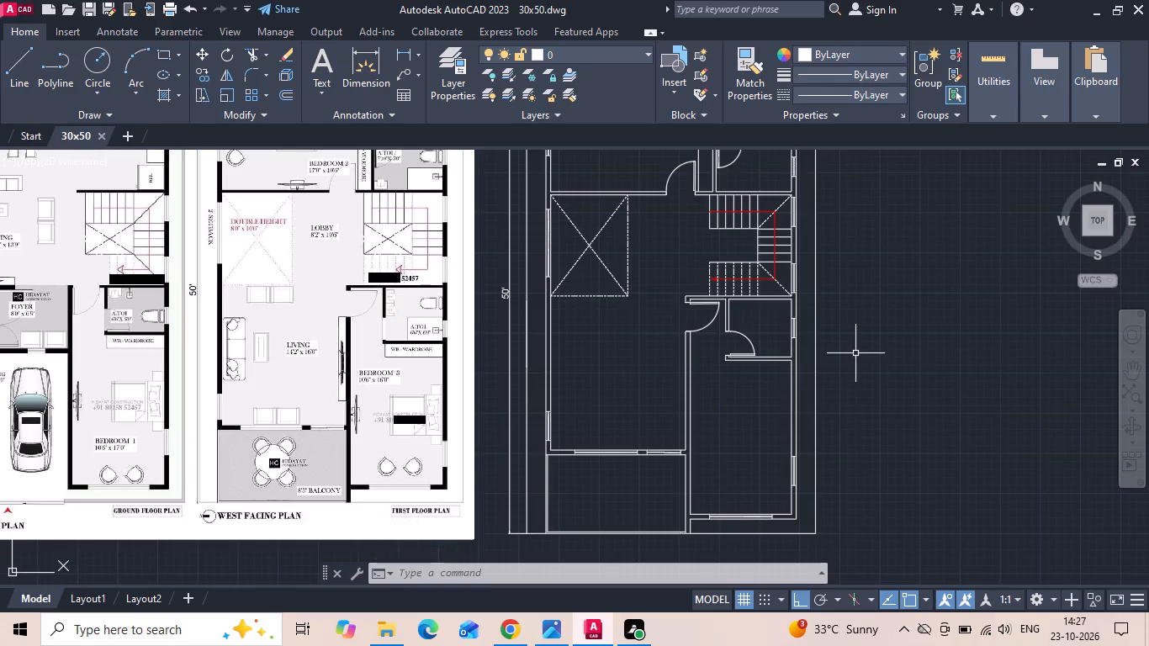
{"action": "key", "text": "ctrl+s"}
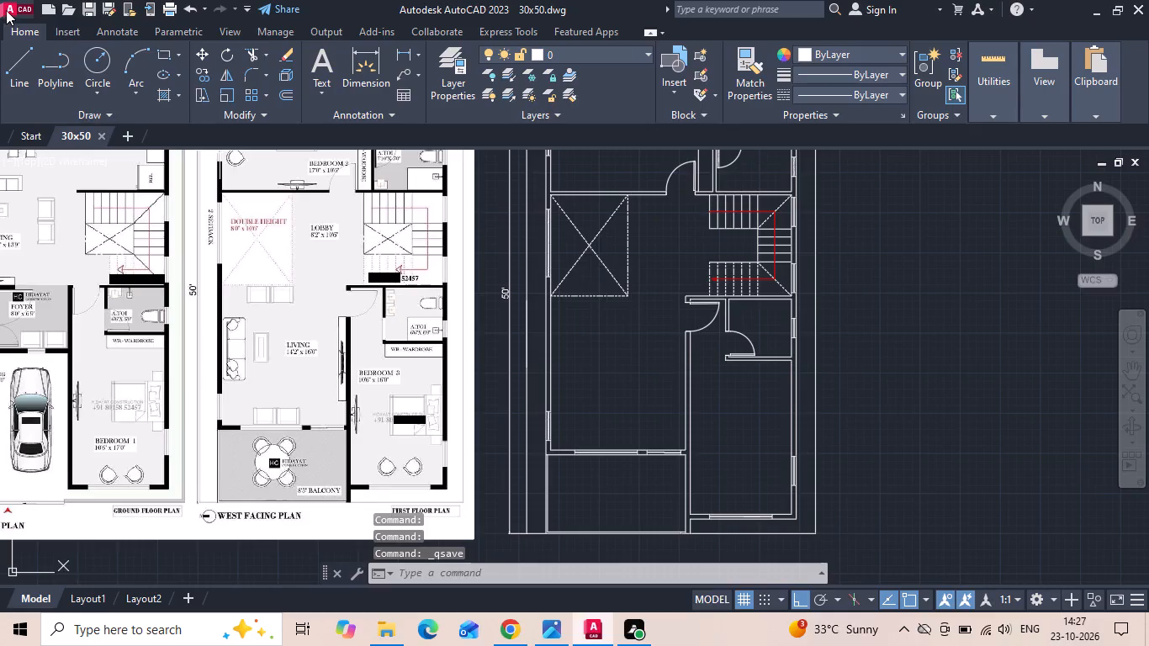
Open the 36x40 drawing from the 22102026 folder inside INTERNSHIP on the desktop.
{"action": "left_click", "coordinate": [6, 10]}
{"action": "left_click", "coordinate": [50, 151]}
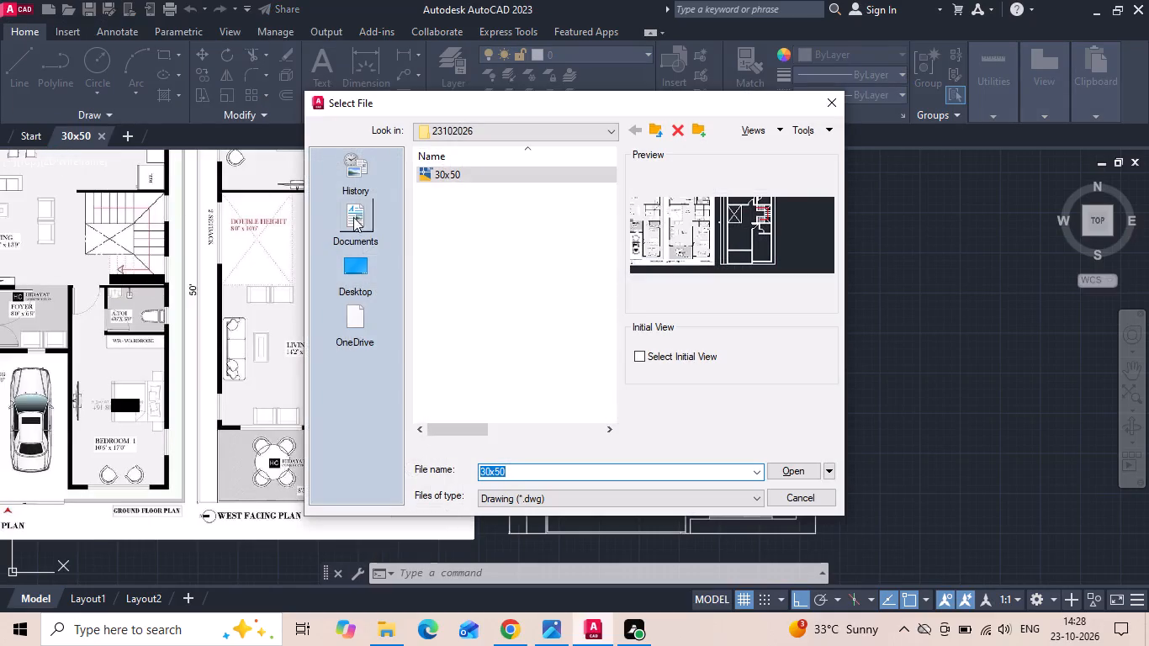
{"action": "double_click", "coordinate": [360, 266]}
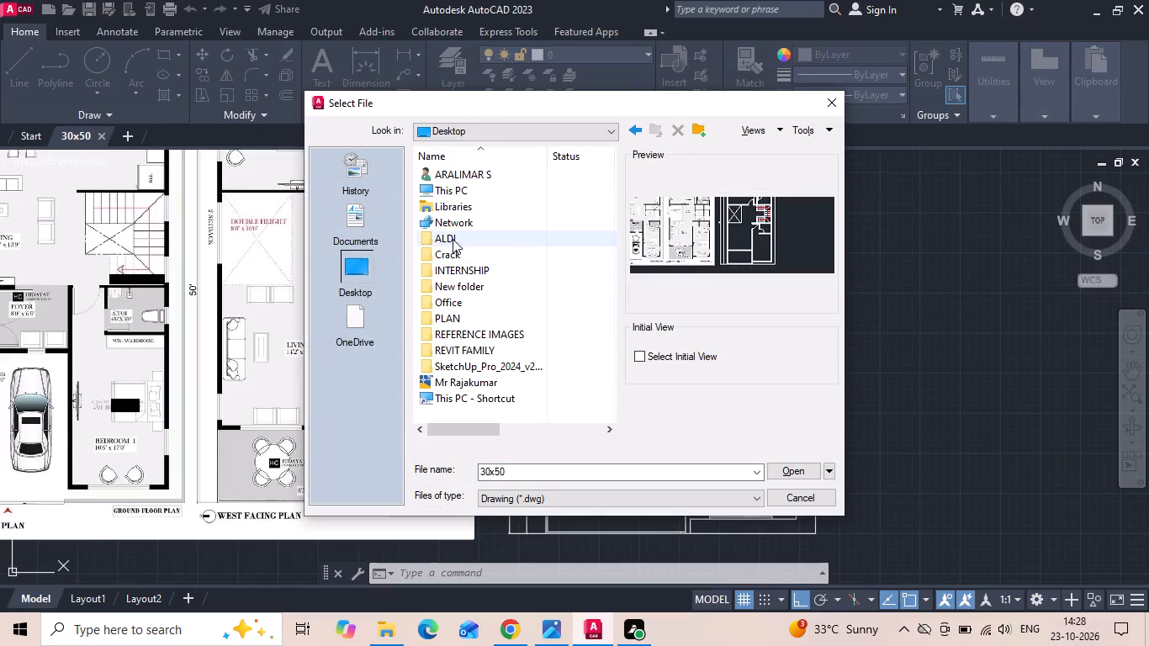
{"action": "double_click", "coordinate": [466, 267]}
{"action": "double_click", "coordinate": [468, 347]}
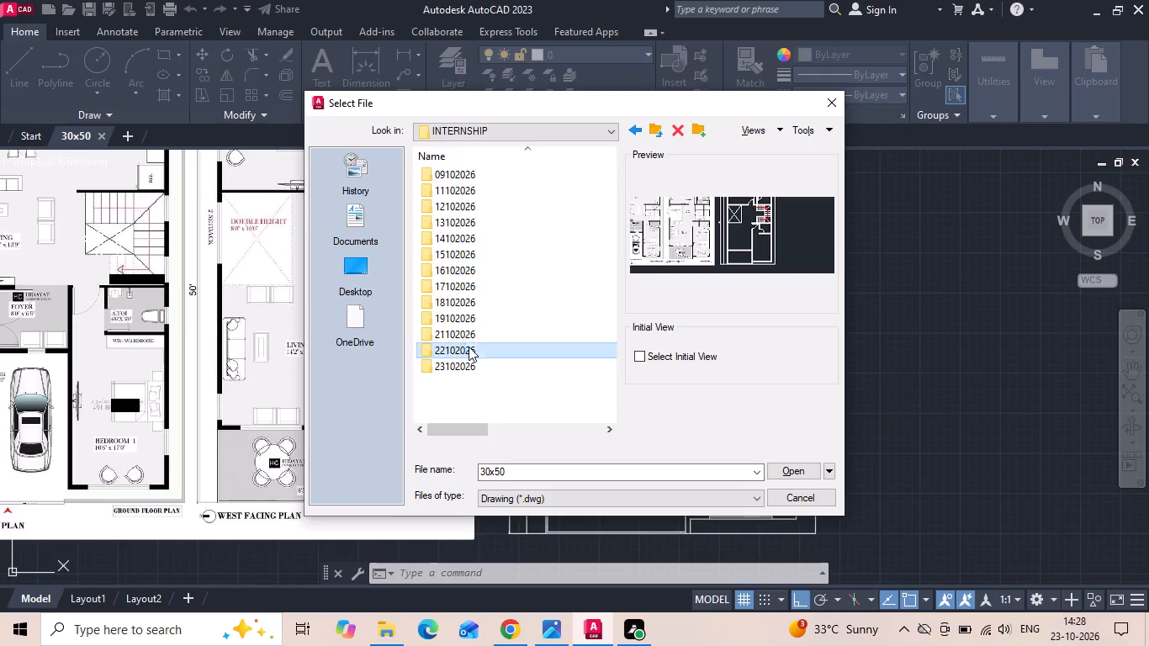
{"action": "left_click", "coordinate": [469, 209]}
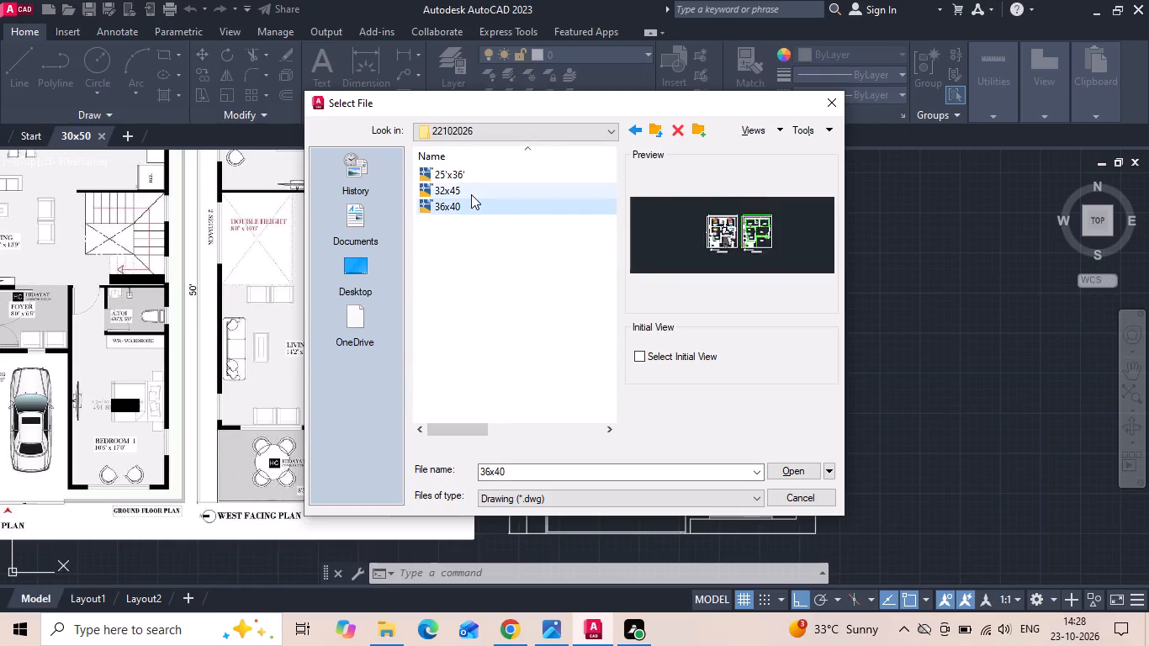
{"action": "left_click", "coordinate": [471, 194]}
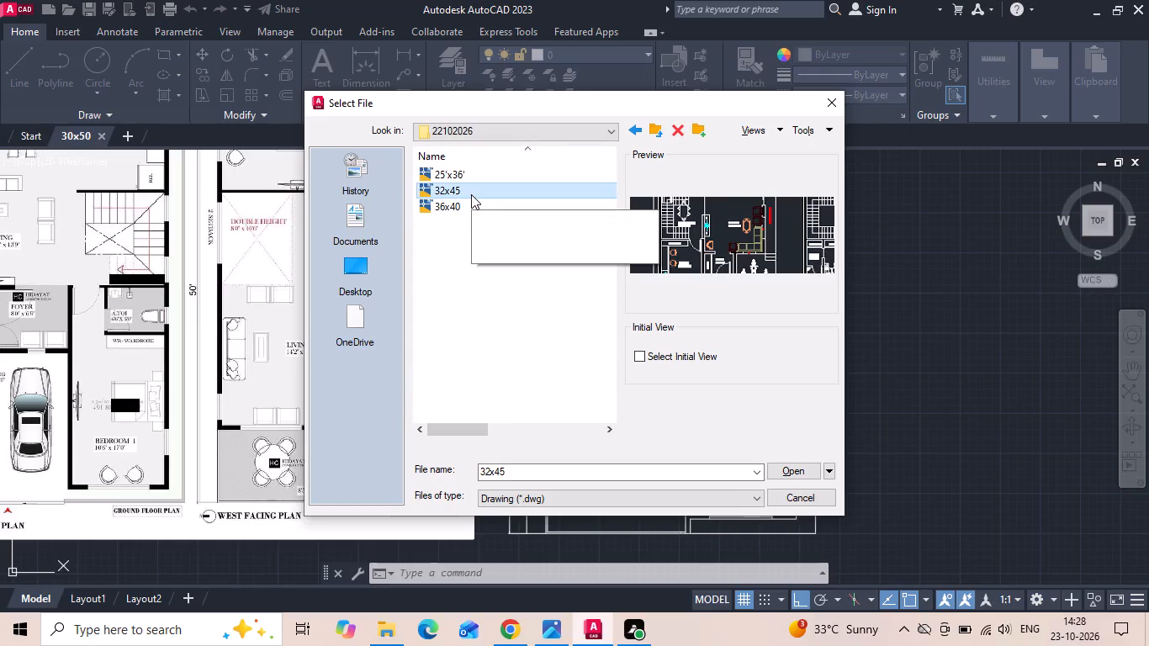
{"action": "left_click", "coordinate": [472, 172]}
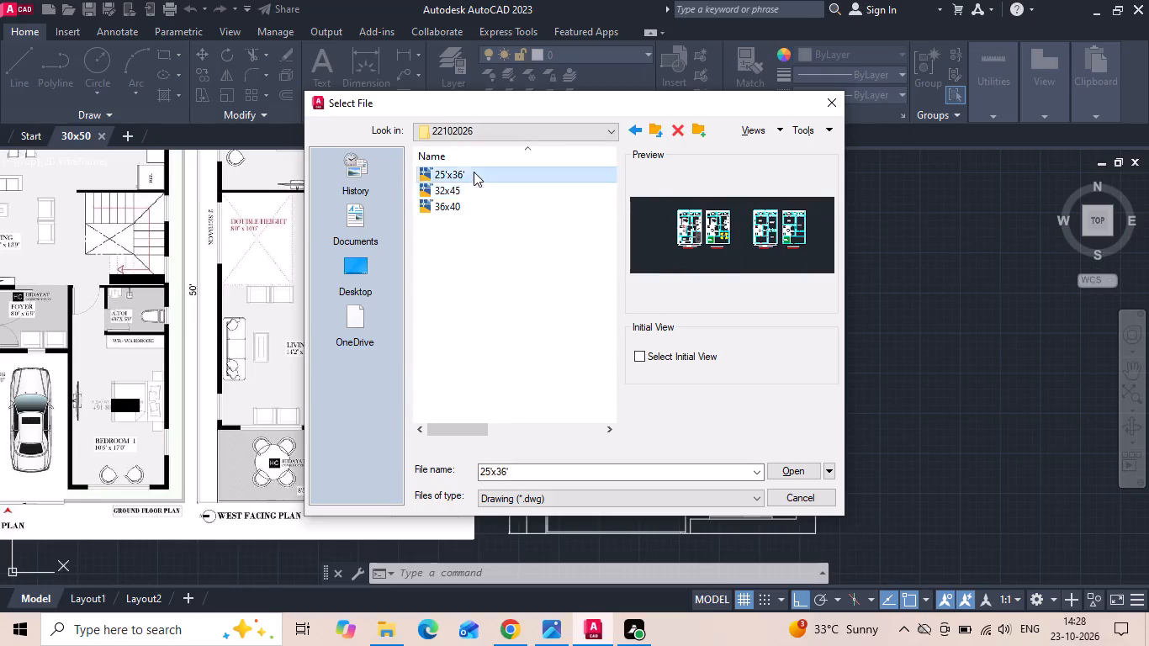
{"action": "left_click", "coordinate": [453, 210]}
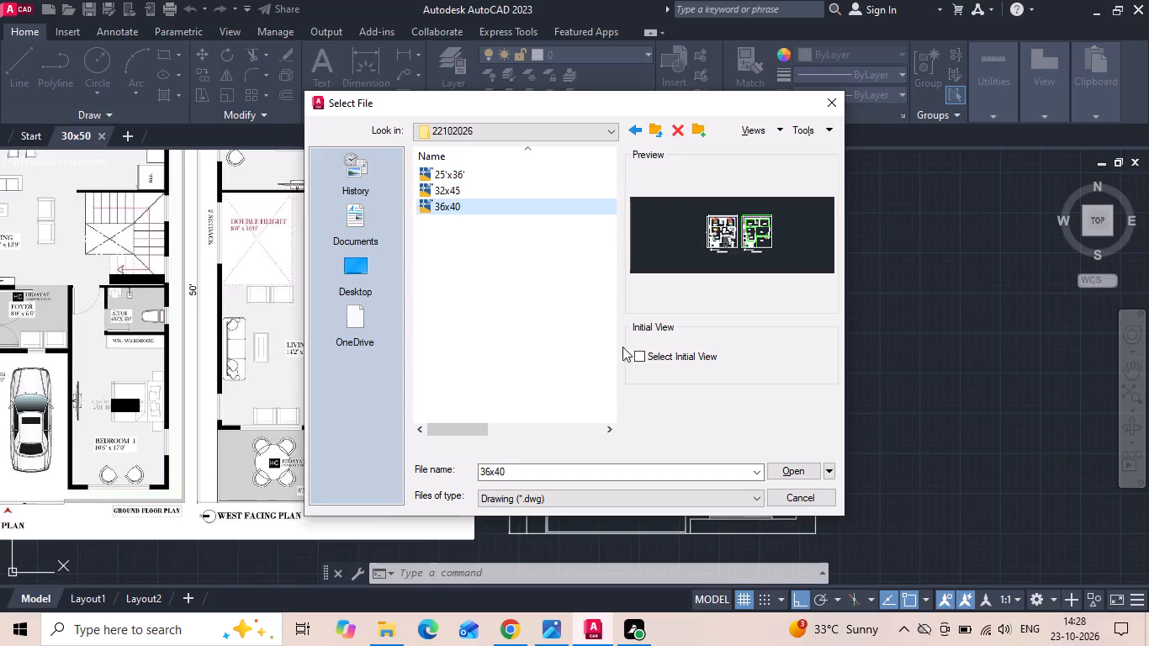
{"action": "left_click", "coordinate": [776, 472]}
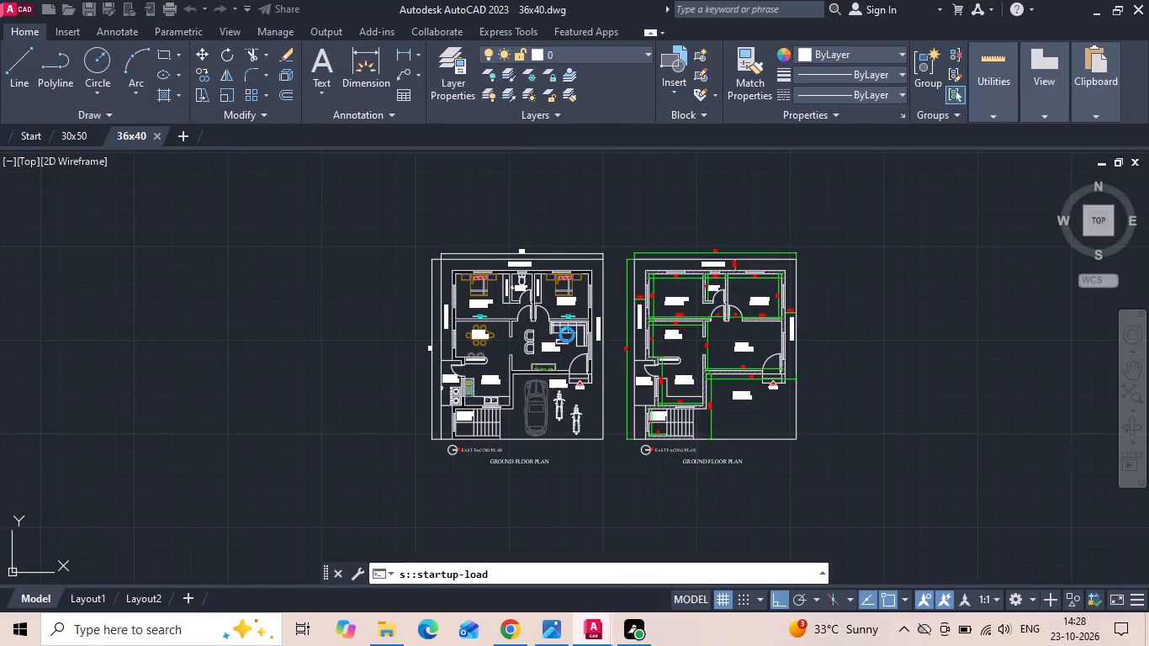
Copy the KITCHEN label from the 36x40 drawing's furnished plan and paste it into the ground-floor kitchen of the 30x50 drawing.
{"action": "scroll", "coordinate": [496, 391], "scroll_direction": "up", "scroll_amount": 3}
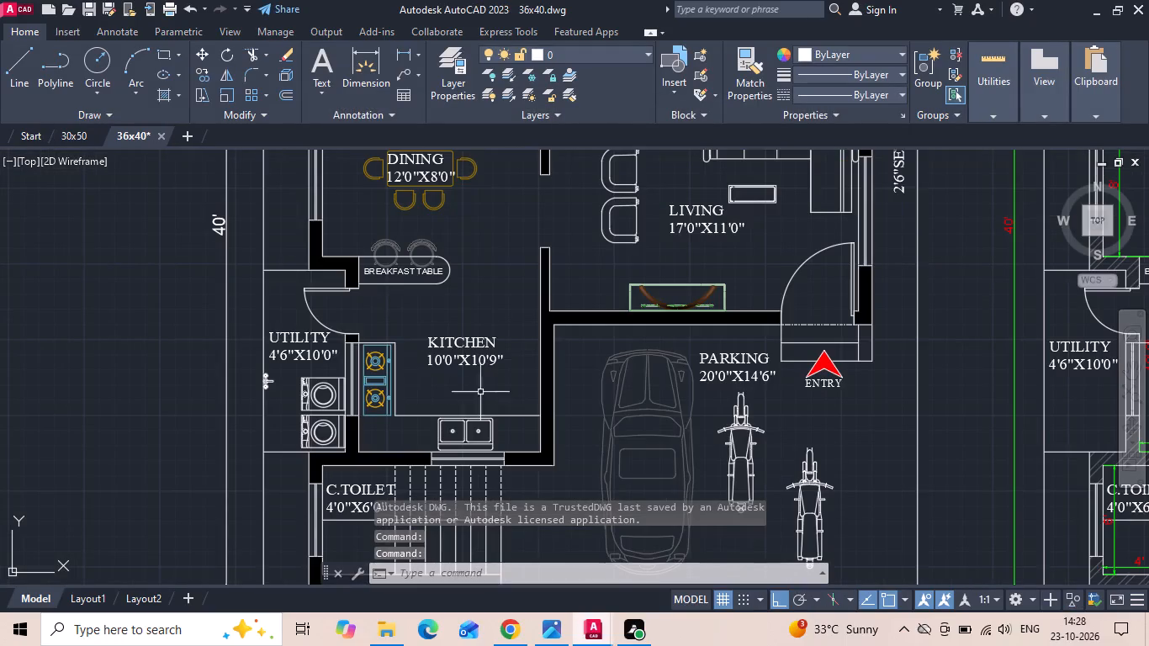
{"action": "left_click", "coordinate": [468, 360]}
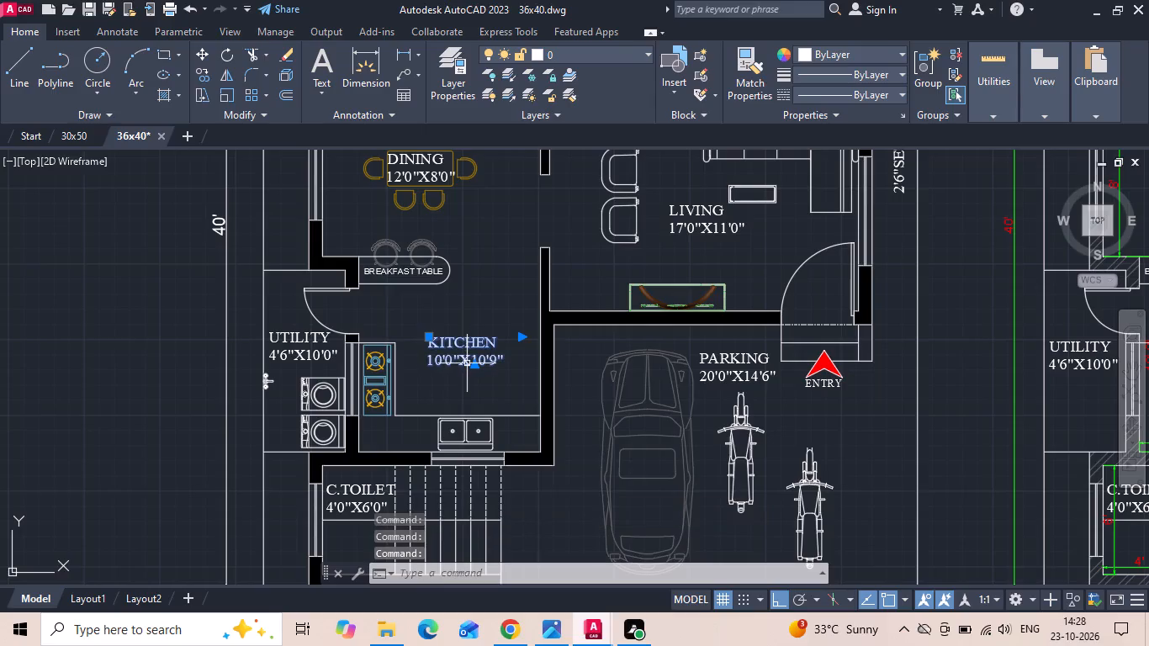
{"action": "key", "text": "ctrl+c"}
{"action": "left_click", "coordinate": [83, 137]}
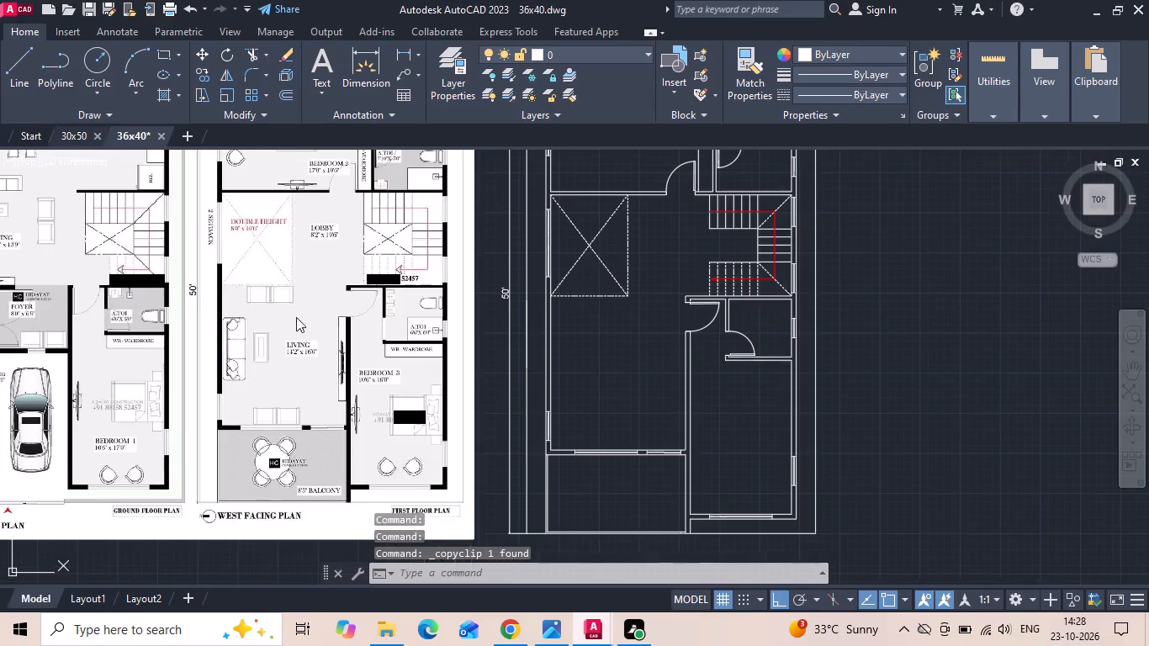
{"action": "key", "text": "ctrl+v"}
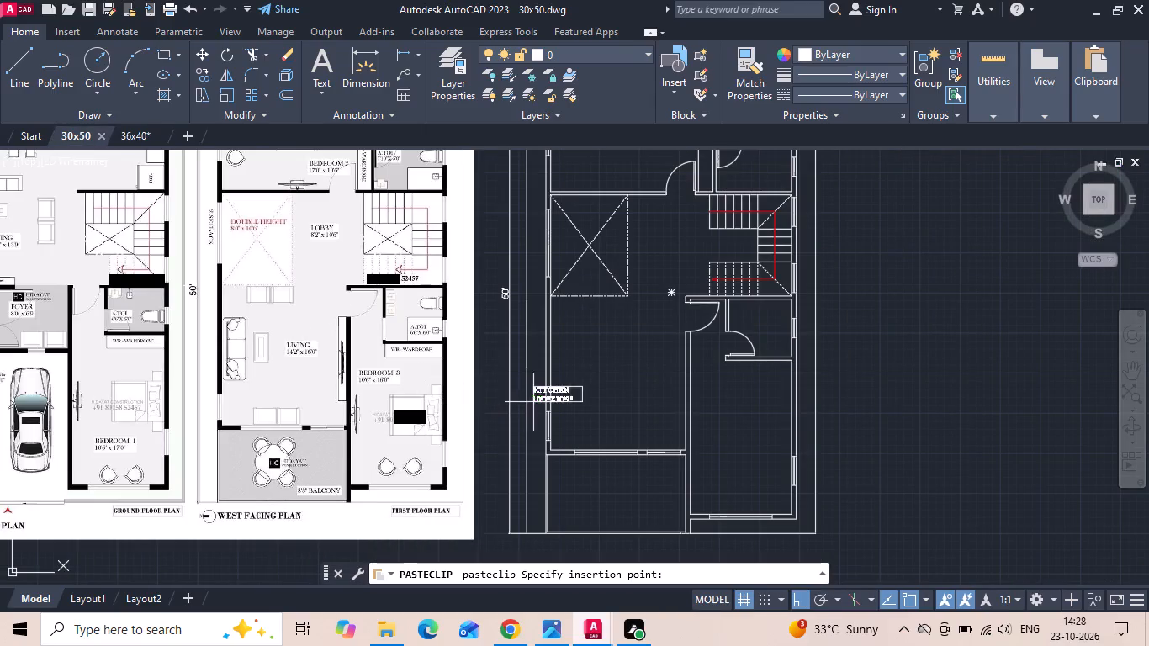
{"action": "scroll", "coordinate": [570, 391], "scroll_direction": "up", "scroll_amount": 2}
{"action": "scroll", "coordinate": [585, 405], "scroll_direction": "down", "scroll_amount": 3}
{"action": "middle_click_drag", "start_coordinate": [275, 289], "coordinate": [632, 294]}
{"action": "scroll", "coordinate": [420, 273], "scroll_direction": "up", "scroll_amount": 3}
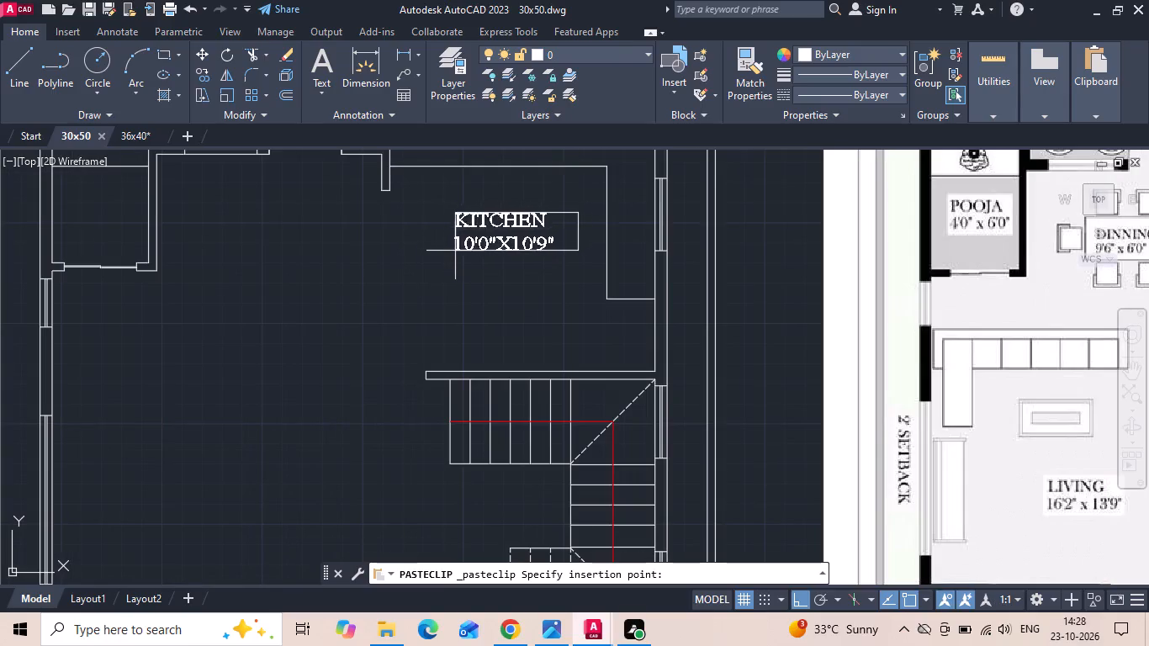
{"action": "left_click", "coordinate": [453, 259]}
{"action": "middle_click_drag", "start_coordinate": [446, 293], "coordinate": [448, 378]}
{"action": "scroll", "coordinate": [348, 356], "scroll_direction": "down", "scroll_amount": 1}
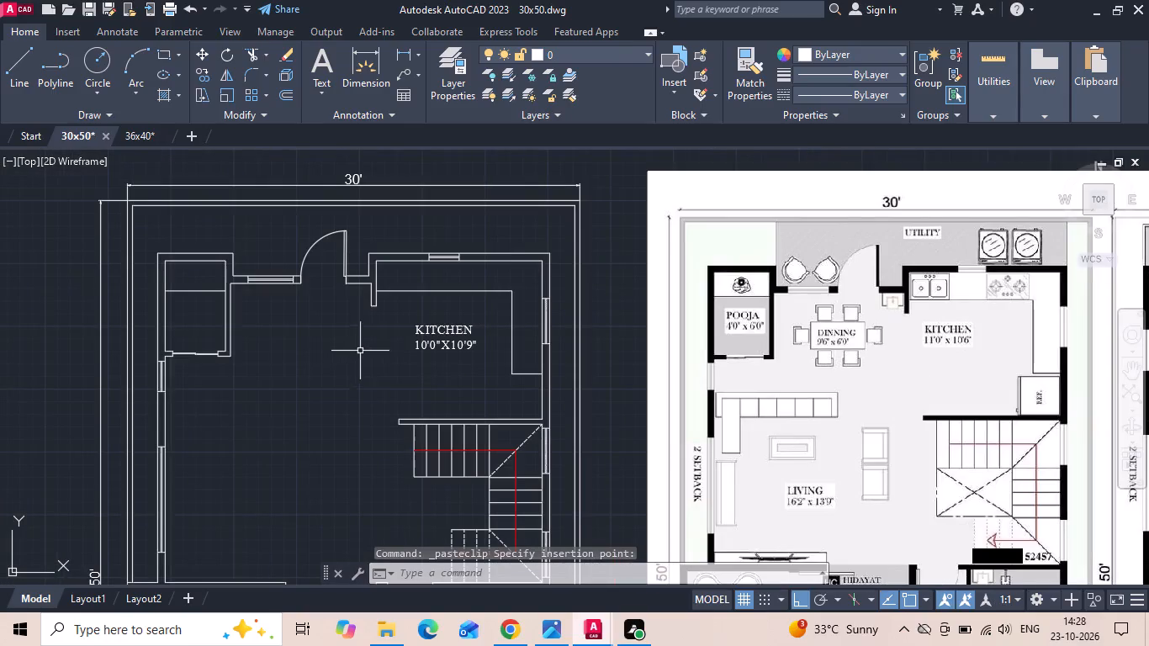
Change the size line of the pasted KITCHEN label to 11'0"X10'6".
{"action": "double_click", "coordinate": [434, 327]}
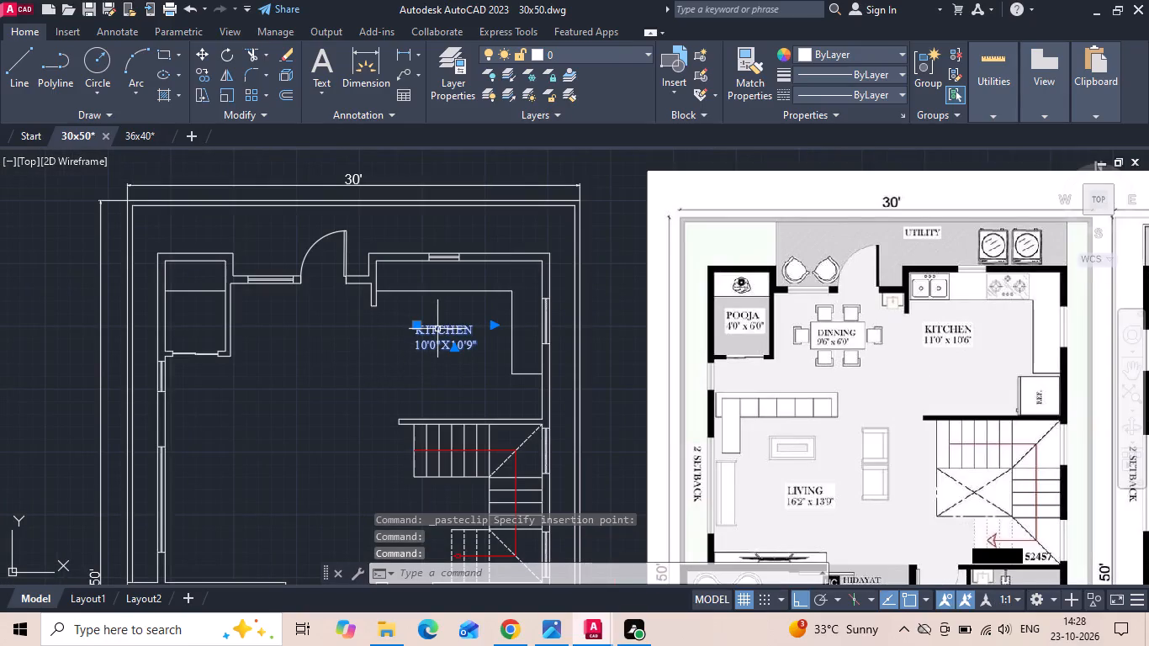
{"action": "double_click", "coordinate": [437, 329]}
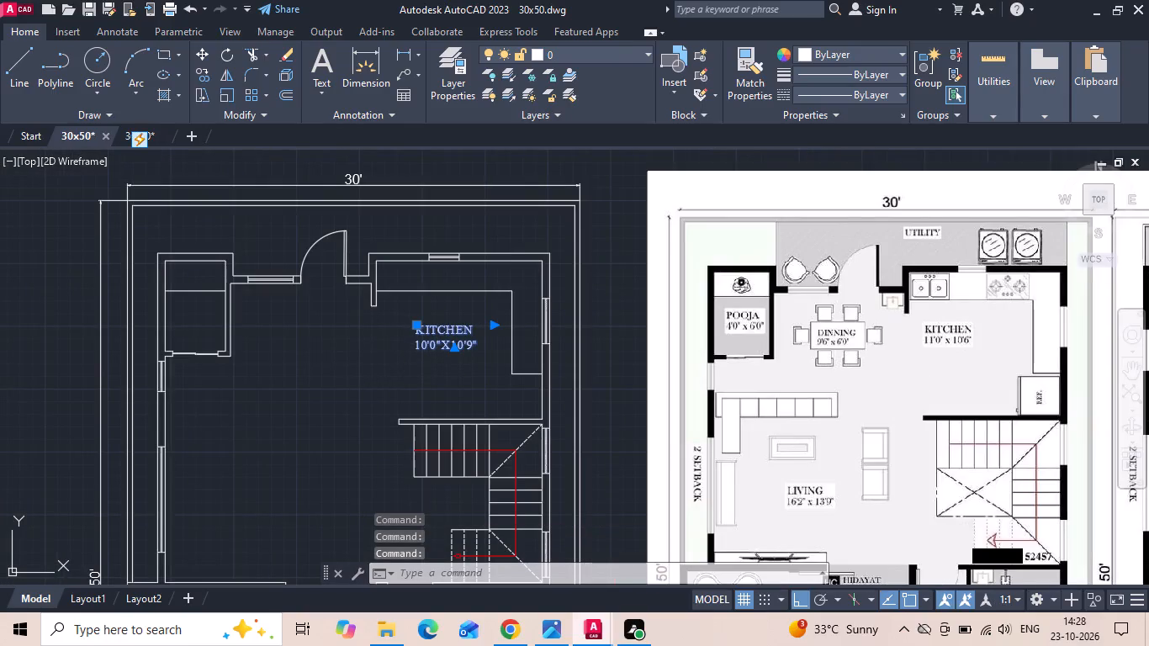
{"action": "left_click", "coordinate": [426, 342]}
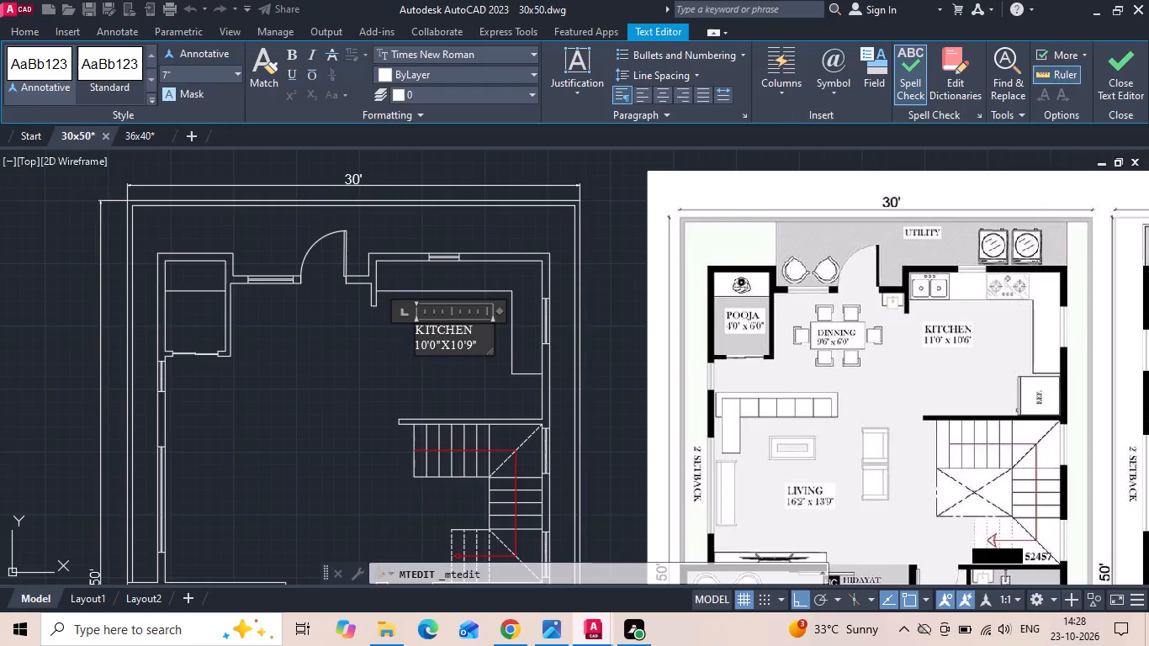
{"action": "key", "text": "BackSpace"}
{"action": "key", "text": "1"}
{"action": "scroll", "coordinate": [474, 350], "scroll_direction": "up", "scroll_amount": 2}
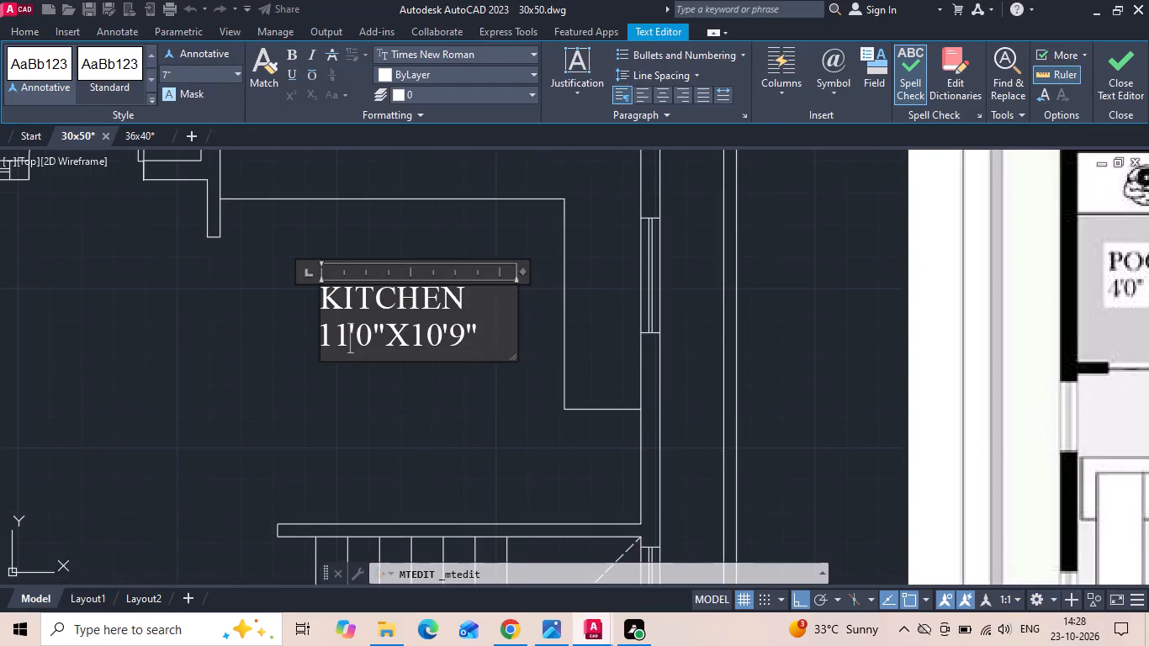
{"action": "left_click", "coordinate": [462, 338]}
{"action": "key", "text": "BackSpace"}
{"action": "key", "text": "6"}
{"action": "left_click", "coordinate": [453, 398]}
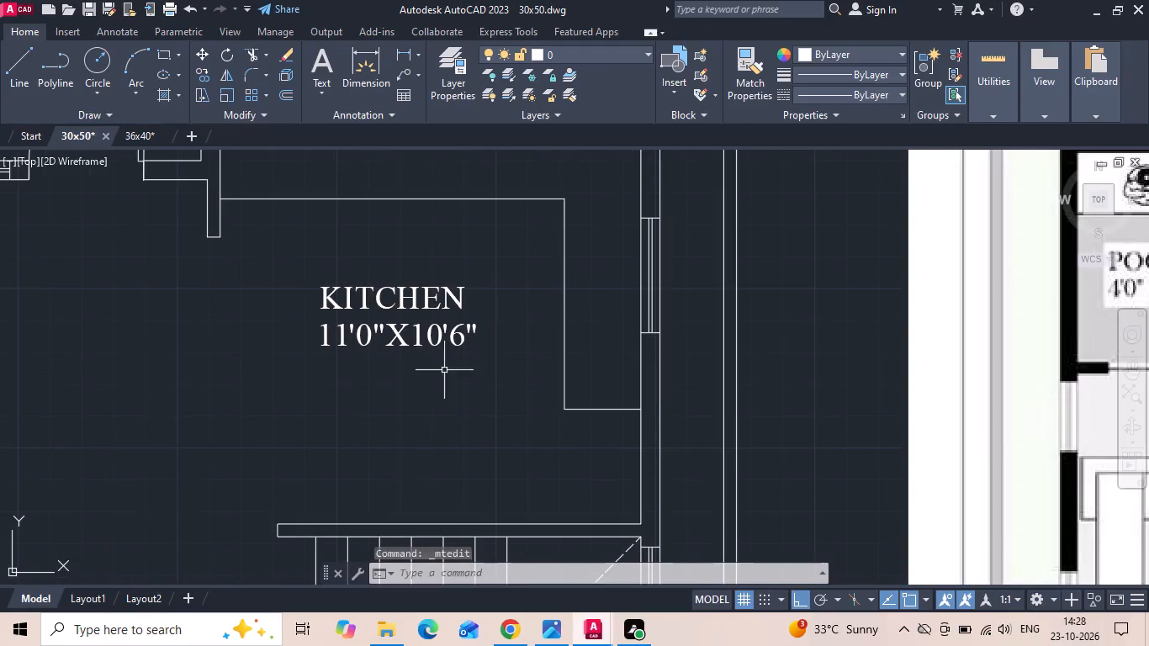
Copy the KITCHEN label horizontally into the dining area and the pooja room.
{"action": "left_click", "coordinate": [444, 369]}
{"action": "left_click", "coordinate": [417, 316]}
{"action": "right_click", "coordinate": [412, 312]}
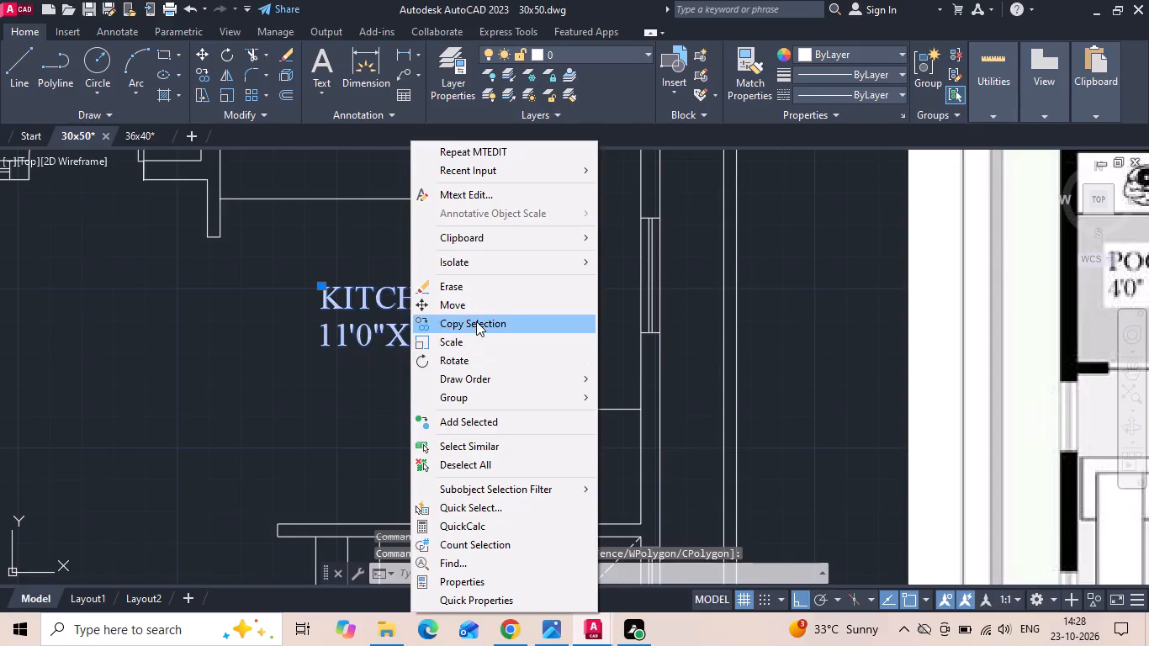
{"action": "left_click", "coordinate": [476, 321]}
{"action": "scroll", "coordinate": [485, 343], "scroll_direction": "down", "scroll_amount": 3}
{"action": "scroll", "coordinate": [463, 361], "scroll_direction": "up", "scroll_amount": 1}
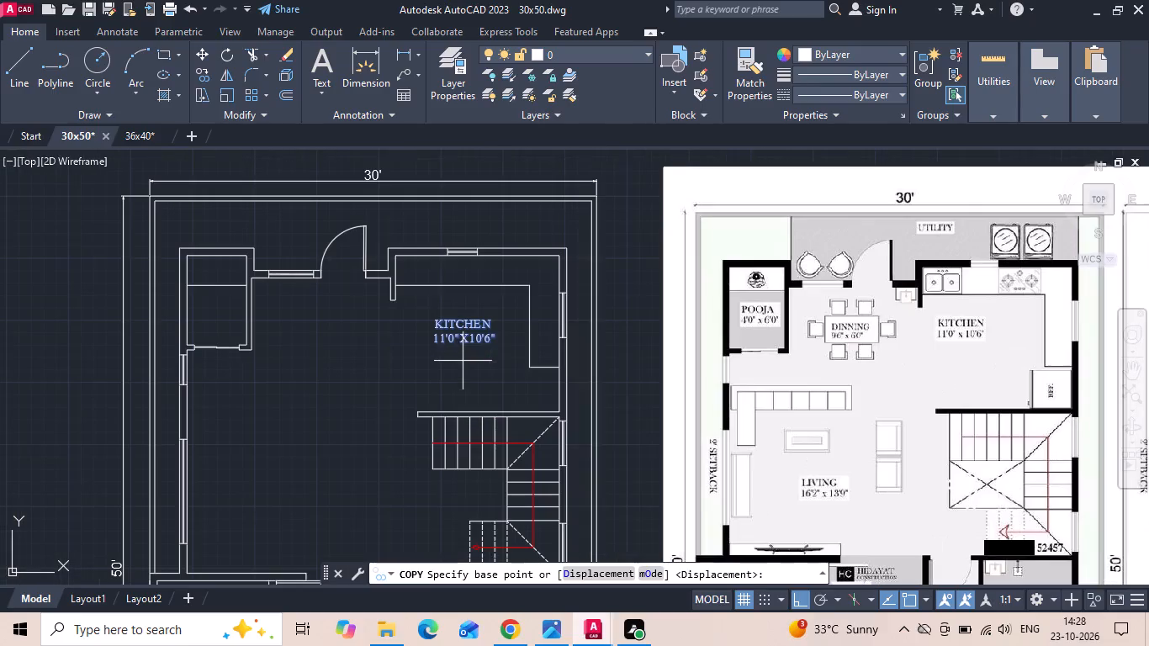
{"action": "left_click", "coordinate": [463, 362]}
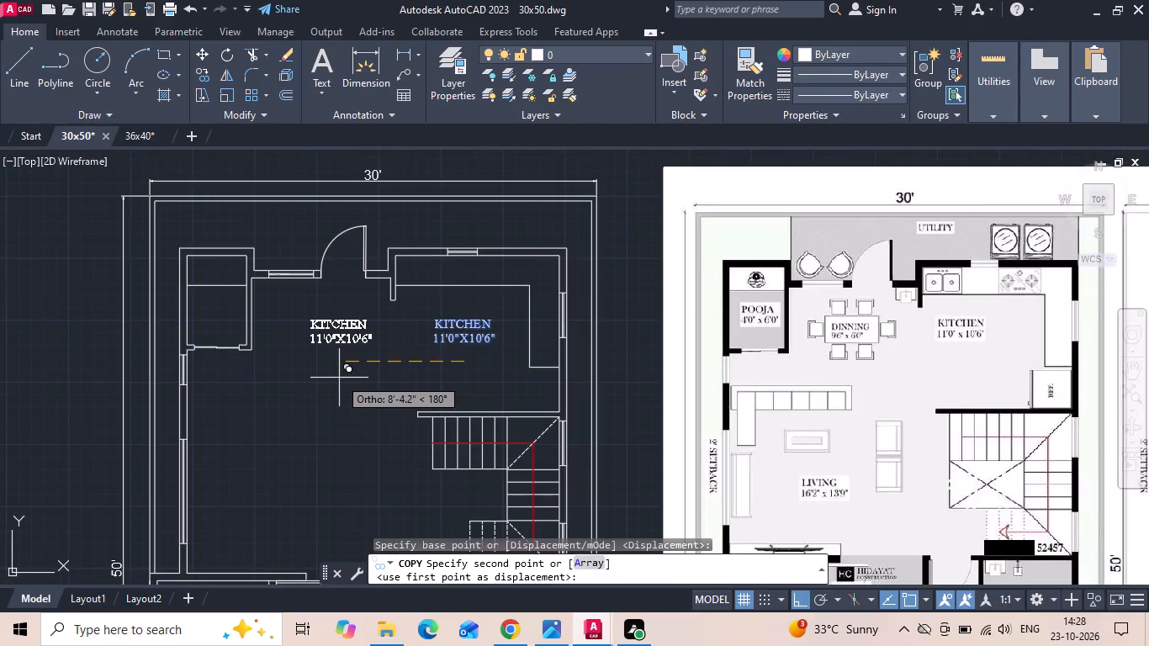
{"action": "left_click", "coordinate": [336, 378]}
{"action": "middle_click_drag", "start_coordinate": [331, 418], "coordinate": [347, 366]}
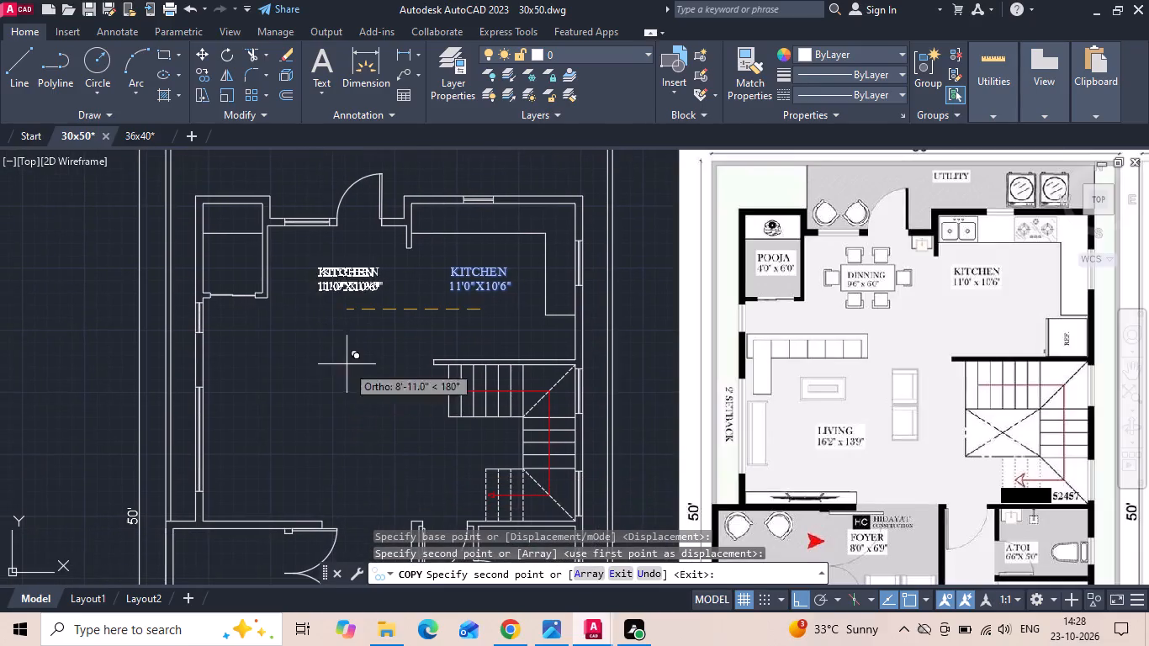
{"action": "scroll", "coordinate": [236, 322], "scroll_direction": "up", "scroll_amount": 1}
{"action": "left_click", "coordinate": [236, 321]}
{"action": "key", "text": "Escape"}
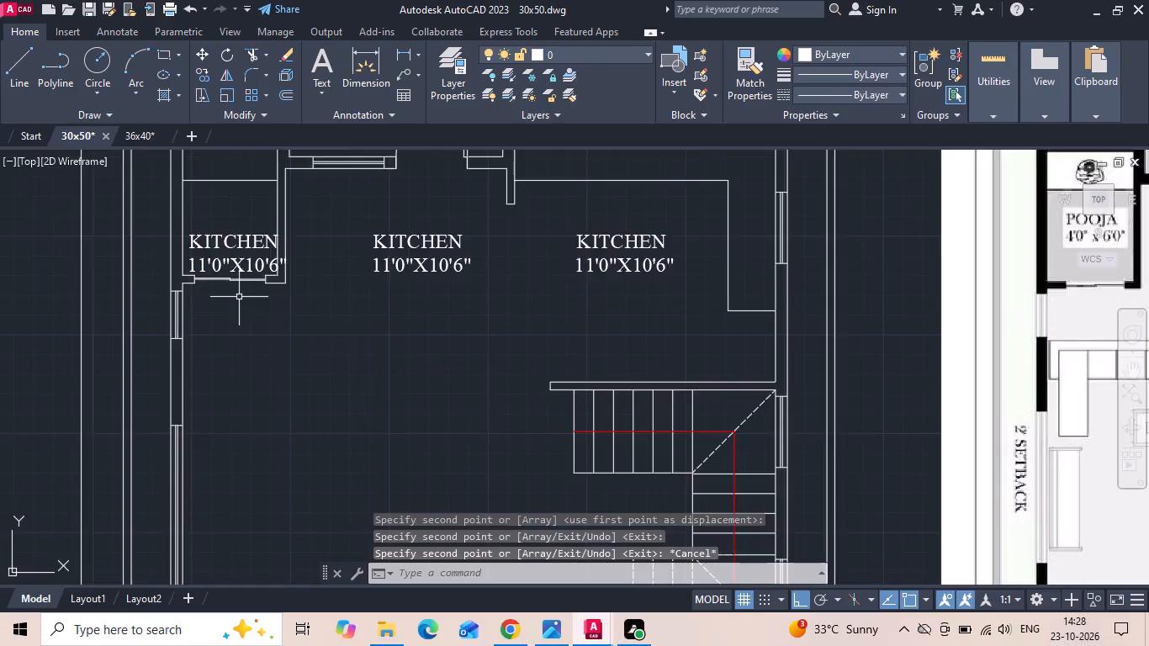
Replace the name KITCHEN with POOJA on the label copied into the pooja room.
{"action": "middle_click_drag", "start_coordinate": [249, 308], "coordinate": [339, 391]}
{"action": "double_click", "coordinate": [313, 323]}
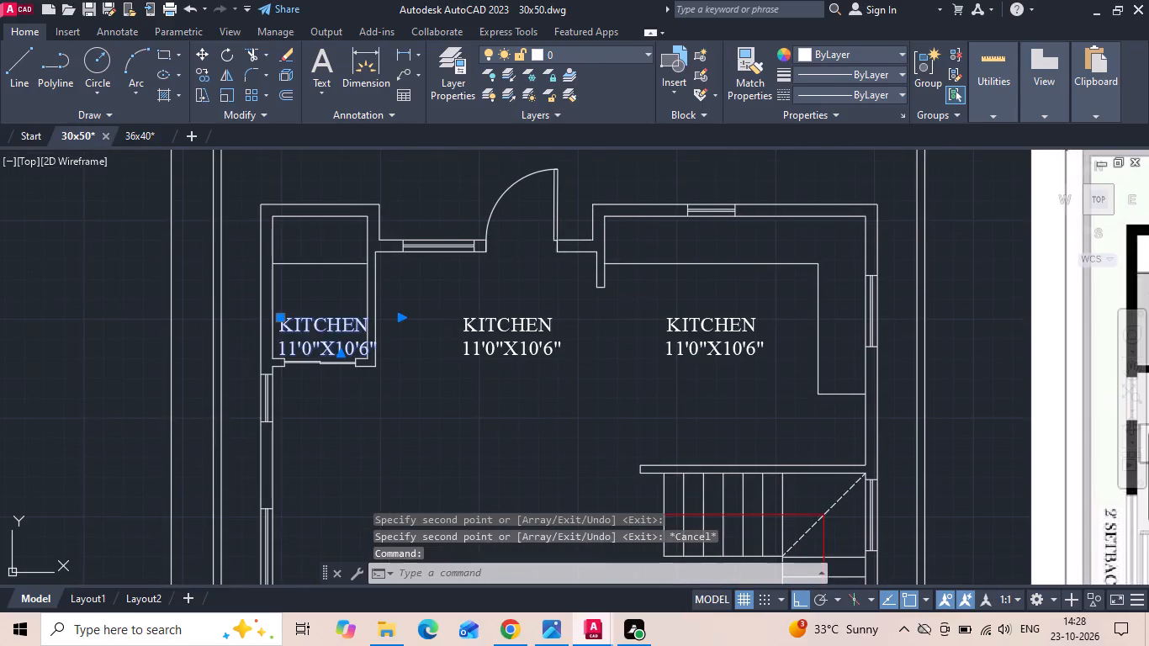
{"action": "scroll", "coordinate": [314, 324], "scroll_direction": "up", "scroll_amount": 2}
{"action": "left_click_drag", "start_coordinate": [463, 326], "coordinate": [198, 325]}
{"action": "key", "text": "BackSpace"}
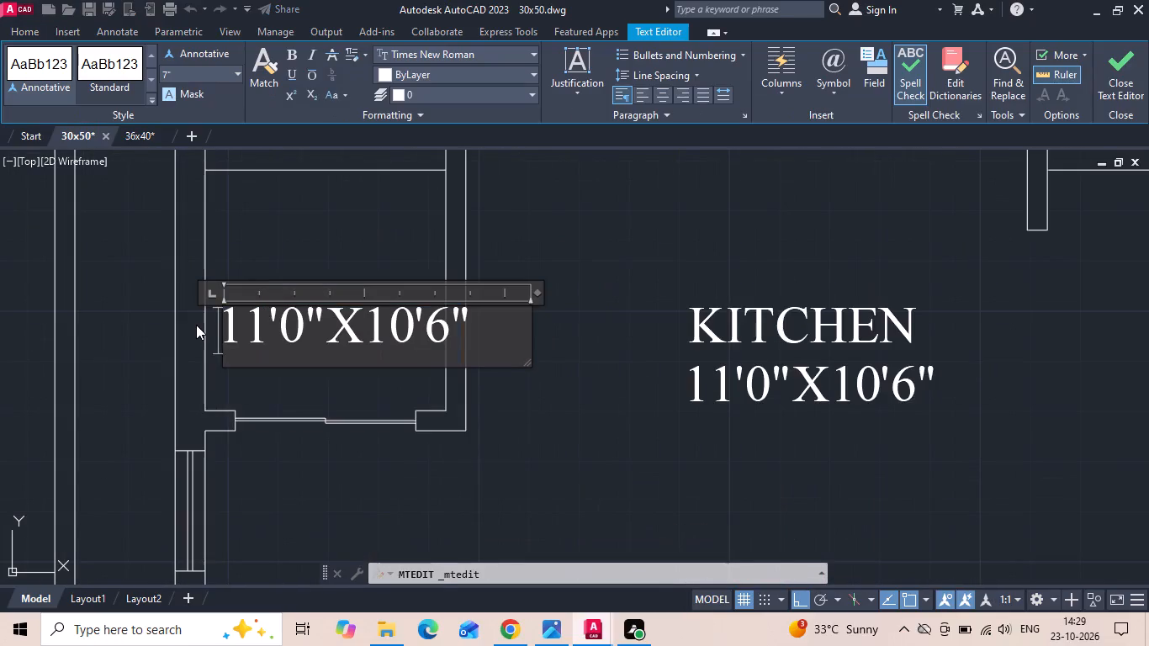
{"action": "scroll", "coordinate": [193, 329], "scroll_direction": "down", "scroll_amount": 3}
{"action": "scroll", "coordinate": [193, 331], "scroll_direction": "up", "scroll_amount": 1}
{"action": "type", "text": "pooj"}
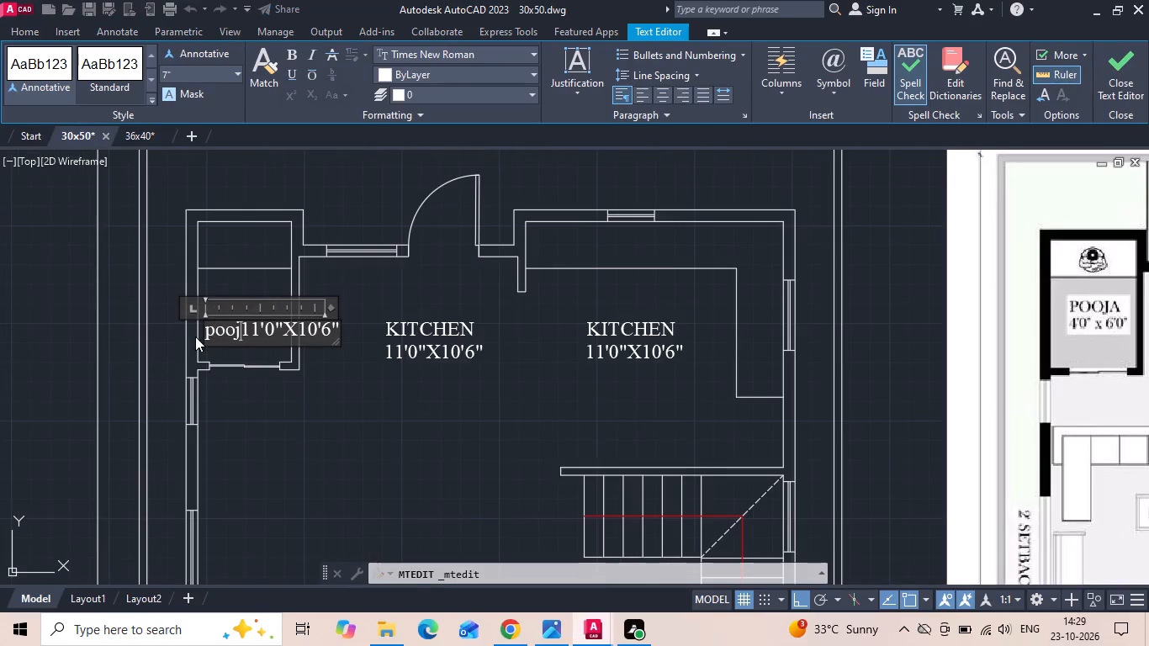
{"action": "key", "text": "BackSpace"}
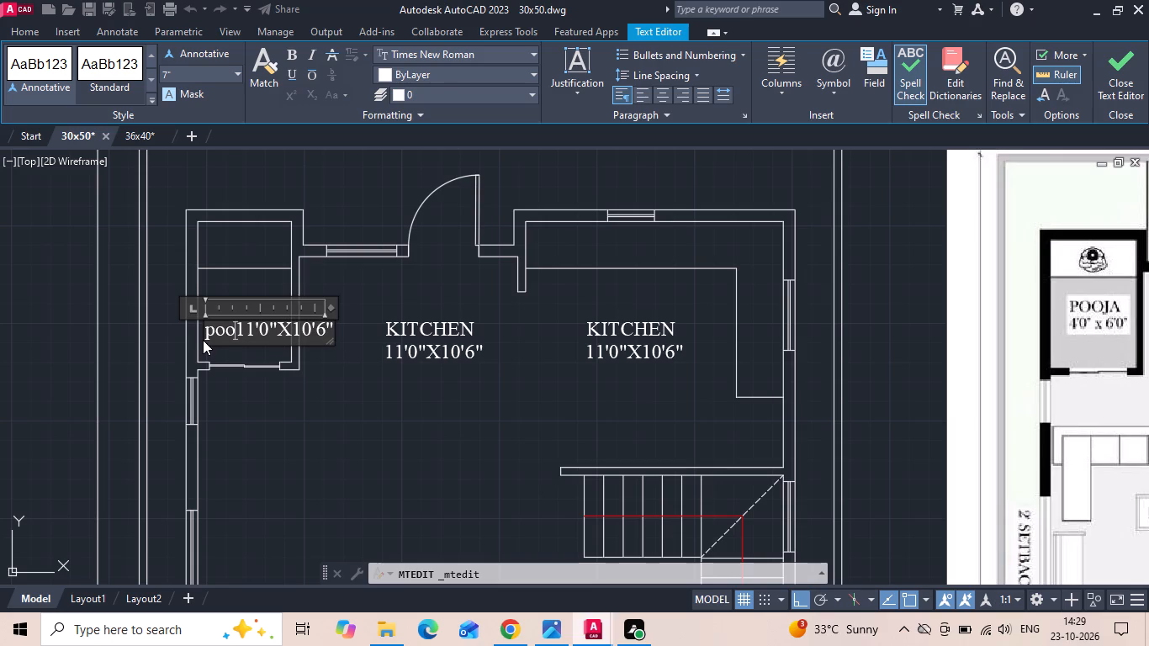
{"action": "key", "text": "BackSpace"}
{"action": "key", "text": "BackSpace"}
{"action": "key", "text": "BackSpace"}
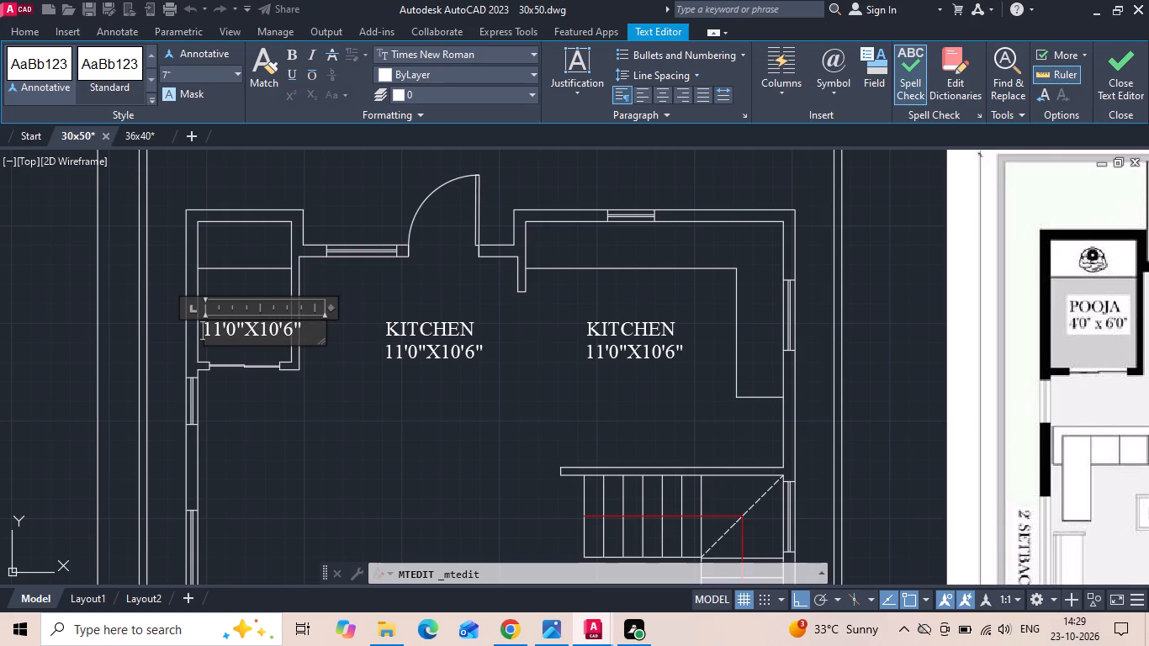
{"action": "type", "text": "POOJQA"}
{"action": "key", "text": "Return"}
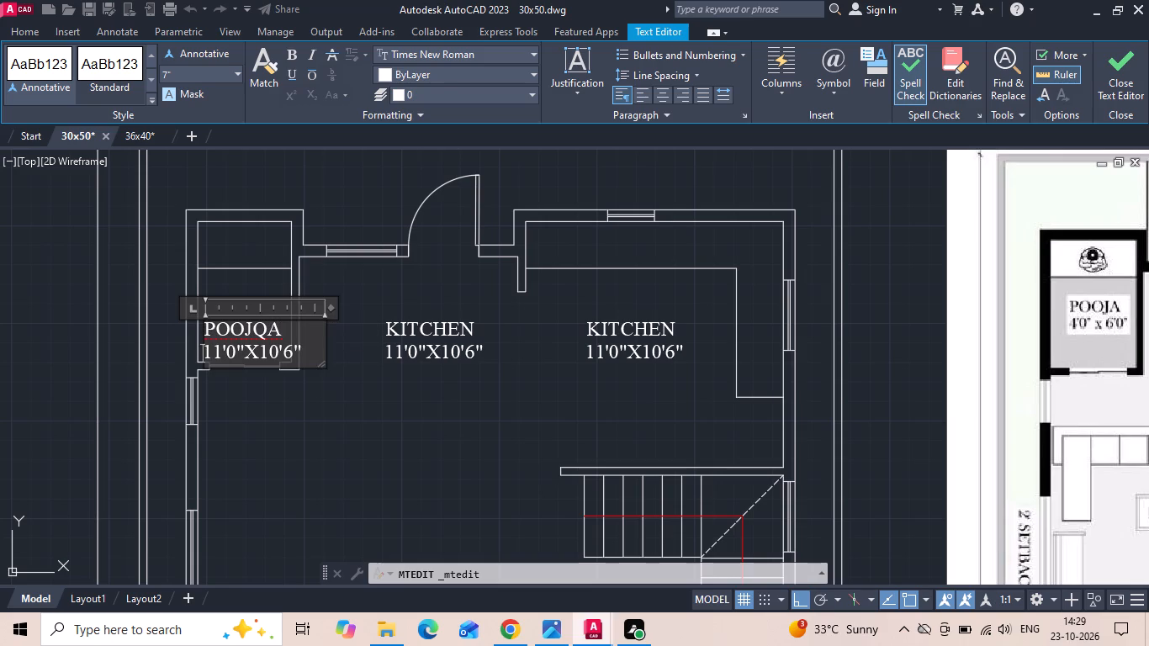
{"action": "scroll", "coordinate": [232, 332], "scroll_direction": "up", "scroll_amount": 2}
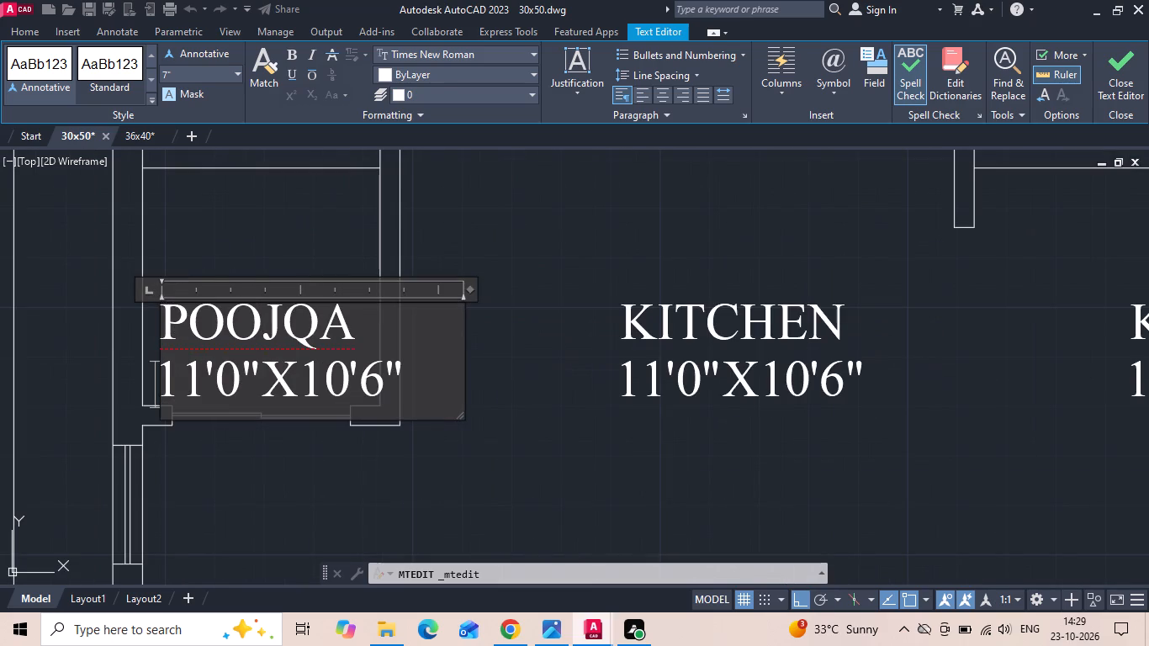
{"action": "left_click", "coordinate": [310, 318]}
{"action": "key", "text": "BackSpace"}
Change the size line of the POOJA label to 4'0"X6'0".
{"action": "left_click", "coordinate": [208, 384]}
{"action": "key", "text": "BackSpace"}
{"action": "key", "text": "BackSpace"}
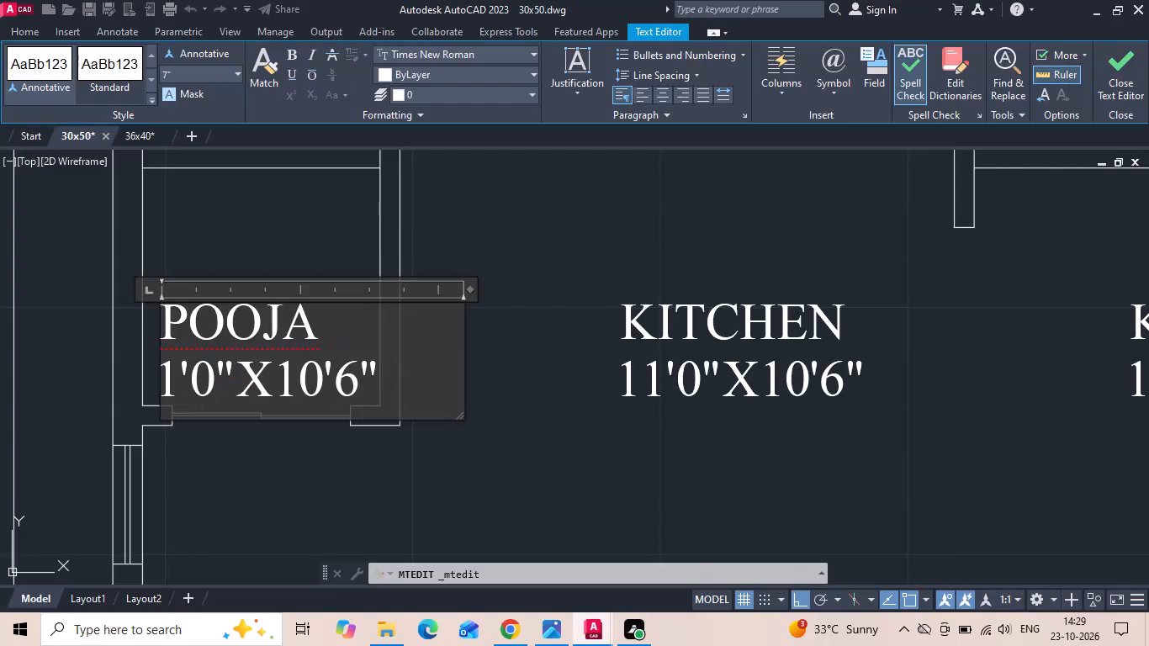
{"action": "key", "text": "4"}
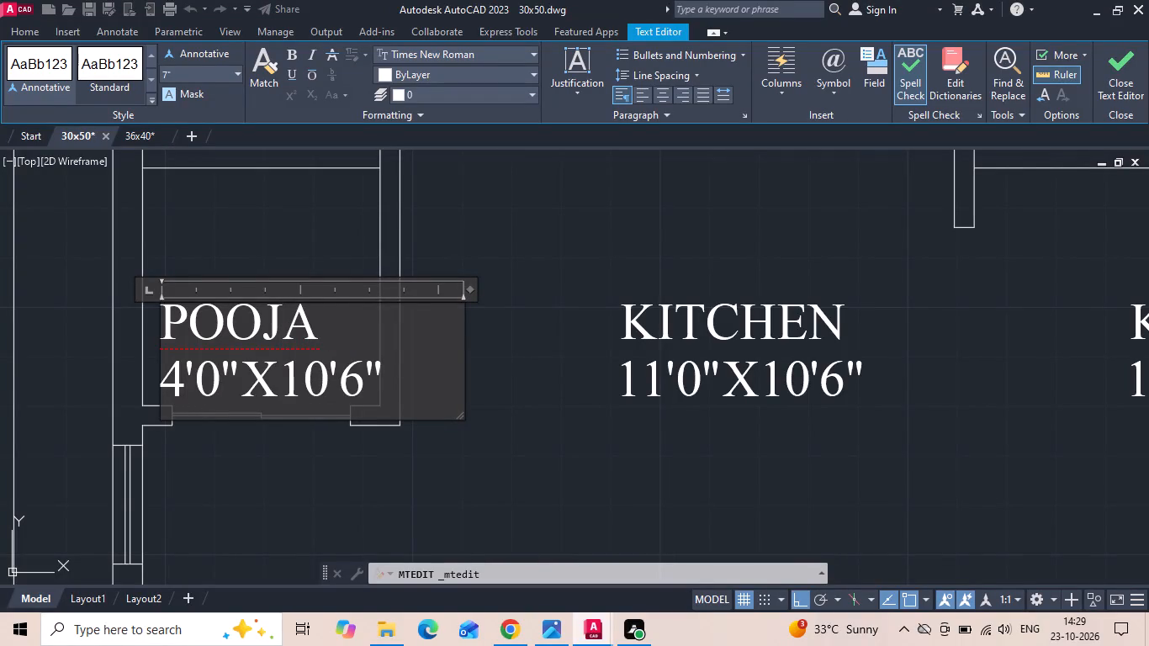
{"action": "left_click", "coordinate": [324, 385]}
{"action": "key", "text": "BackSpace"}
{"action": "key", "text": "BackSpace"}
{"action": "key", "text": "6"}
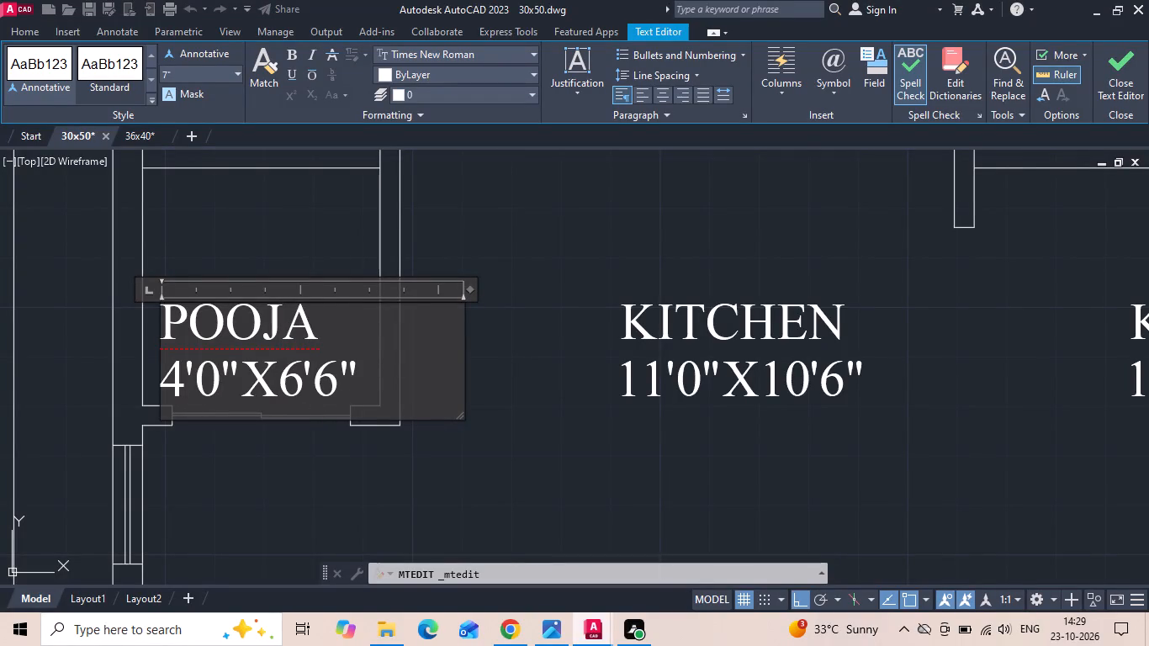
{"action": "left_click", "coordinate": [346, 385]}
{"action": "key", "text": "BackSpace"}
{"action": "key", "text": "0"}
{"action": "left_click", "coordinate": [299, 480]}
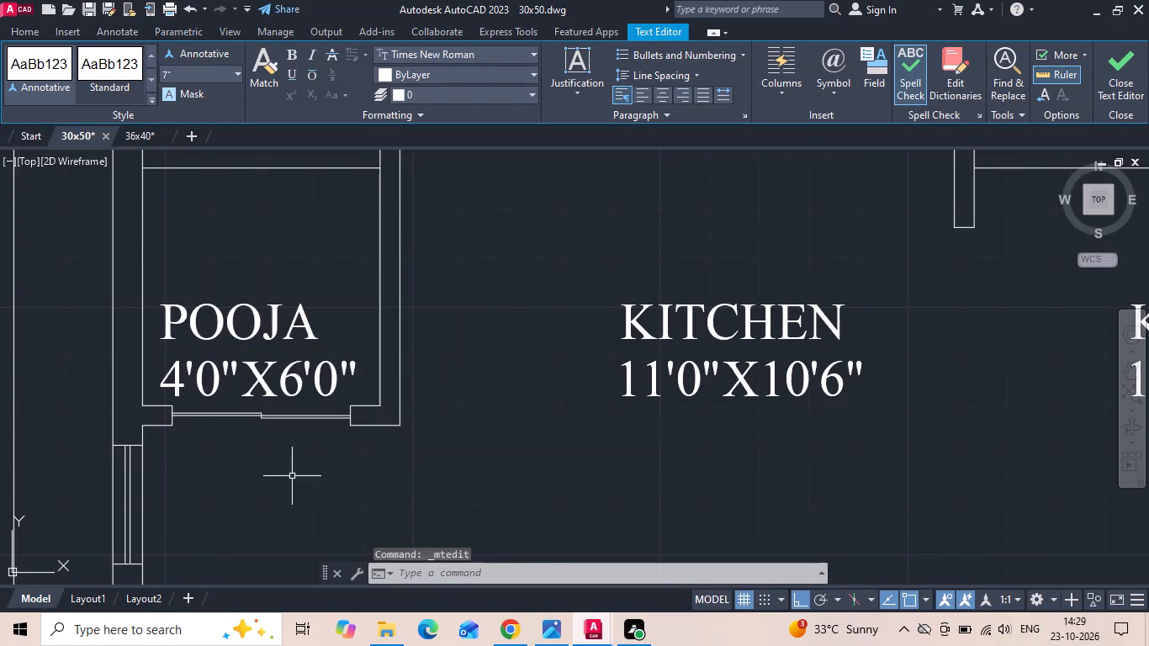
Move the POOJA label straight up, clear of the sliding door, to just below the pooja room's counter line.
{"action": "left_click", "coordinate": [252, 320]}
{"action": "right_click", "coordinate": [249, 310]}
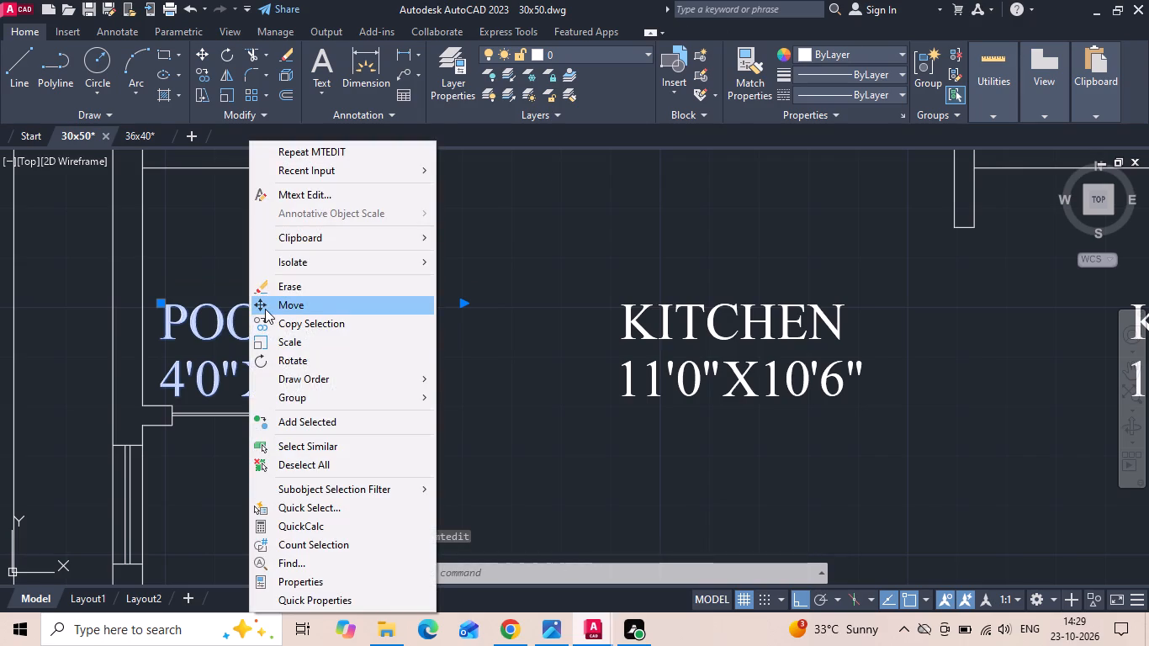
{"action": "left_click", "coordinate": [266, 308]}
{"action": "scroll", "coordinate": [449, 368], "scroll_direction": "down", "scroll_amount": 1}
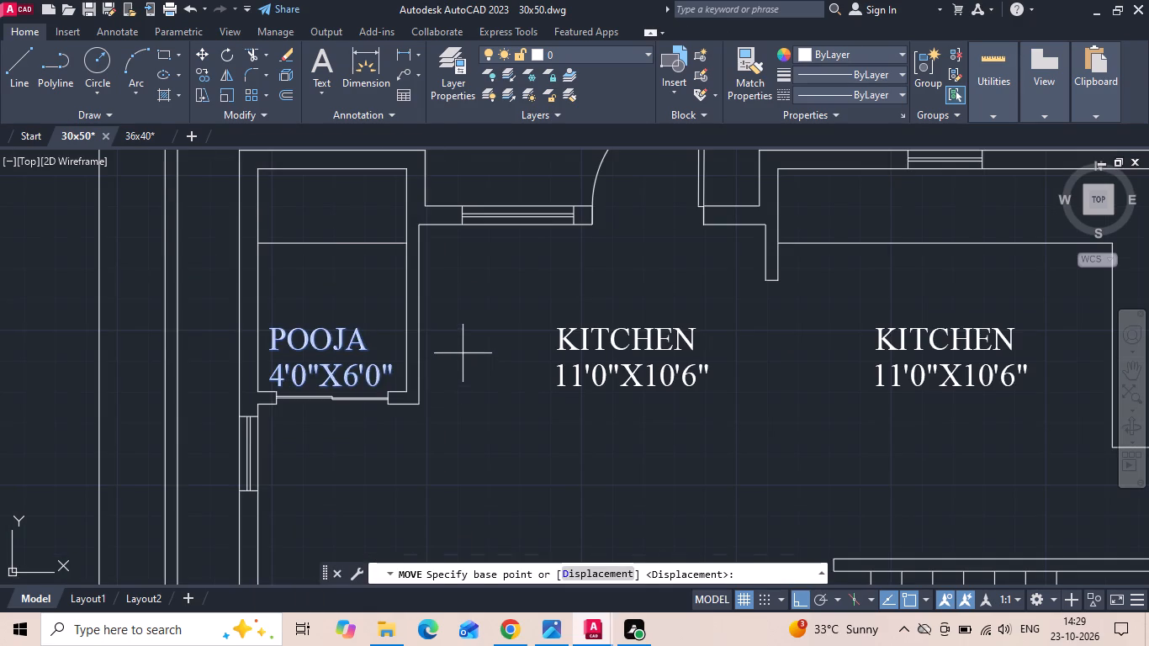
{"action": "left_click", "coordinate": [463, 351]}
{"action": "left_click", "coordinate": [469, 294]}
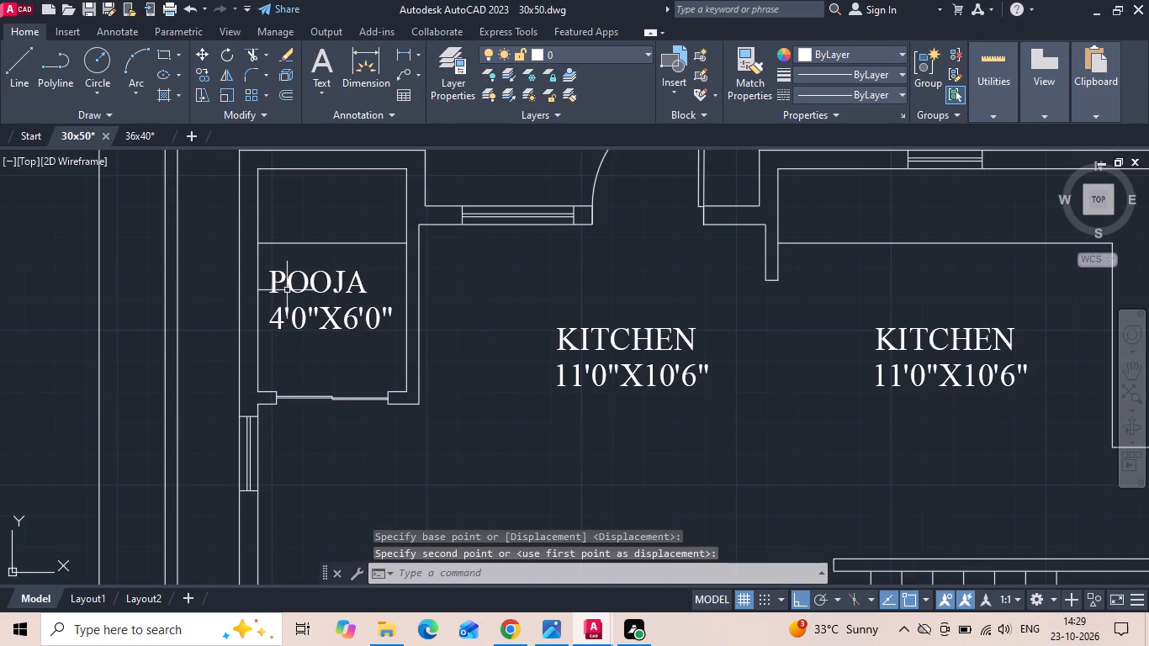
Indent the POOJA name by one space to centre it over its size line, and save the drawing.
{"action": "double_click", "coordinate": [275, 273]}
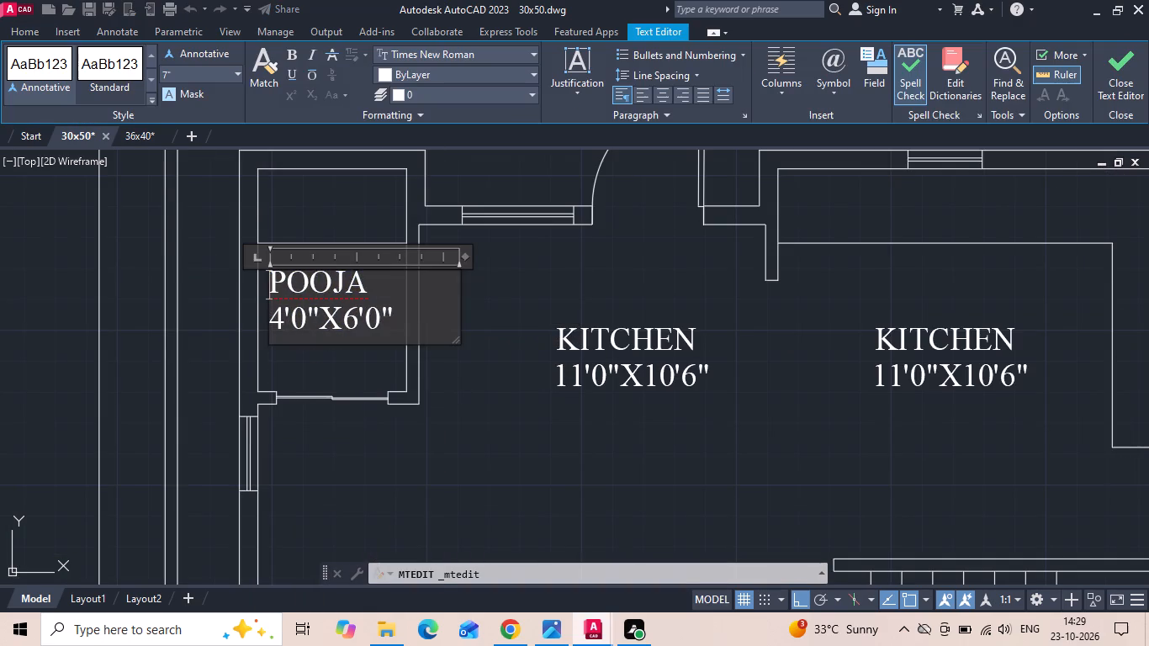
{"action": "key", "text": "space"}
{"action": "left_click", "coordinate": [316, 366]}
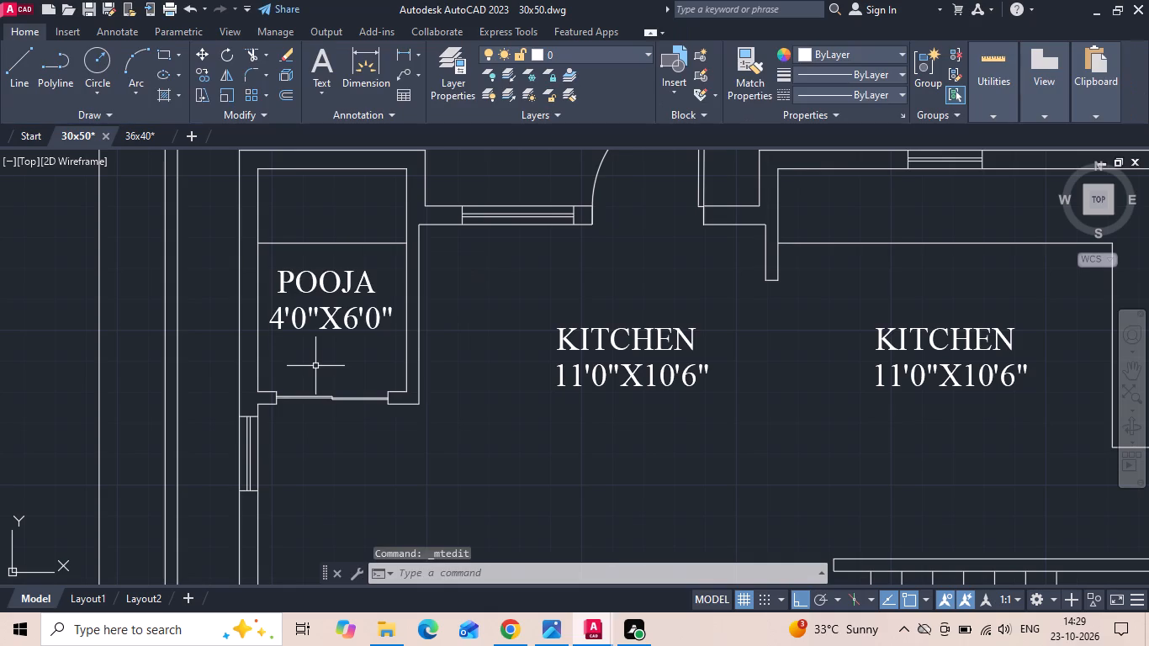
{"action": "key", "text": "ctrl+s"}
Replace the name KITCHEN with DINING on the label copied into the dining area.
{"action": "scroll", "coordinate": [320, 347], "scroll_direction": "down", "scroll_amount": 1}
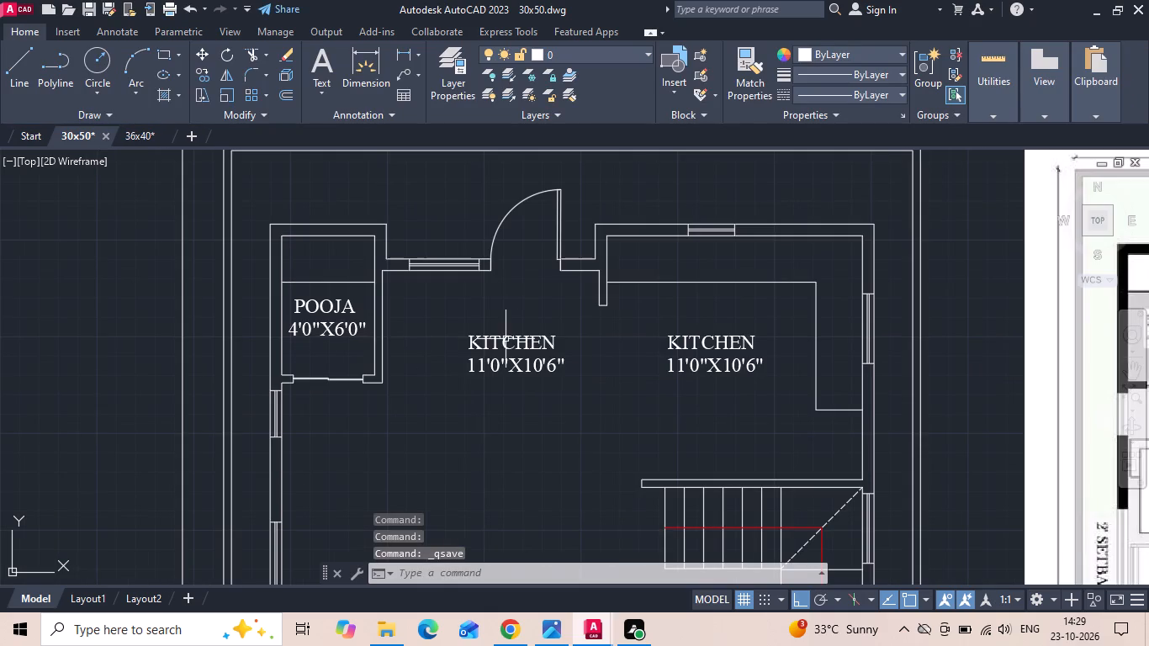
{"action": "double_click", "coordinate": [517, 339]}
{"action": "scroll", "coordinate": [554, 347], "scroll_direction": "up", "scroll_amount": 2}
{"action": "double_click", "coordinate": [547, 336]}
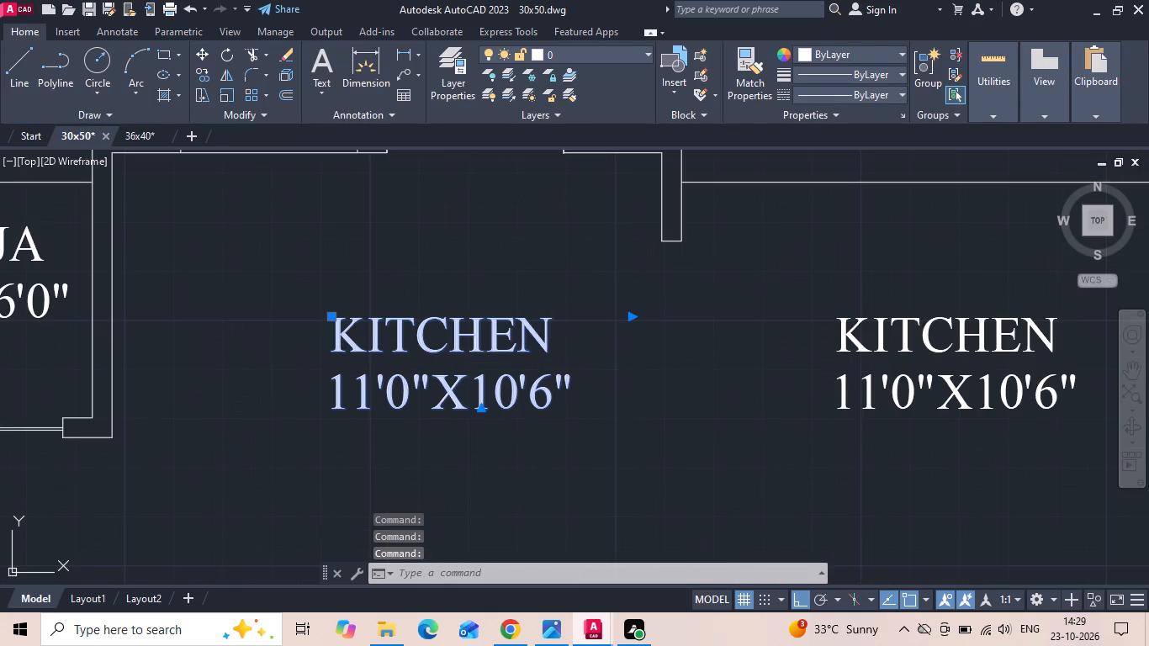
{"action": "left_click_drag", "start_coordinate": [559, 336], "coordinate": [216, 342]}
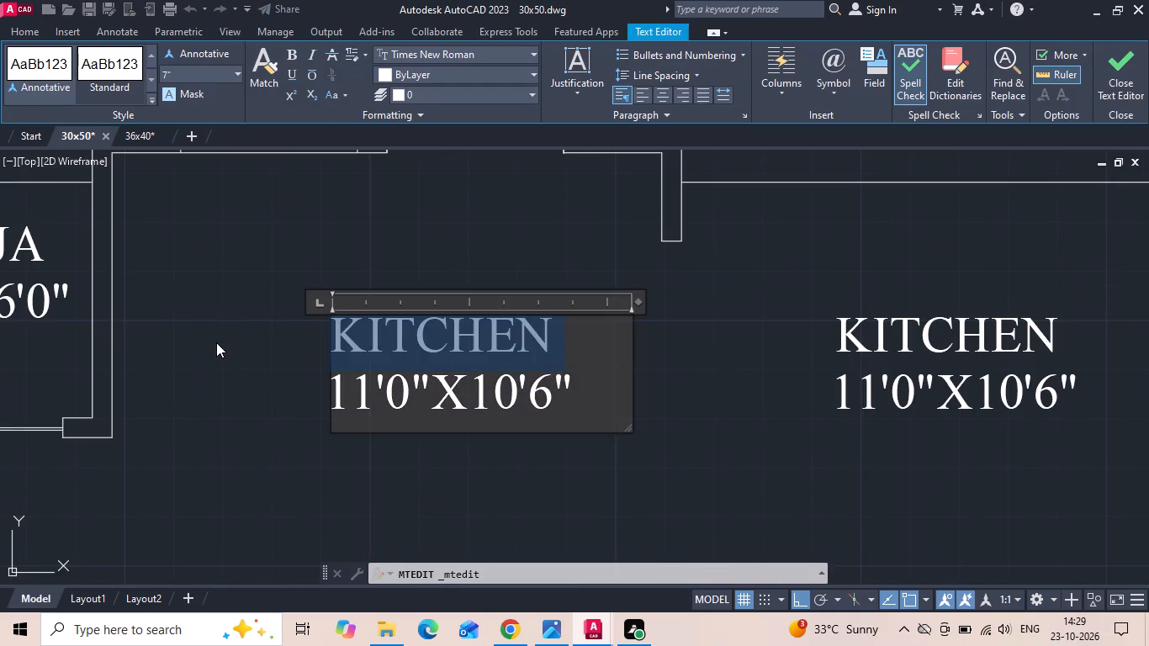
{"action": "key", "text": "BackSpace"}
{"action": "type", "text": "DININ"}
{"action": "key", "text": "g"}
{"action": "key", "text": "Return"}
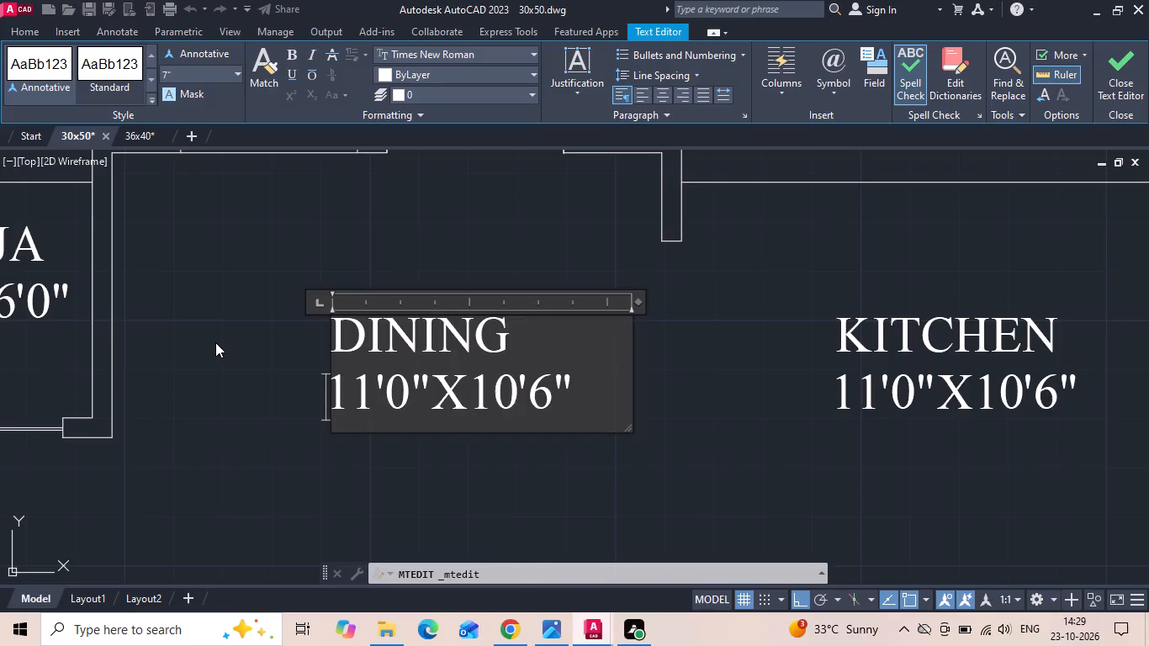
Change the size line of the DINING label to 9'6"X6'0", matching the reference image.
{"action": "scroll", "coordinate": [215, 342], "scroll_direction": "down", "scroll_amount": 3}
{"action": "scroll", "coordinate": [216, 357], "scroll_direction": "up", "scroll_amount": 1}
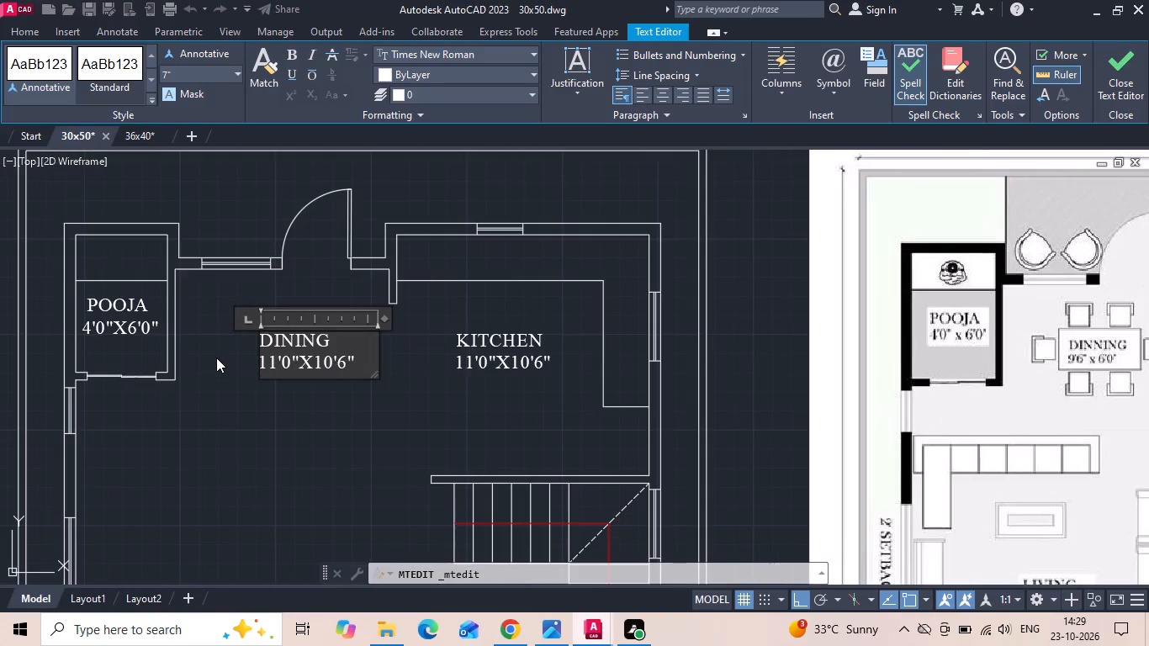
{"action": "left_click", "coordinate": [347, 366]}
{"action": "key", "text": "BackSpace"}
{"action": "key", "text": "0"}
{"action": "scroll", "coordinate": [320, 353], "scroll_direction": "up", "scroll_amount": 1}
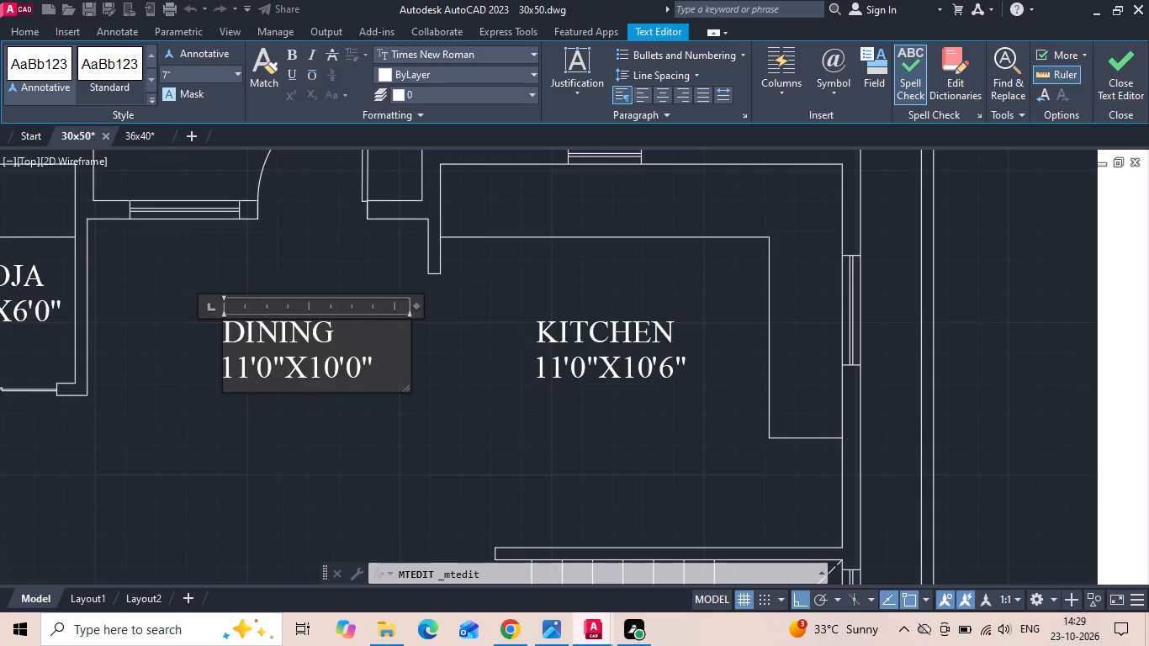
{"action": "left_click", "coordinate": [336, 365]}
{"action": "type", "text": "\\\\"}
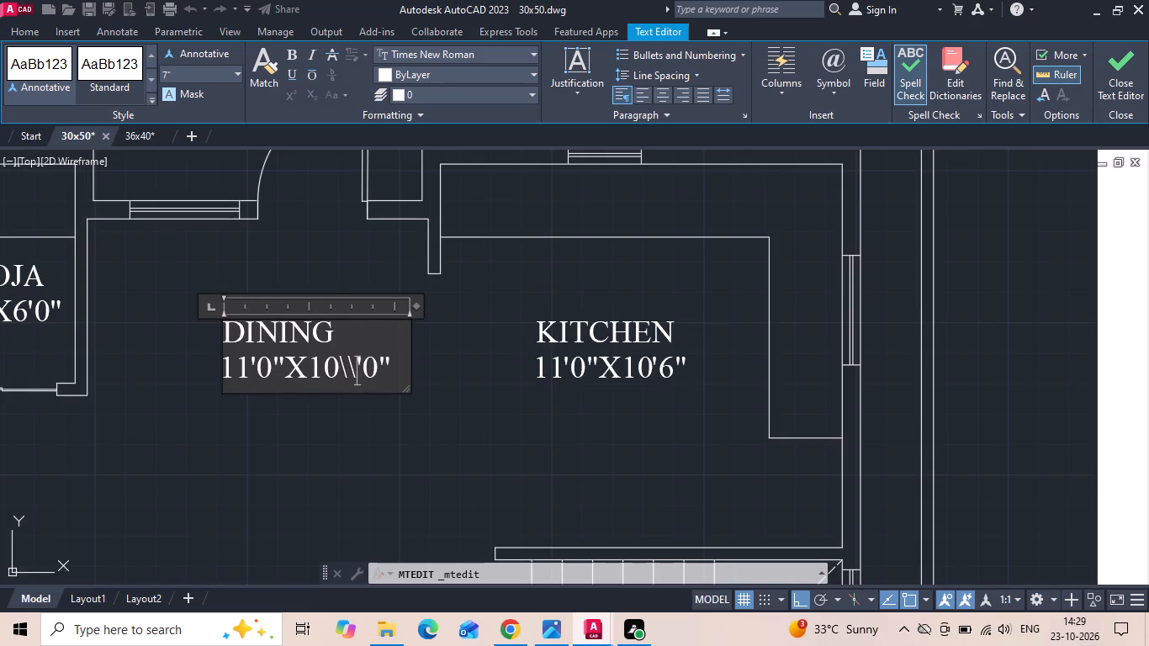
{"action": "key", "text": "BackSpace"}
{"action": "key", "text": "BackSpace"}
{"action": "key", "text": "BackSpace"}
{"action": "key", "text": "BackSpace"}
{"action": "key", "text": "6"}
{"action": "left_click", "coordinate": [270, 366]}
{"action": "key", "text": "BackSpace"}
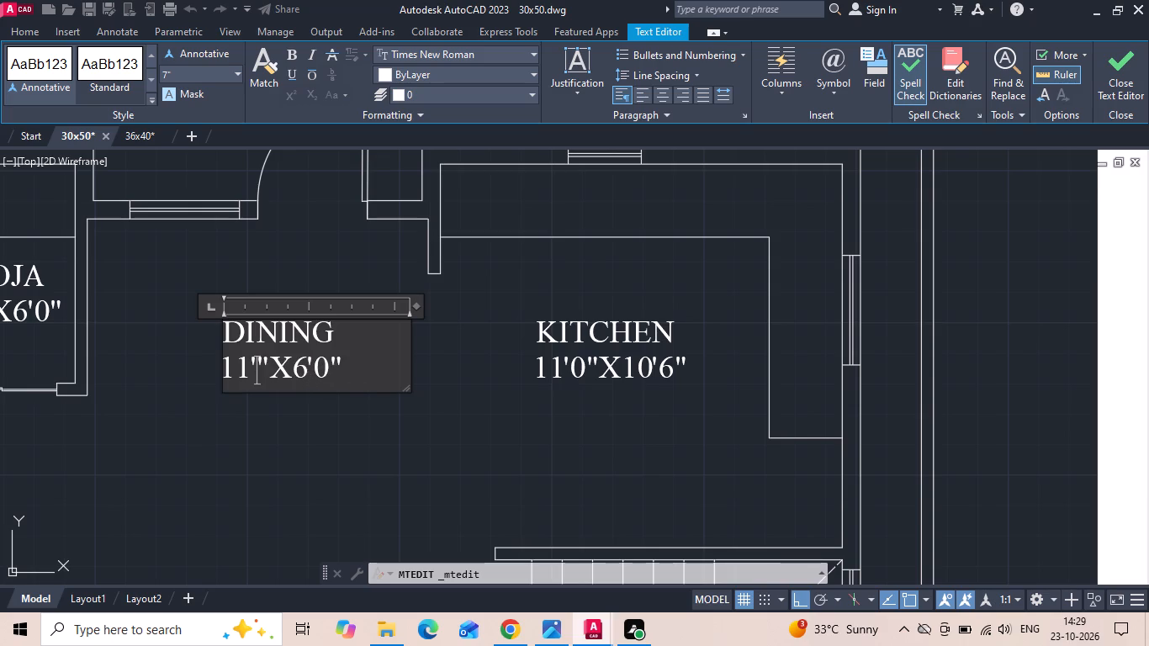
{"action": "key", "text": "6"}
{"action": "left_click", "coordinate": [246, 367]}
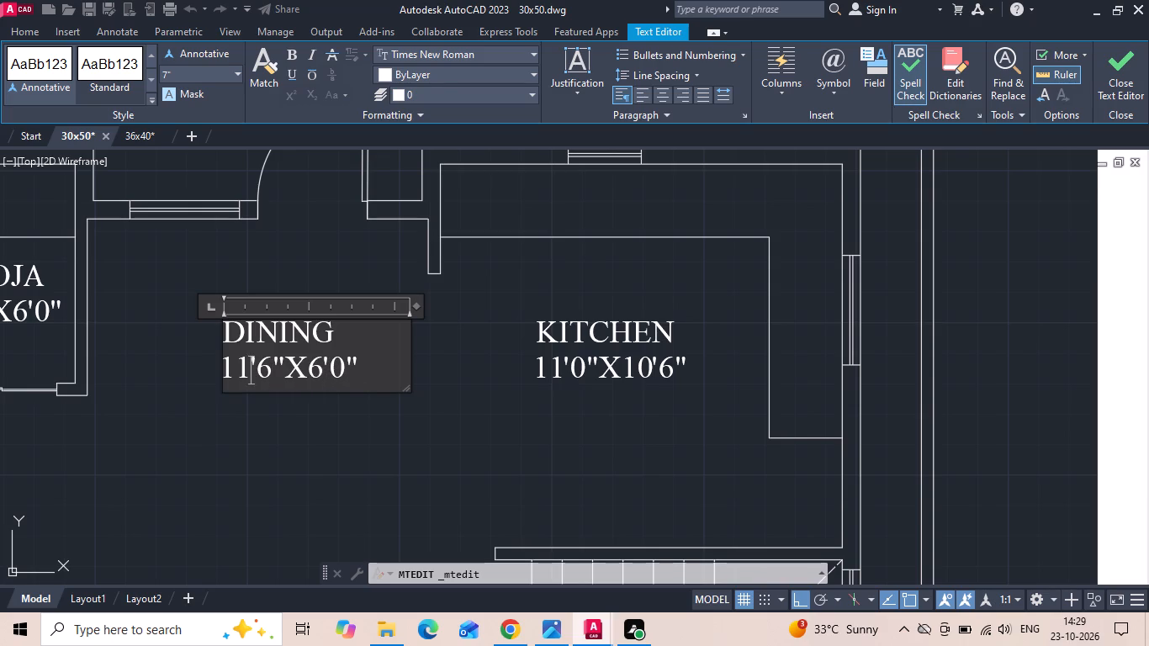
{"action": "key", "text": "BackSpace"}
{"action": "key", "text": "BackSpace"}
{"action": "key", "text": "9"}
{"action": "left_click", "coordinate": [256, 422]}
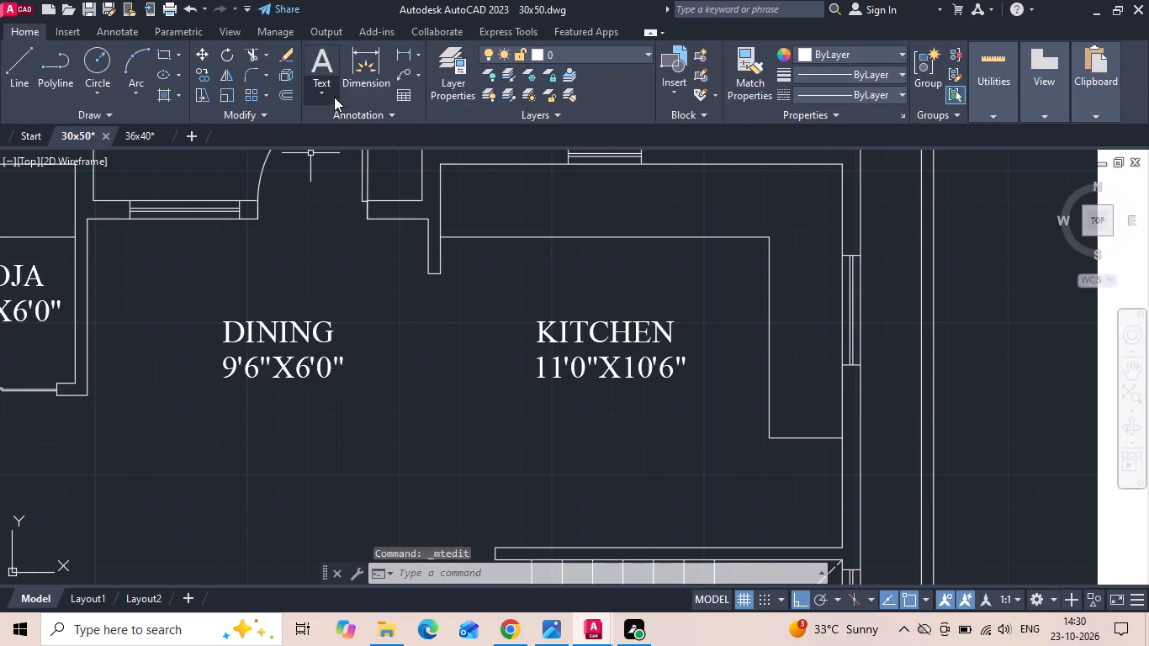
Measure the dining area's width between the pooja room wall and the kitchen wall stub with a temporary linear dimension.
{"action": "left_click", "coordinate": [402, 56]}
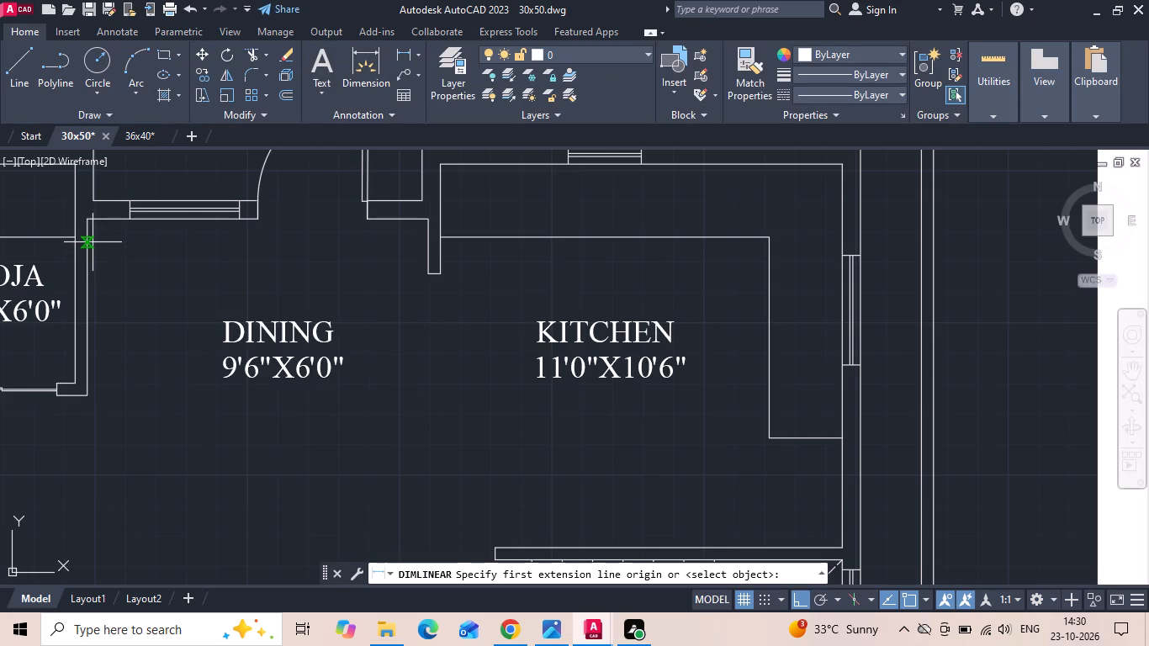
{"action": "left_click", "coordinate": [93, 242]}
{"action": "left_click", "coordinate": [432, 242]}
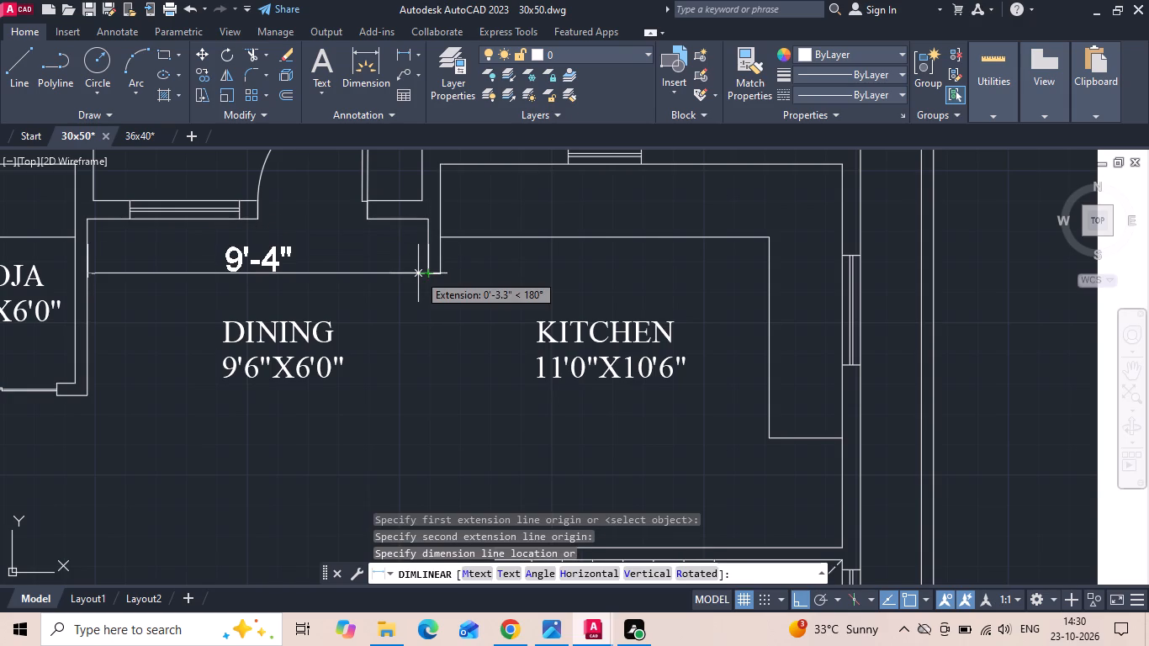
{"action": "key", "text": "Escape"}
Try to measure the dining area's width on the reference image, starting from the pooja room wall, with a linear dimension.
{"action": "scroll", "coordinate": [418, 272], "scroll_direction": "down", "scroll_amount": 1}
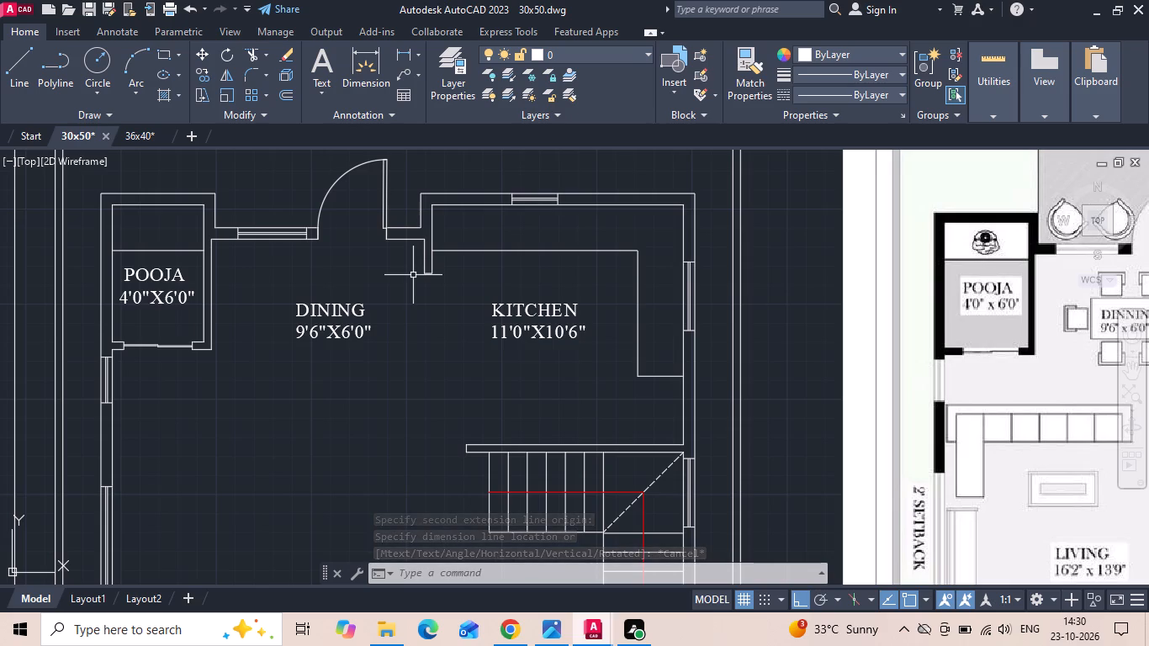
{"action": "scroll", "coordinate": [1002, 278], "scroll_direction": "up", "scroll_amount": 1}
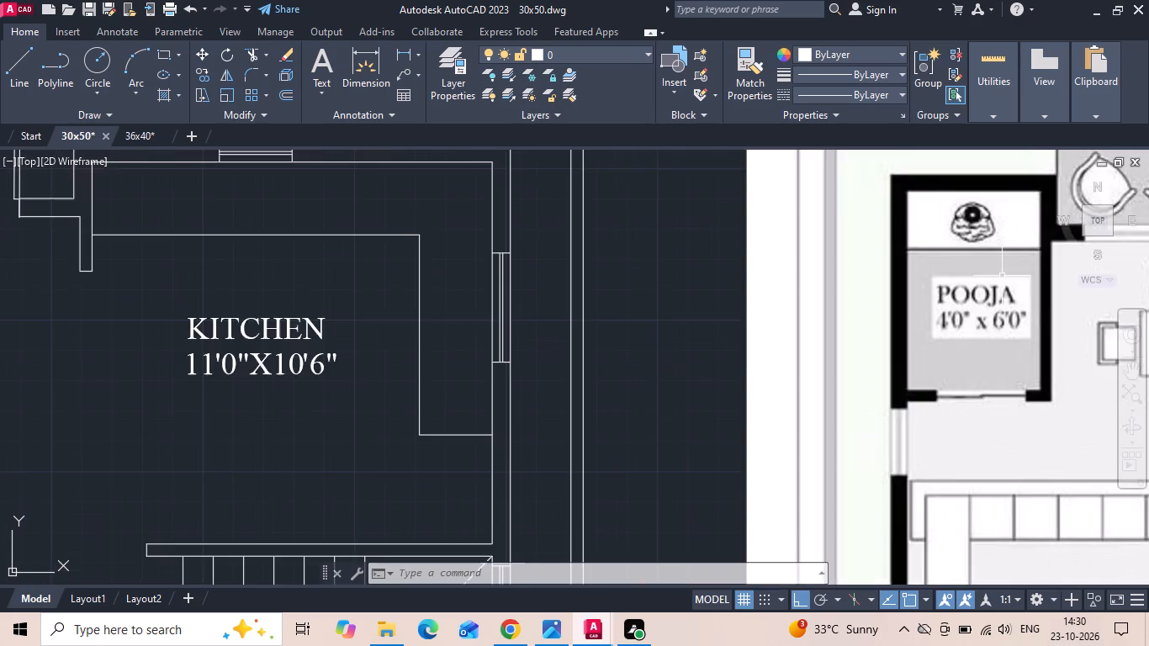
{"action": "middle_click_drag", "start_coordinate": [988, 270], "coordinate": [803, 271]}
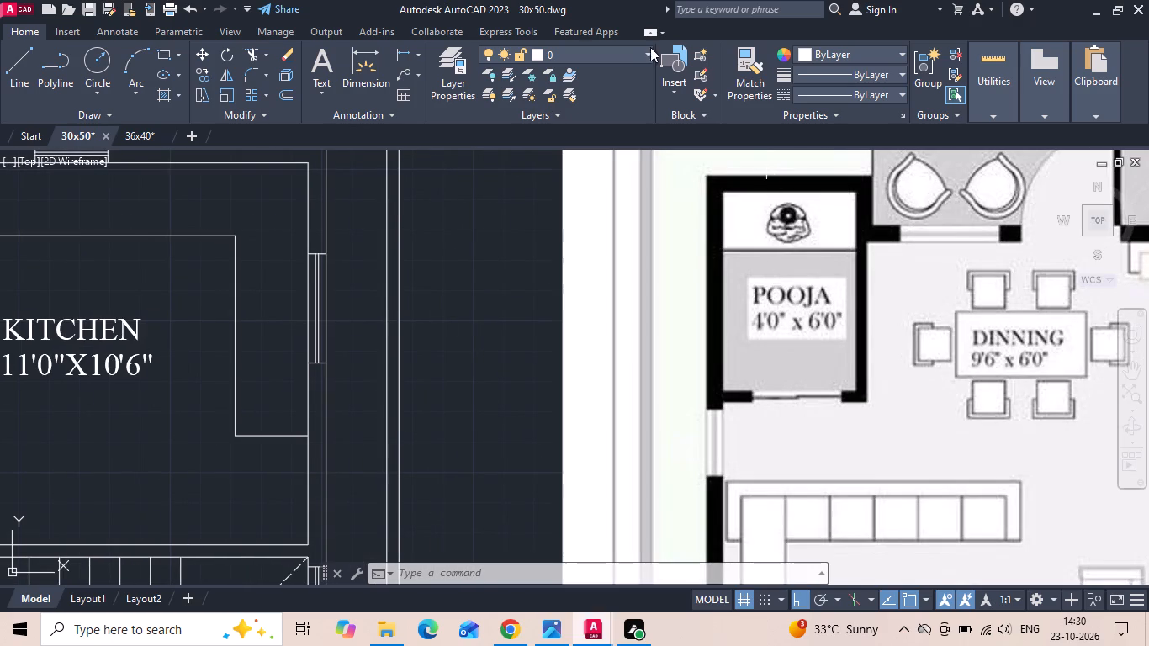
{"action": "left_click", "coordinate": [409, 51]}
{"action": "scroll", "coordinate": [881, 256], "scroll_direction": "up", "scroll_amount": 2}
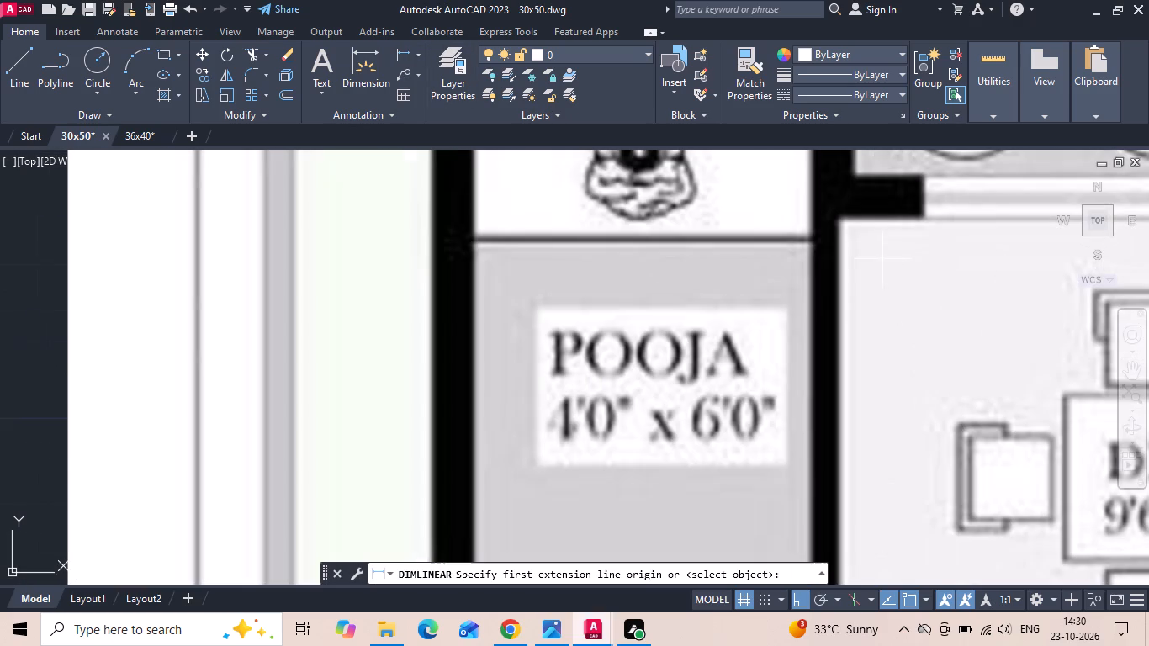
{"action": "left_click", "coordinate": [841, 221]}
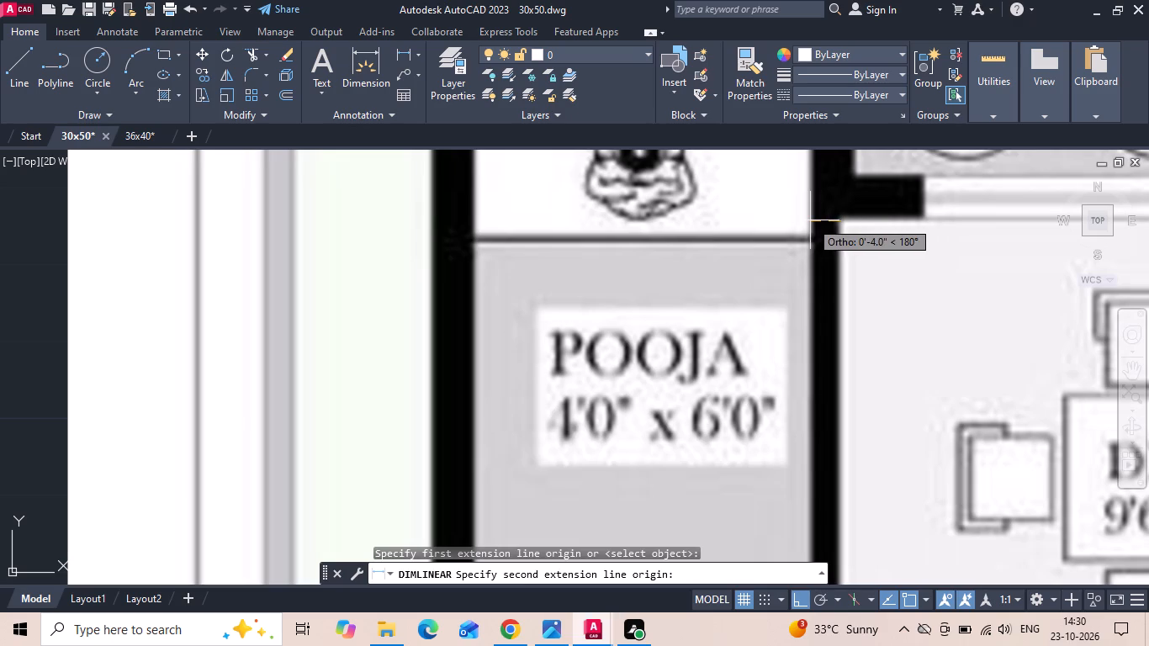
{"action": "scroll", "coordinate": [809, 220], "scroll_direction": "down", "scroll_amount": 2}
{"action": "middle_click_drag", "start_coordinate": [968, 242], "coordinate": [803, 246]}
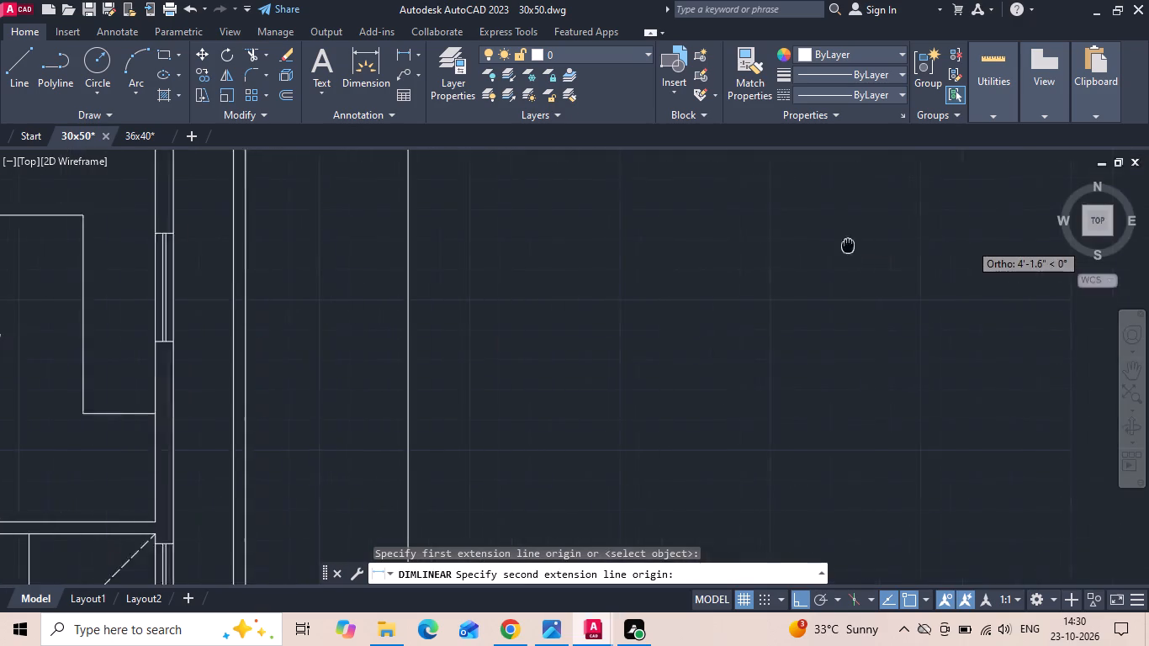
{"action": "middle_click_drag", "start_coordinate": [803, 246], "coordinate": [629, 273]}
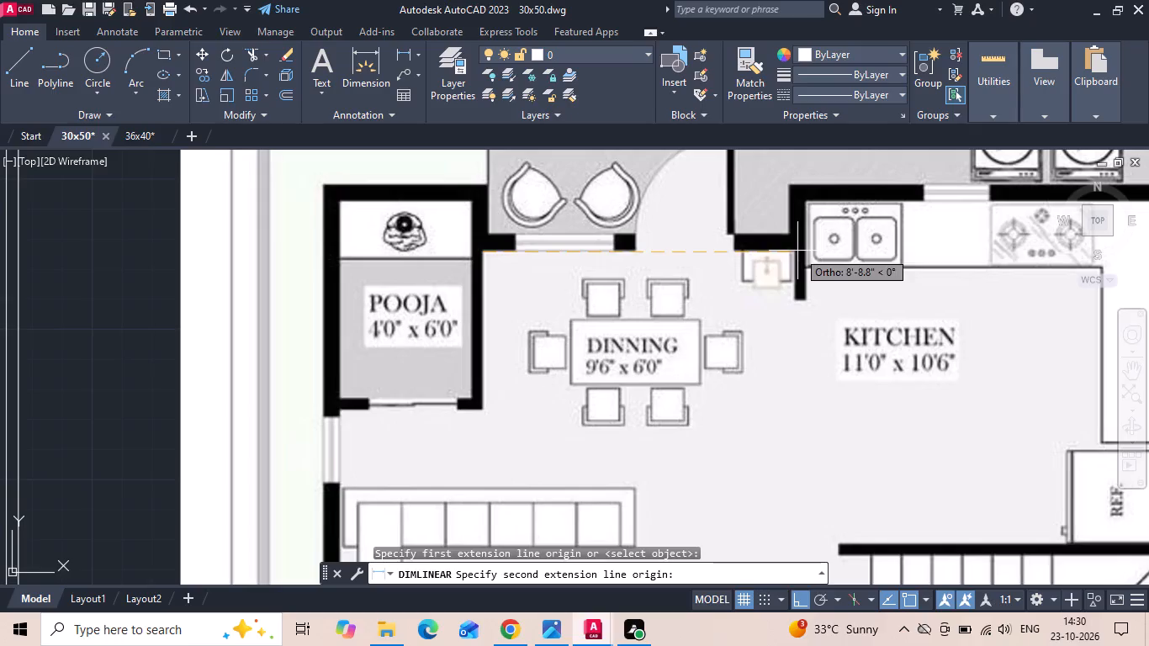
{"action": "key", "text": "Escape"}
Measure the thickness of the wall stub between the dining area and the kitchen with a temporary linear dimension.
{"action": "scroll", "coordinate": [823, 297], "scroll_direction": "down", "scroll_amount": 2}
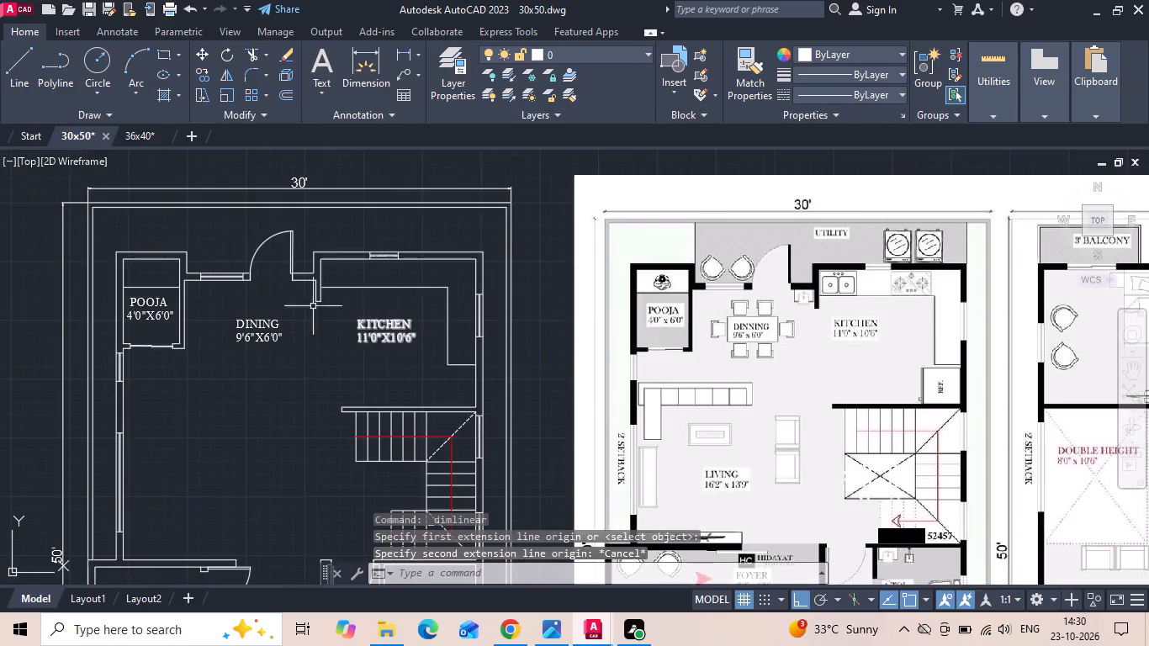
{"action": "scroll", "coordinate": [261, 281], "scroll_direction": "up", "scroll_amount": 2}
{"action": "middle_click_drag", "start_coordinate": [371, 324], "coordinate": [460, 339]}
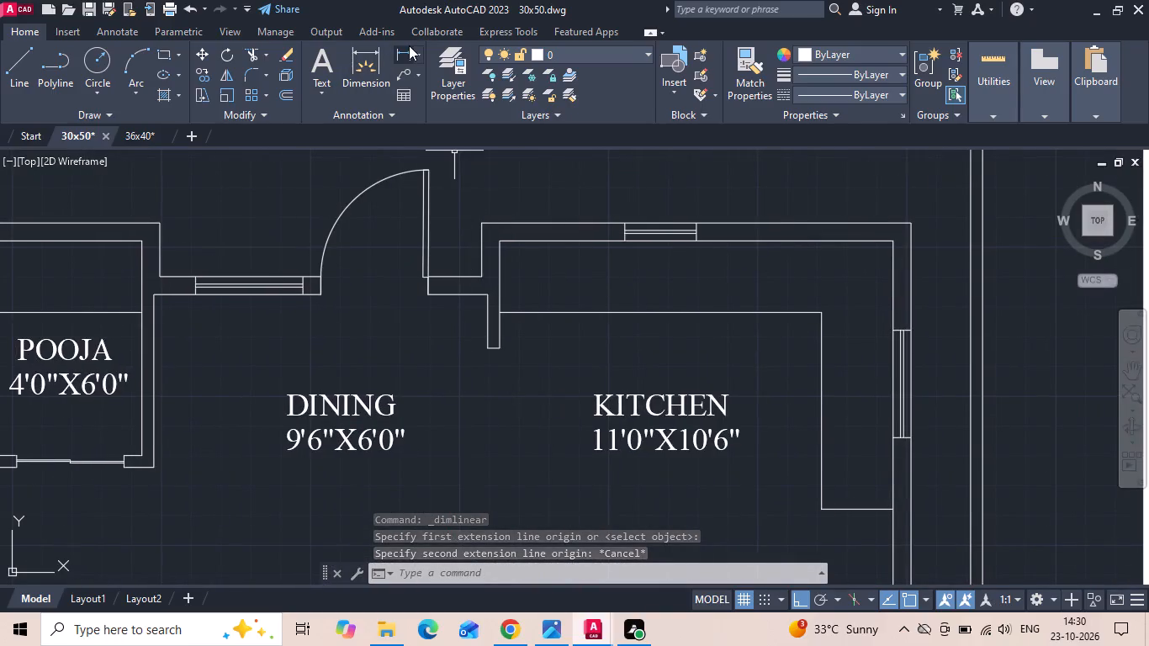
{"action": "left_click", "coordinate": [410, 49]}
{"action": "scroll", "coordinate": [469, 273], "scroll_direction": "up", "scroll_amount": 1}
{"action": "left_click", "coordinate": [498, 310]}
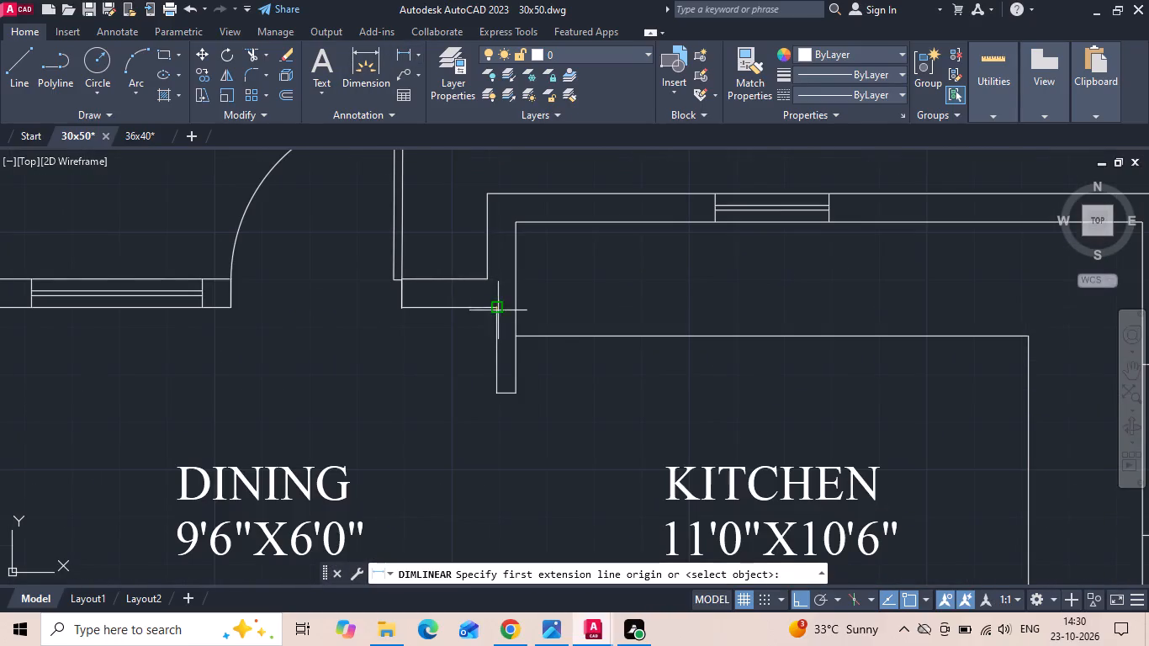
{"action": "left_click", "coordinate": [515, 309]}
{"action": "key", "text": "Escape"}
Change the size line of the DINING label to 9'4"X6'0".
{"action": "scroll", "coordinate": [485, 356], "scroll_direction": "down", "scroll_amount": 1}
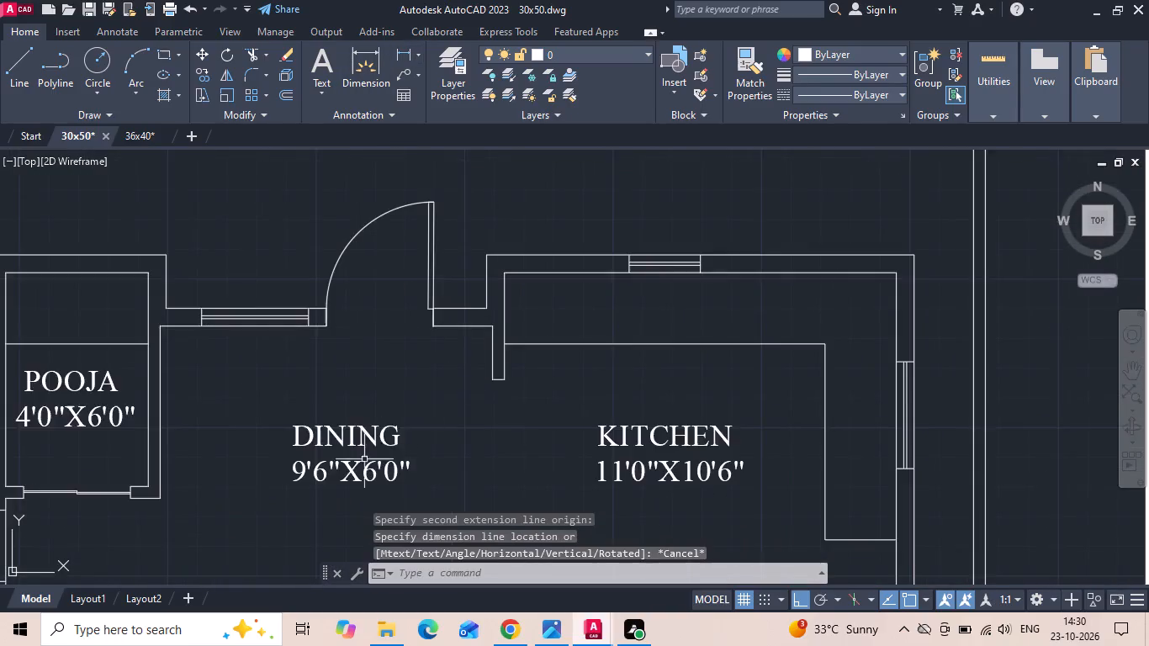
{"action": "double_click", "coordinate": [327, 474]}
{"action": "double_click", "coordinate": [321, 474]}
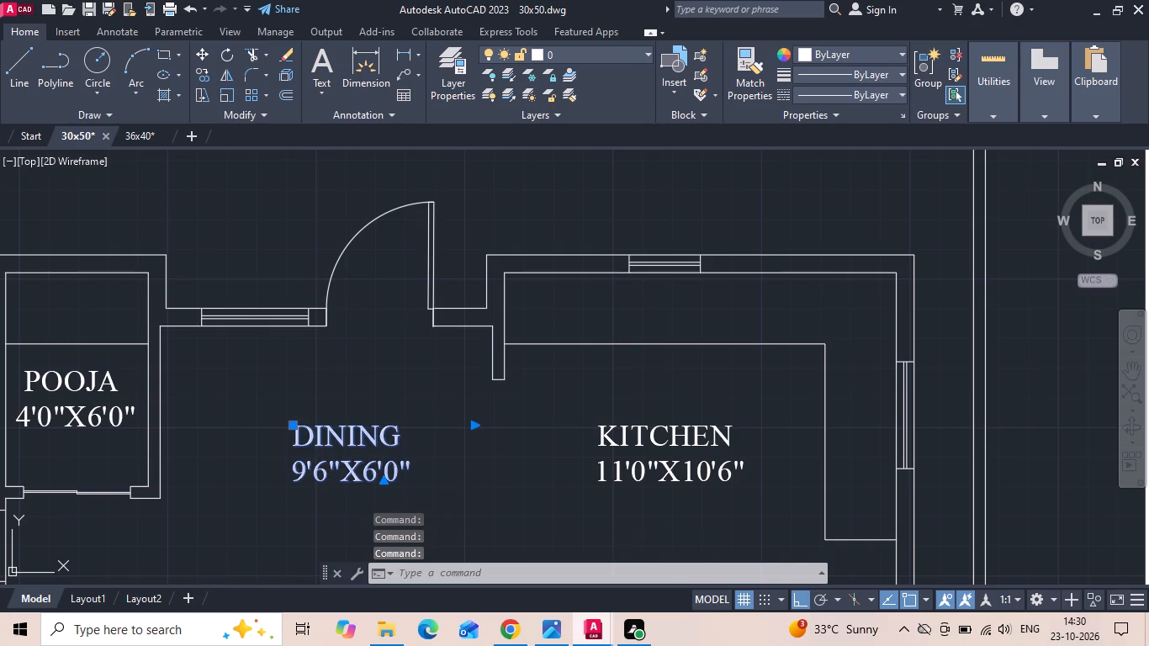
{"action": "key", "text": "BackSpace"}
{"action": "key", "text": "4"}
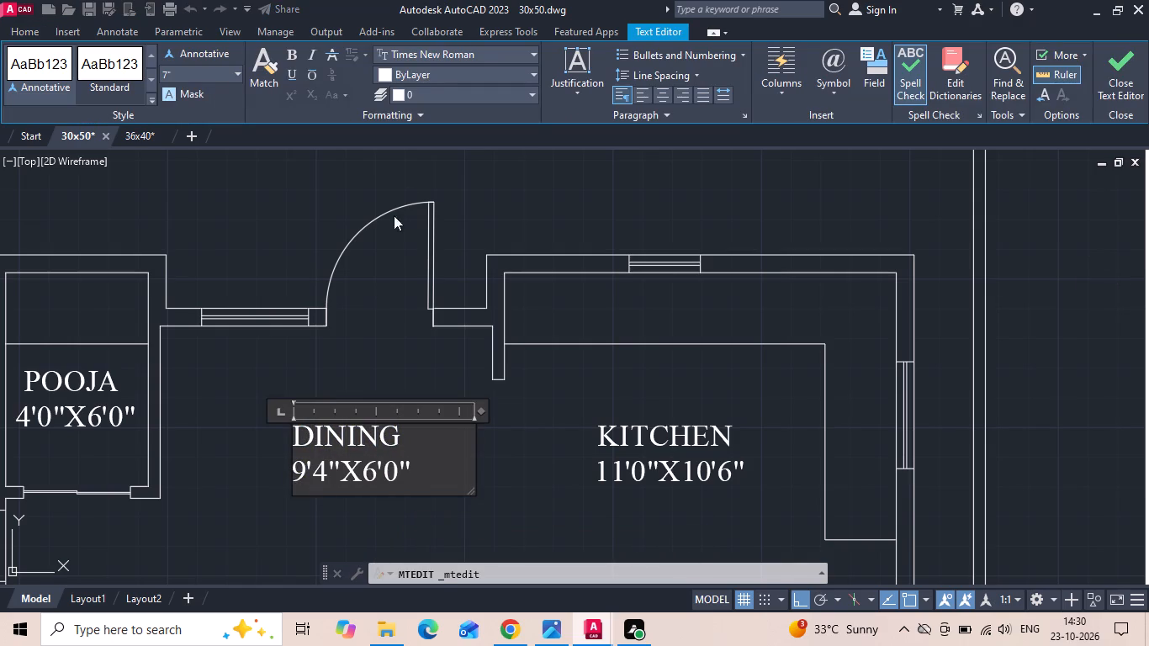
{"action": "left_click", "coordinate": [385, 336]}
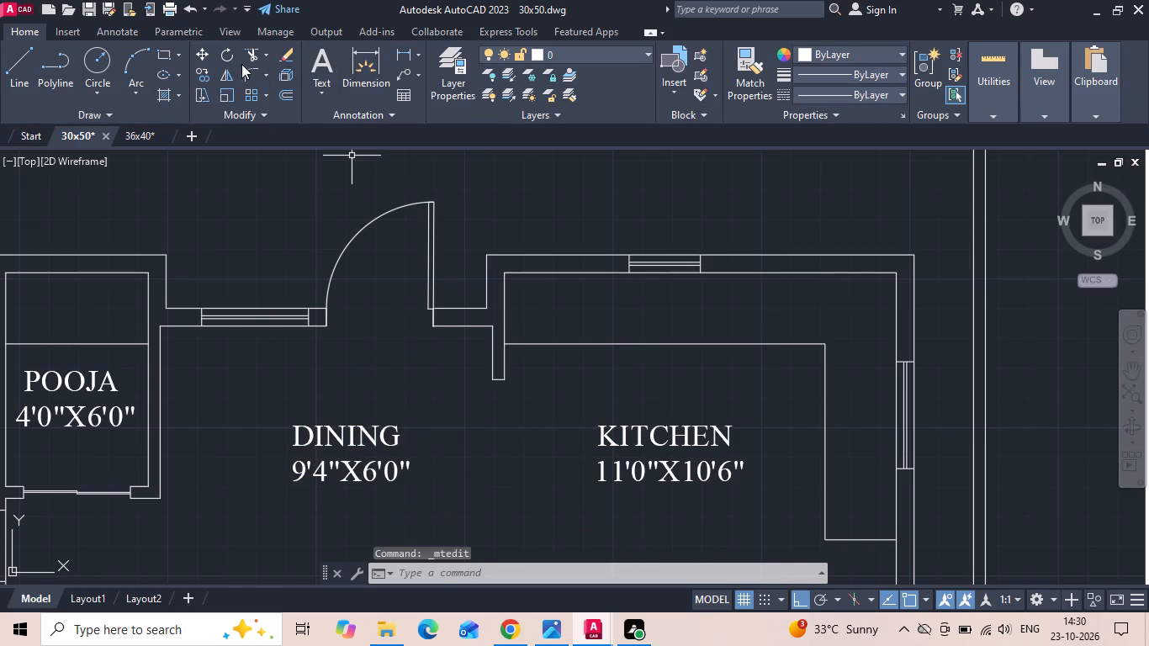
Measure the dining area's width again between the pooja room wall and the kitchen wall stub with a temporary linear dimension.
{"action": "left_click", "coordinate": [404, 51]}
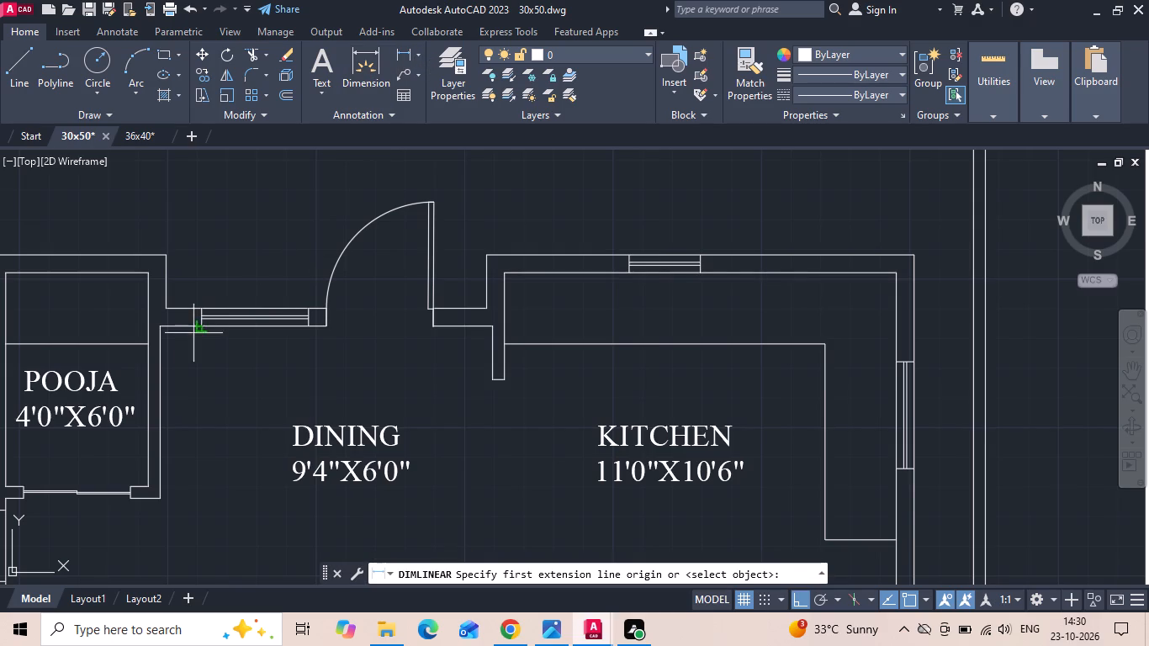
{"action": "left_click", "coordinate": [163, 355]}
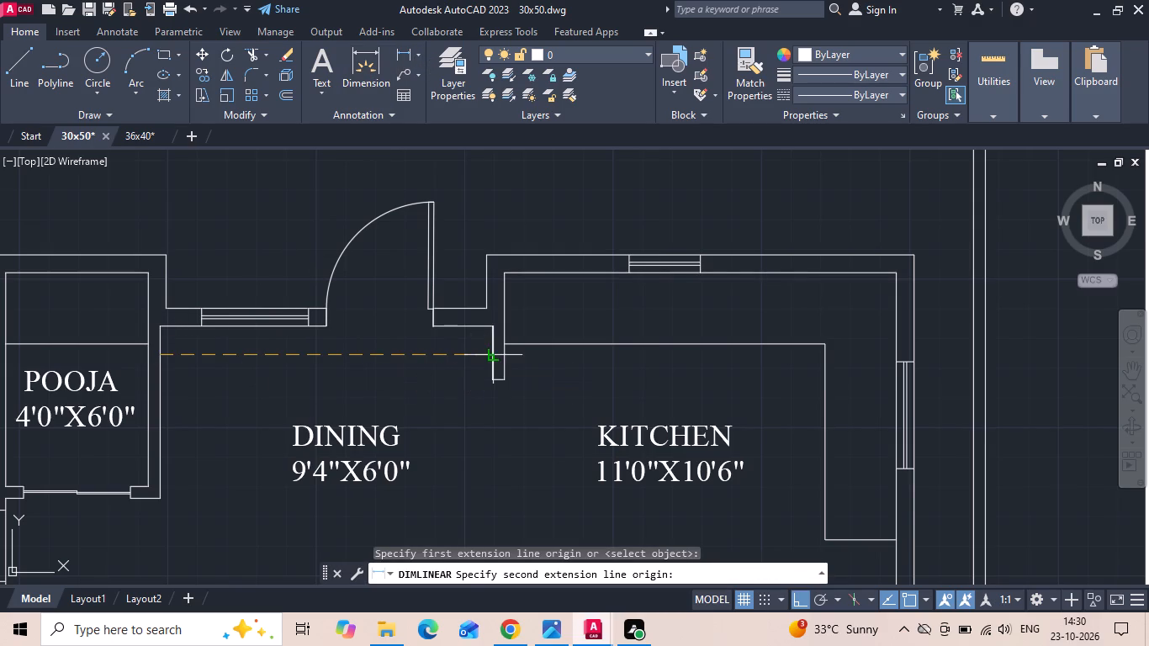
{"action": "left_click", "coordinate": [495, 357]}
{"action": "key", "text": "Escape"}
Move the DINING label a short distance horizontally toward the pooja room.
{"action": "scroll", "coordinate": [384, 328], "scroll_direction": "down", "scroll_amount": 1}
{"action": "left_click", "coordinate": [368, 394]}
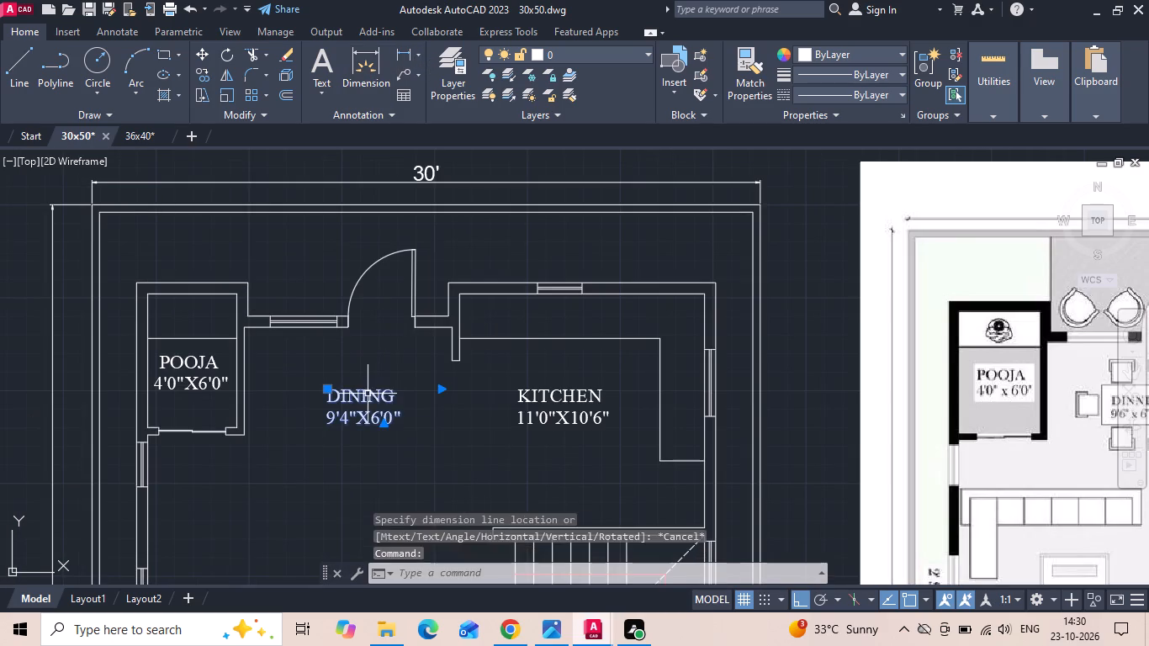
{"action": "right_click", "coordinate": [368, 394]}
{"action": "left_click", "coordinate": [422, 304]}
{"action": "left_click", "coordinate": [441, 468]}
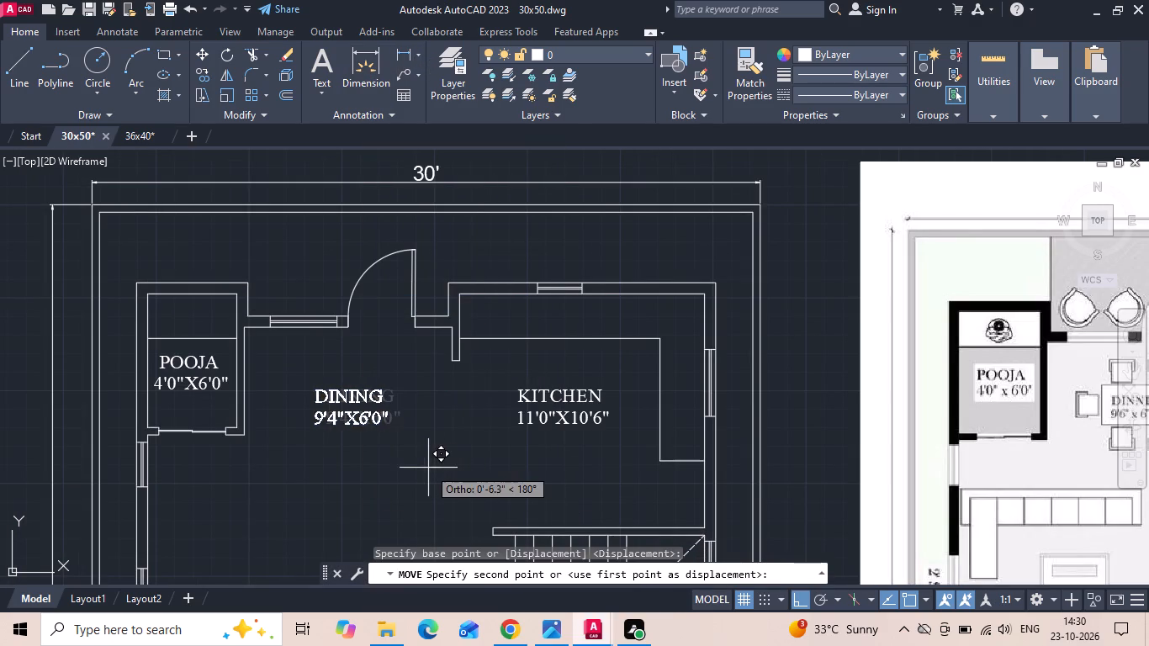
{"action": "left_click", "coordinate": [407, 466]}
Copy the DINING label straight down into the living area beside the staircase.
{"action": "middle_click_drag", "start_coordinate": [412, 416], "coordinate": [411, 341]}
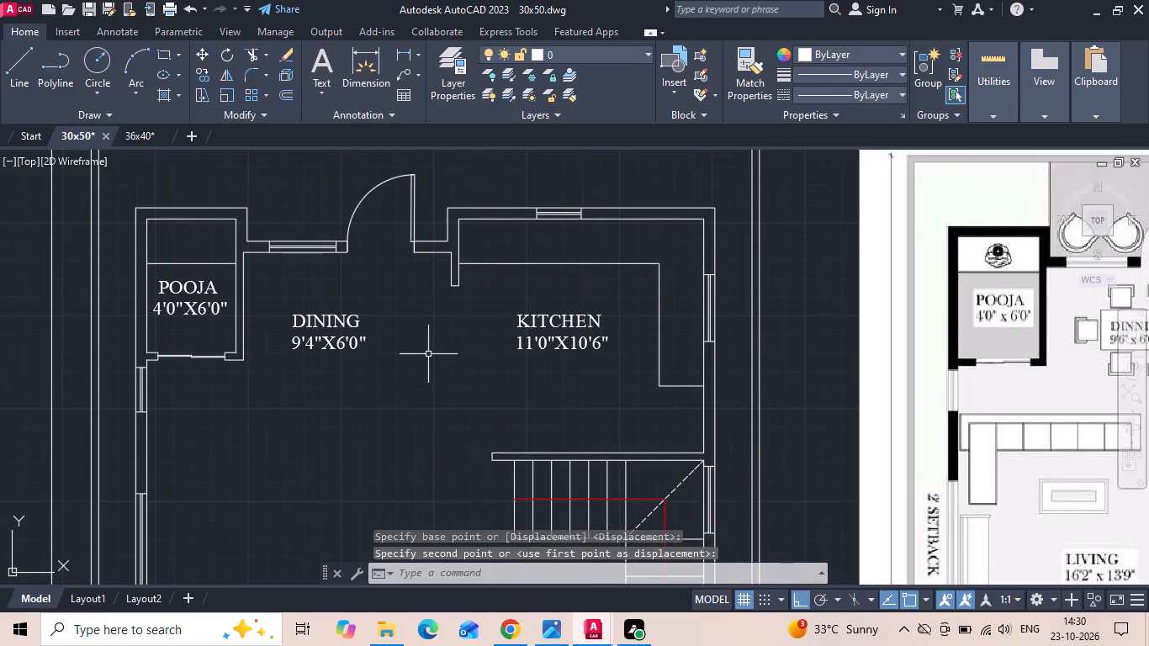
{"action": "scroll", "coordinate": [352, 303], "scroll_direction": "down", "scroll_amount": 1}
{"action": "middle_click_drag", "start_coordinate": [307, 383], "coordinate": [316, 354]}
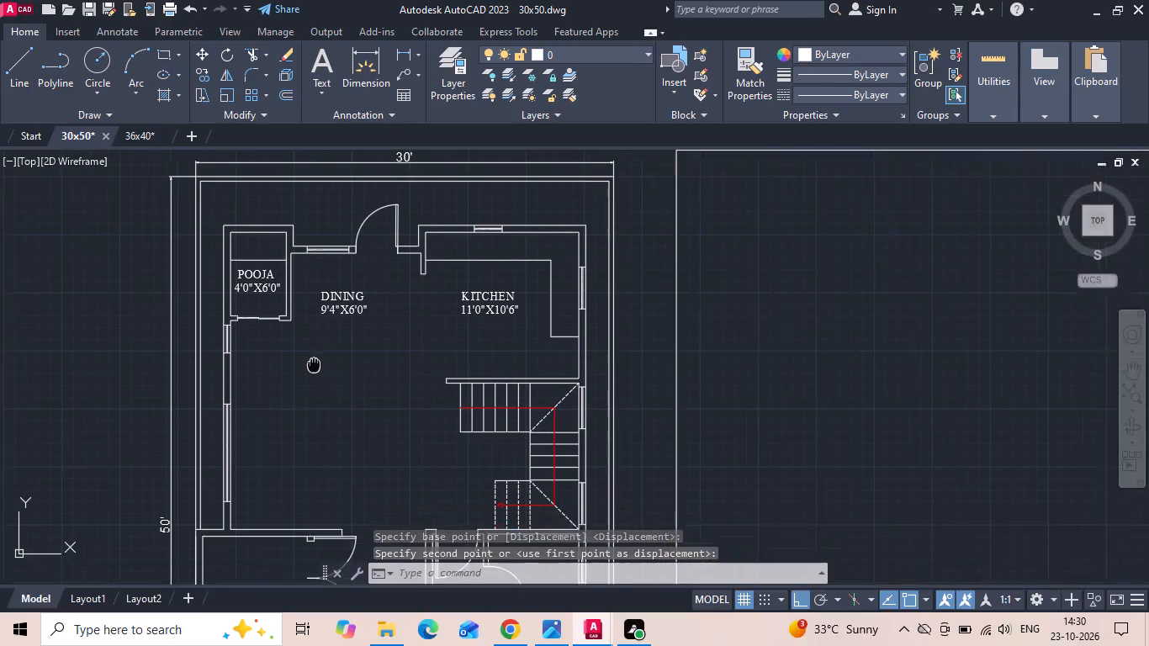
{"action": "middle_click_drag", "start_coordinate": [316, 354], "coordinate": [319, 344]}
{"action": "left_click", "coordinate": [351, 291]}
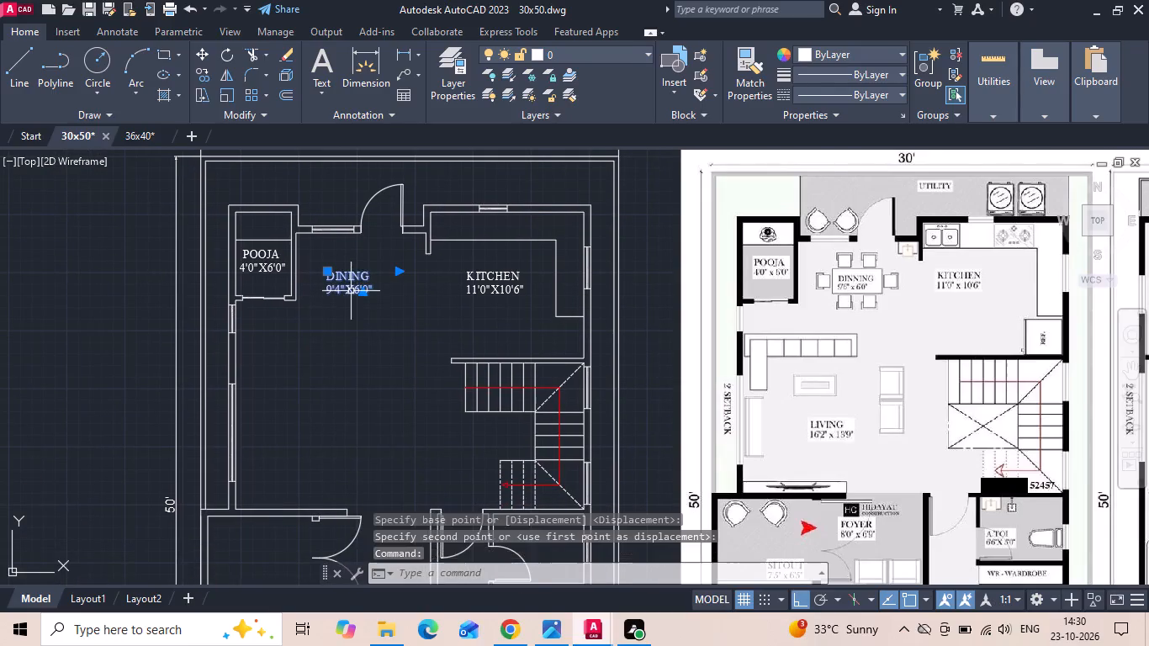
{"action": "right_click", "coordinate": [351, 290]}
{"action": "left_click", "coordinate": [373, 328]}
{"action": "left_click_drag", "start_coordinate": [360, 281], "coordinate": [362, 299]}
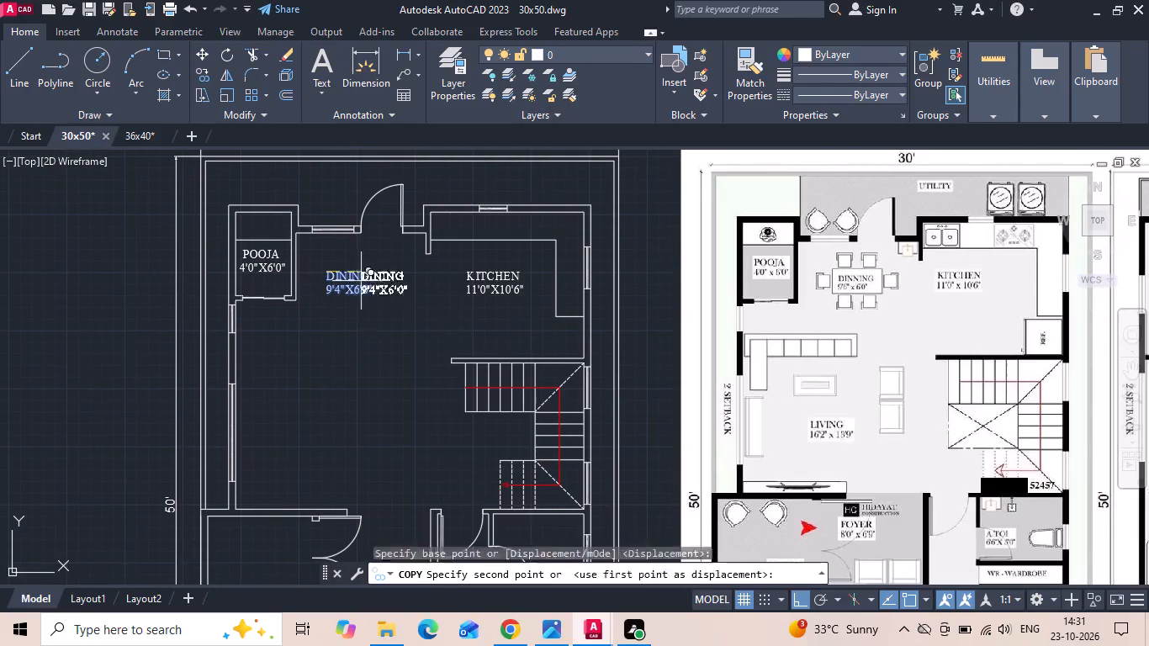
{"action": "left_click", "coordinate": [348, 399]}
{"action": "key", "text": "Escape"}
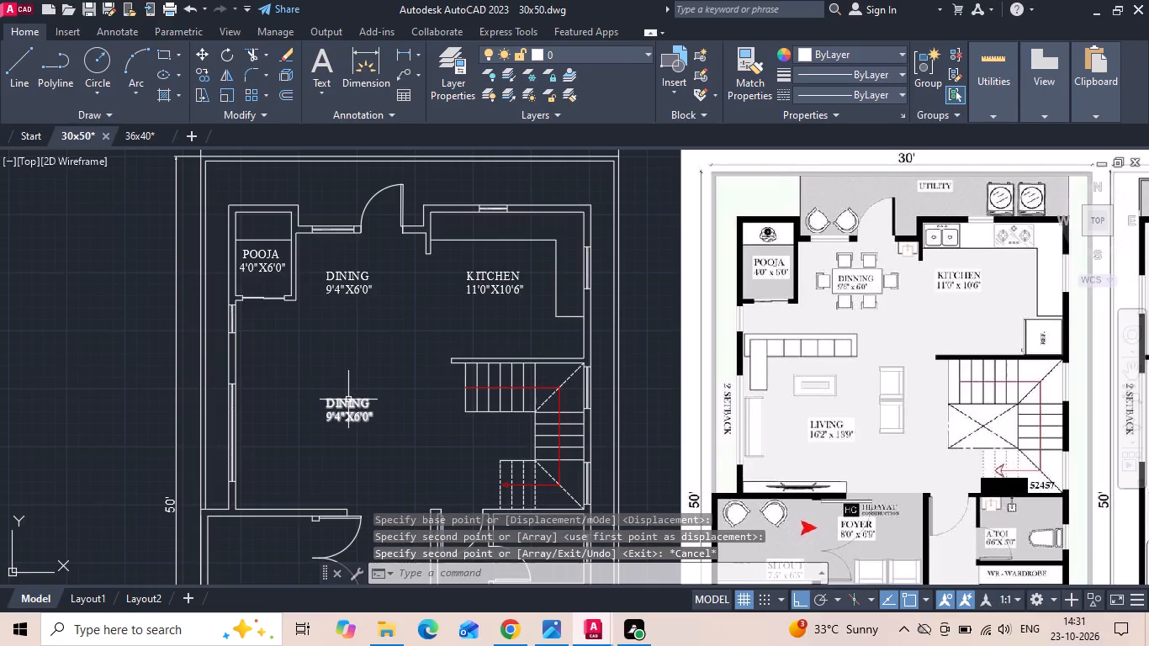
Replace the name DINING with LIVING on the label copied into the living area.
{"action": "double_click", "coordinate": [347, 401]}
{"action": "scroll", "coordinate": [347, 403], "scroll_direction": "up", "scroll_amount": 1}
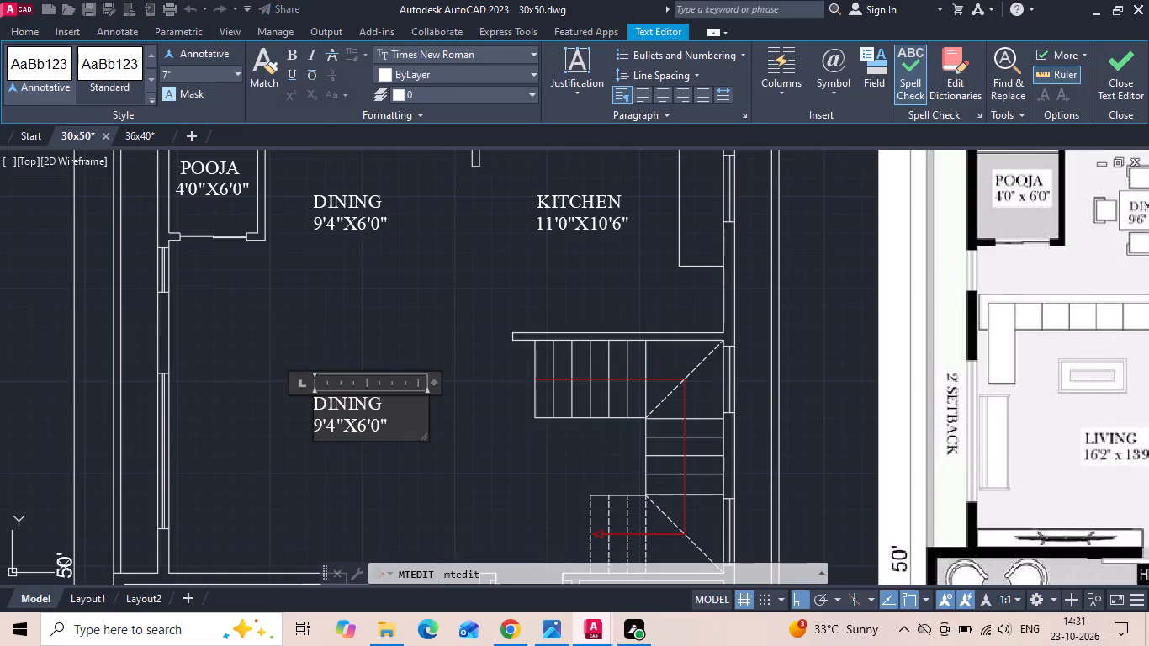
{"action": "left_click_drag", "start_coordinate": [383, 408], "coordinate": [247, 392]}
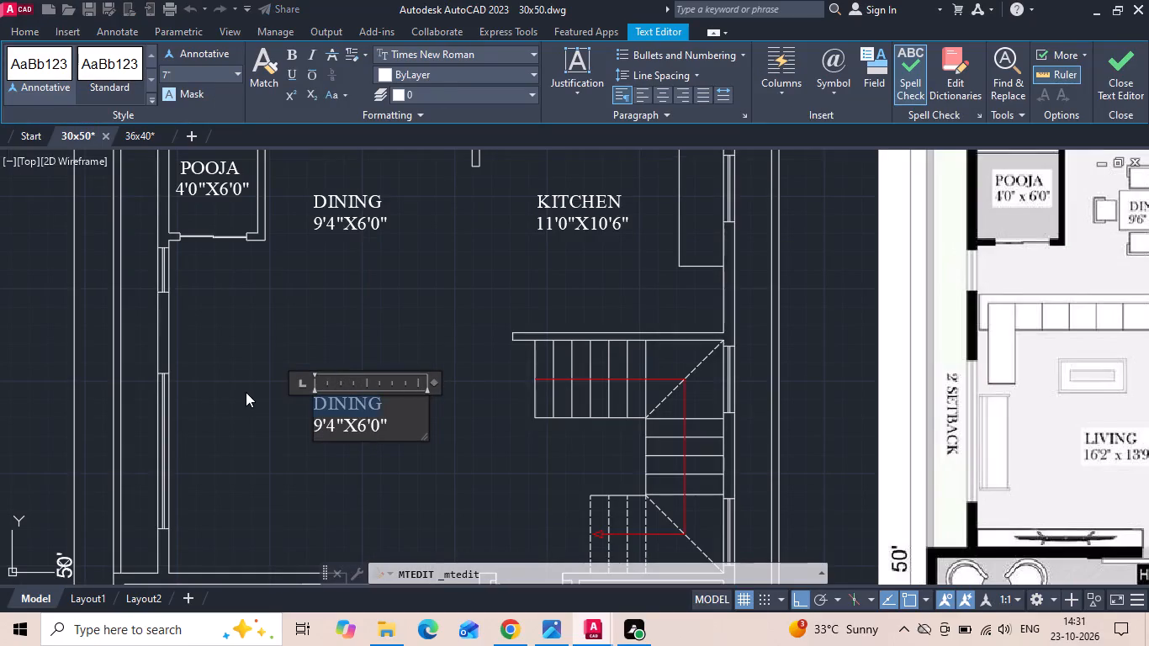
{"action": "key", "text": "BackSpace"}
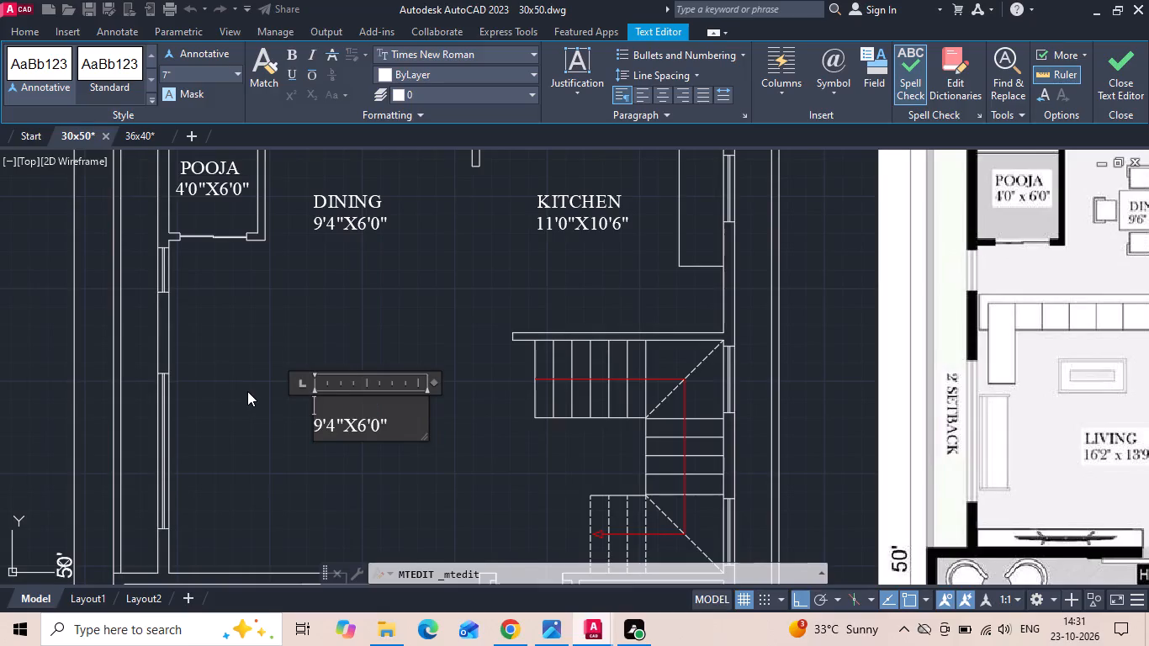
{"action": "type", "text": "LIVI"}
{"action": "type", "text": "NG"}
Change the size line of the LIVING label to 16'2"X13'9", matching the reference image.
{"action": "scroll", "coordinate": [250, 390], "scroll_direction": "down", "scroll_amount": 1}
{"action": "scroll", "coordinate": [249, 401], "scroll_direction": "up", "scroll_amount": 1}
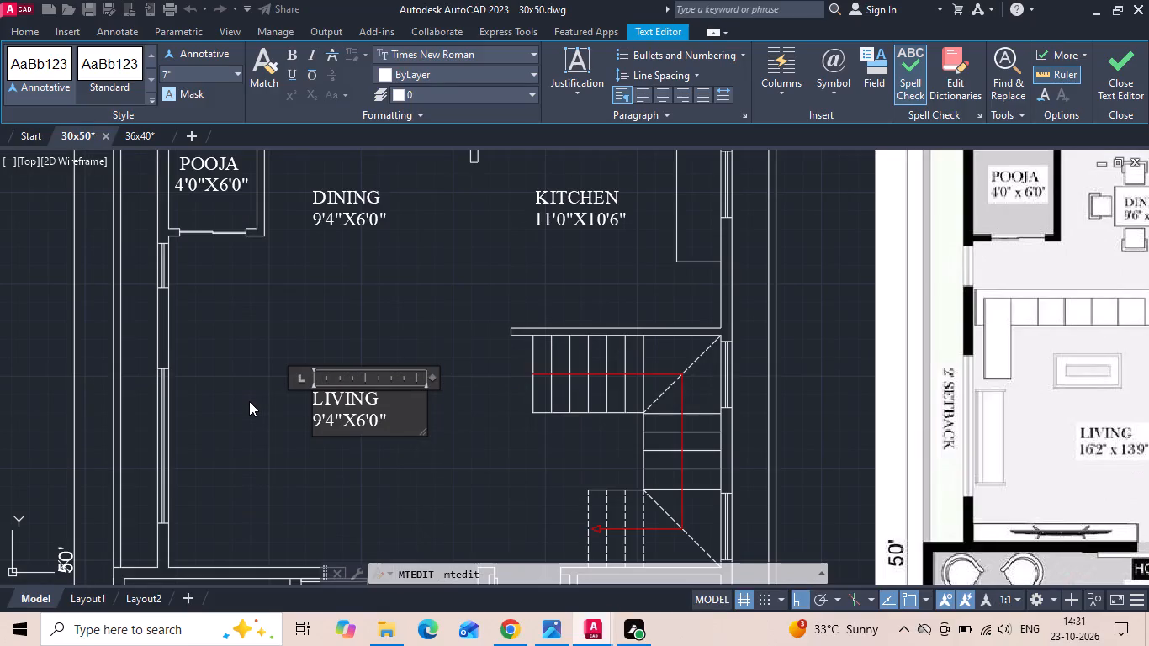
{"action": "left_click", "coordinate": [365, 425]}
{"action": "key", "text": "BackSpace"}
{"action": "key", "text": "1"}
{"action": "key", "text": "3"}
{"action": "left_click", "coordinate": [387, 425]}
{"action": "key", "text": "BackSpace"}
{"action": "key", "text": "9"}
{"action": "left_click", "coordinate": [334, 421]}
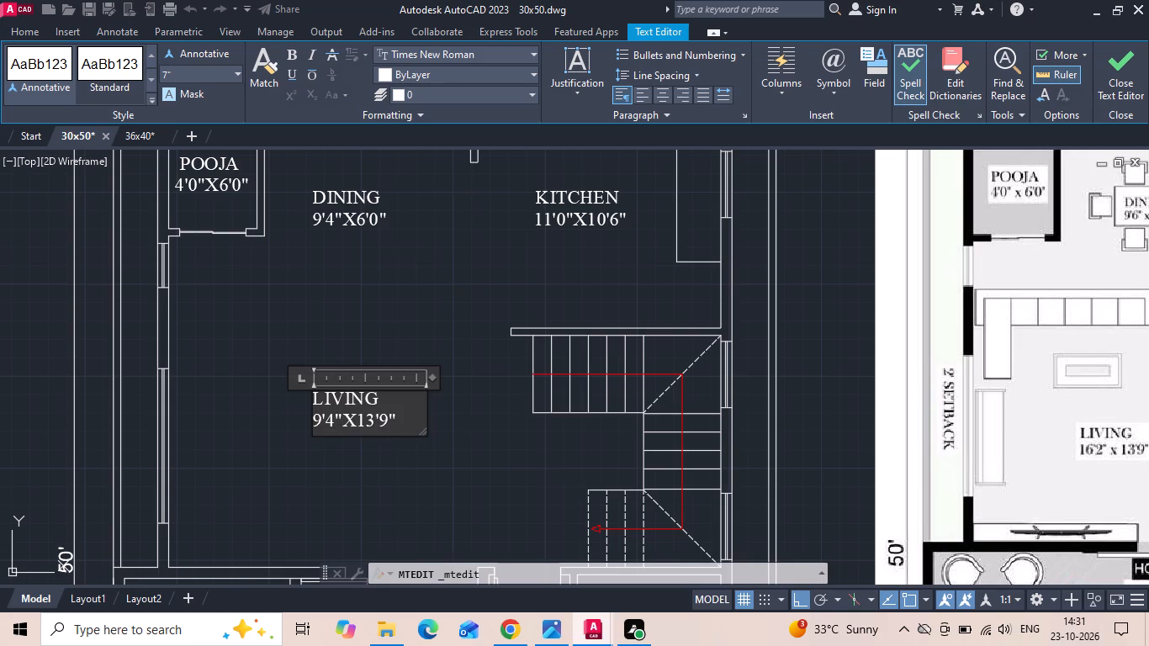
{"action": "key", "text": "BackSpace"}
{"action": "key", "text": "2"}
{"action": "left_click", "coordinate": [322, 416]}
{"action": "key", "text": "BackSpace"}
{"action": "type", "text": "16"}
{"action": "left_click", "coordinate": [329, 460]}
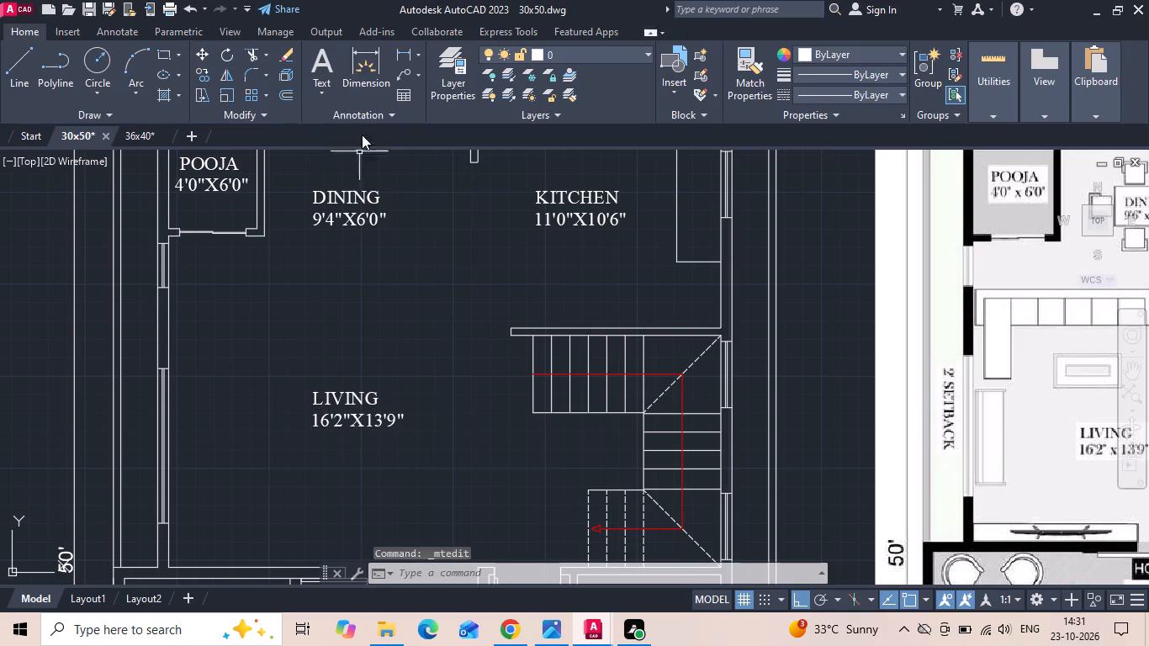
Place a temporary linear dimension across the living area from the staircase's edge to the inner face of the opposite wall.
{"action": "left_click", "coordinate": [403, 46]}
{"action": "scroll", "coordinate": [479, 391], "scroll_direction": "down", "scroll_amount": 2}
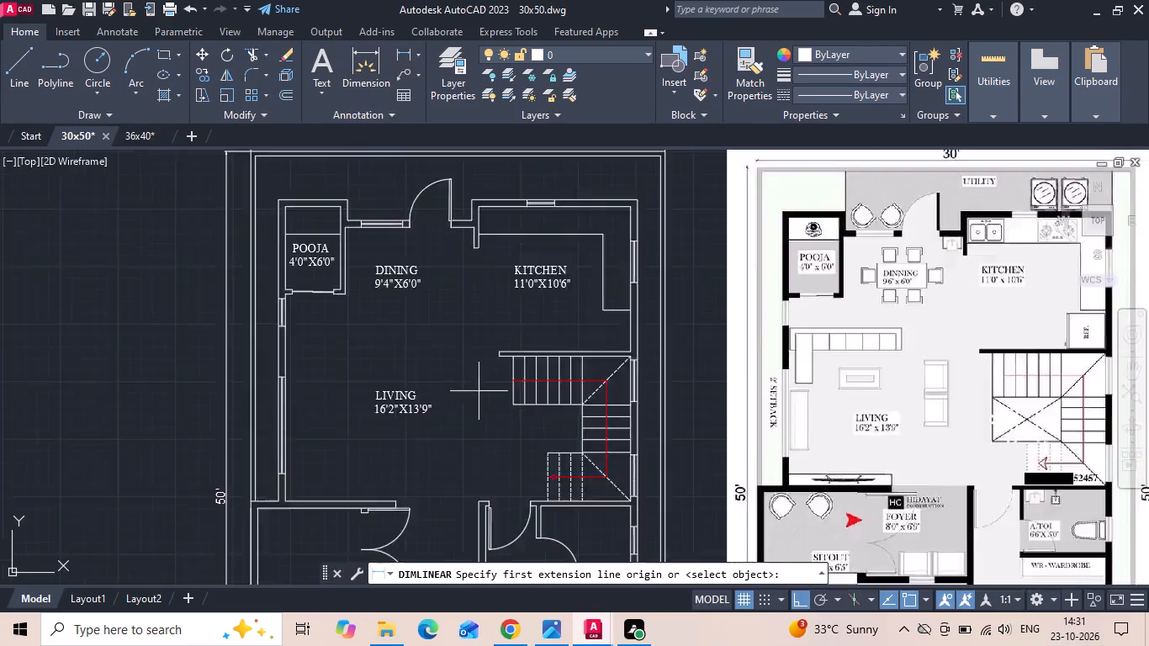
{"action": "scroll", "coordinate": [463, 405], "scroll_direction": "up", "scroll_amount": 1}
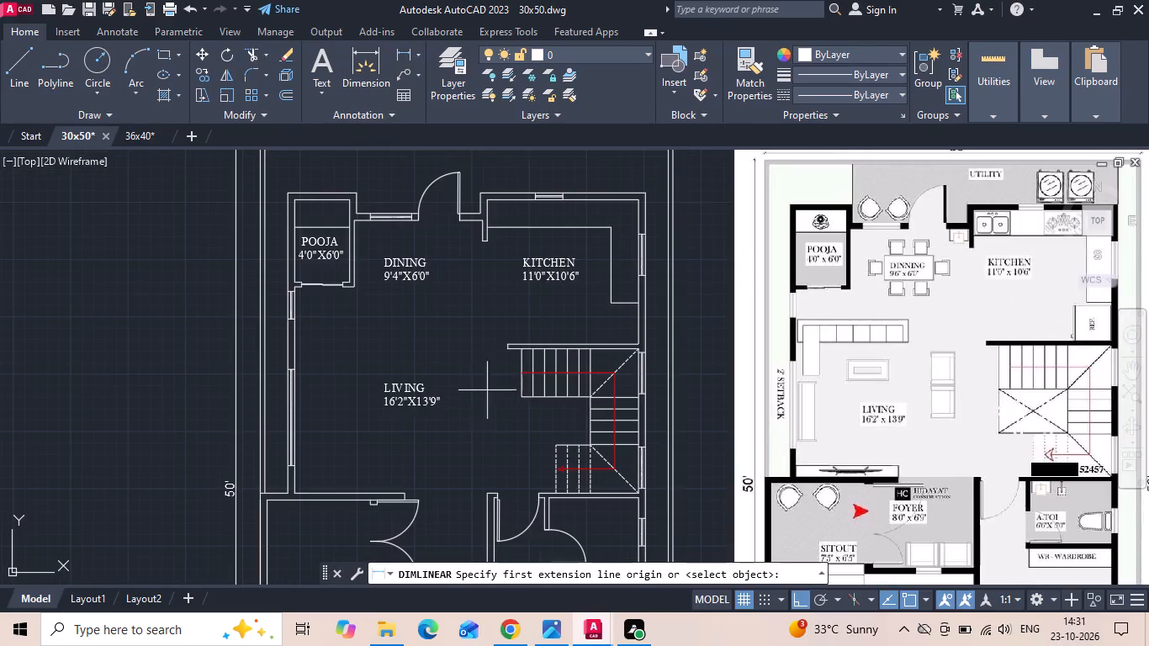
{"action": "scroll", "coordinate": [504, 396], "scroll_direction": "up", "scroll_amount": 1}
{"action": "left_click", "coordinate": [532, 400]}
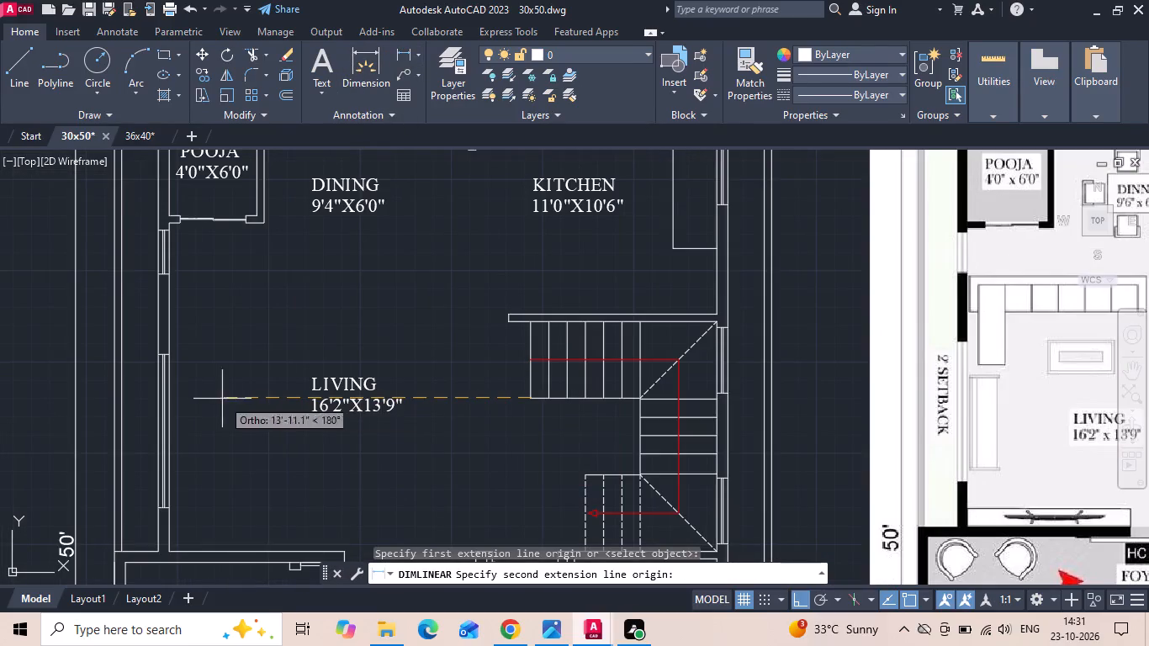
{"action": "left_click", "coordinate": [171, 399]}
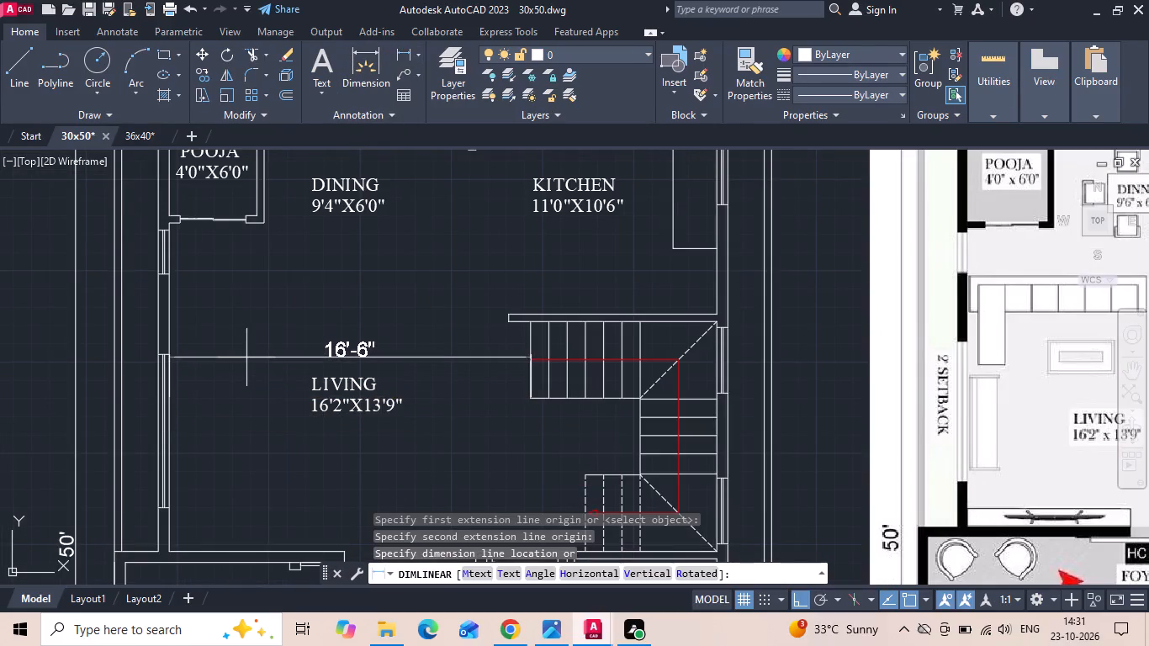
{"action": "left_click", "coordinate": [246, 357]}
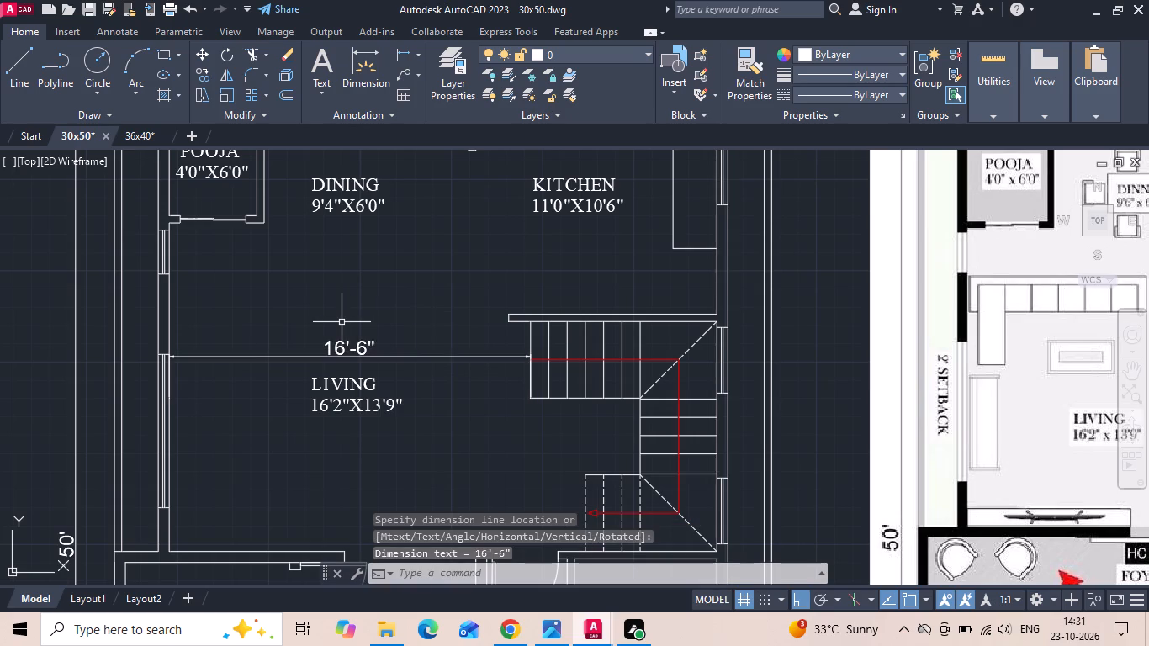
Place a vertical linear dimension from the pooja room's outer corner down to the living area's bottom wall.
{"action": "key", "text": "space"}
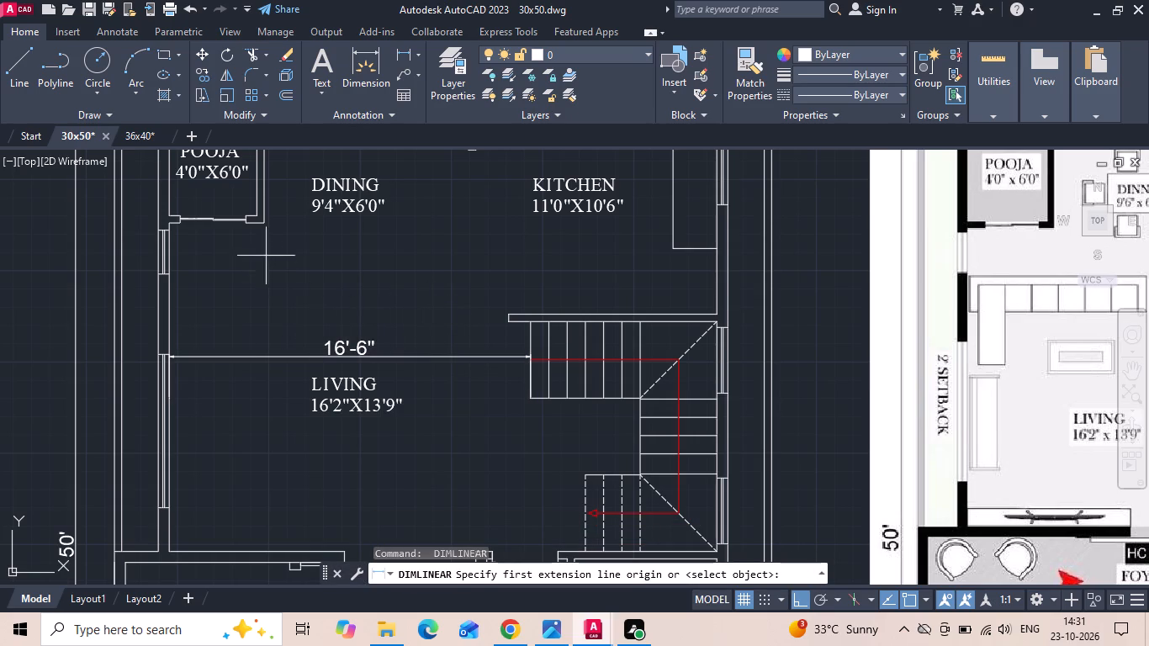
{"action": "left_click", "coordinate": [263, 225]}
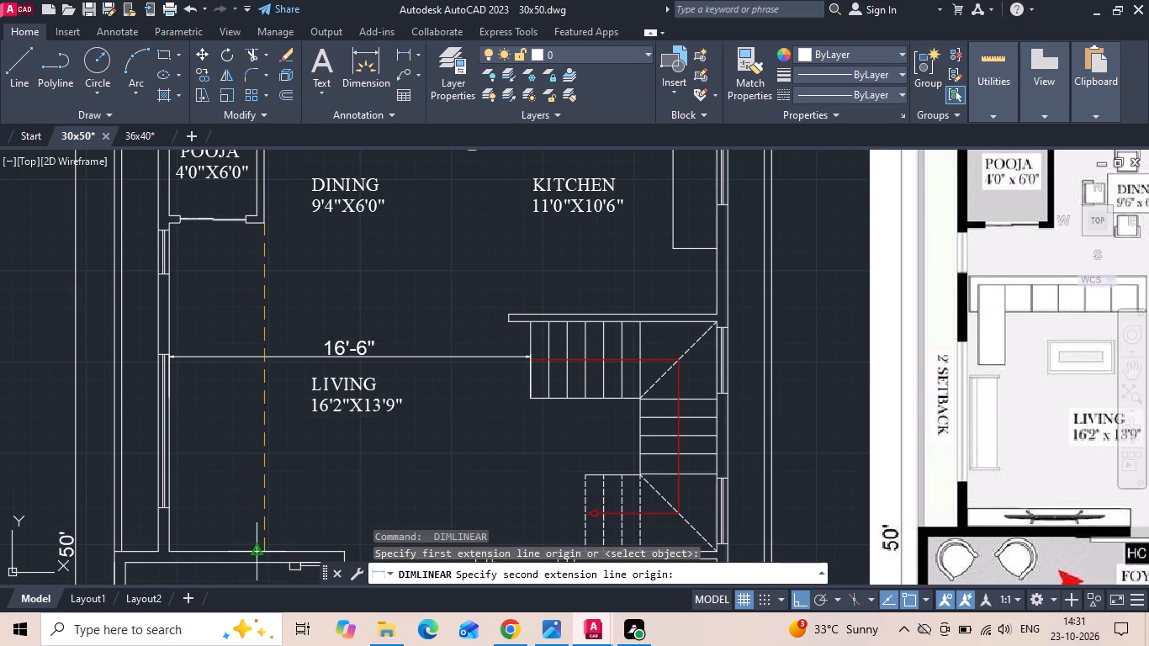
{"action": "left_click", "coordinate": [268, 549]}
{"action": "left_click", "coordinate": [267, 511]}
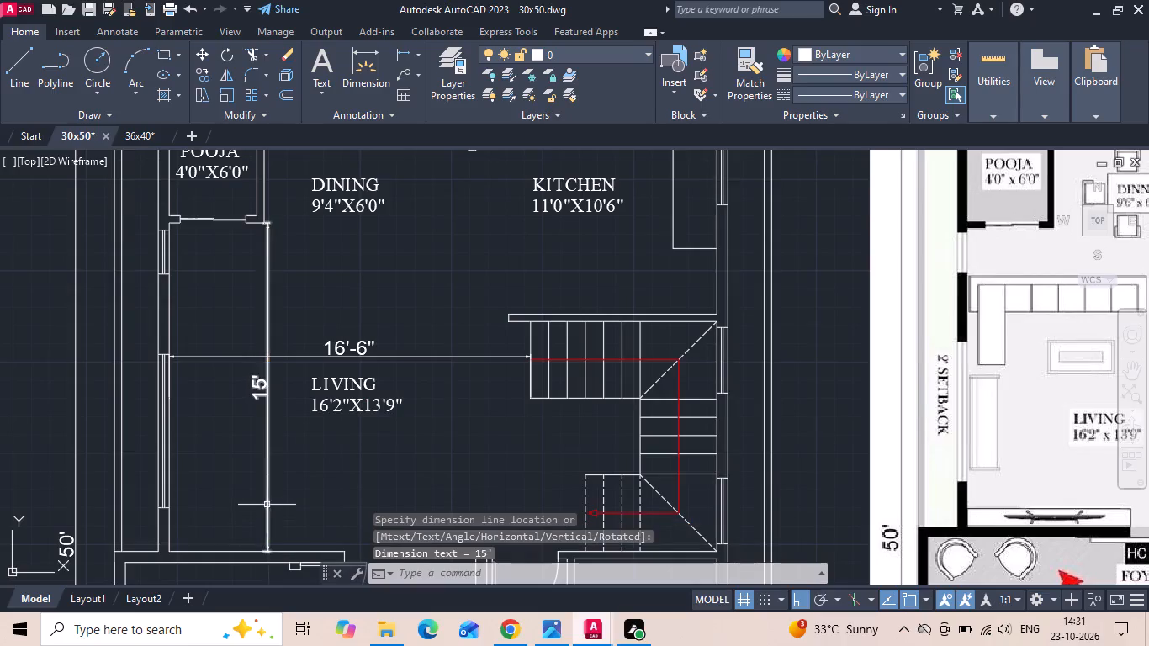
Shift the vertical dimension line from the pooja room's corner onto the inner face of the living area's outer wall.
{"action": "scroll", "coordinate": [272, 458], "scroll_direction": "down", "scroll_amount": 1}
{"action": "scroll", "coordinate": [285, 264], "scroll_direction": "up", "scroll_amount": 1}
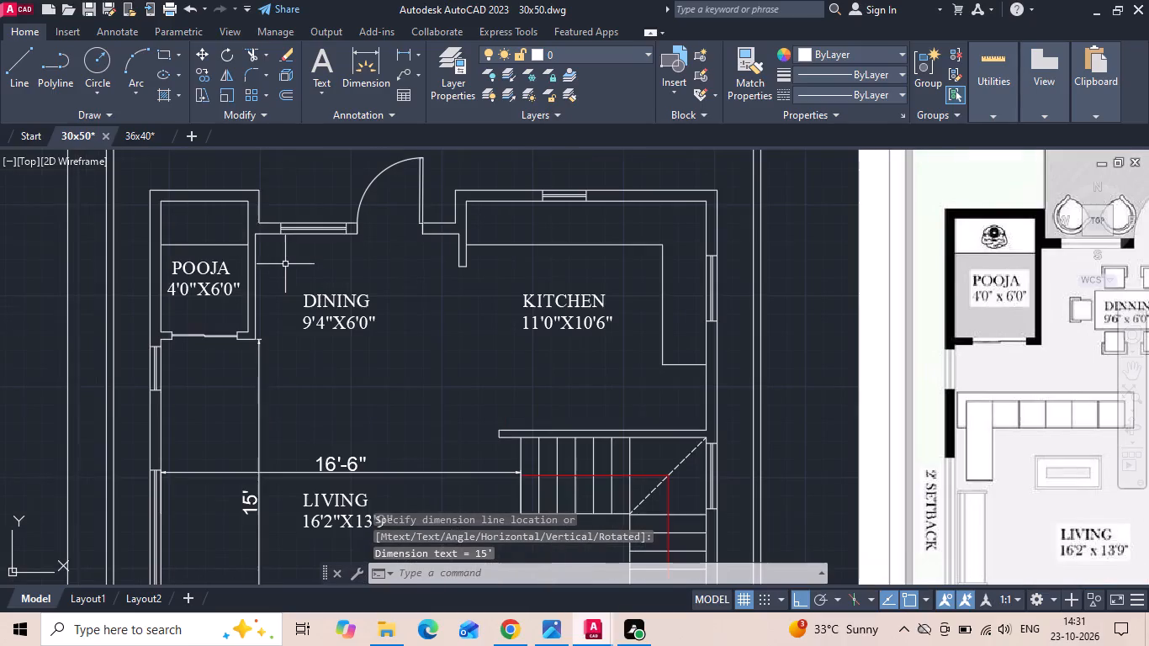
{"action": "scroll", "coordinate": [299, 267], "scroll_direction": "down", "scroll_amount": 1}
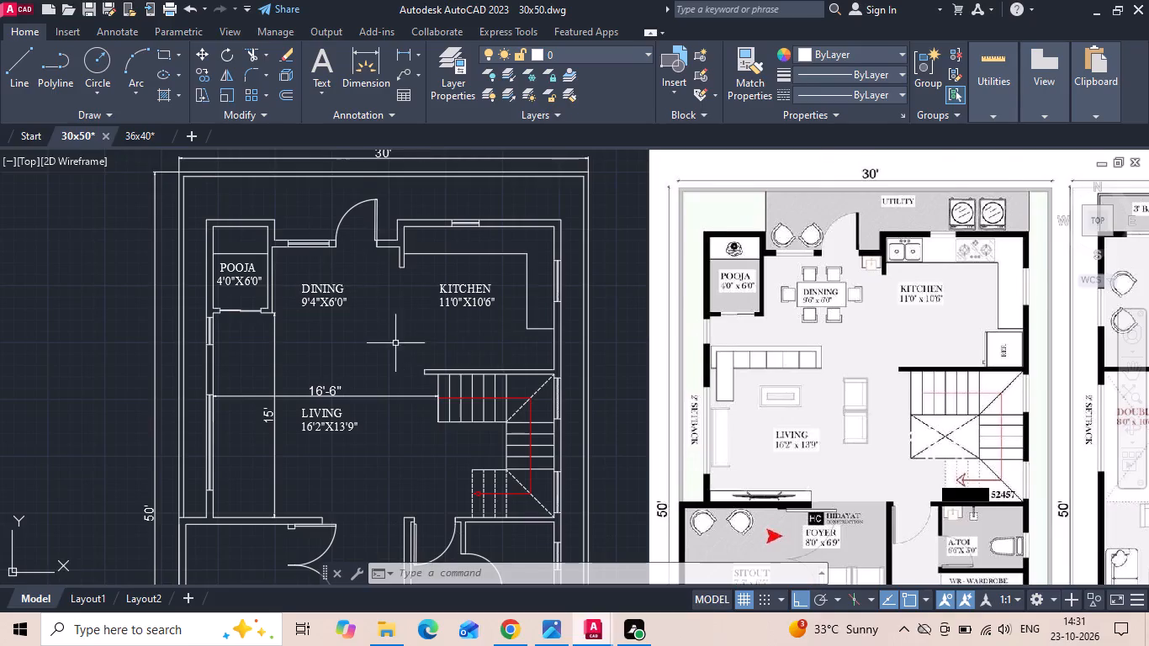
{"action": "scroll", "coordinate": [389, 343], "scroll_direction": "up", "scroll_amount": 1}
{"action": "scroll", "coordinate": [230, 343], "scroll_direction": "up", "scroll_amount": 1}
{"action": "left_click_drag", "start_coordinate": [209, 338], "coordinate": [129, 348]}
{"action": "left_click", "coordinate": [93, 348]}
{"action": "middle_click_drag", "start_coordinate": [101, 342], "coordinate": [287, 380]}
{"action": "scroll", "coordinate": [352, 299], "scroll_direction": "up", "scroll_amount": 1}
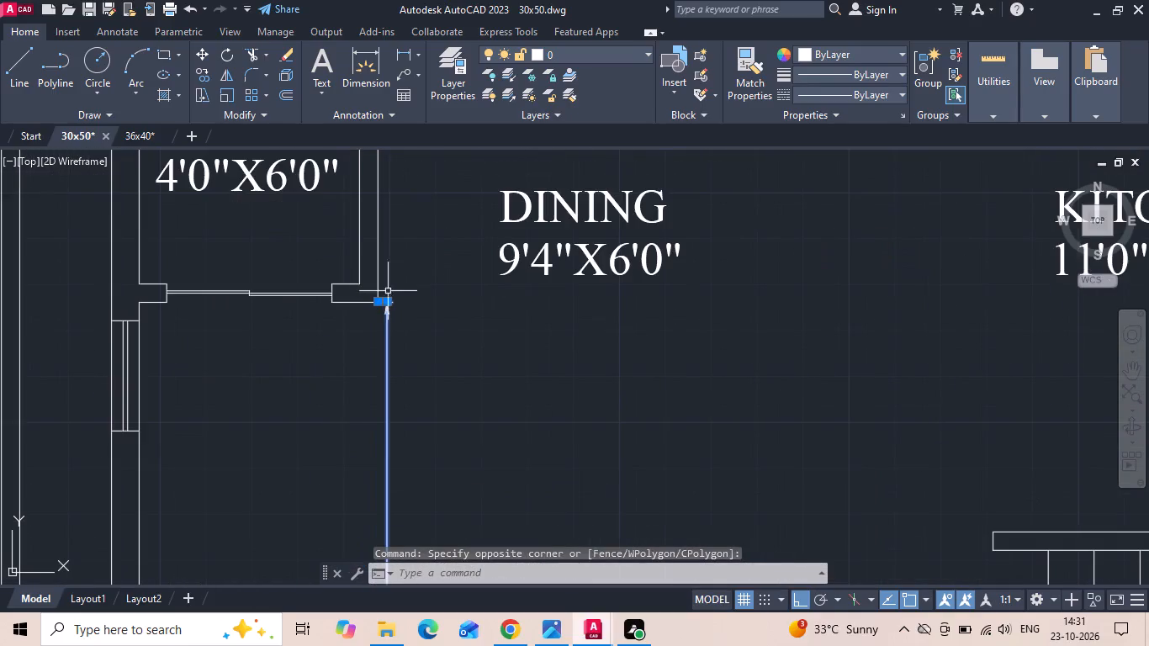
{"action": "left_click_drag", "start_coordinate": [384, 302], "coordinate": [374, 329]}
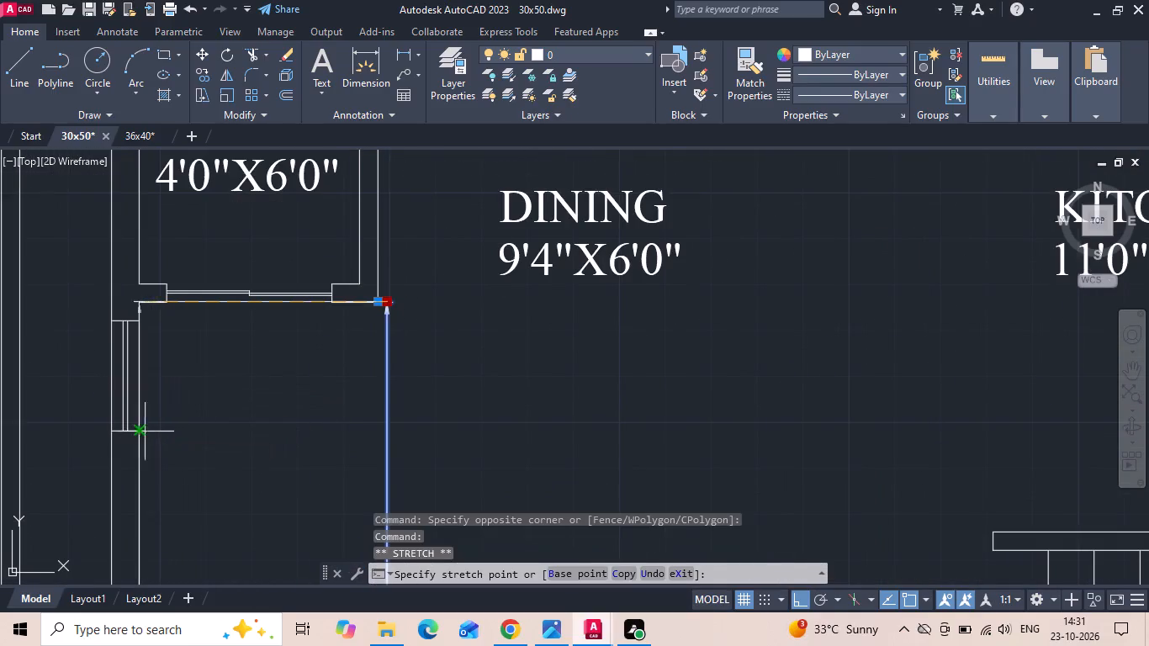
{"action": "left_click", "coordinate": [144, 432]}
{"action": "scroll", "coordinate": [436, 376], "scroll_direction": "down", "scroll_amount": 1}
{"action": "scroll", "coordinate": [278, 356], "scroll_direction": "up", "scroll_amount": 1}
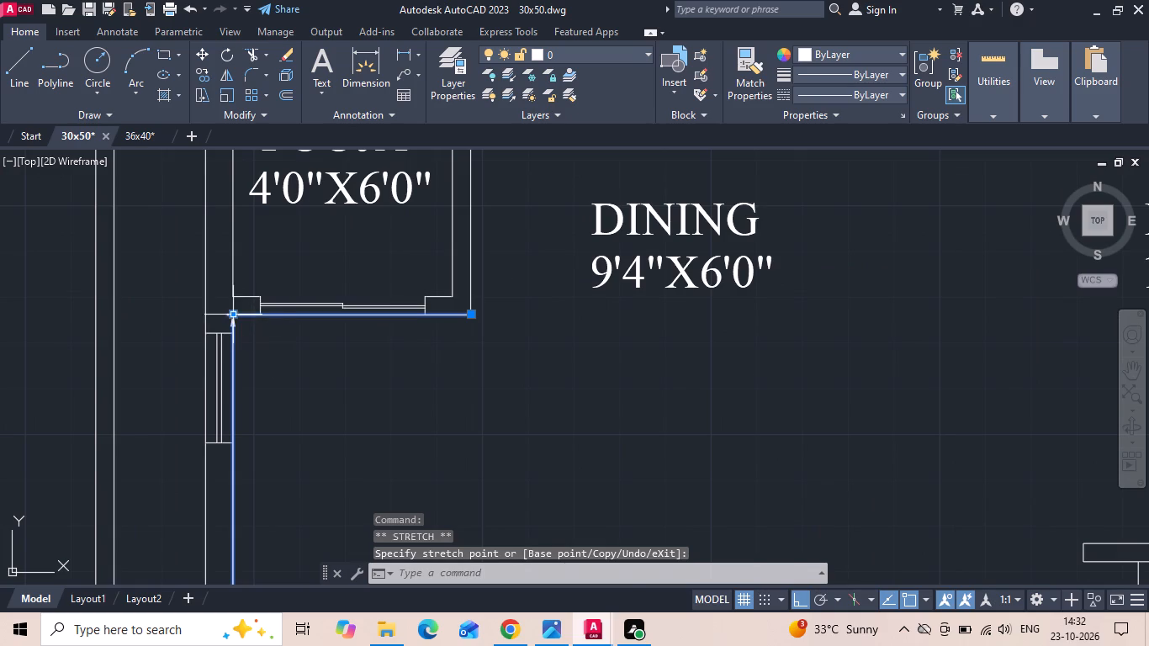
{"action": "left_click", "coordinate": [234, 315]}
{"action": "scroll", "coordinate": [236, 505], "scroll_direction": "up", "scroll_amount": 2}
{"action": "left_click", "coordinate": [229, 352]}
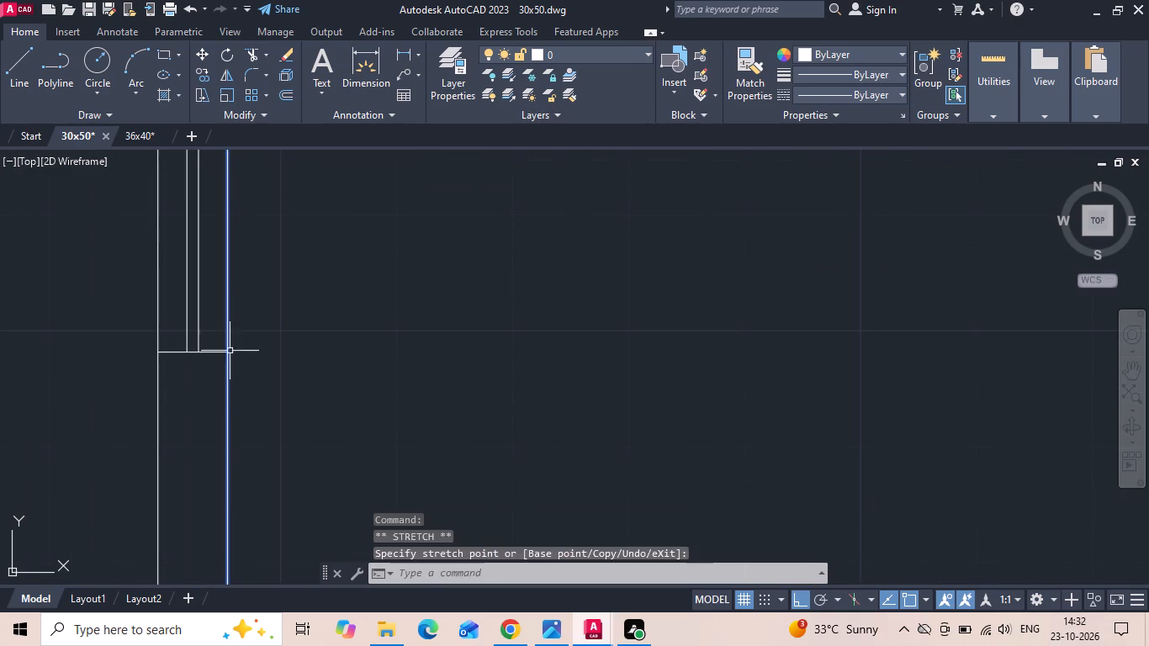
{"action": "scroll", "coordinate": [426, 345], "scroll_direction": "down", "scroll_amount": 3}
{"action": "key", "text": "Escape"}
{"action": "scroll", "coordinate": [504, 276], "scroll_direction": "up", "scroll_amount": 1}
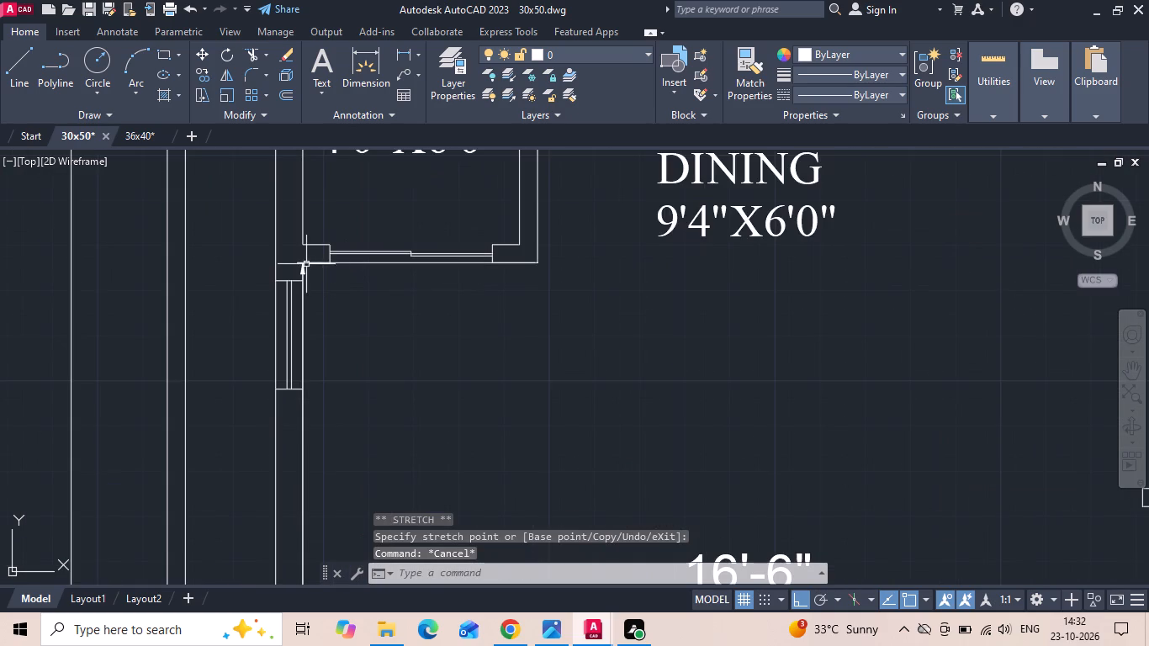
Stretch the vertical dimension's upper extension origin down to the lower end of the window just below the pooja room.
{"action": "left_click", "coordinate": [306, 262]}
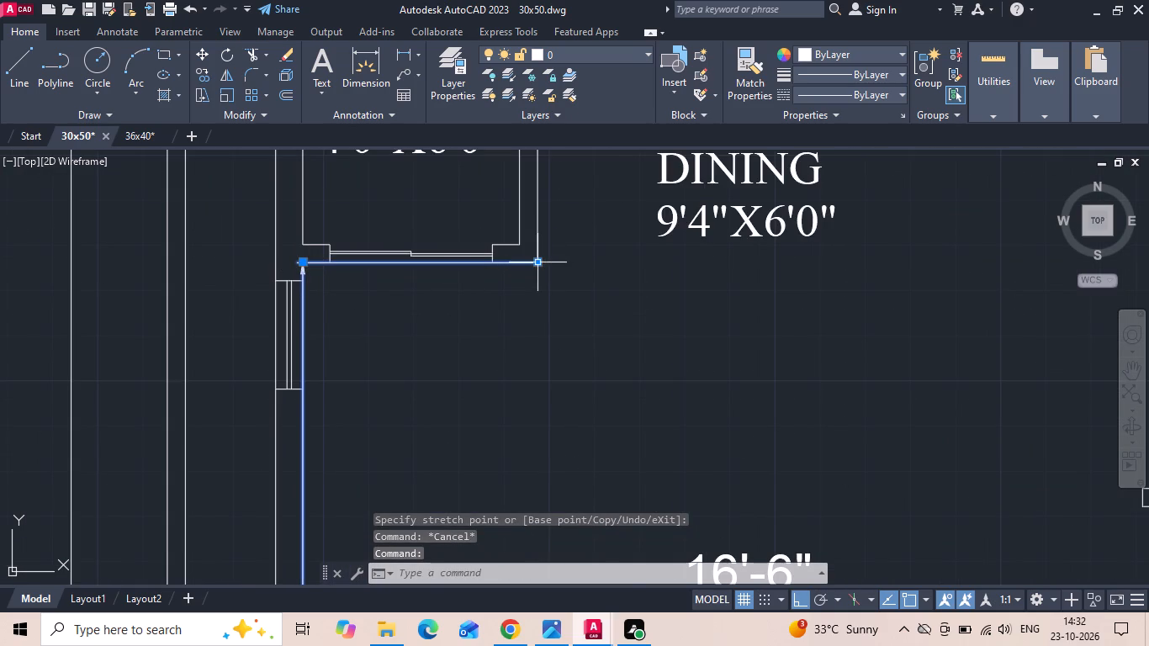
{"action": "left_click_drag", "start_coordinate": [539, 265], "coordinate": [537, 281]}
{"action": "left_click", "coordinate": [305, 388]}
{"action": "scroll", "coordinate": [486, 331], "scroll_direction": "down", "scroll_amount": 2}
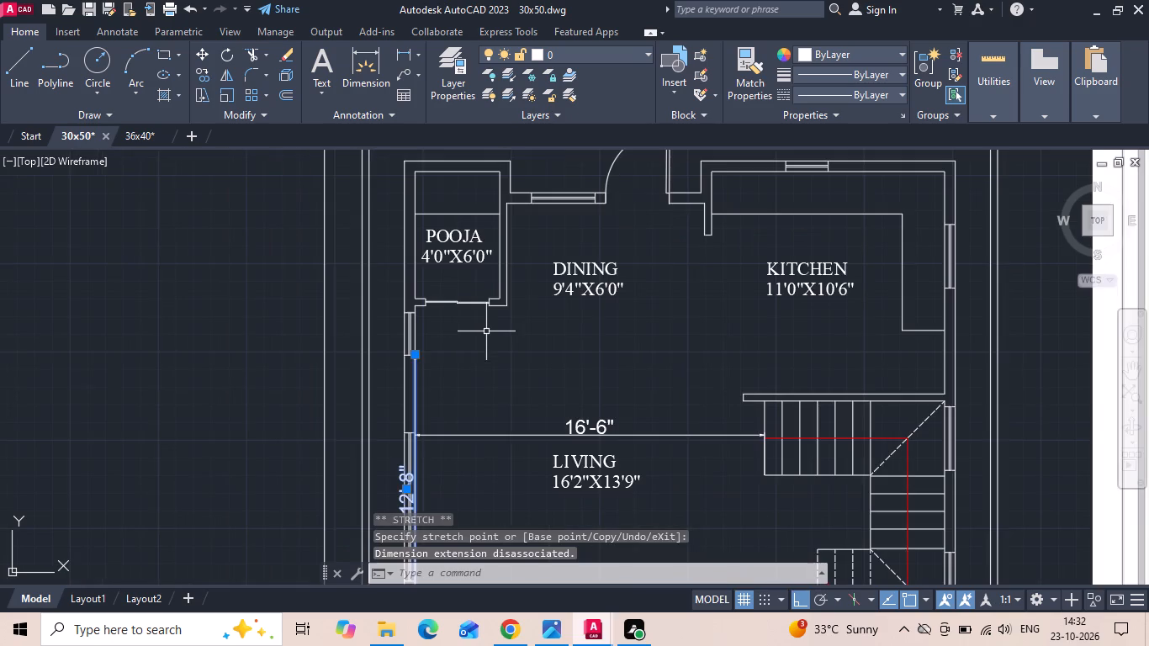
{"action": "key", "text": "Escape"}
Delete the vertical dimension along the living area's outer wall after reading its length.
{"action": "middle_click_drag", "start_coordinate": [460, 399], "coordinate": [469, 270]}
{"action": "scroll", "coordinate": [386, 388], "scroll_direction": "up", "scroll_amount": 2}
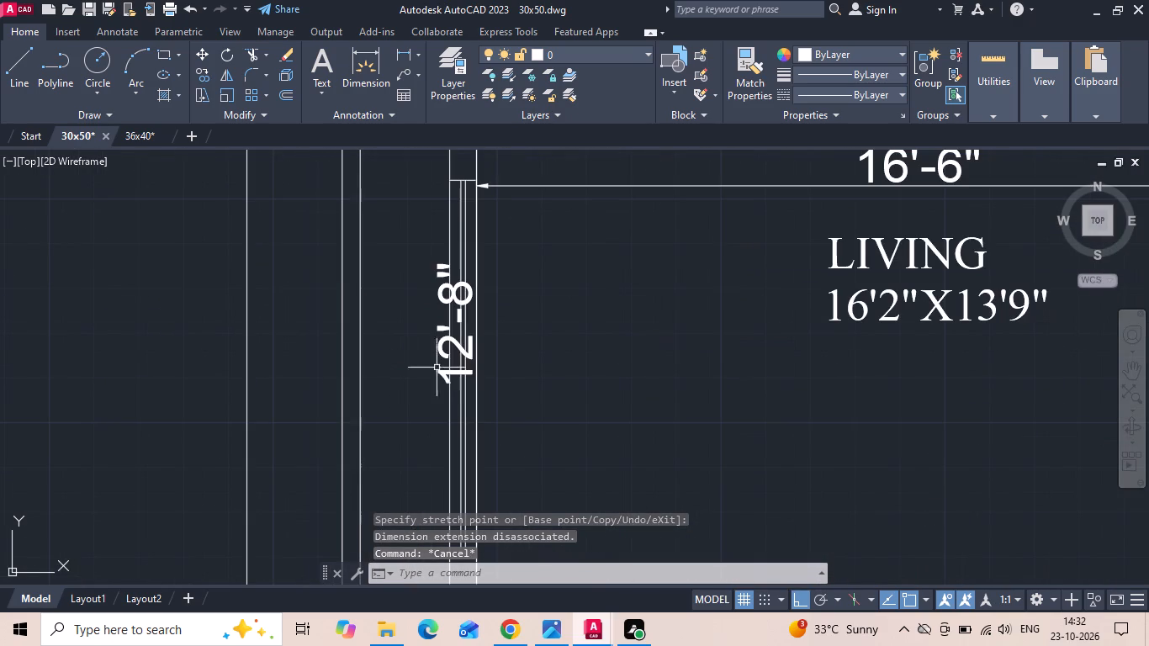
{"action": "left_click", "coordinate": [443, 351]}
{"action": "scroll", "coordinate": [380, 398], "scroll_direction": "down", "scroll_amount": 2}
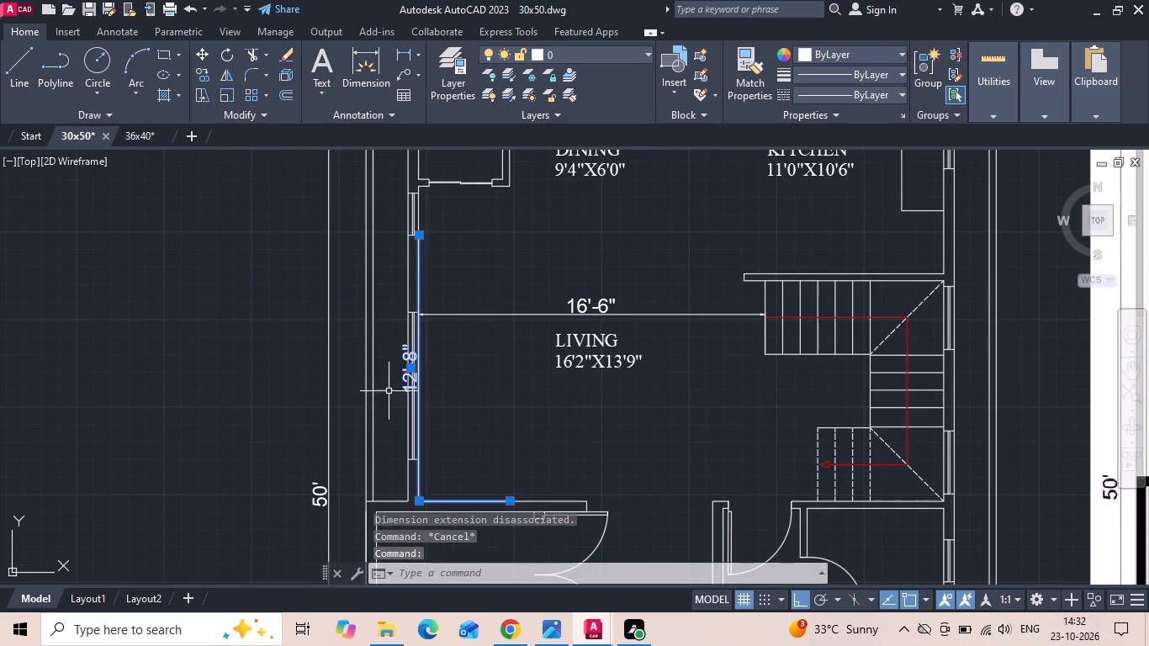
{"action": "key", "text": "Delete"}
Set the first size in the LIVING label to 16'6".
{"action": "scroll", "coordinate": [577, 320], "scroll_direction": "down", "scroll_amount": 1}
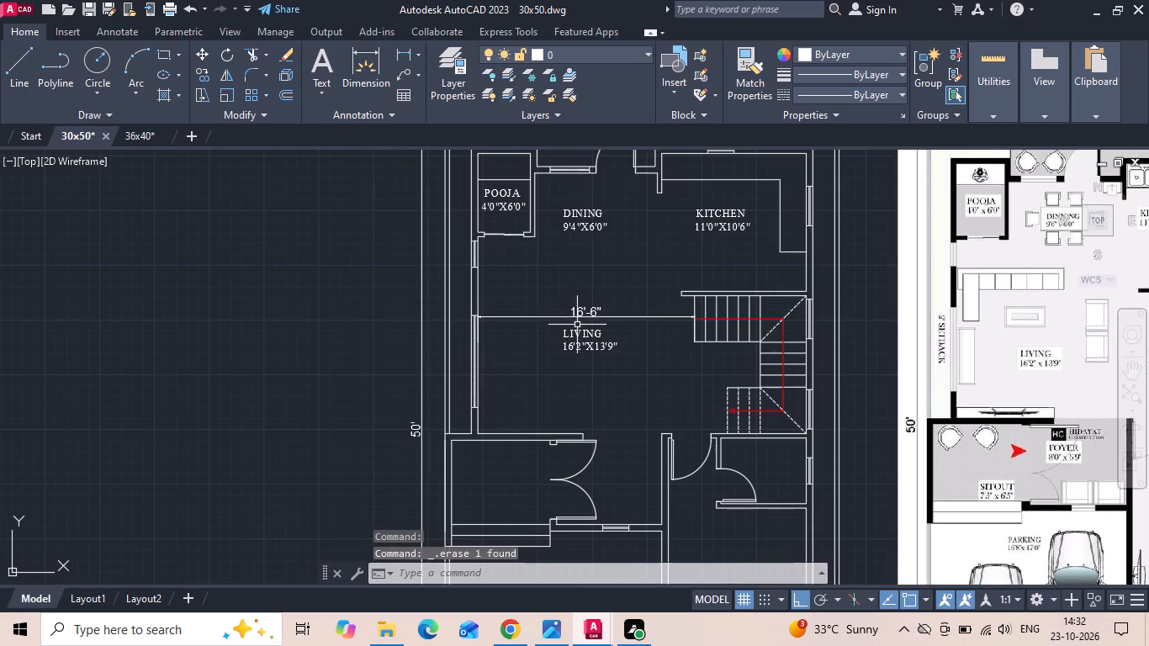
{"action": "scroll", "coordinate": [577, 330], "scroll_direction": "down", "scroll_amount": 1}
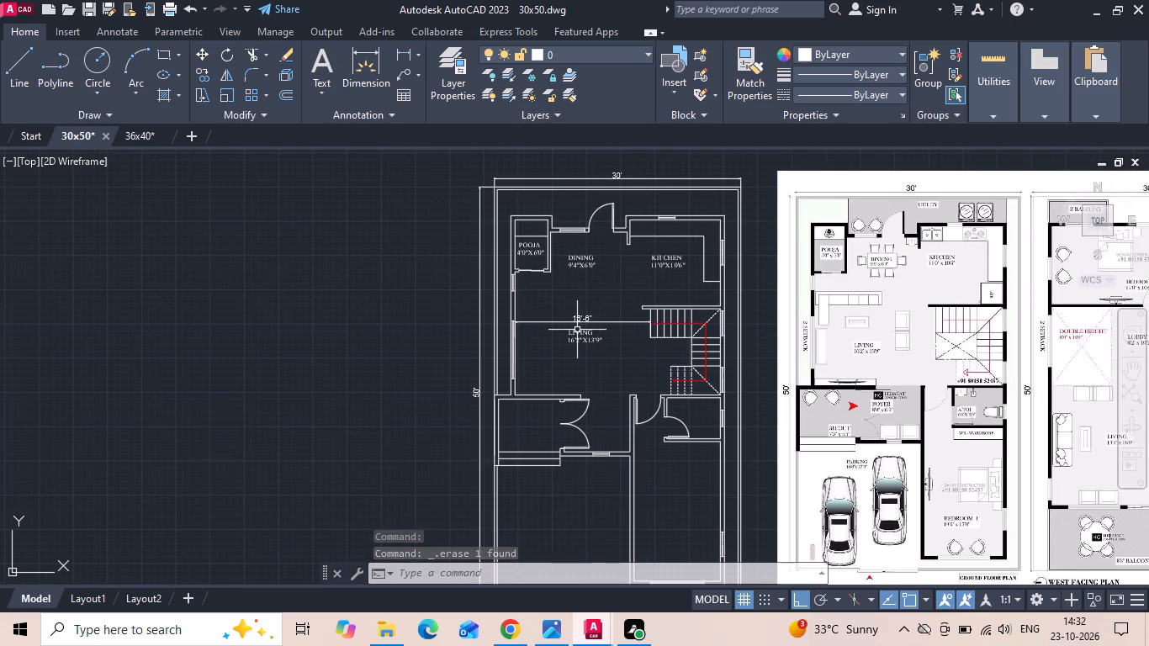
{"action": "scroll", "coordinate": [577, 330], "scroll_direction": "up", "scroll_amount": 2}
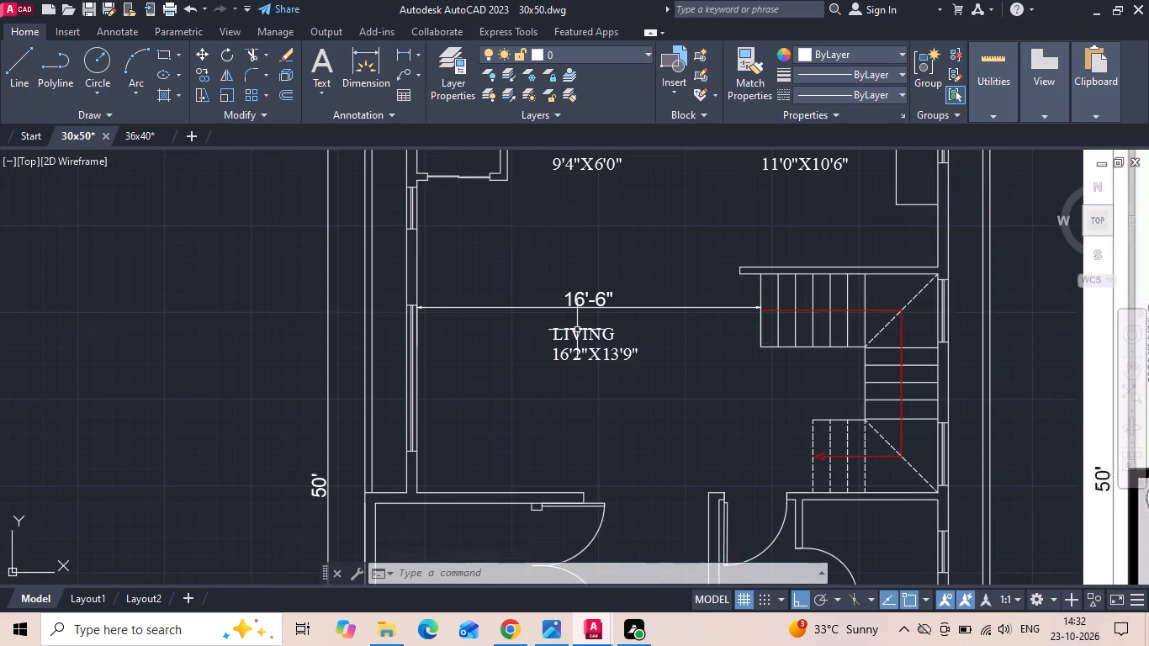
{"action": "scroll", "coordinate": [587, 352], "scroll_direction": "up", "scroll_amount": 1}
{"action": "double_click", "coordinate": [574, 358]}
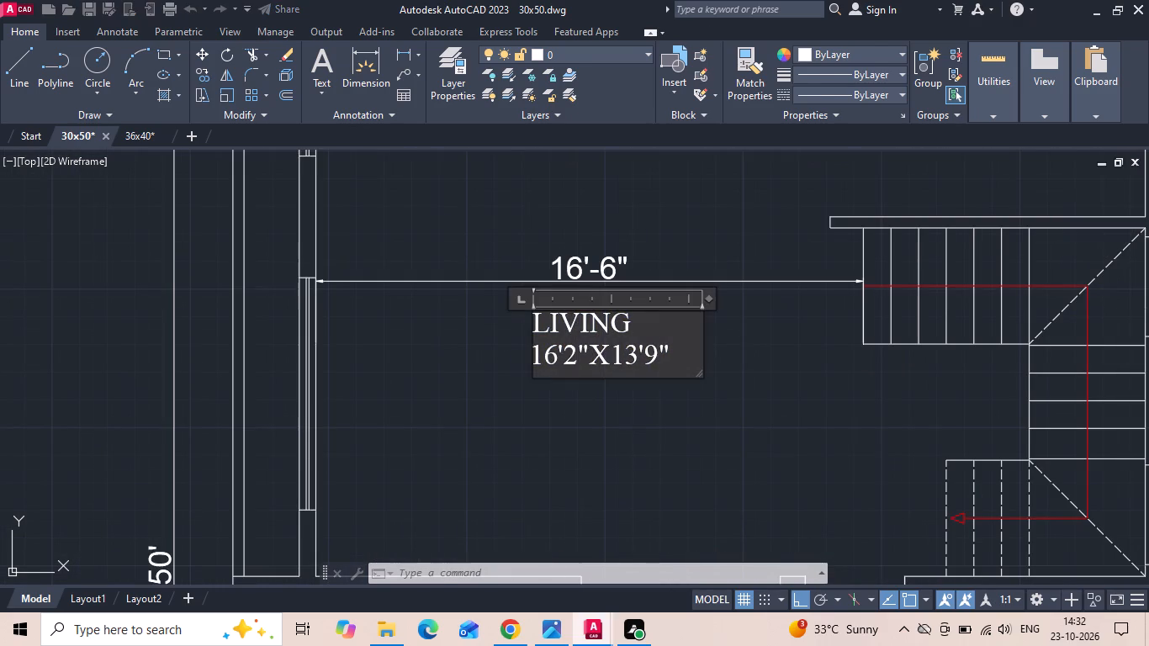
{"action": "key", "text": "BackSpace"}
{"action": "key", "text": "6"}
{"action": "scroll", "coordinate": [515, 428], "scroll_direction": "down", "scroll_amount": 1}
{"action": "left_click", "coordinate": [506, 431]}
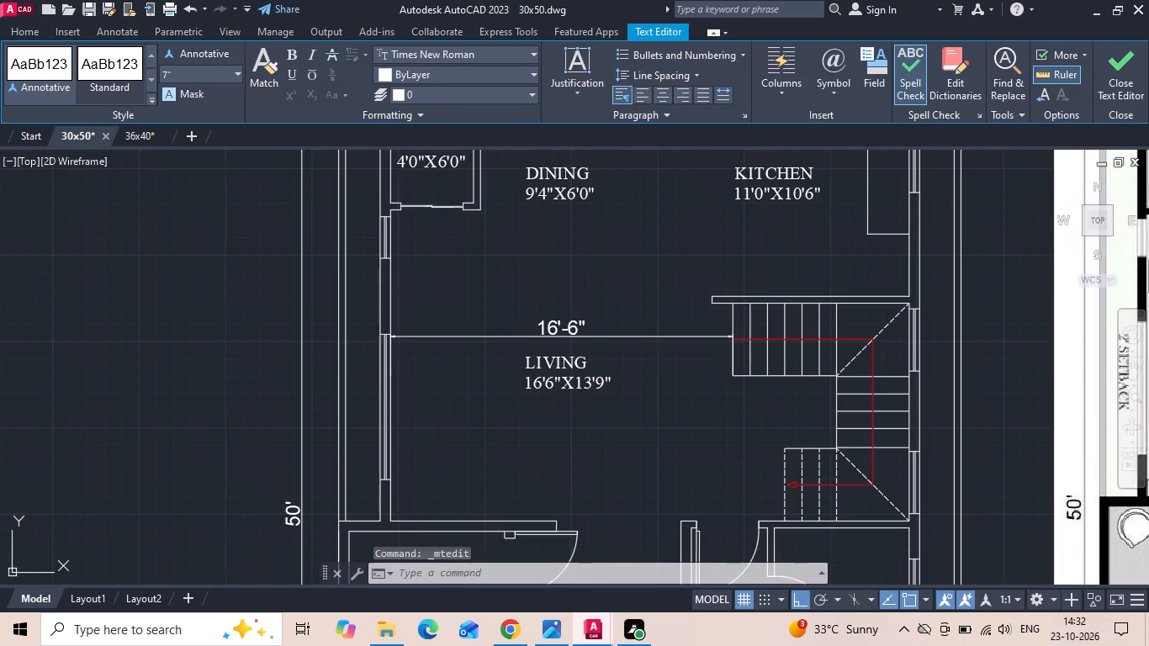
Measure again from the lower end of the window below the pooja room to the living area's bottom wall corner, without keeping the dimension.
{"action": "left_click", "coordinate": [407, 58]}
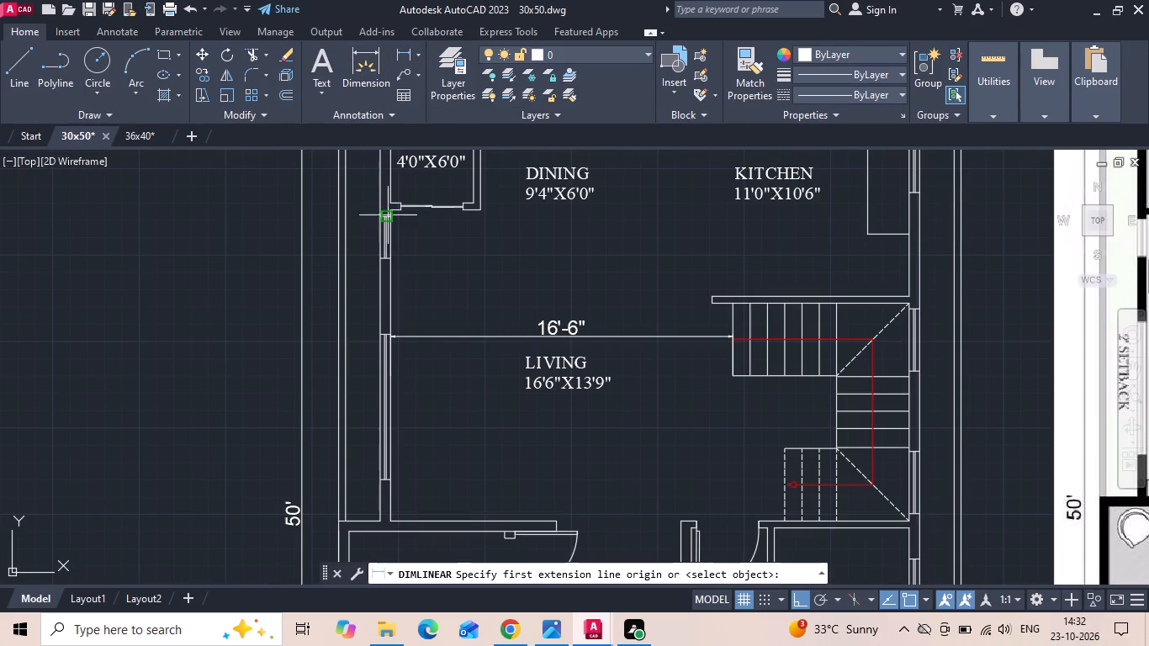
{"action": "scroll", "coordinate": [394, 261], "scroll_direction": "up", "scroll_amount": 2}
{"action": "left_click", "coordinate": [381, 252]}
{"action": "scroll", "coordinate": [425, 230], "scroll_direction": "down", "scroll_amount": 2}
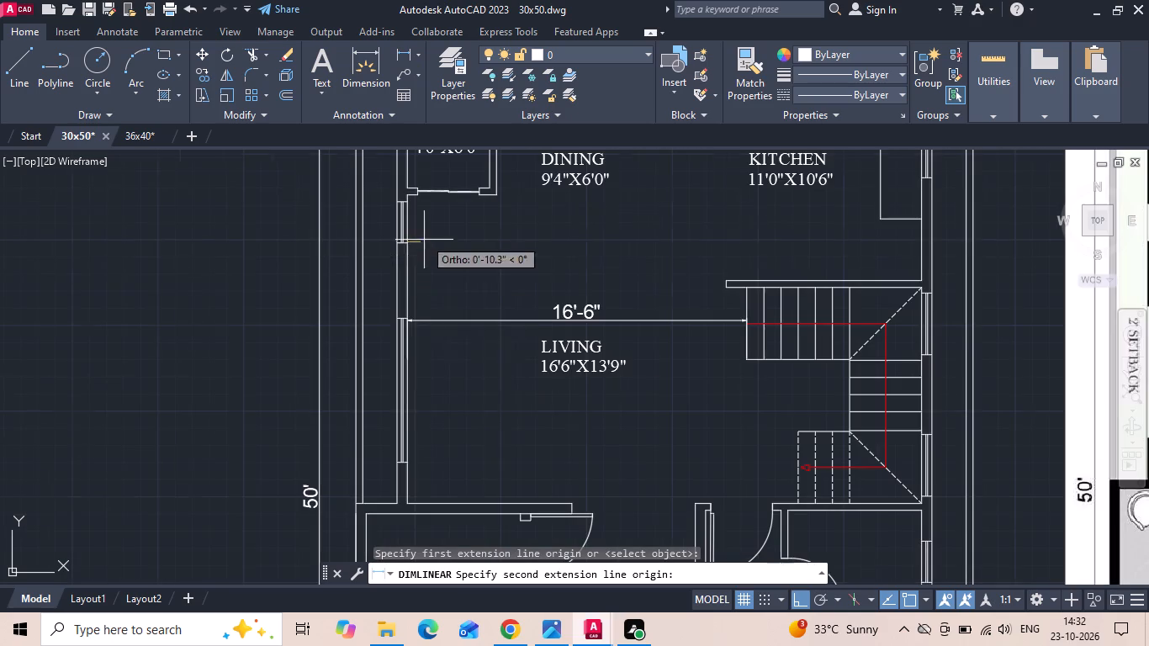
{"action": "scroll", "coordinate": [405, 466], "scroll_direction": "up", "scroll_amount": 2}
{"action": "middle_click_drag", "start_coordinate": [414, 497], "coordinate": [420, 430]}
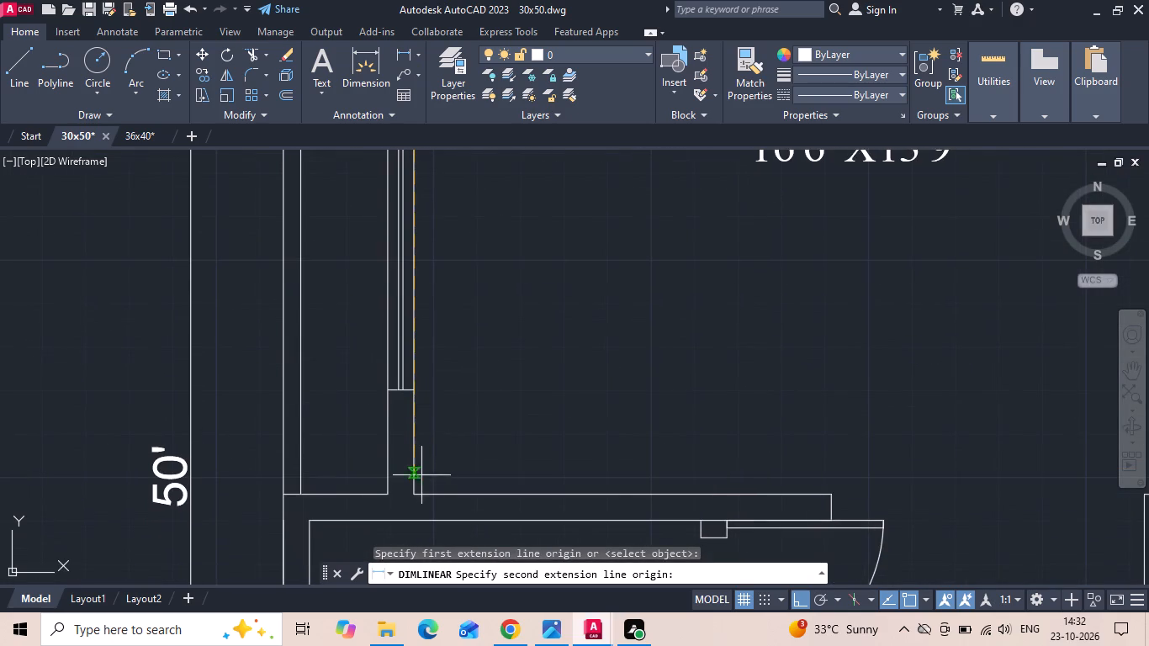
{"action": "left_click", "coordinate": [417, 502]}
{"action": "scroll", "coordinate": [442, 461], "scroll_direction": "down", "scroll_amount": 2}
{"action": "key", "text": "Escape"}
Set the second size in the LIVING label to 12'8".
{"action": "scroll", "coordinate": [591, 346], "scroll_direction": "up", "scroll_amount": 1}
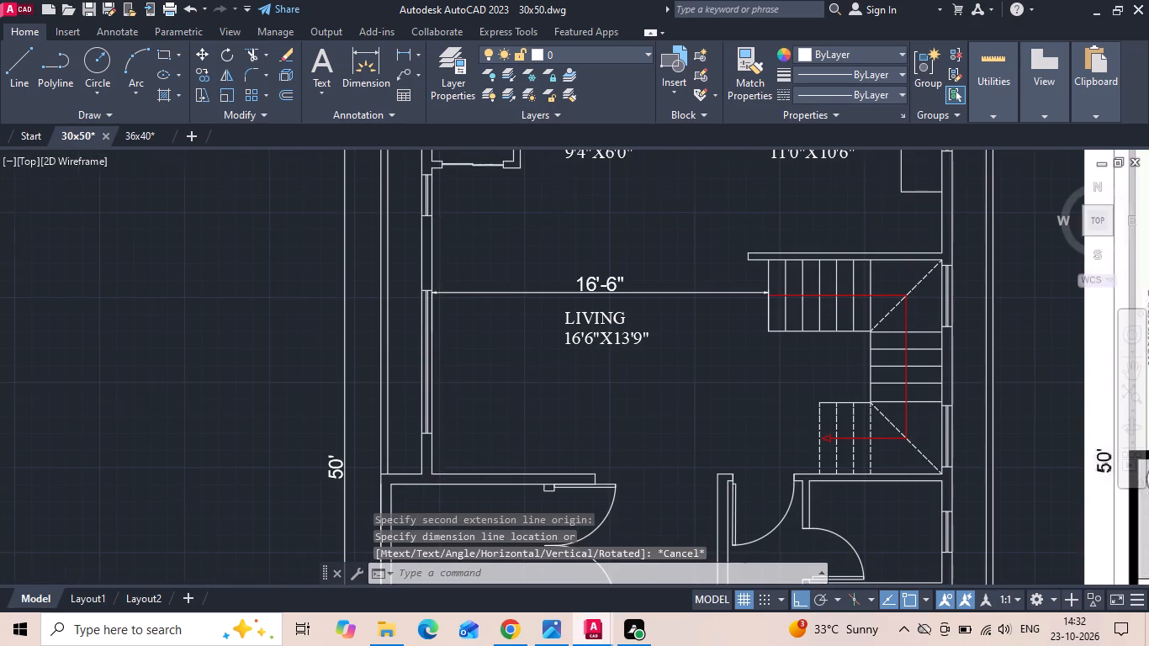
{"action": "scroll", "coordinate": [620, 337], "scroll_direction": "up", "scroll_amount": 1}
{"action": "double_click", "coordinate": [646, 344]}
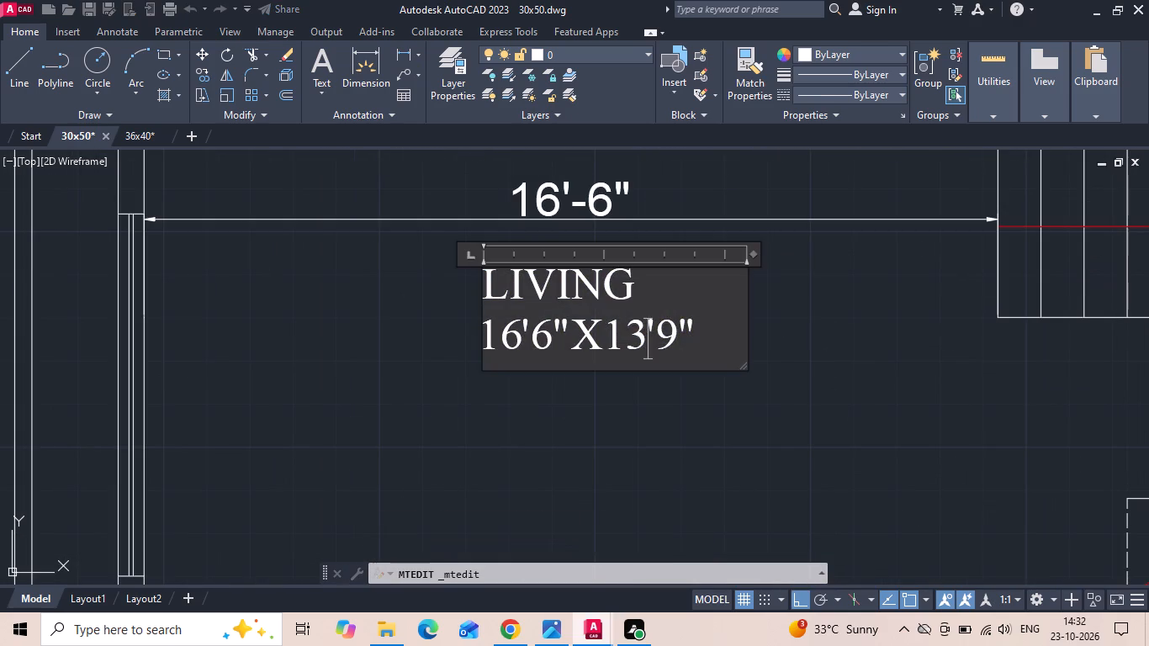
{"action": "key", "text": "BackSpace"}
{"action": "key", "text": "2"}
{"action": "left_click", "coordinate": [681, 335]}
{"action": "key", "text": "BackSpace"}
{"action": "key", "text": "8"}
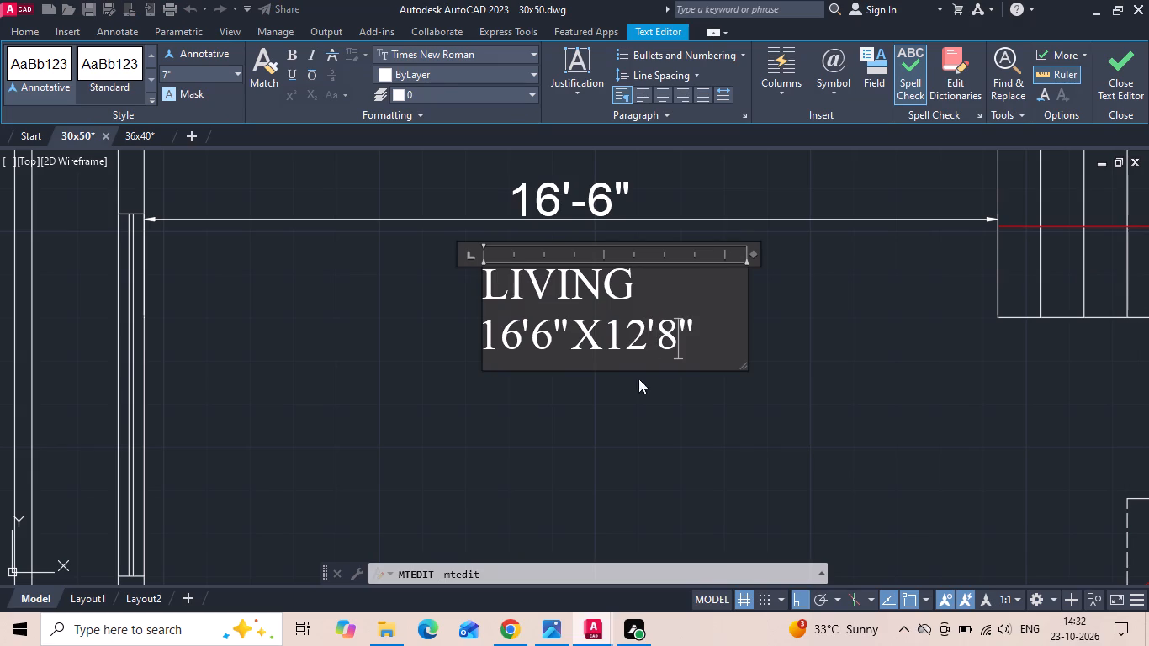
{"action": "left_click", "coordinate": [617, 413]}
Delete the temporary horizontal dimension above the LIVING label.
{"action": "left_click_drag", "start_coordinate": [416, 323], "coordinate": [398, 273]}
{"action": "left_click", "coordinate": [368, 202]}
{"action": "key", "text": "Delete"}
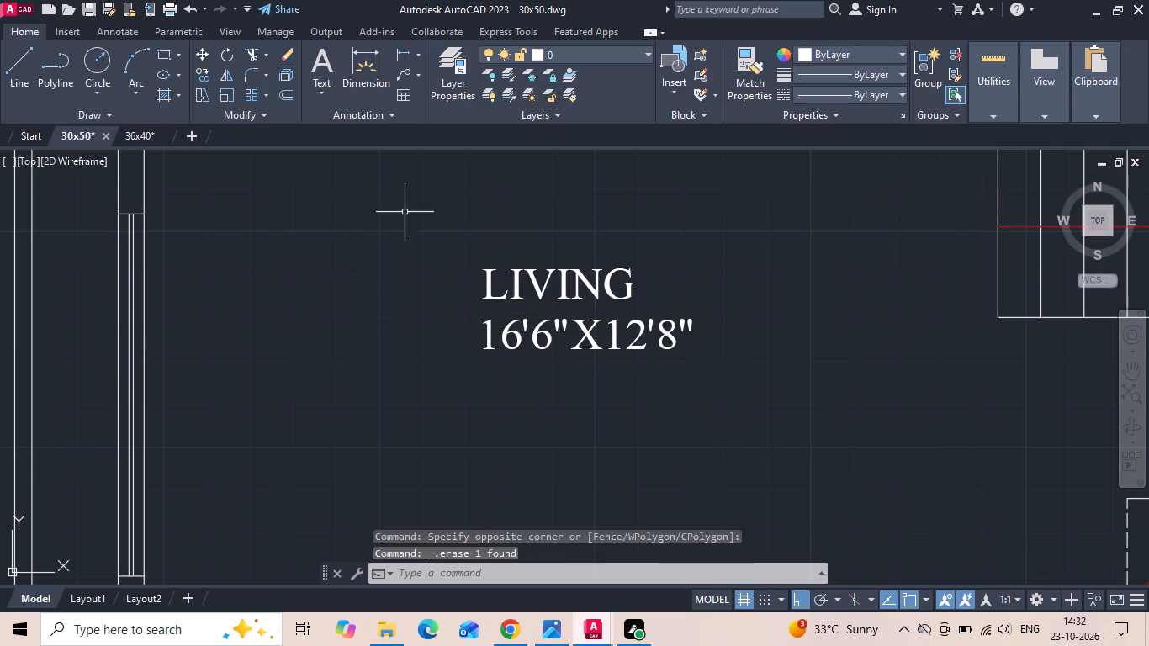
Save the 30x50 drawing.
{"action": "scroll", "coordinate": [532, 304], "scroll_direction": "down", "scroll_amount": 3}
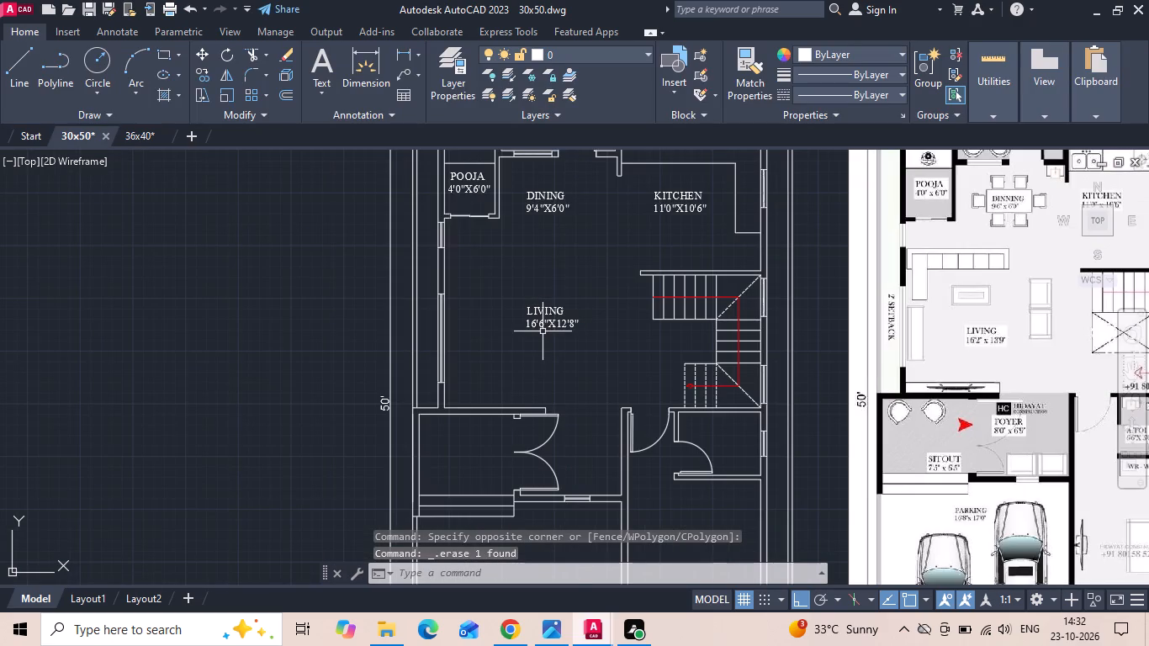
{"action": "key", "text": "ctrl+s"}
{"action": "key", "text": "ctrl+s"}
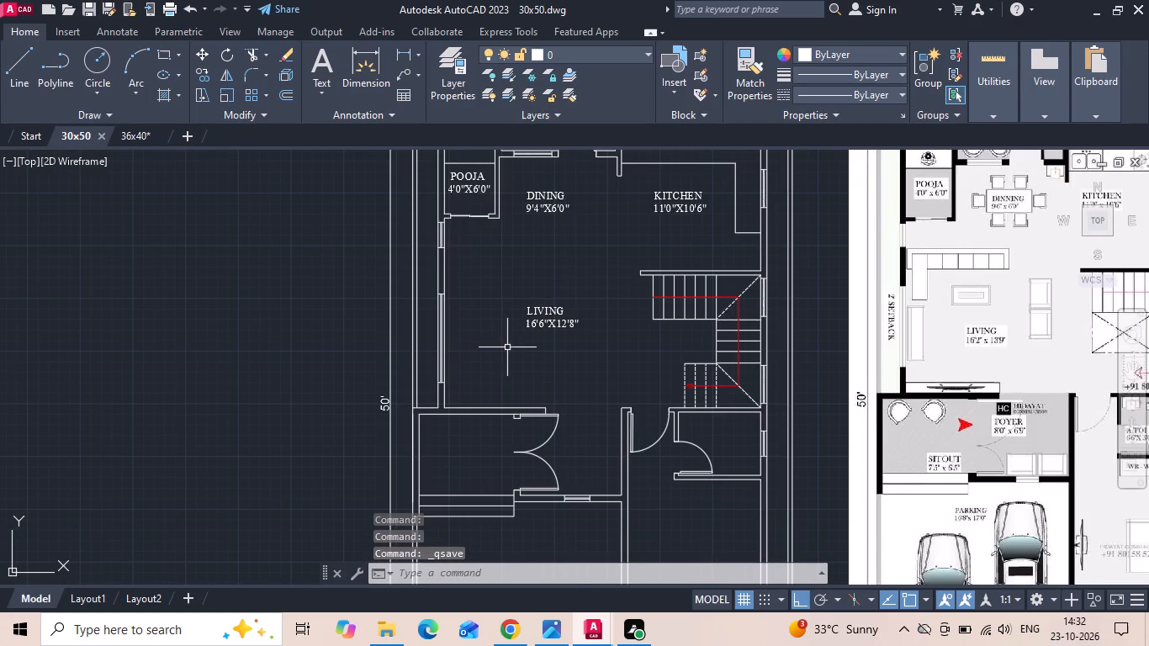
Copy the LIVING label with its size text into the sit-out area beside the double door.
{"action": "left_click", "coordinate": [573, 331]}
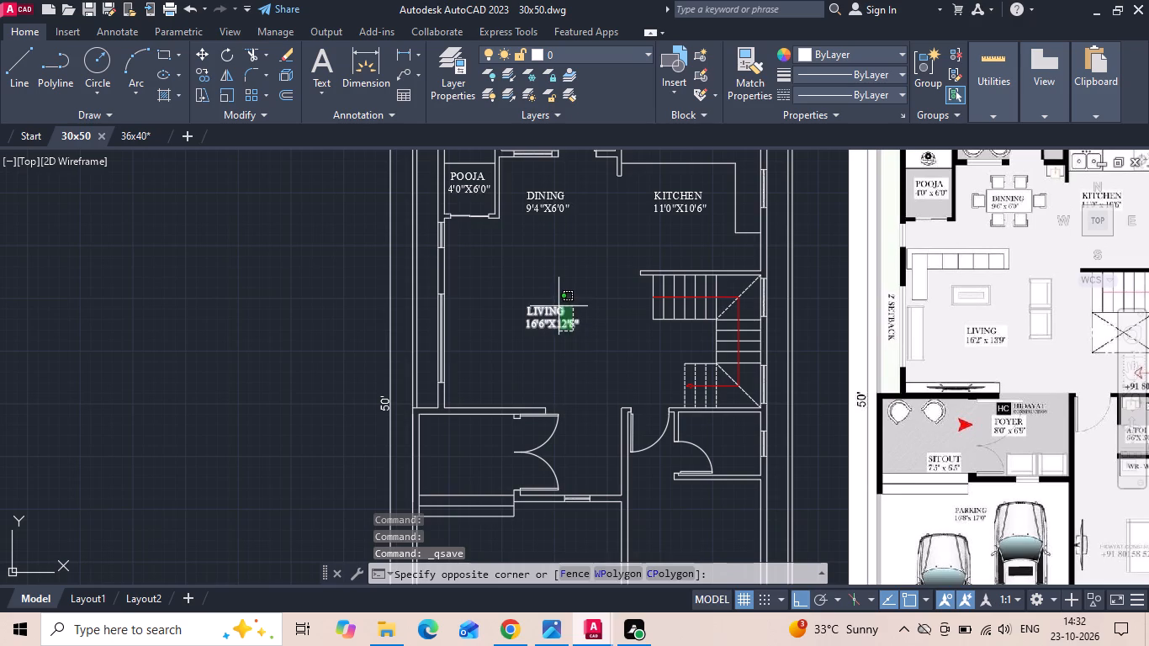
{"action": "left_click", "coordinate": [559, 306]}
{"action": "right_click", "coordinate": [572, 314]}
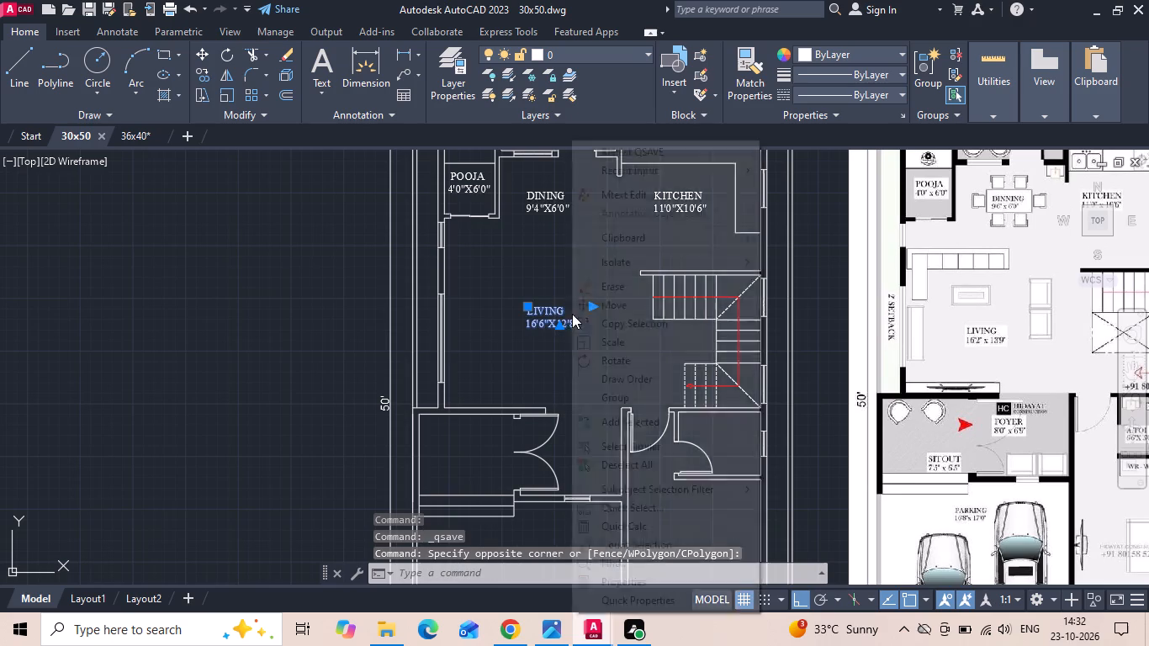
{"action": "left_click", "coordinate": [621, 318]}
{"action": "left_click", "coordinate": [564, 332]}
{"action": "middle_click_drag", "start_coordinate": [529, 461], "coordinate": [553, 371]}
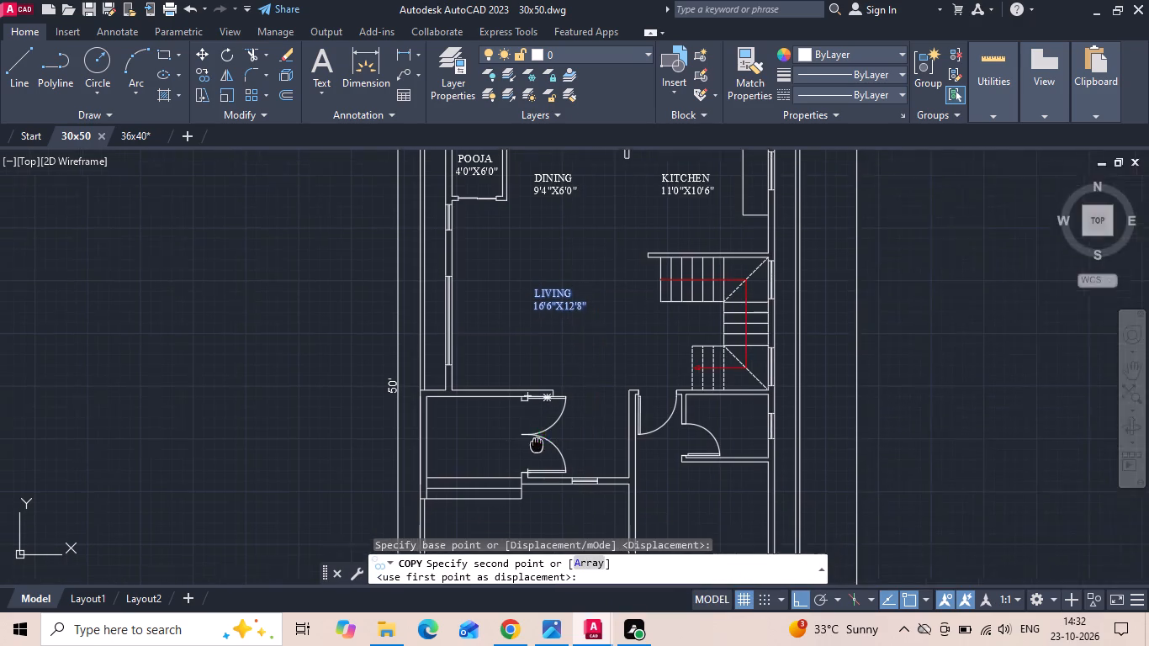
{"action": "middle_click_drag", "start_coordinate": [553, 371], "coordinate": [558, 348]}
{"action": "left_click", "coordinate": [802, 598]}
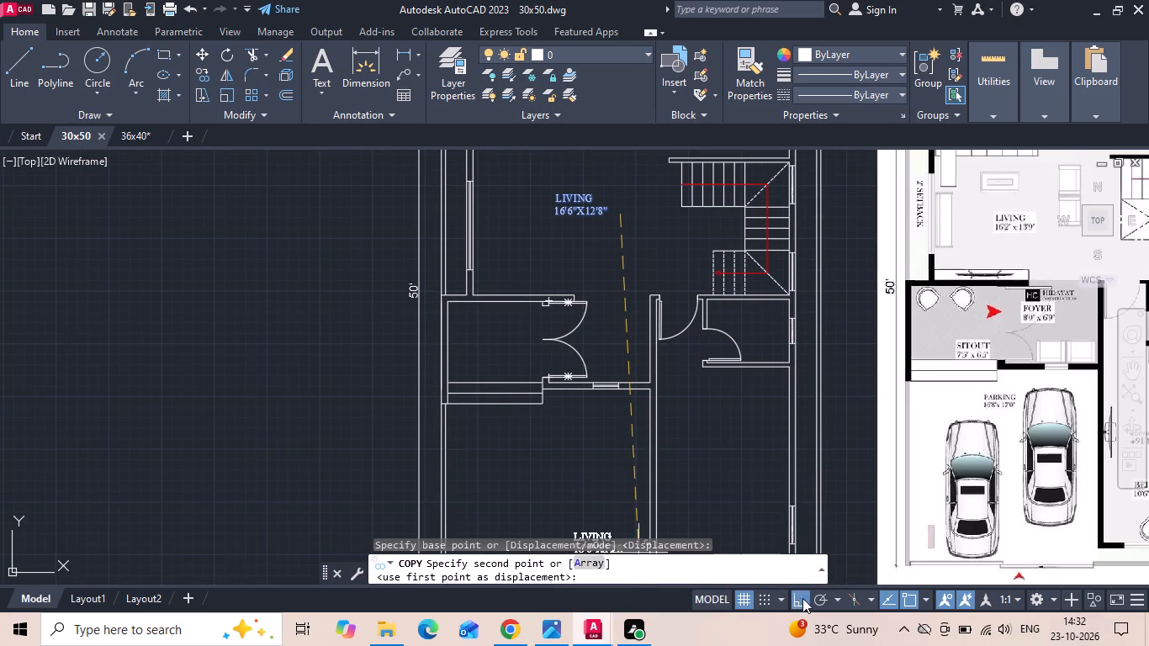
{"action": "scroll", "coordinate": [537, 368], "scroll_direction": "up", "scroll_amount": 2}
{"action": "left_click", "coordinate": [537, 337]}
{"action": "key", "text": "Escape"}
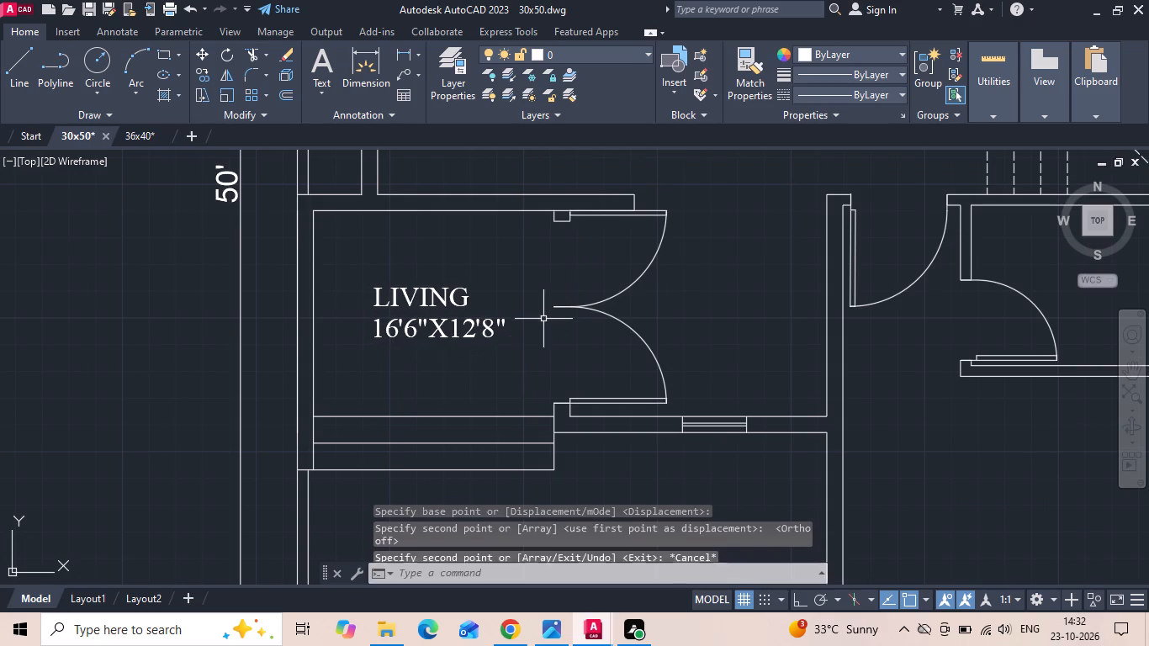
Trim the wall line between the two side lines of the double door's upper jamb.
{"action": "key", "text": "t"}
{"action": "key", "text": "r"}
{"action": "key", "text": "space"}
{"action": "scroll", "coordinate": [581, 221], "scroll_direction": "up", "scroll_amount": 2}
{"action": "left_click", "coordinate": [537, 196]}
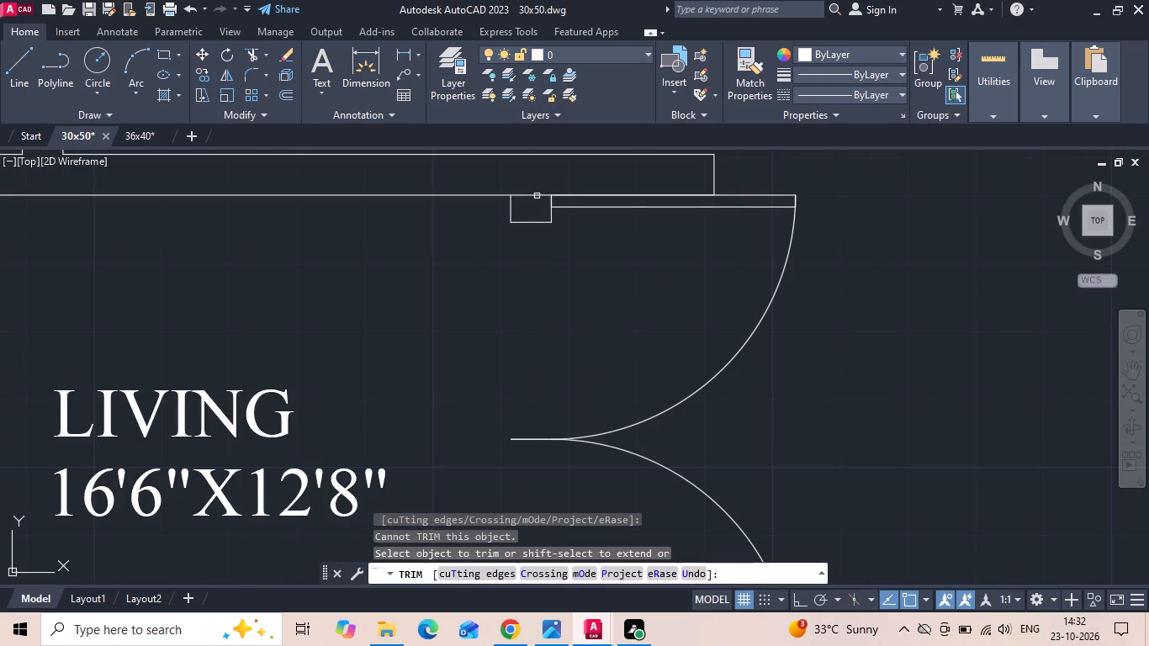
{"action": "left_click", "coordinate": [537, 191]}
{"action": "left_click", "coordinate": [534, 203]}
{"action": "key", "text": "Escape"}
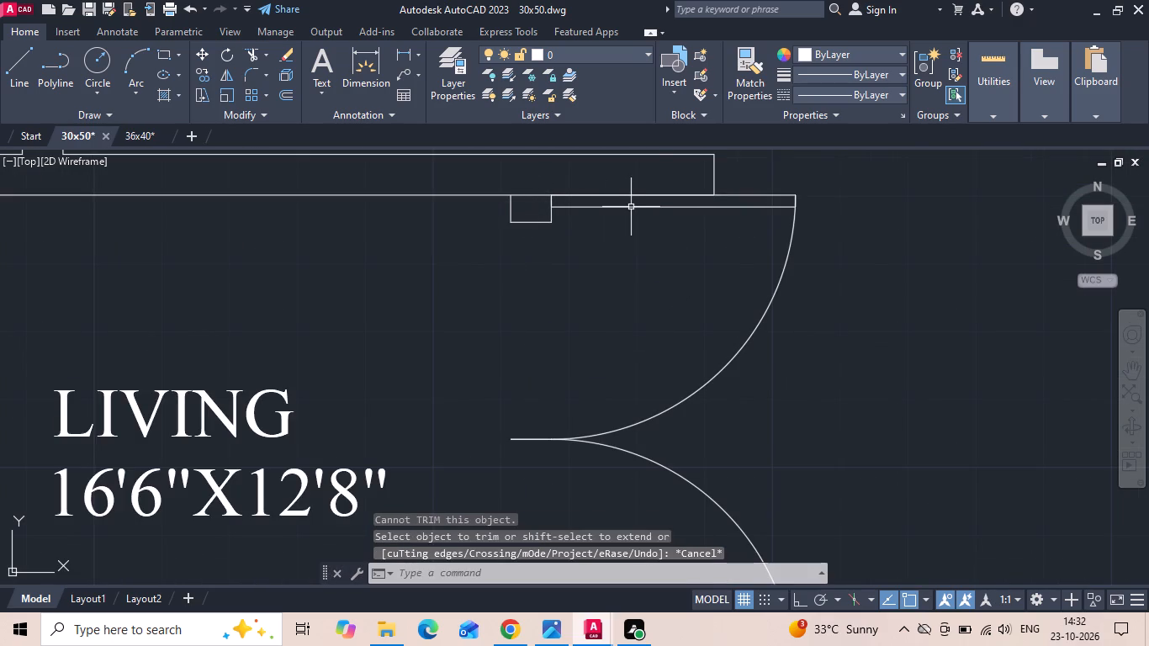
{"action": "left_click", "coordinate": [632, 205]}
{"action": "scroll", "coordinate": [632, 205], "scroll_direction": "down", "scroll_amount": 2}
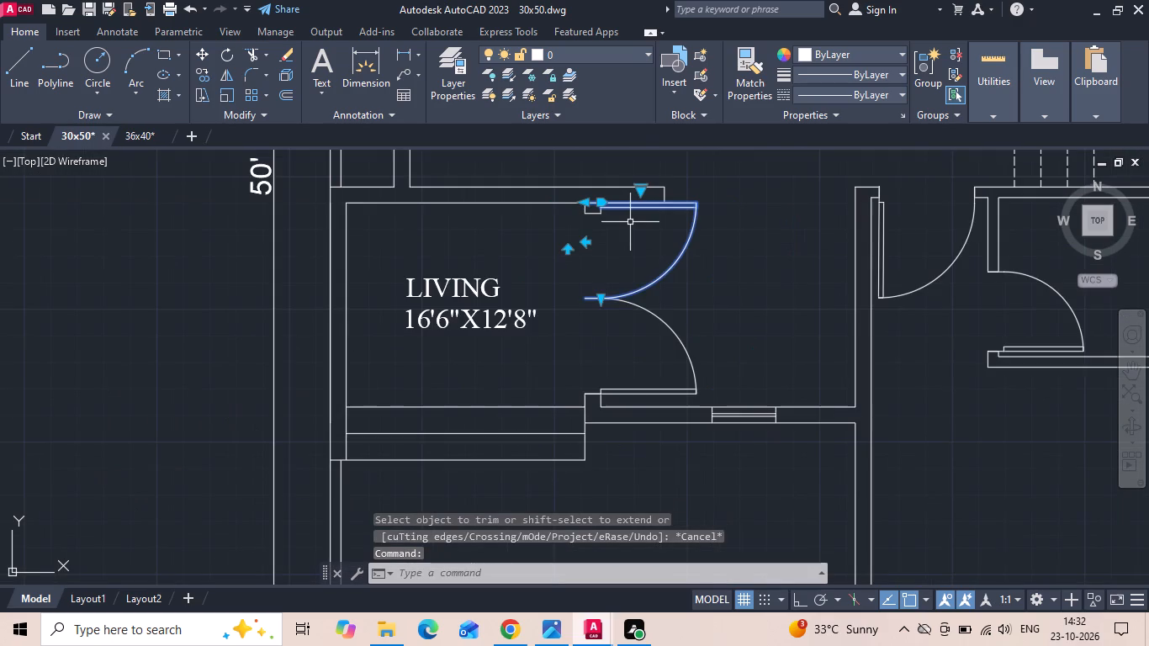
{"action": "key", "text": "Escape"}
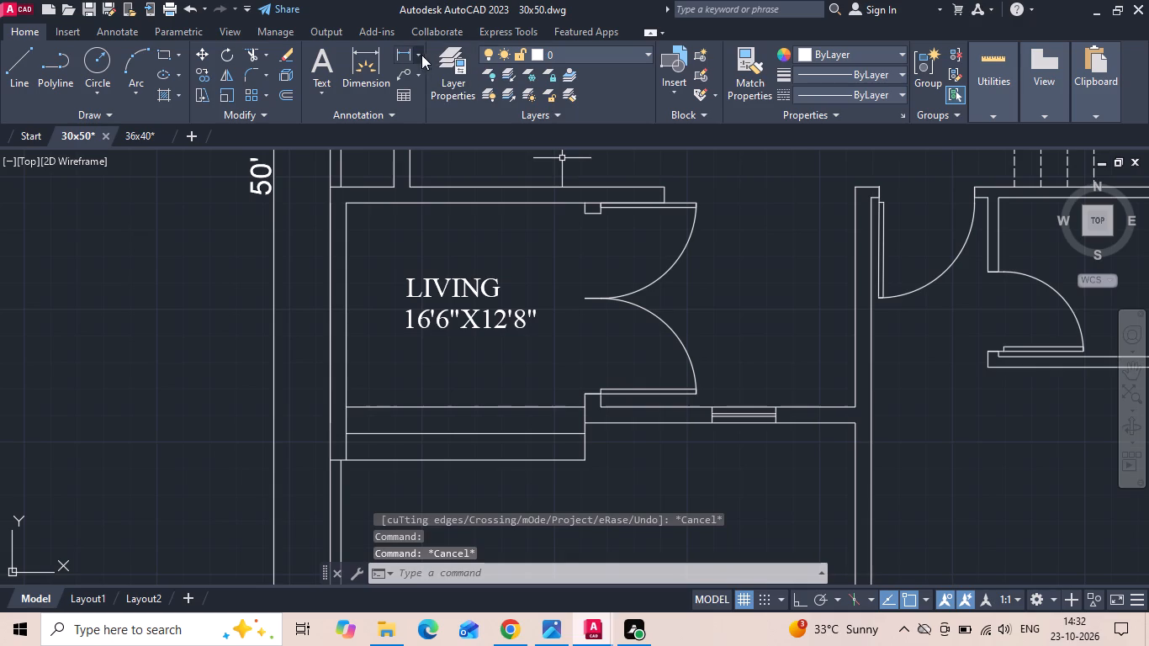
Measure the double-door opening from the lower jamb to the upper wall line, without keeping the dimension.
{"action": "left_click", "coordinate": [399, 49]}
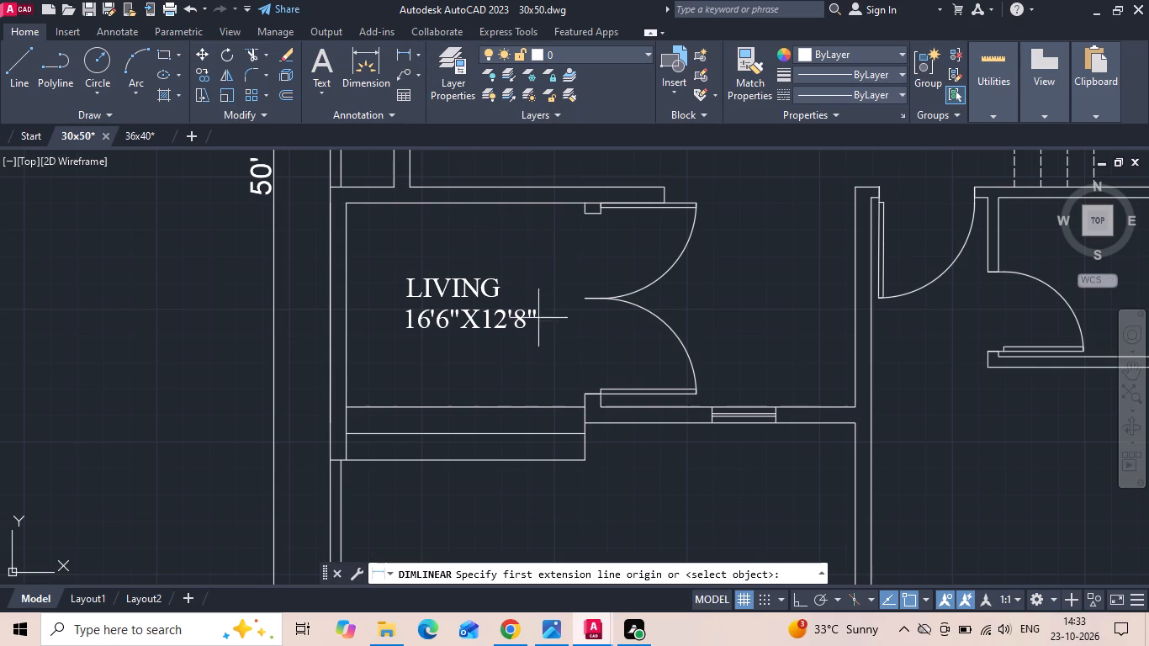
{"action": "left_click", "coordinate": [585, 389]}
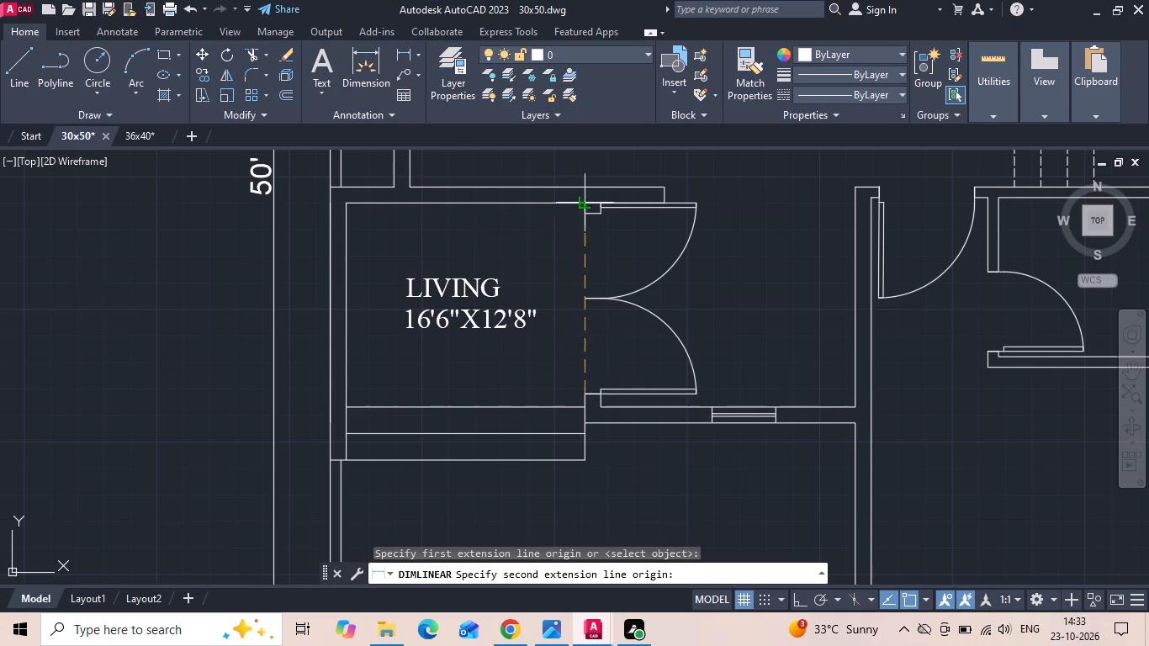
{"action": "left_click", "coordinate": [584, 199]}
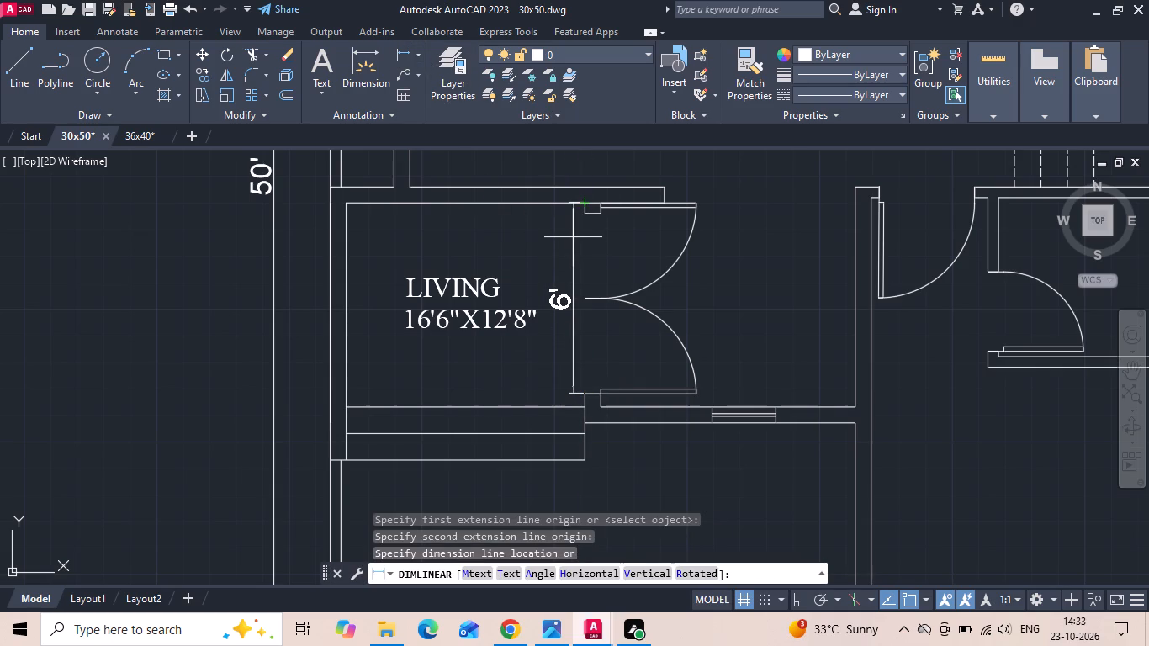
{"action": "key", "text": "Escape"}
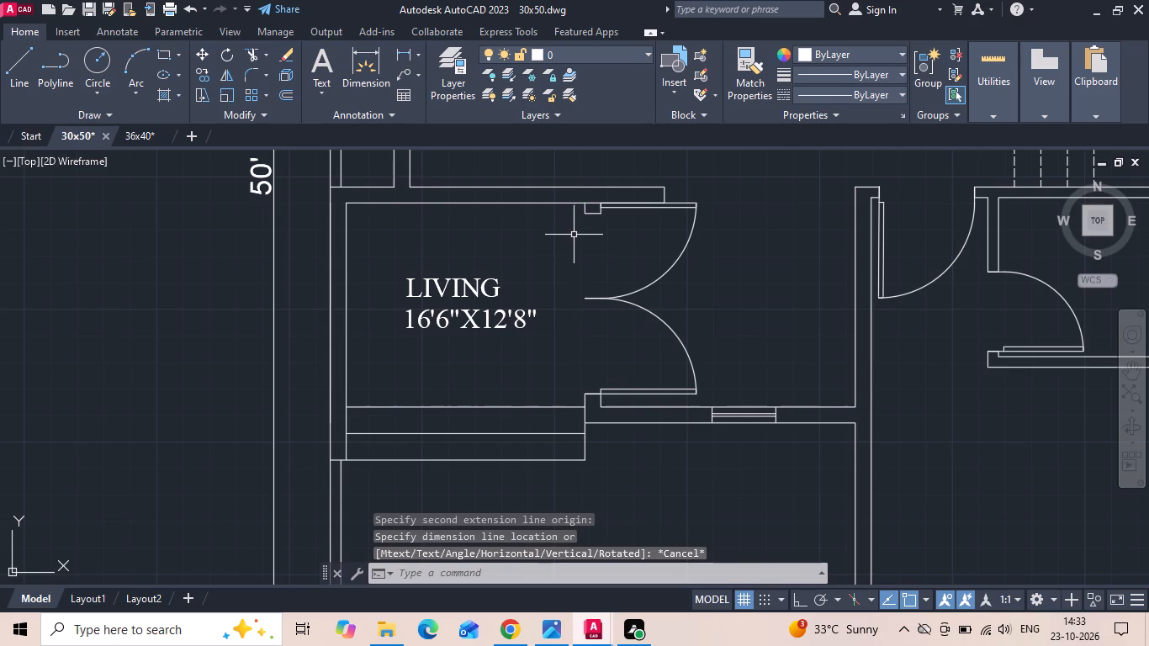
{"action": "scroll", "coordinate": [646, 211], "scroll_direction": "up", "scroll_amount": 1}
{"action": "left_click_drag", "start_coordinate": [687, 309], "coordinate": [670, 315]}
{"action": "left_click", "coordinate": [601, 324]}
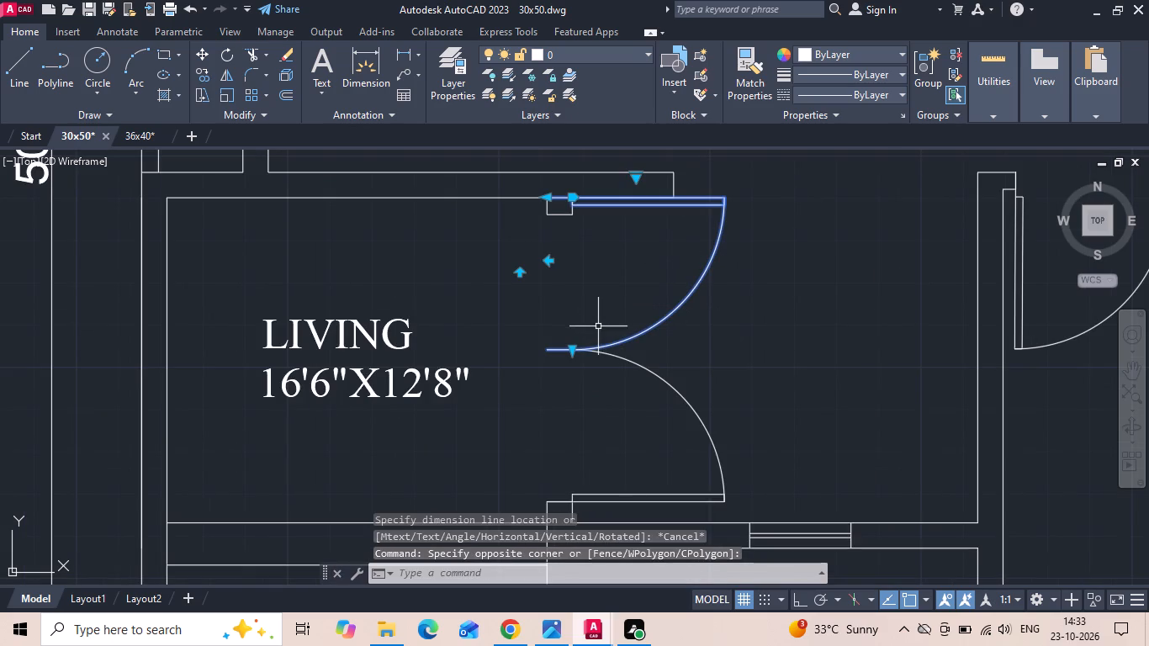
{"action": "middle_click_drag", "start_coordinate": [598, 317], "coordinate": [604, 278]}
{"action": "key", "text": "Escape"}
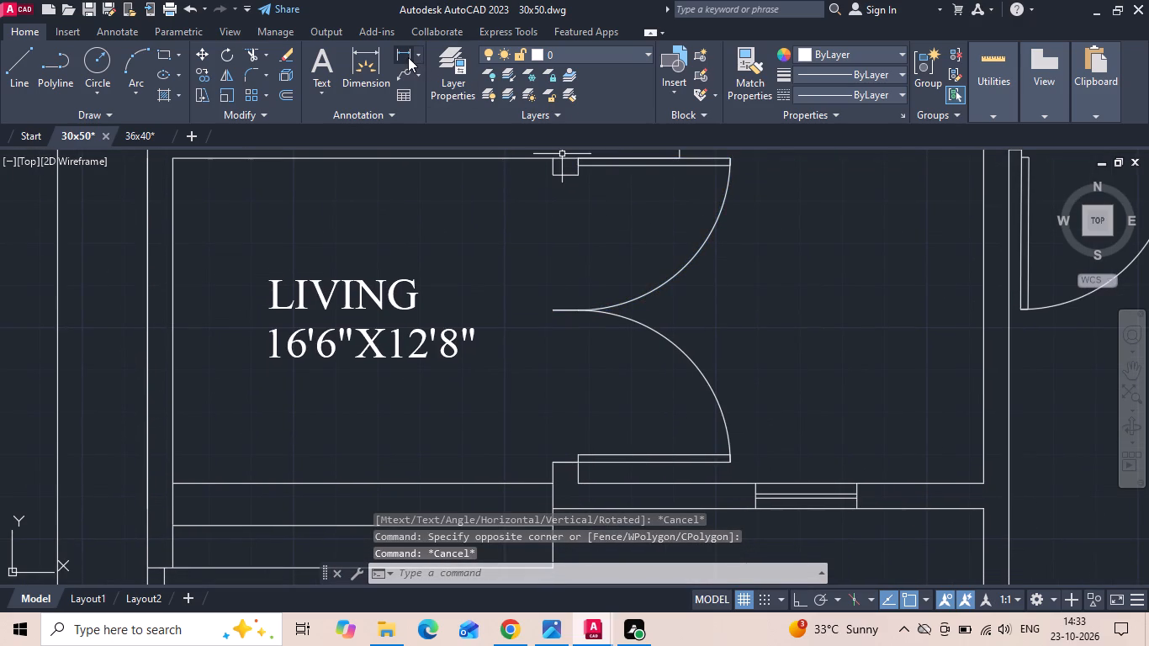
Move the double door's lower leaf and its jamb end line down 2".
{"action": "scroll", "coordinate": [587, 488], "scroll_direction": "up", "scroll_amount": 2}
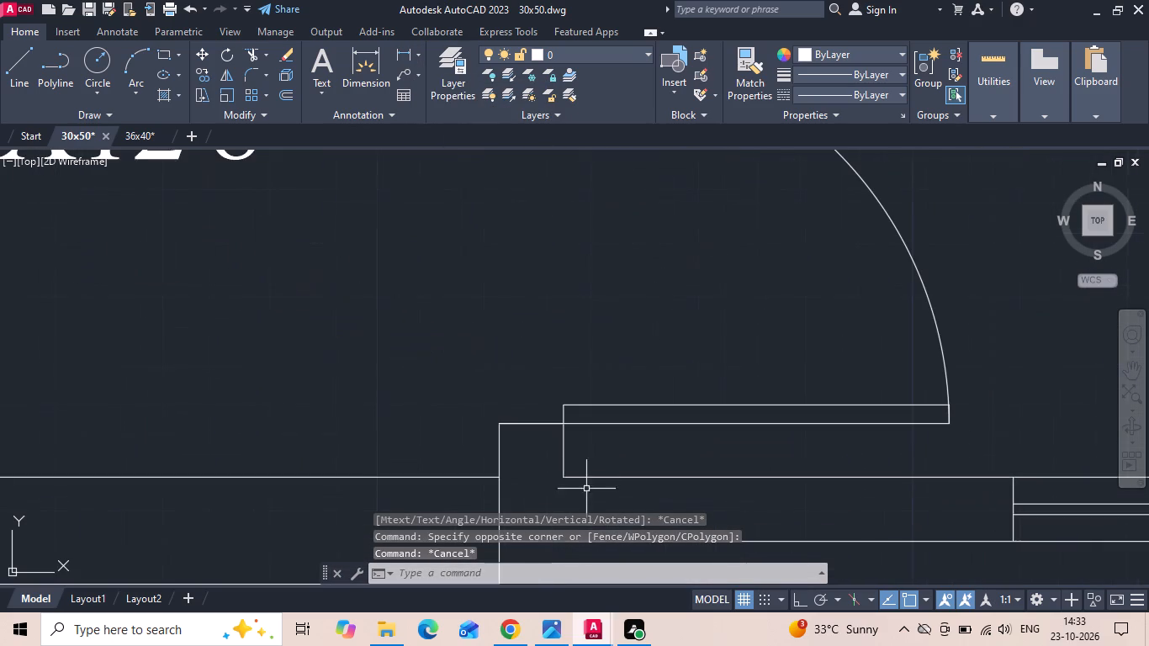
{"action": "left_click", "coordinate": [584, 439]}
{"action": "left_click", "coordinate": [575, 377]}
{"action": "left_click_drag", "start_coordinate": [535, 454], "coordinate": [525, 426]}
{"action": "left_click", "coordinate": [516, 379]}
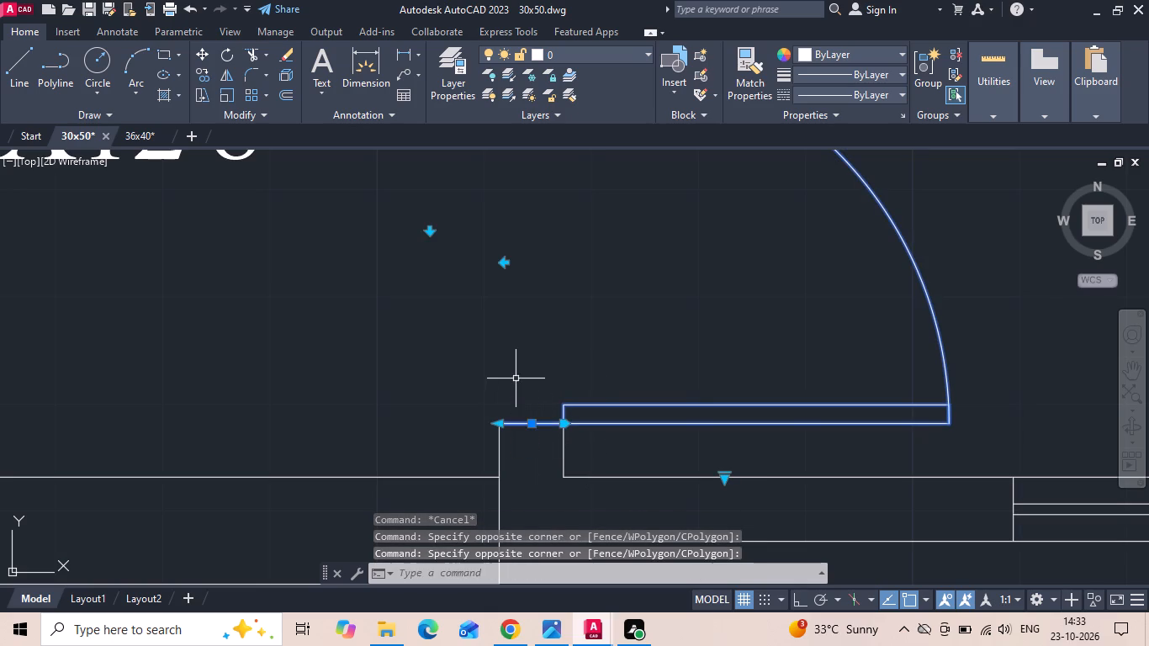
{"action": "right_click", "coordinate": [504, 335]}
{"action": "left_click", "coordinate": [546, 338]}
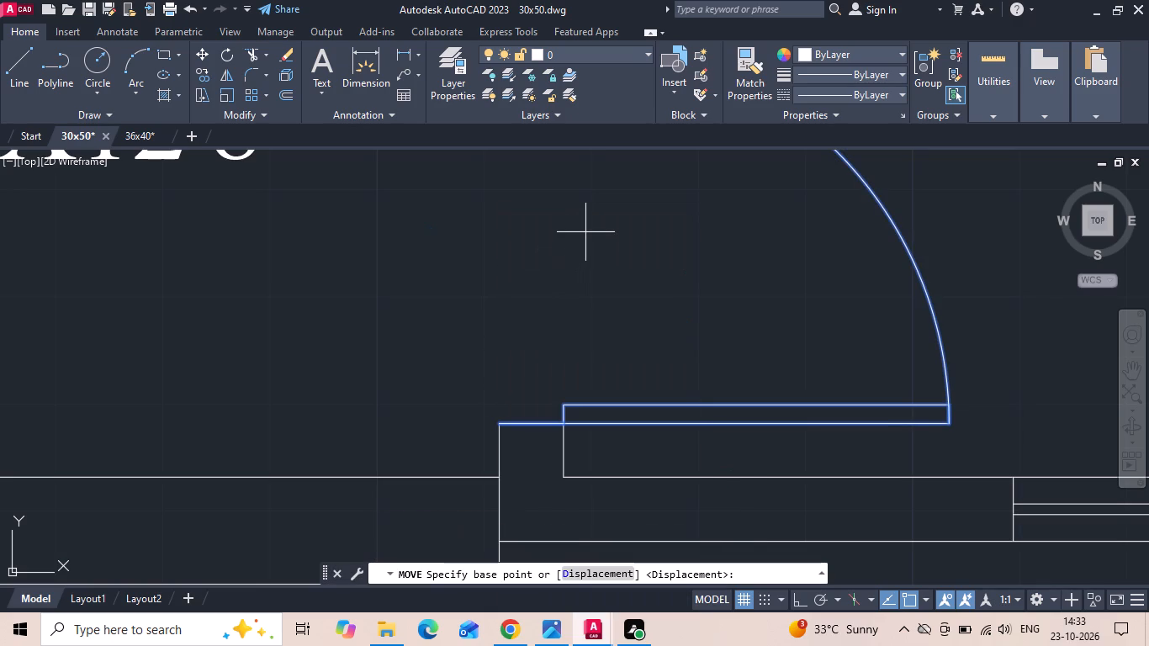
{"action": "key", "text": "F8"}
{"action": "left_click_drag", "start_coordinate": [589, 228], "coordinate": [586, 242]}
{"action": "key", "text": "2"}
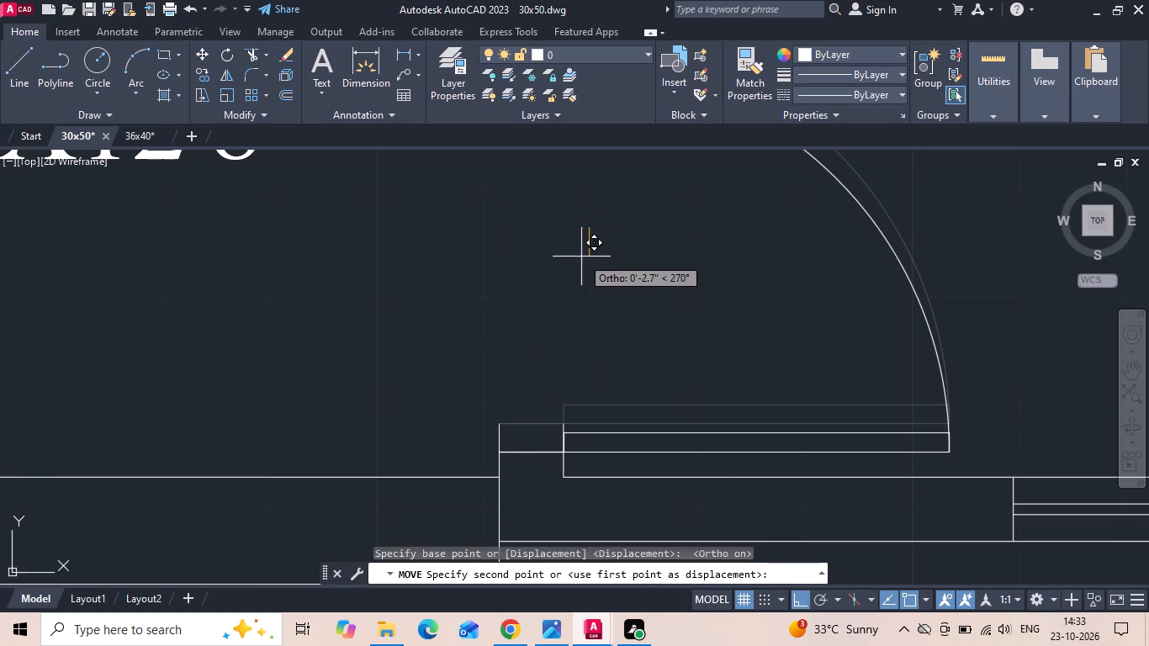
{"action": "key", "text": "space"}
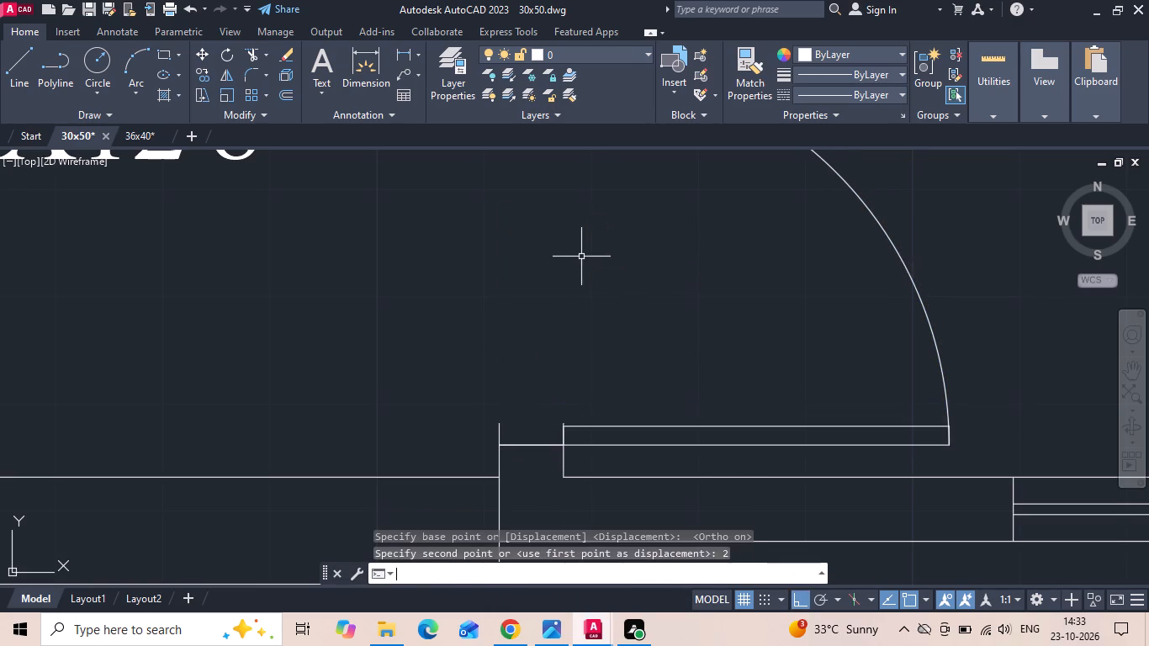
Move the double door's upper leaf down so its swing end meets the lower leaf's swing end.
{"action": "scroll", "coordinate": [609, 425], "scroll_direction": "down", "scroll_amount": 3}
{"action": "scroll", "coordinate": [600, 248], "scroll_direction": "up", "scroll_amount": 3}
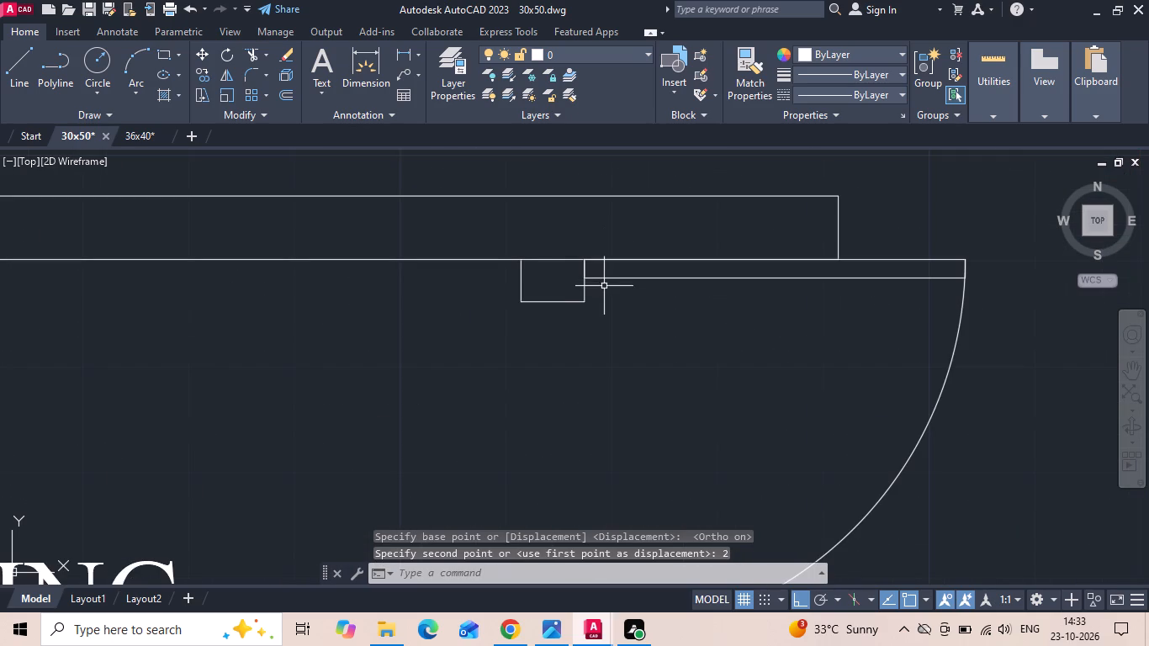
{"action": "left_click", "coordinate": [605, 278]}
{"action": "scroll", "coordinate": [603, 224], "scroll_direction": "down", "scroll_amount": 3}
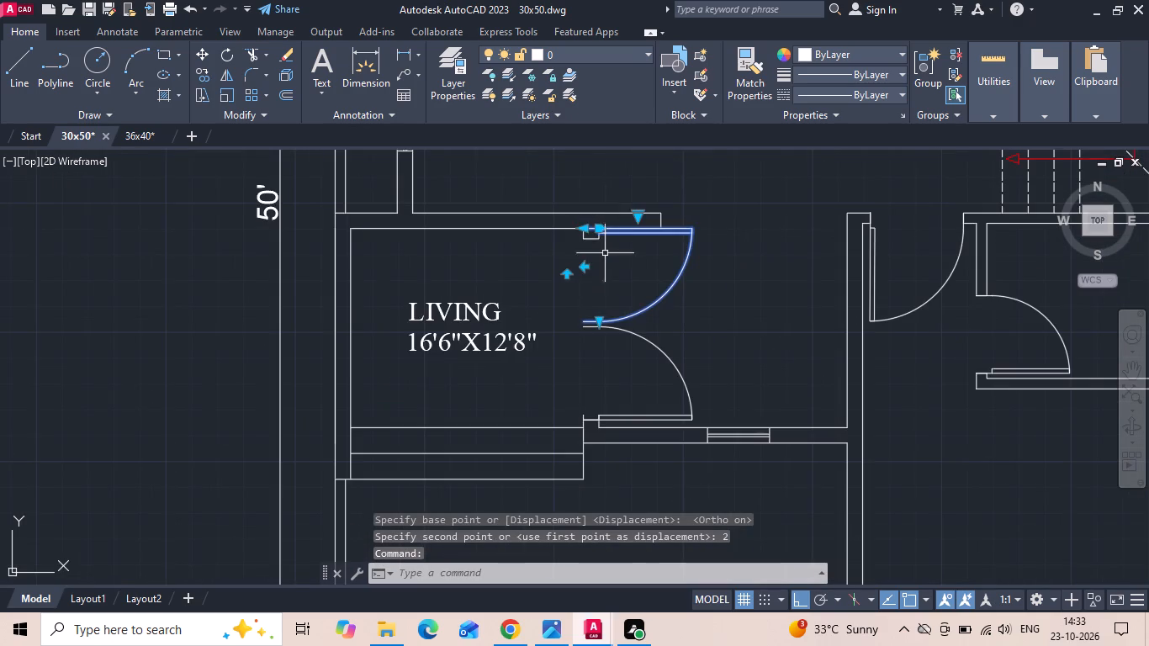
{"action": "scroll", "coordinate": [595, 341], "scroll_direction": "up", "scroll_amount": 3}
{"action": "key", "text": "Escape"}
{"action": "left_click", "coordinate": [578, 265]}
{"action": "left_click", "coordinate": [567, 242]}
{"action": "right_click", "coordinate": [559, 238]}
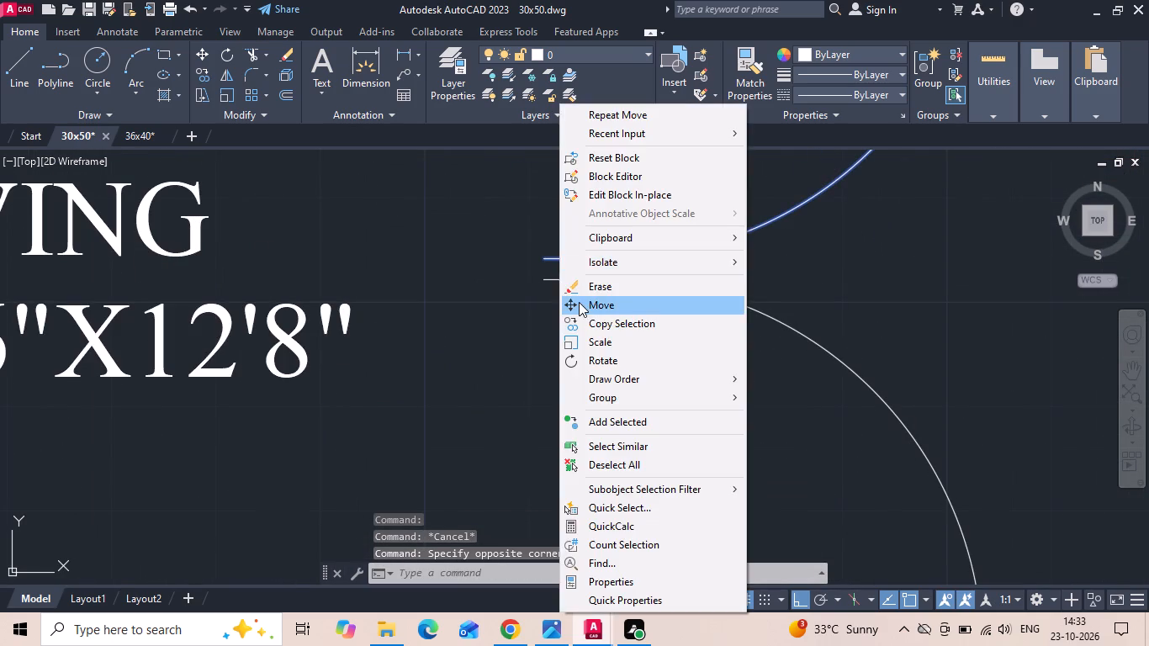
{"action": "left_click", "coordinate": [581, 303]}
{"action": "scroll", "coordinate": [537, 268], "scroll_direction": "up", "scroll_amount": 3}
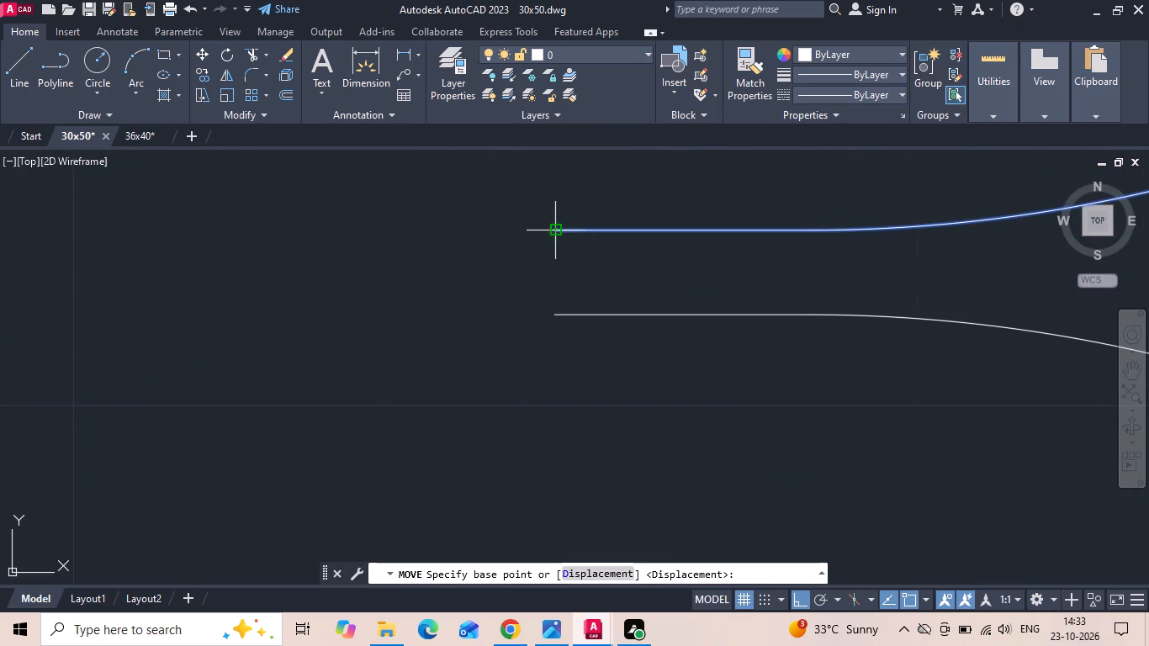
{"action": "left_click", "coordinate": [556, 230]}
{"action": "left_click", "coordinate": [555, 314]}
Move the upper jamb's end line up to the top edge of the upper door leaf.
{"action": "scroll", "coordinate": [569, 395], "scroll_direction": "down", "scroll_amount": 4}
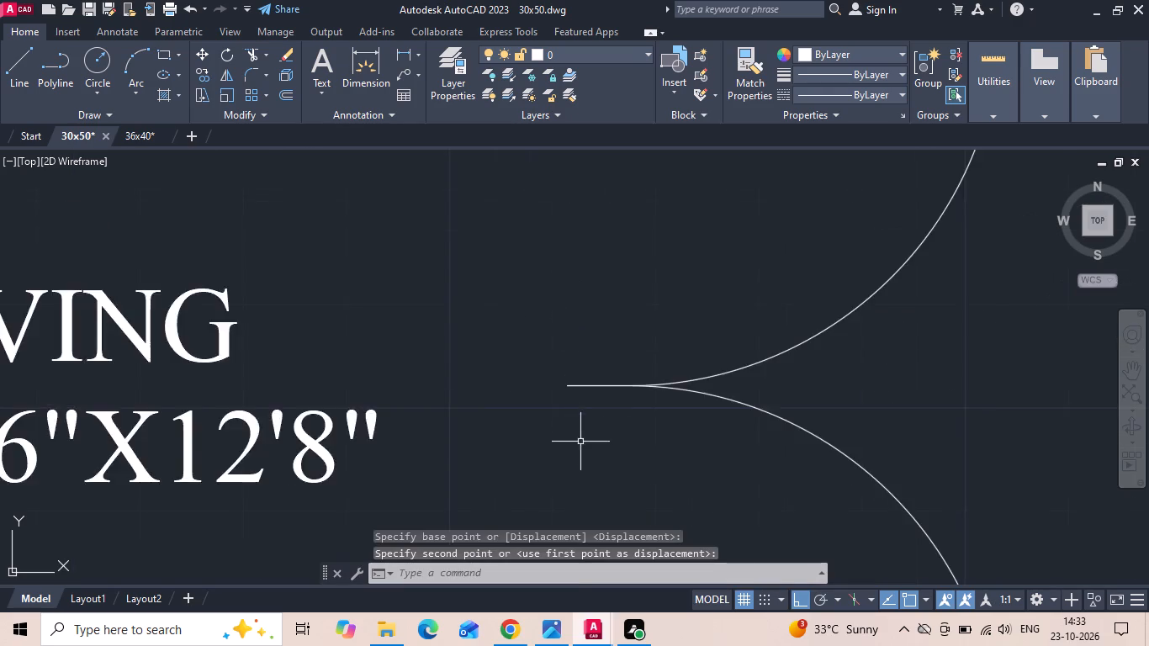
{"action": "scroll", "coordinate": [581, 443], "scroll_direction": "down", "scroll_amount": 2}
{"action": "scroll", "coordinate": [617, 304], "scroll_direction": "up", "scroll_amount": 3}
{"action": "scroll", "coordinate": [542, 443], "scroll_direction": "up", "scroll_amount": 1}
{"action": "middle_click_drag", "start_coordinate": [543, 438], "coordinate": [581, 299]}
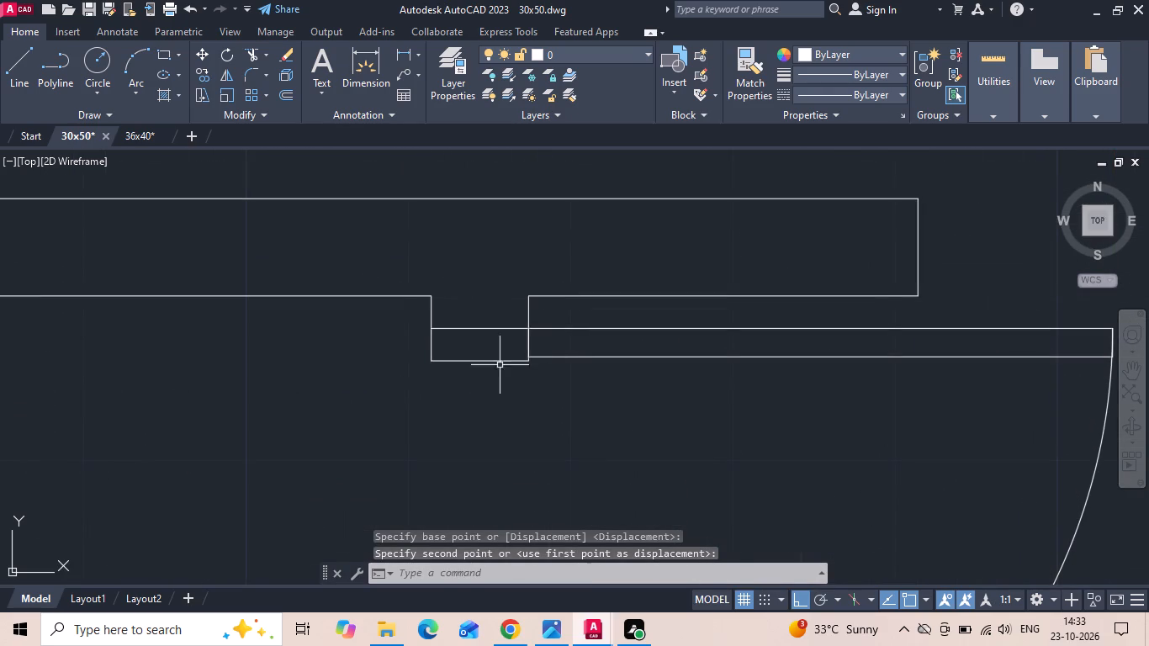
{"action": "left_click", "coordinate": [484, 354]}
{"action": "left_click", "coordinate": [469, 388]}
{"action": "right_click", "coordinate": [470, 387]}
{"action": "left_click", "coordinate": [524, 304]}
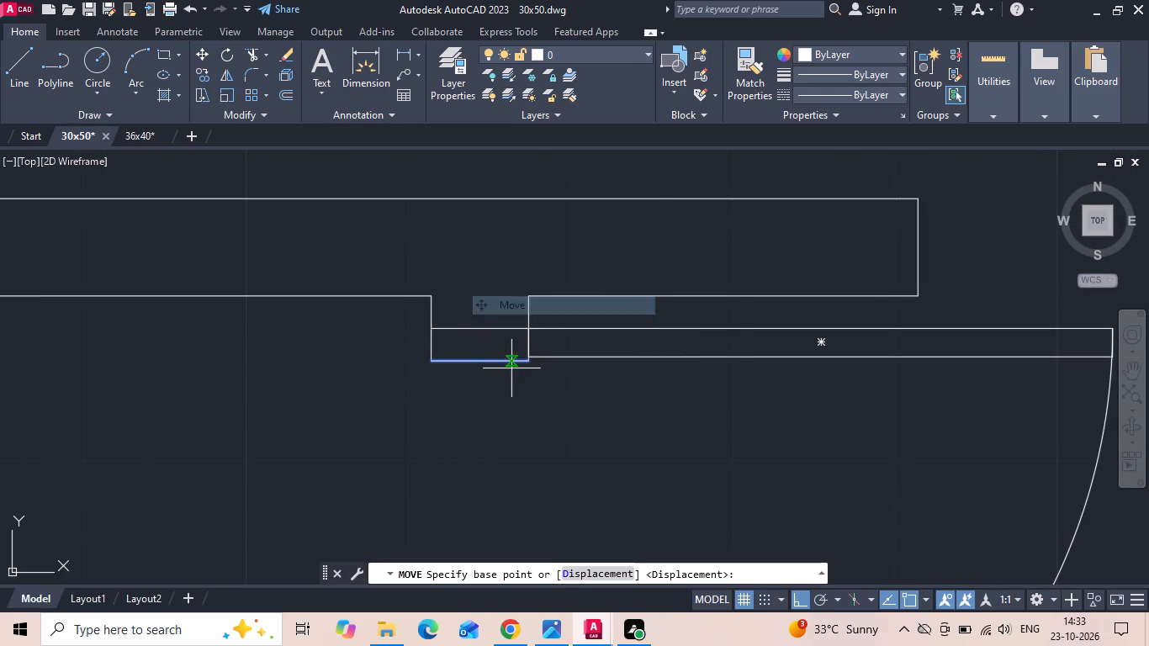
{"action": "scroll", "coordinate": [511, 368], "scroll_direction": "up", "scroll_amount": 1}
{"action": "left_click", "coordinate": [534, 360]}
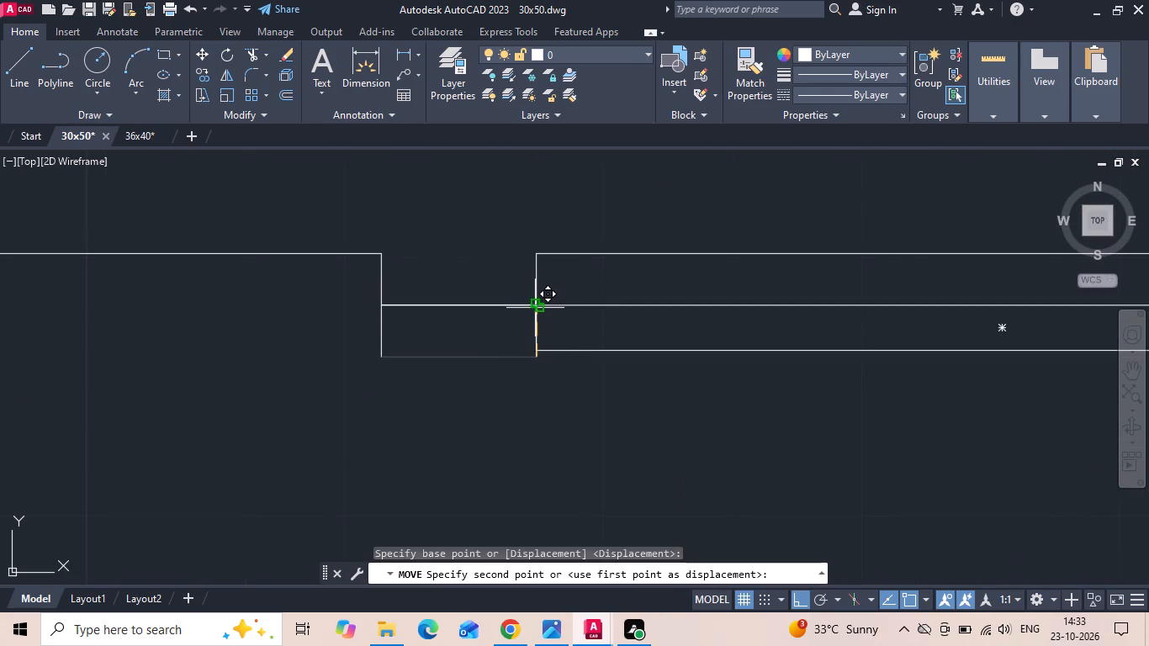
{"action": "left_click", "coordinate": [538, 302]}
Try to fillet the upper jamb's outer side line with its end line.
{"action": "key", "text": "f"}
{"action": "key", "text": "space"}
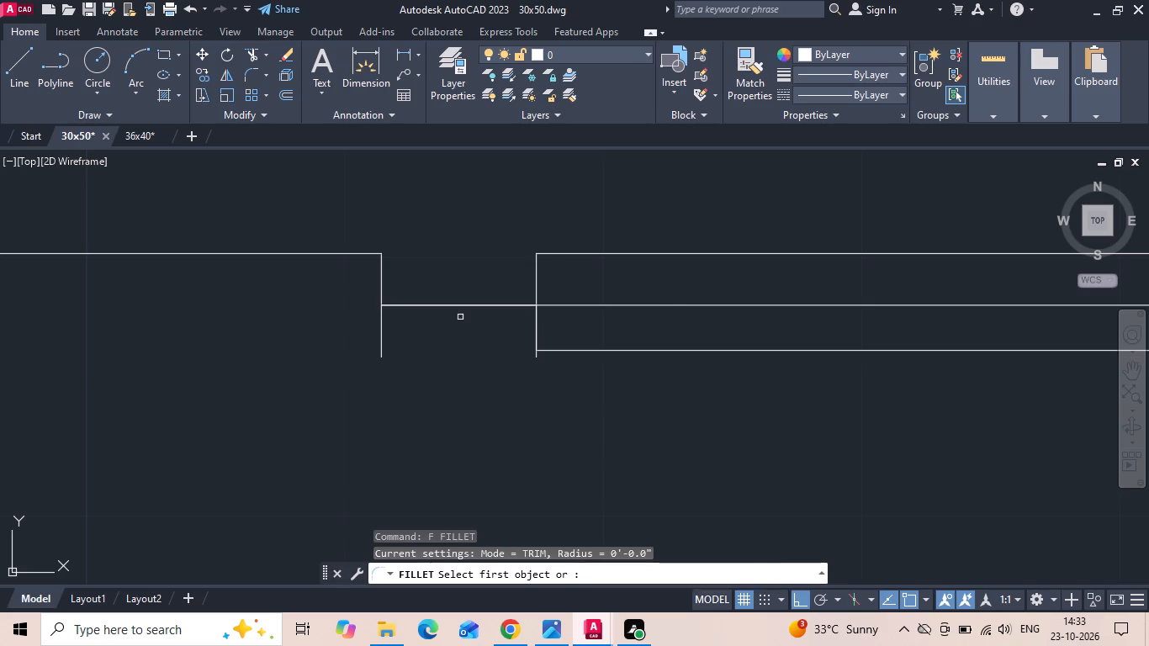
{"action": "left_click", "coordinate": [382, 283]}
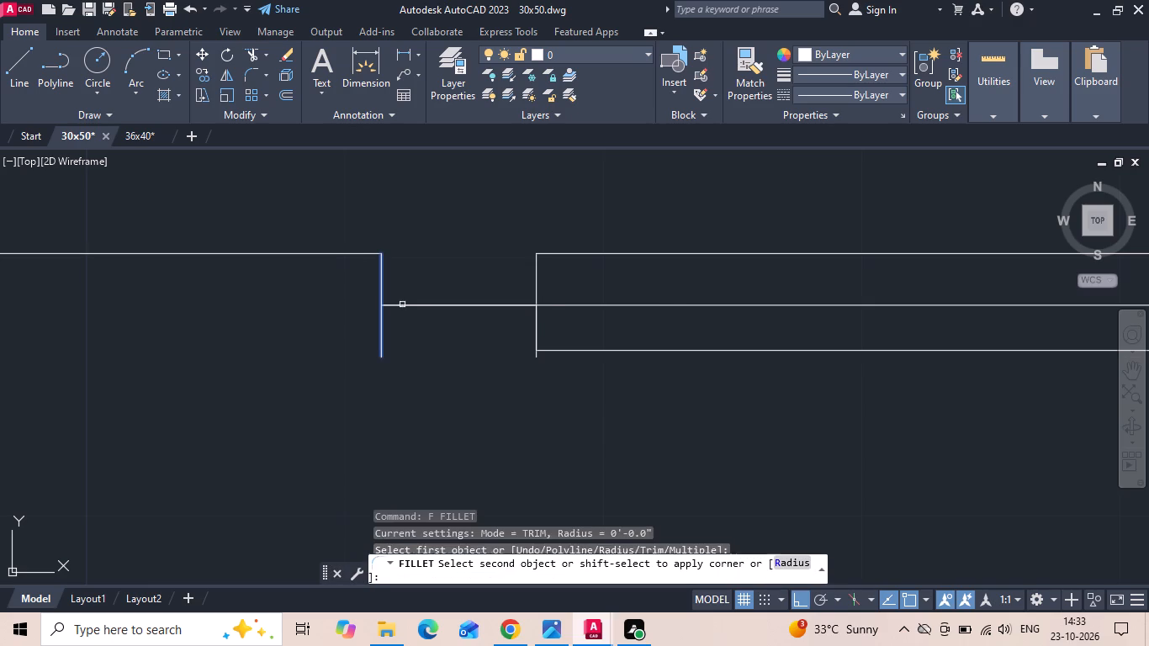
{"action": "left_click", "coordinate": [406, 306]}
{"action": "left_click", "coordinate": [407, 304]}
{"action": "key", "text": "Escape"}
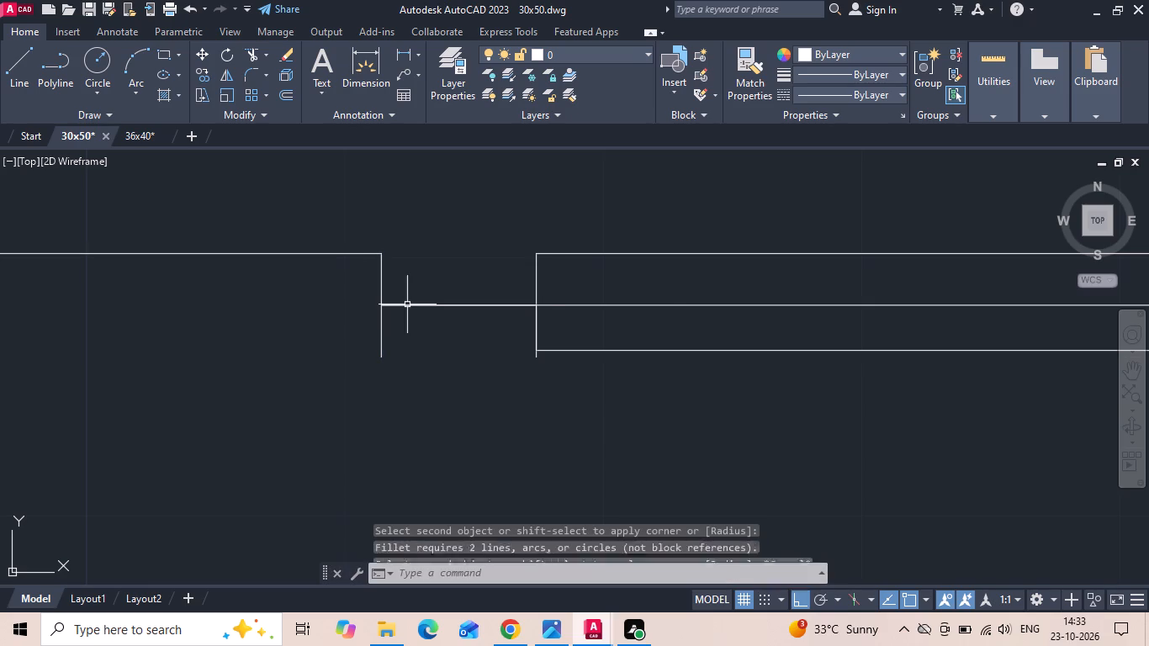
Trim both upper jamb side lines below the jamb's end line and delete the leftover stub by the door leaf.
{"action": "key", "text": "t"}
{"action": "key", "text": "r"}
{"action": "key", "text": "space"}
{"action": "left_click_drag", "start_coordinate": [406, 326], "coordinate": [338, 338]}
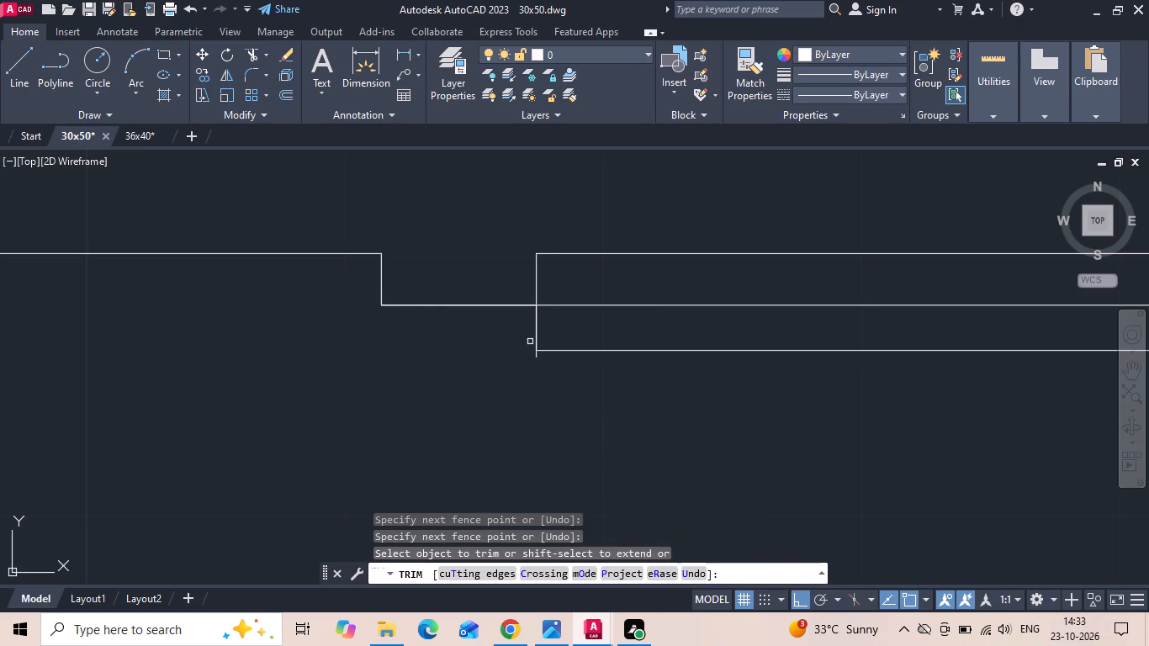
{"action": "left_click_drag", "start_coordinate": [499, 323], "coordinate": [627, 372]}
{"action": "left_click", "coordinate": [536, 360]}
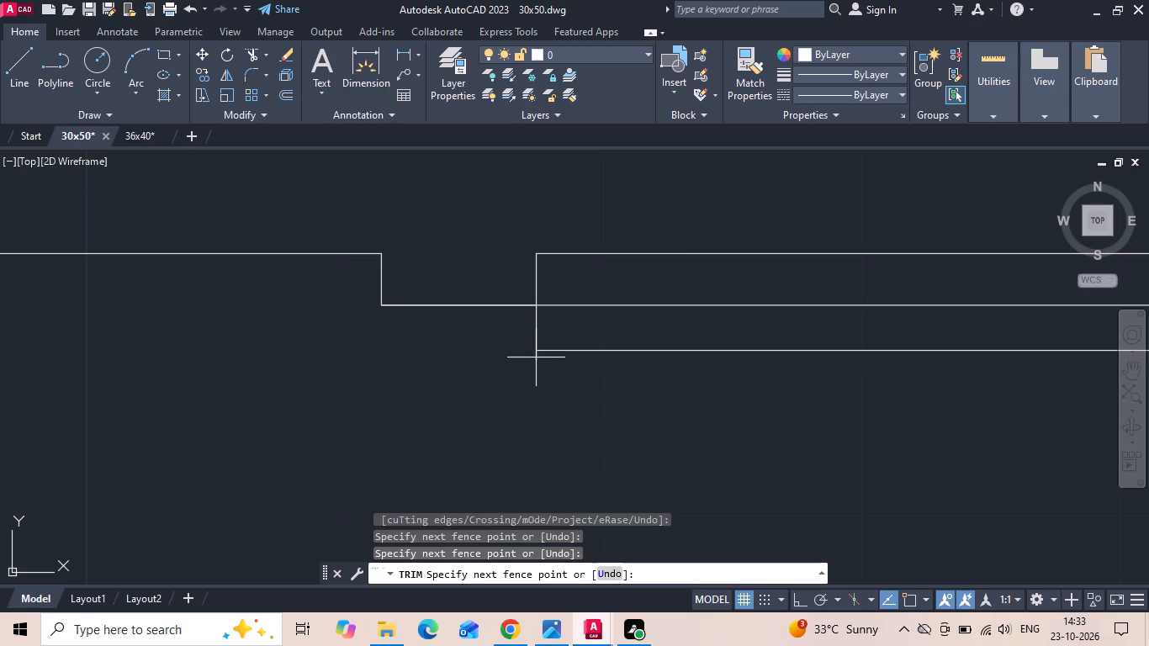
{"action": "key", "text": "Escape"}
{"action": "left_click", "coordinate": [534, 354]}
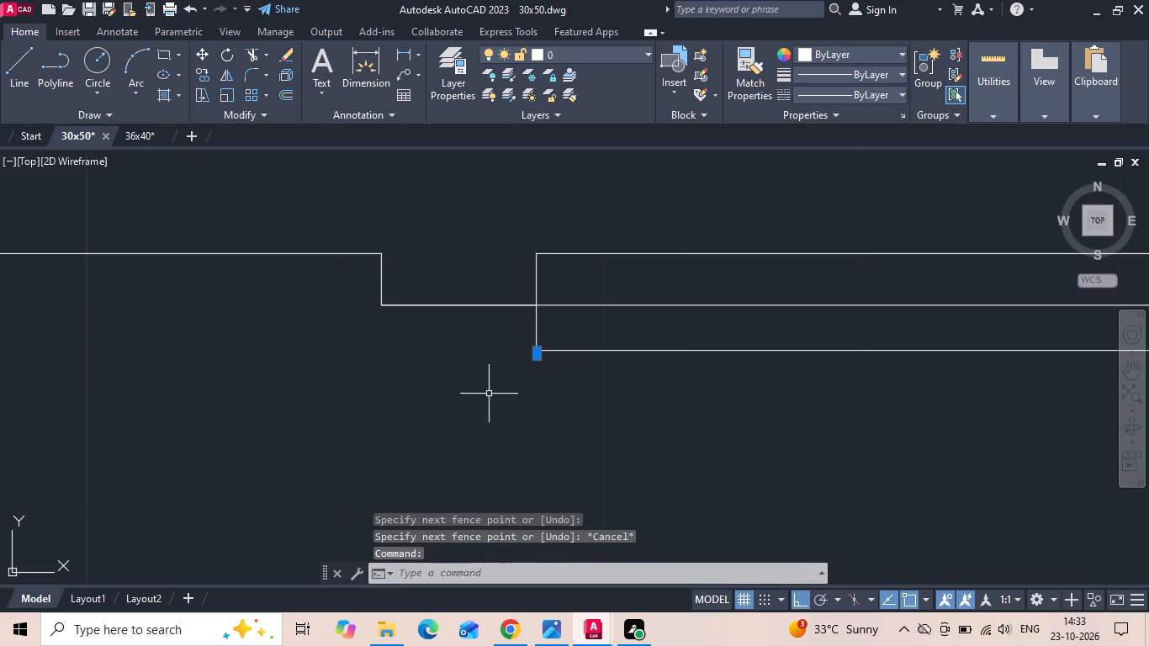
{"action": "key", "text": "Delete"}
{"action": "left_click_drag", "start_coordinate": [514, 280], "coordinate": [531, 344]}
{"action": "left_click", "coordinate": [558, 384]}
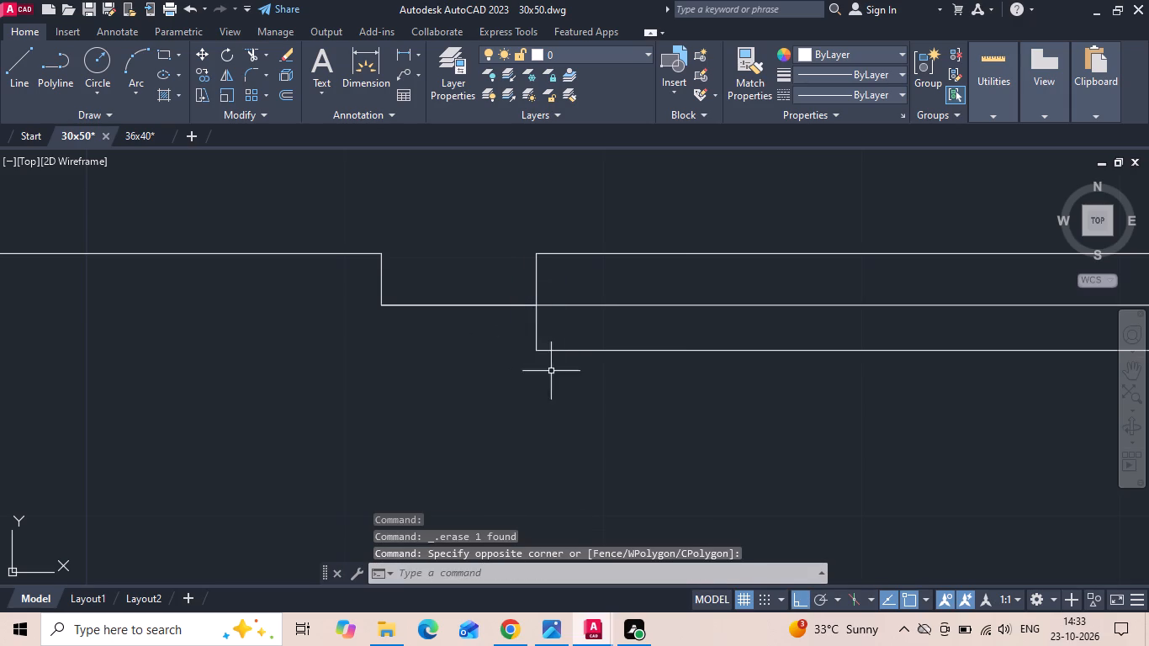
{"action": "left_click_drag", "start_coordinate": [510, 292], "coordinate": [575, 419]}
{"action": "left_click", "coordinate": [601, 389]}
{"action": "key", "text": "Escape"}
Stretch the lower jamb's side line beside the door leaf so its upper end meets the lower leaf's bottom edge.
{"action": "scroll", "coordinate": [537, 231], "scroll_direction": "down", "scroll_amount": 2}
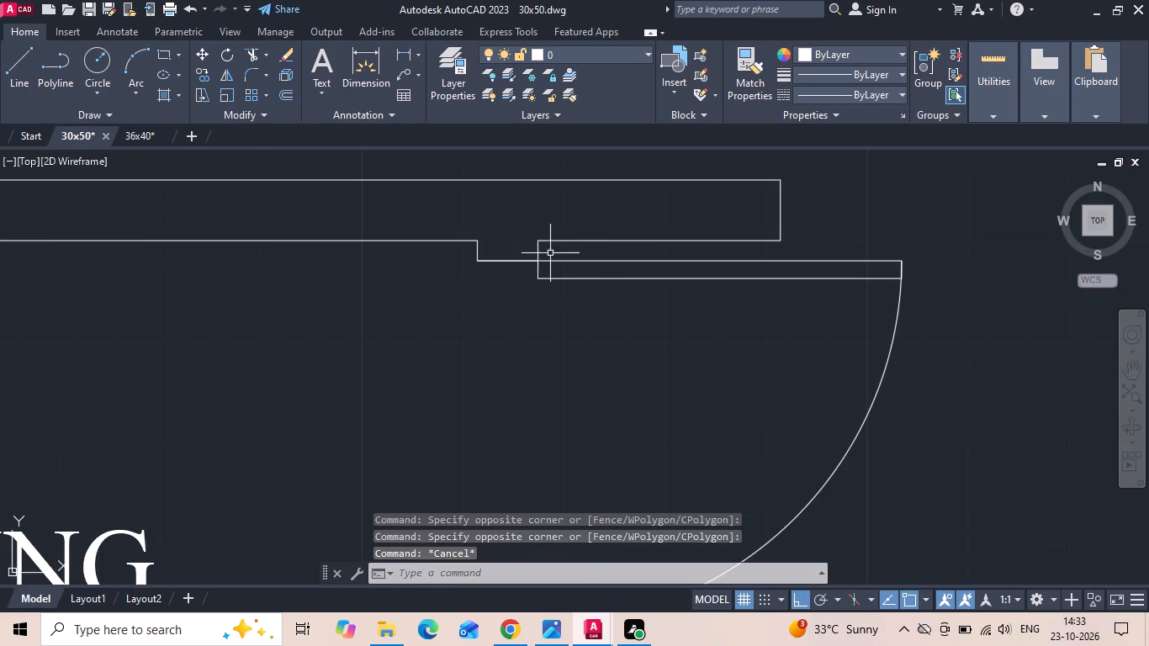
{"action": "scroll", "coordinate": [606, 358], "scroll_direction": "down", "scroll_amount": 1}
{"action": "scroll", "coordinate": [553, 284], "scroll_direction": "down", "scroll_amount": 2}
{"action": "middle_click_drag", "start_coordinate": [518, 390], "coordinate": [540, 340]}
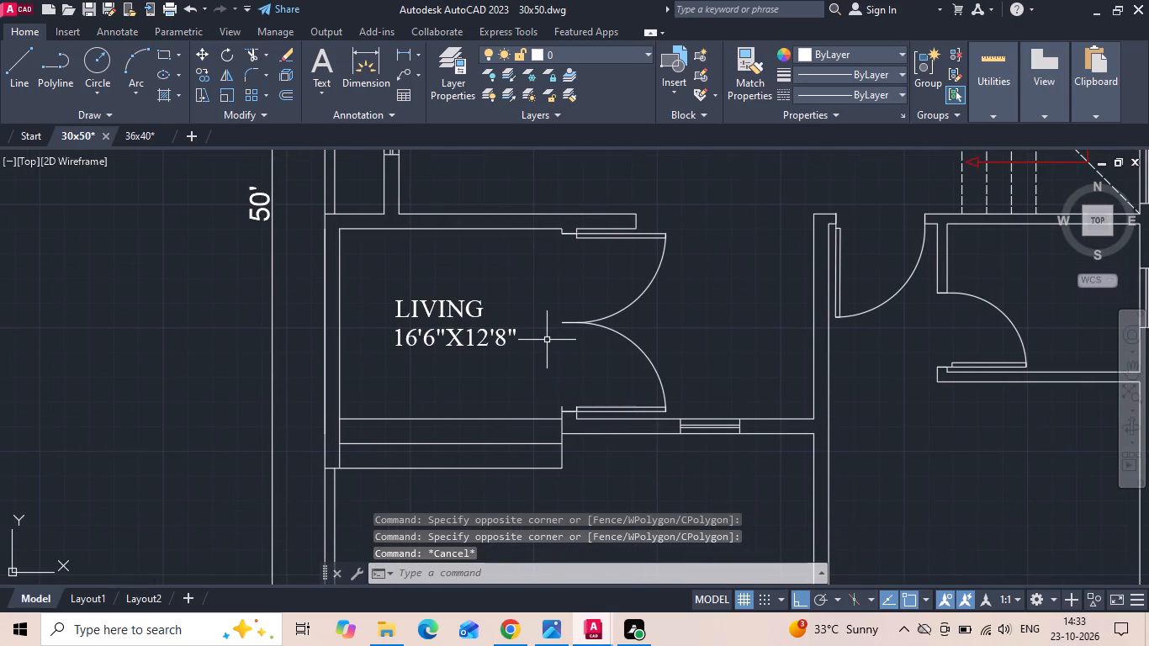
{"action": "scroll", "coordinate": [587, 400], "scroll_direction": "up", "scroll_amount": 3}
{"action": "scroll", "coordinate": [520, 457], "scroll_direction": "up", "scroll_amount": 2}
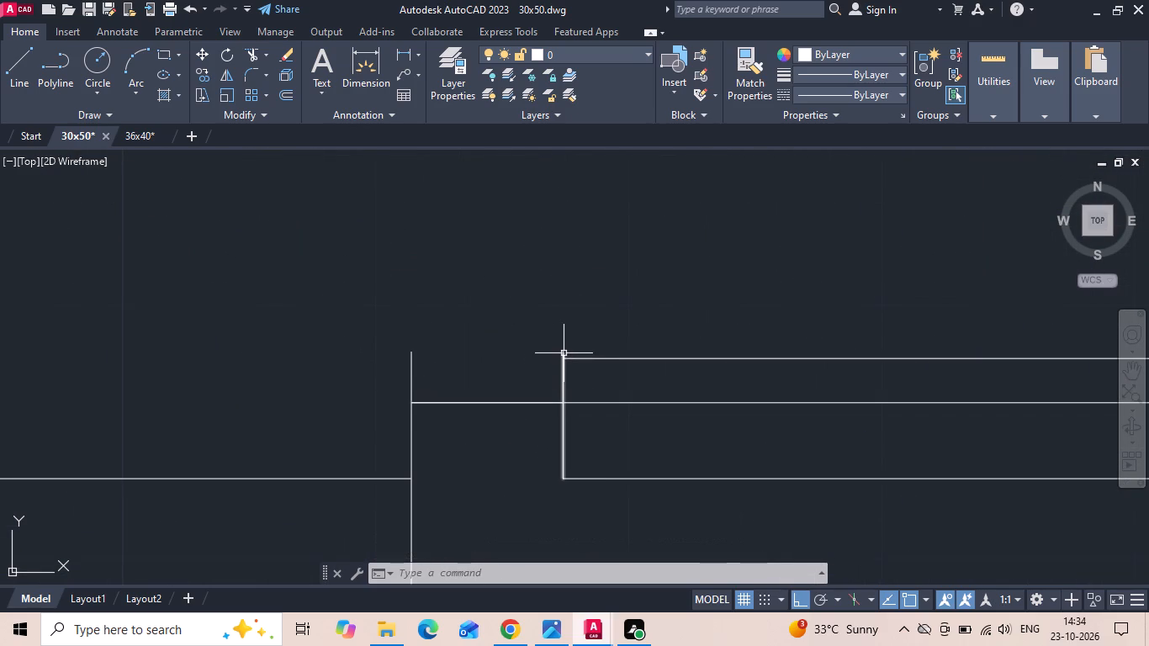
{"action": "left_click", "coordinate": [563, 350]}
{"action": "left_click", "coordinate": [560, 350]}
{"action": "scroll", "coordinate": [553, 433], "scroll_direction": "up", "scroll_amount": 2}
{"action": "left_click", "coordinate": [570, 358]}
{"action": "scroll", "coordinate": [500, 401], "scroll_direction": "down", "scroll_amount": 1}
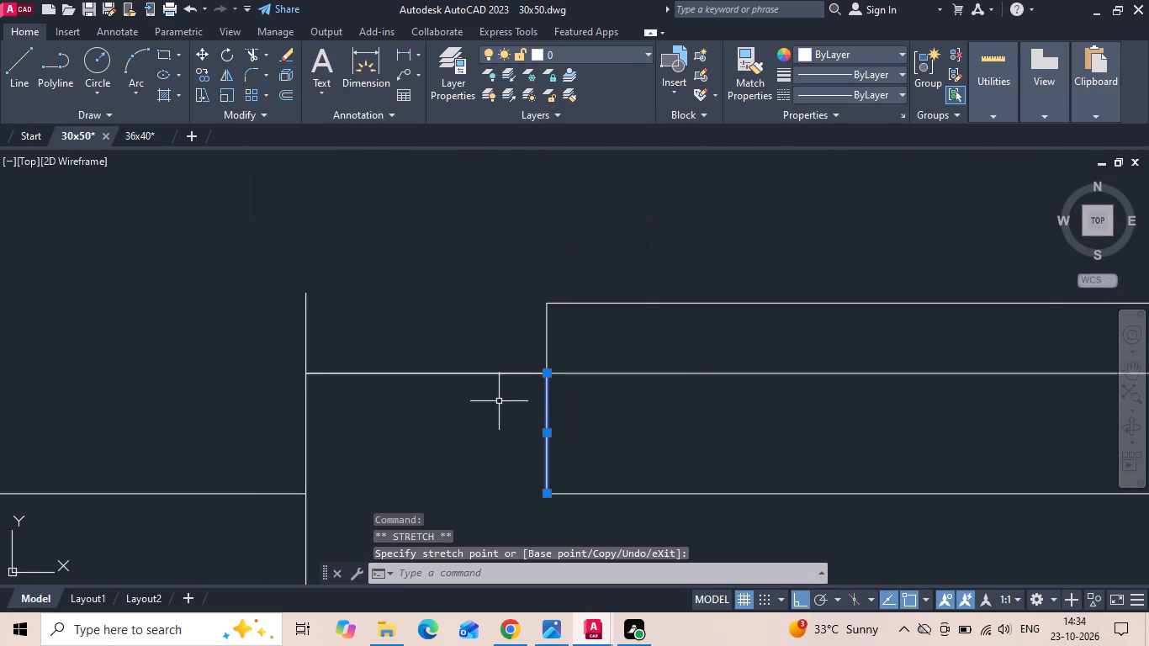
{"action": "key", "text": "Escape"}
Trim the lower jamb's other side line where it projects above the jamb's end line.
{"action": "left_click", "coordinate": [392, 326]}
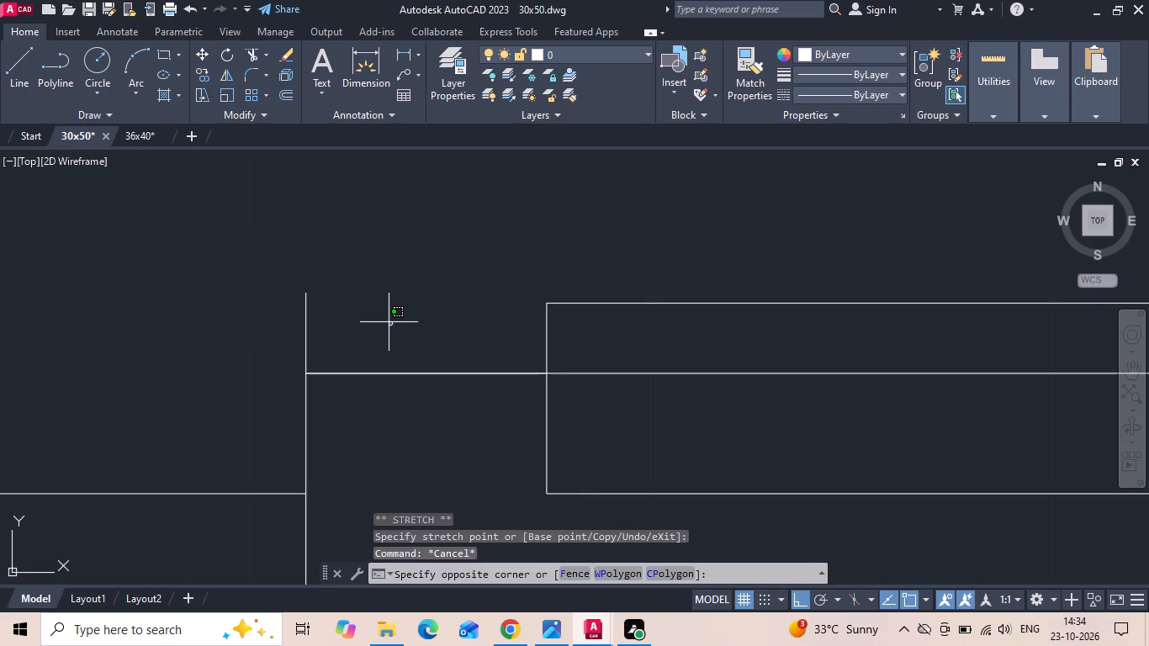
{"action": "key", "text": "Escape"}
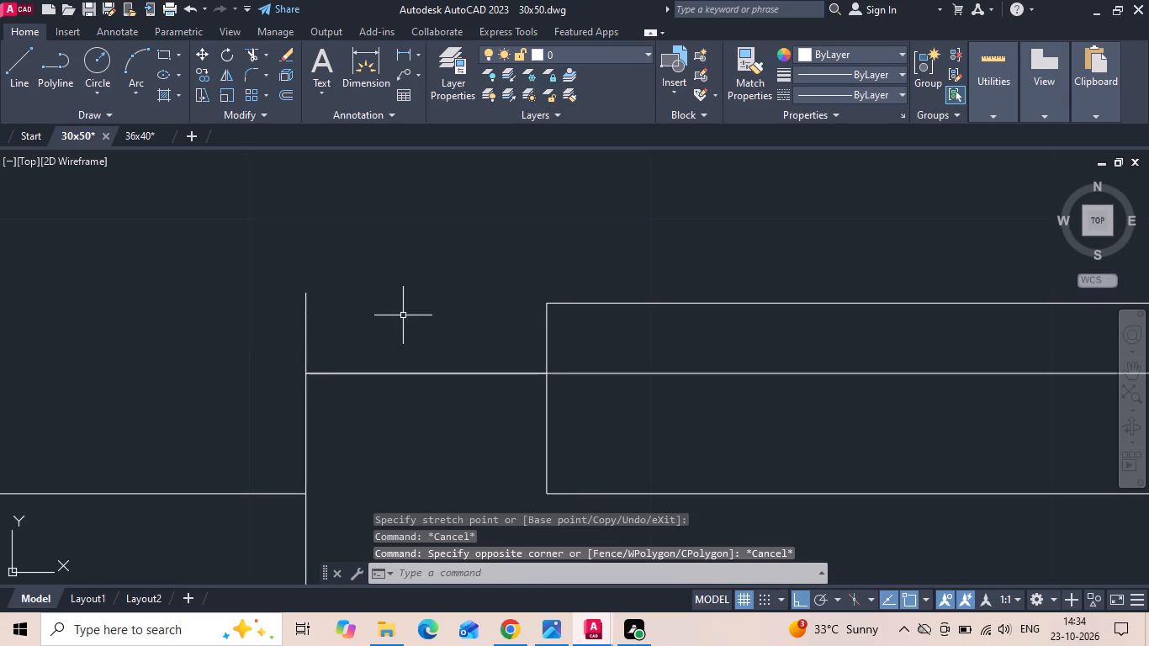
{"action": "key", "text": "t"}
{"action": "type", "text": "R"}
{"action": "key", "text": "space"}
{"action": "left_click_drag", "start_coordinate": [384, 327], "coordinate": [229, 340]}
{"action": "scroll", "coordinate": [350, 307], "scroll_direction": "down", "scroll_amount": 2}
{"action": "key", "text": "Escape"}
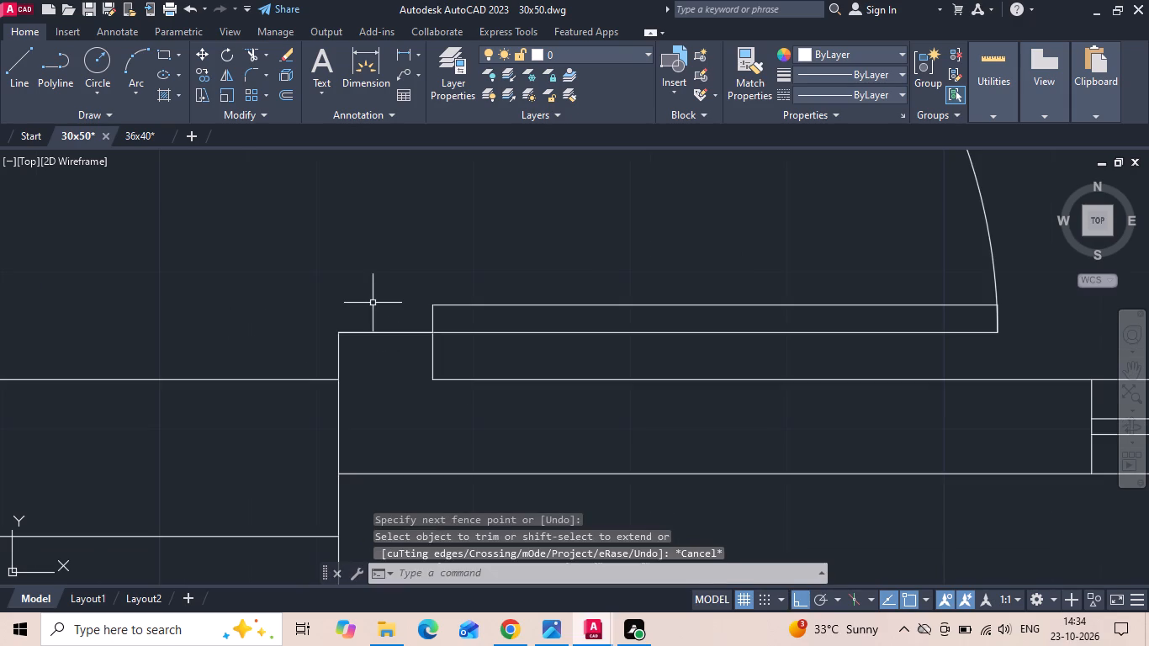
Save the drawing.
{"action": "key", "text": "ctrl+s"}
{"action": "key", "text": "ctrl+s"}
{"action": "scroll", "coordinate": [427, 332], "scroll_direction": "down", "scroll_amount": 2}
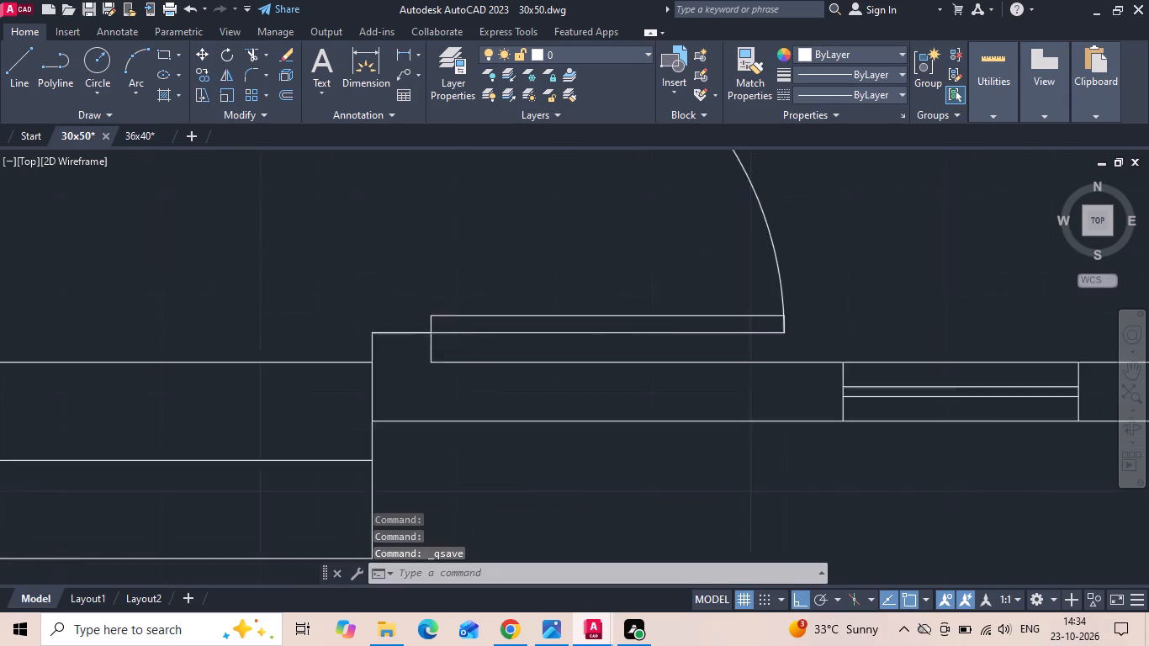